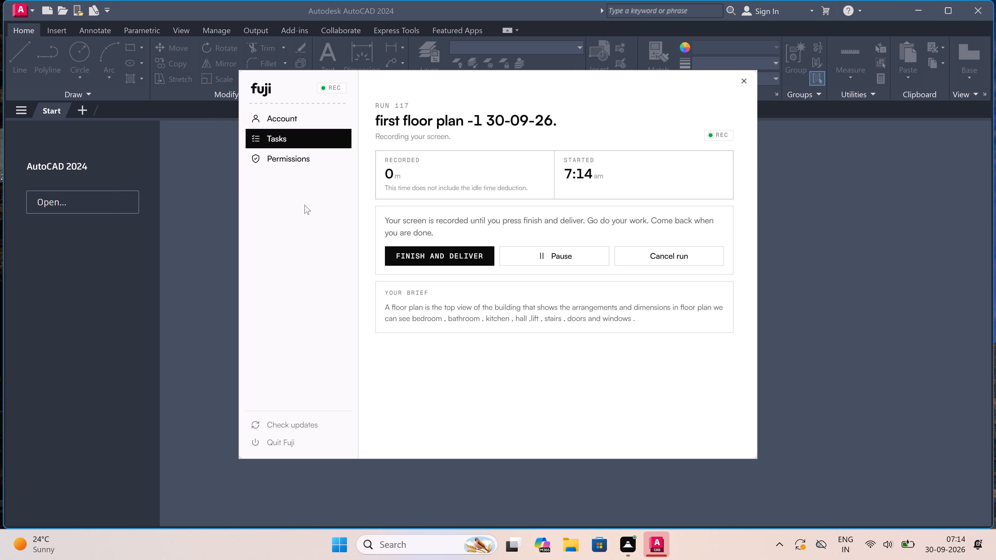
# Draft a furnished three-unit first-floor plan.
# Create a new blank drawing.
pyautogui.tripleClick(193, 143)
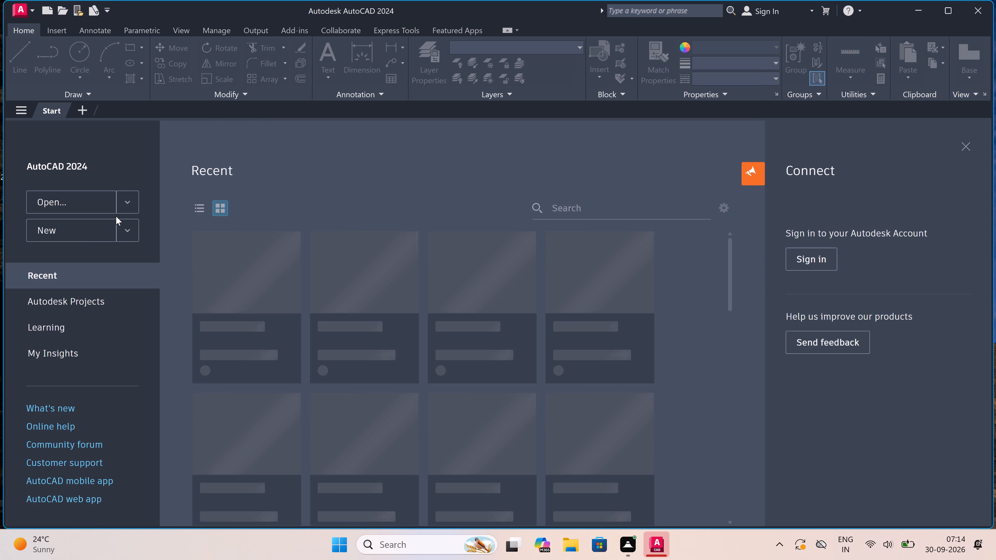
pyautogui.tripleClick(85, 229)
pyautogui.doubleClick(85, 229)
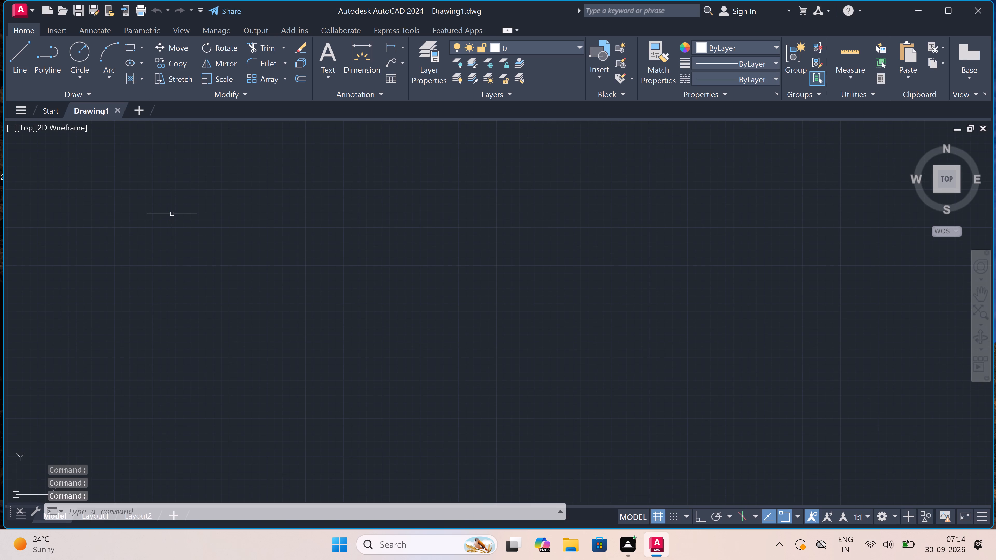
# Configure the drawing units to Engineering length type, 0'-0" precision and Inches as the insertion scale.
pyautogui.write('un')
pyautogui.press('space')
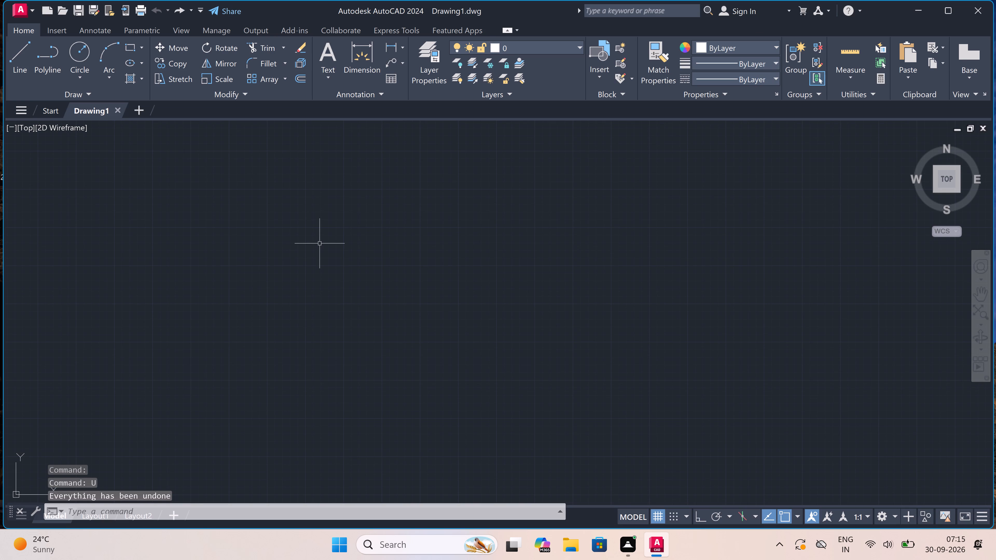
pyautogui.press('u')
pyautogui.press('n')
pyautogui.press('space')
pyautogui.doubleClick(434, 180)
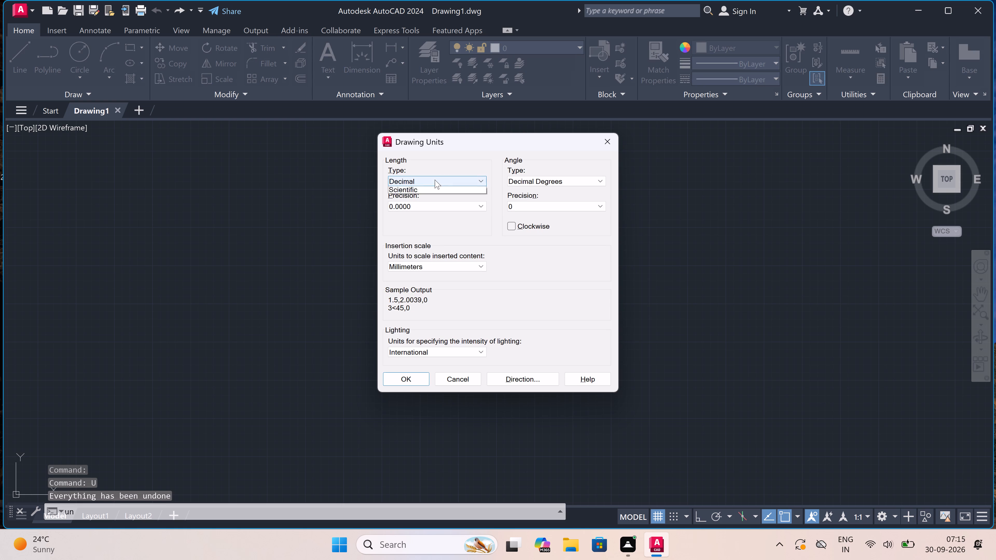
pyautogui.click(435, 181)
pyautogui.doubleClick(436, 200)
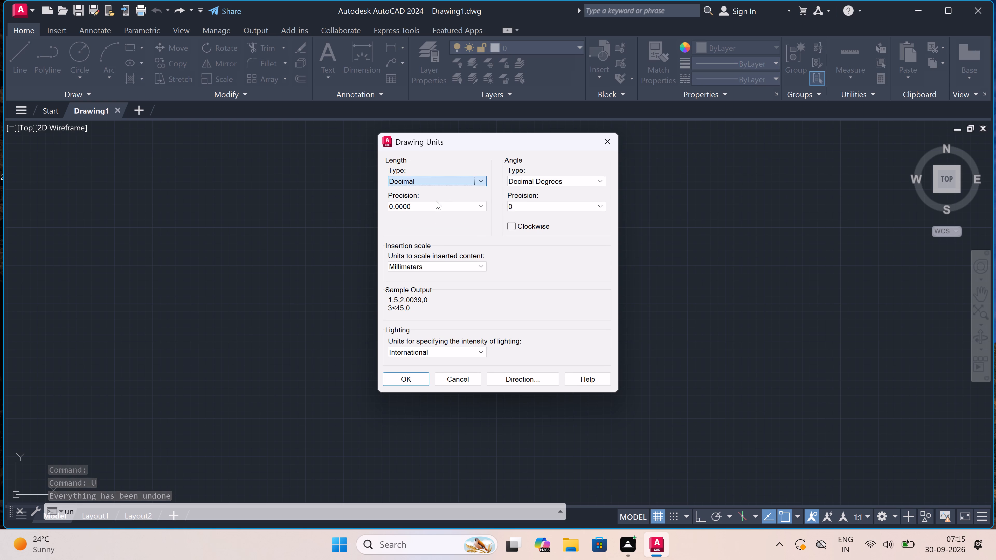
pyautogui.doubleClick(441, 183)
pyautogui.click(448, 178)
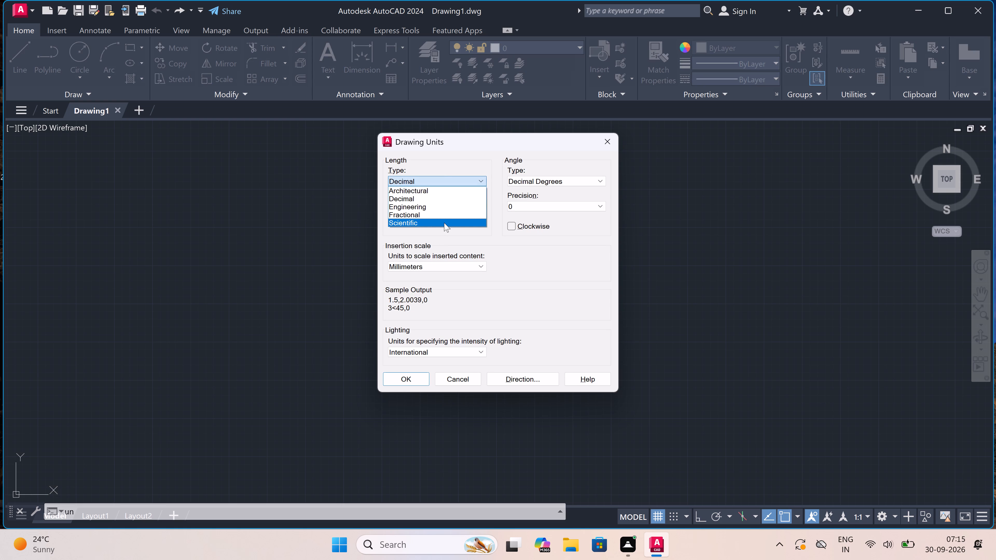
pyautogui.doubleClick(449, 204)
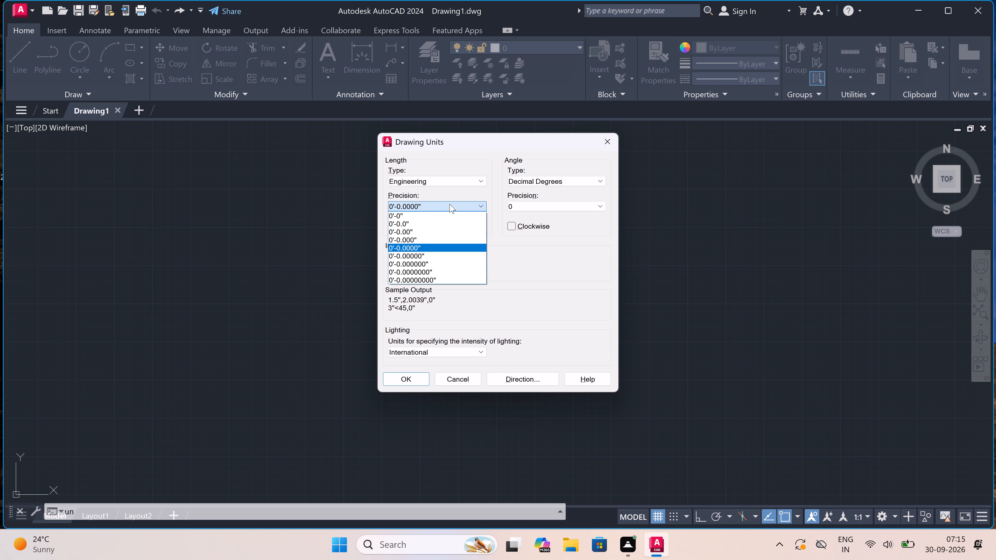
pyautogui.click(424, 214)
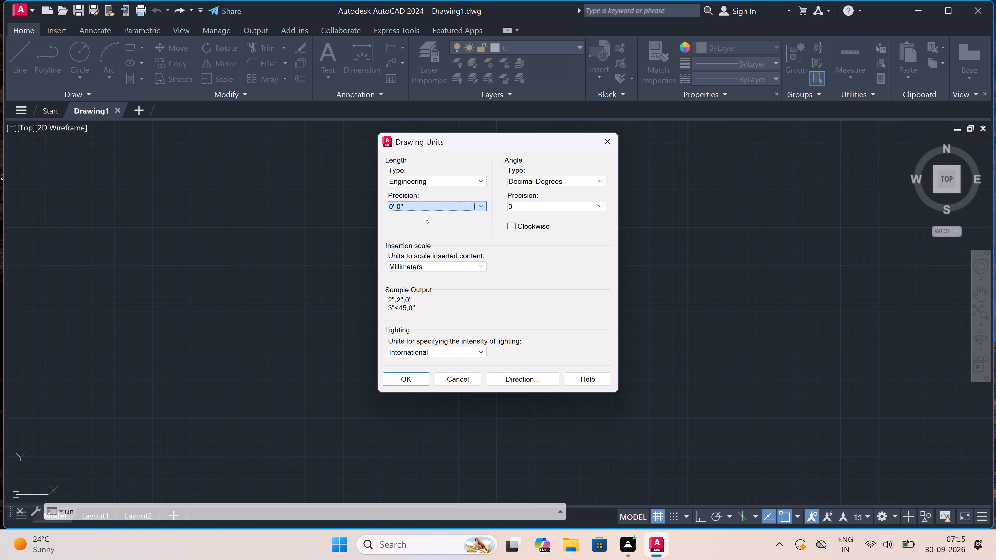
pyautogui.click(418, 262)
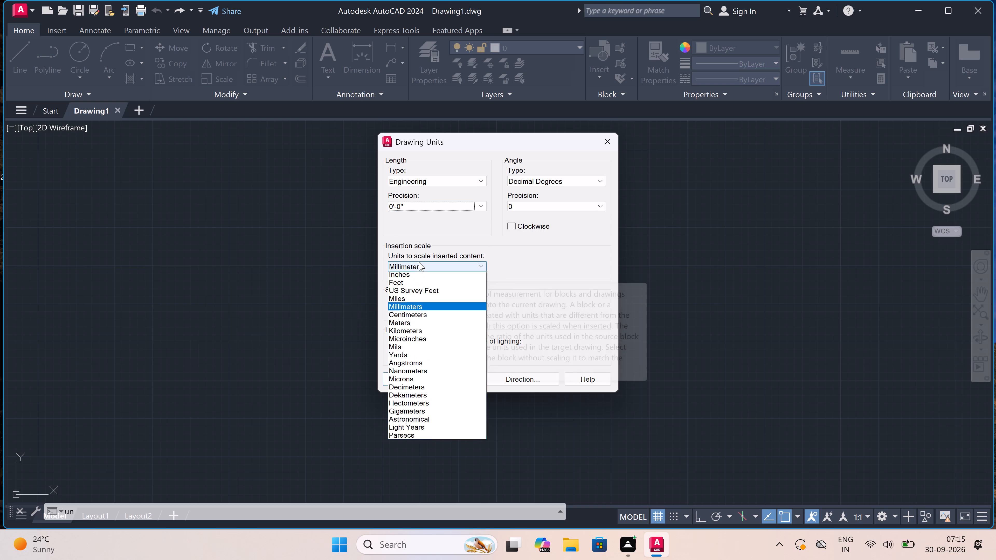
pyautogui.click(412, 280)
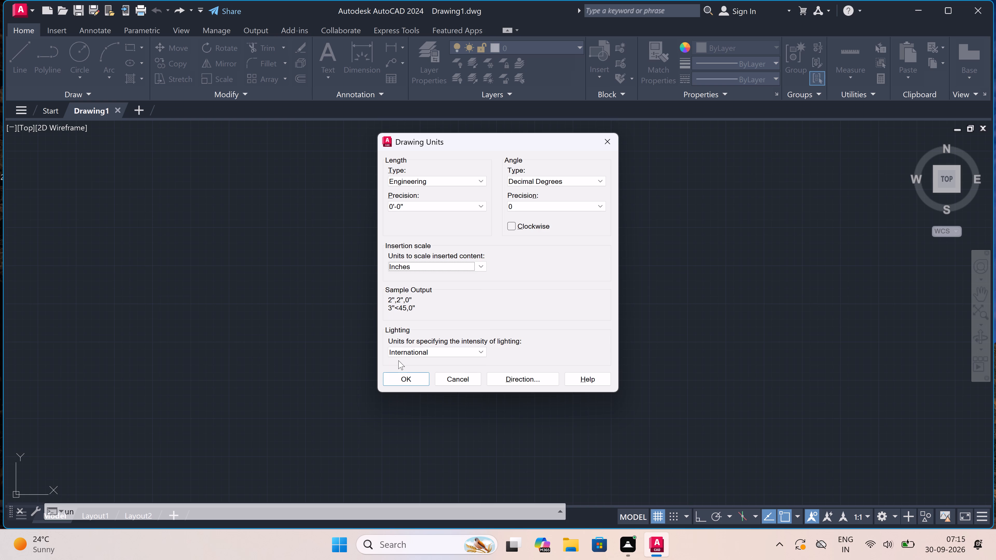
pyautogui.click(408, 376)
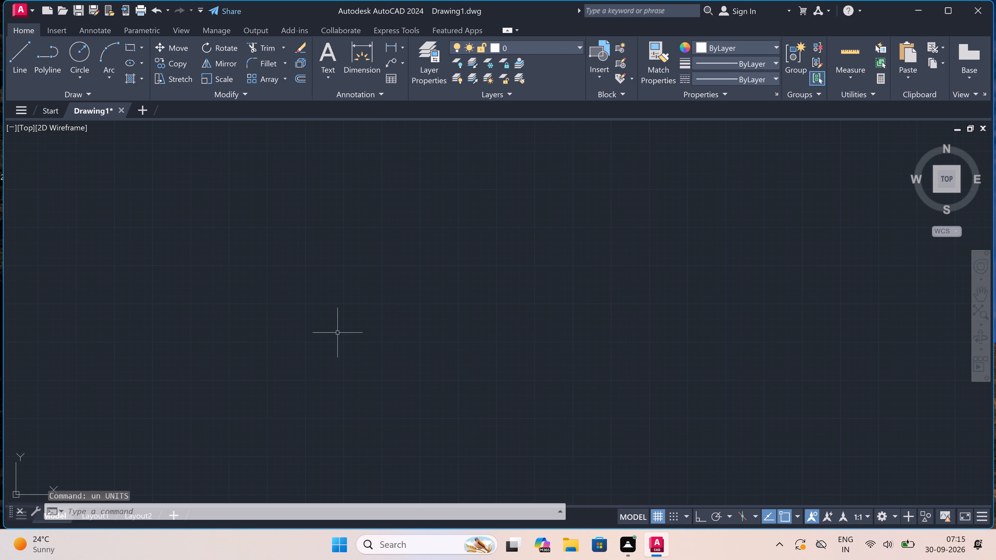
# With Ortho on, draw a horizontal and a vertical construction line through one common point.
pyautogui.write('xl')
pyautogui.press('space')
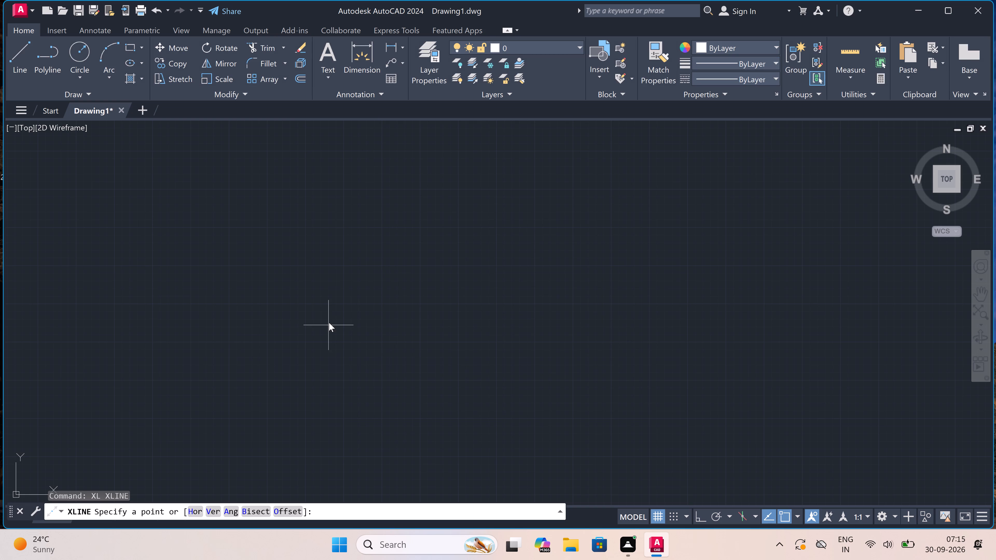
pyautogui.click(140, 257)
pyautogui.press('F8')
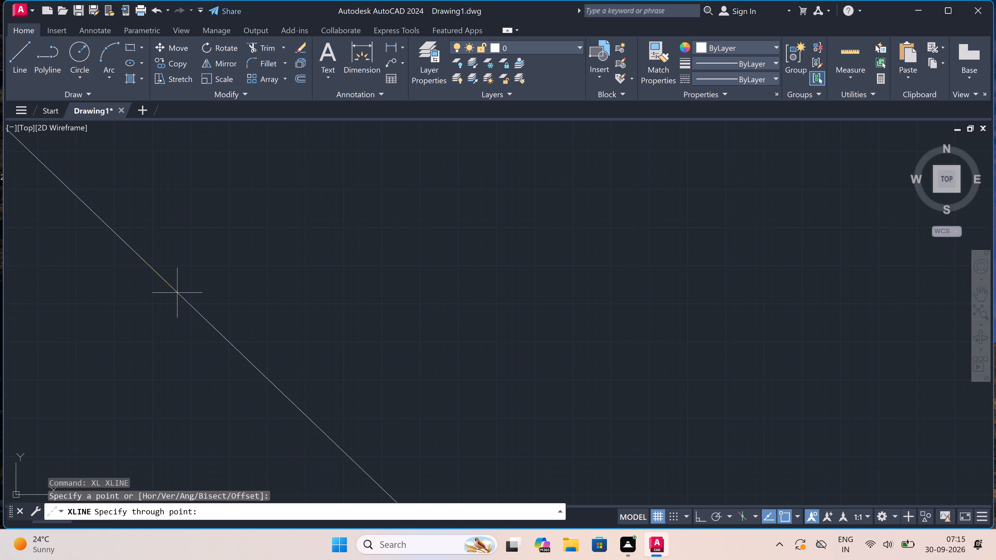
pyautogui.click(199, 256)
pyautogui.click(185, 255)
pyautogui.moveTo(186, 255); pyautogui.dragTo(188, 258)
pyautogui.click(188, 258)
pyautogui.click(189, 260)
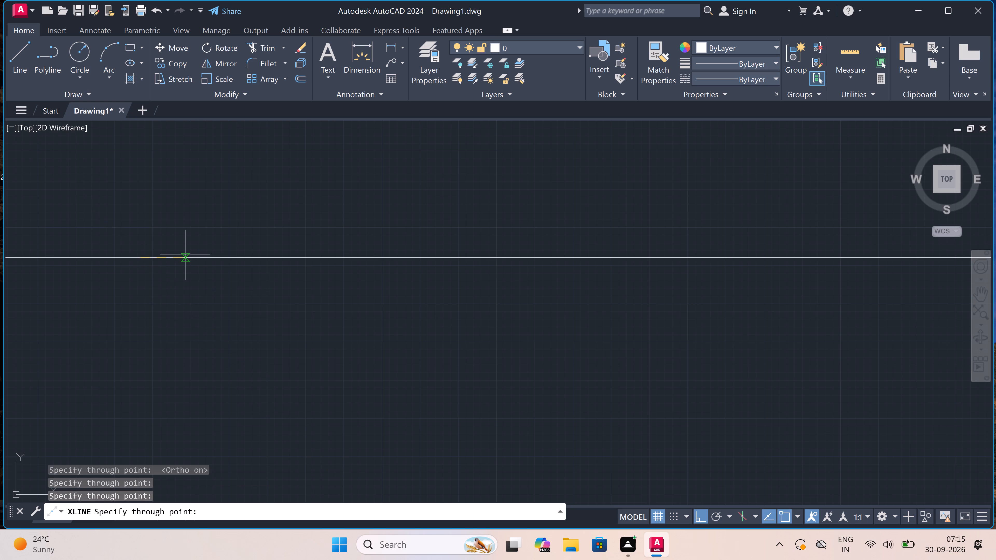
pyautogui.click(195, 331)
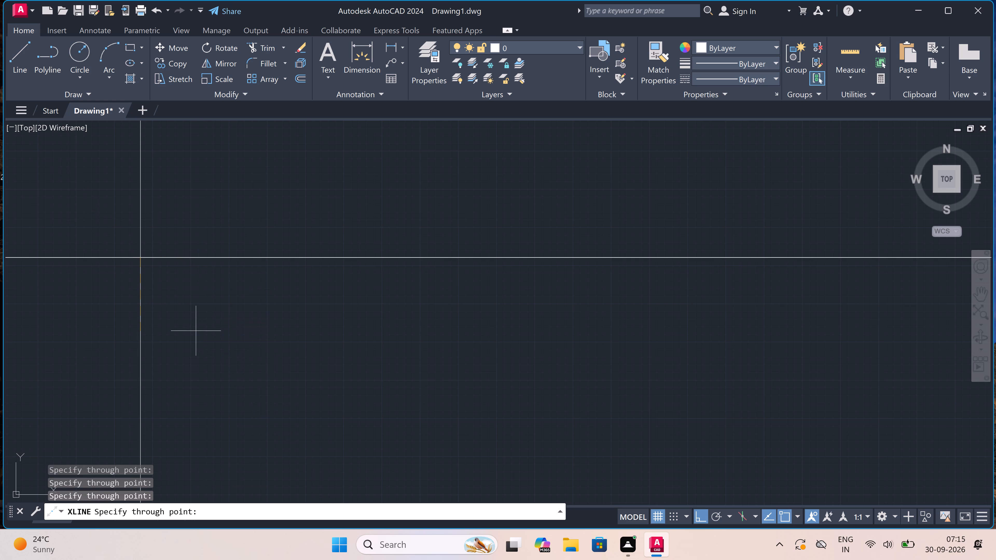
pyautogui.press('Escape')
# Trim the construction lines above and left of their intersection so they form an upper-left corner.
pyautogui.press('t')
pyautogui.press('r')
pyautogui.press('space')
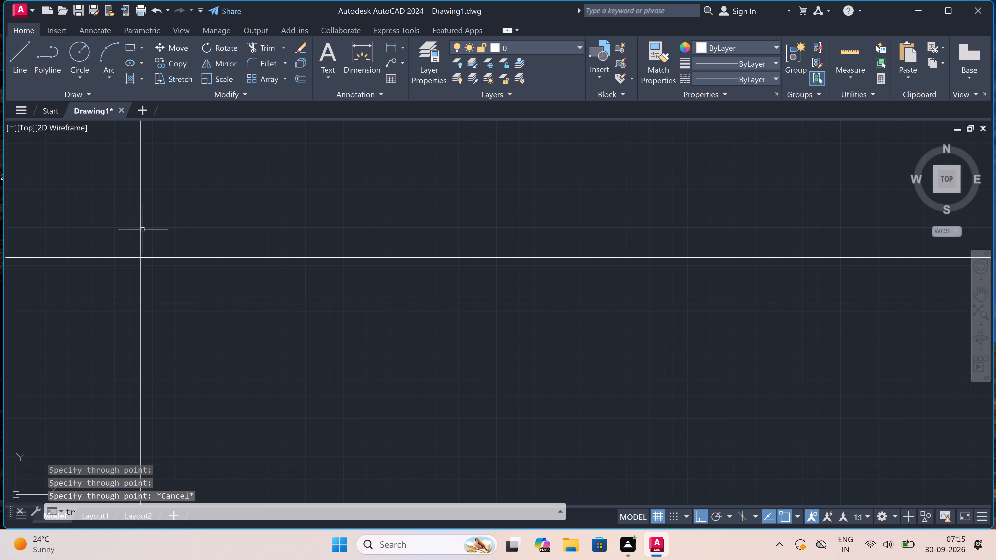
pyautogui.click(151, 174)
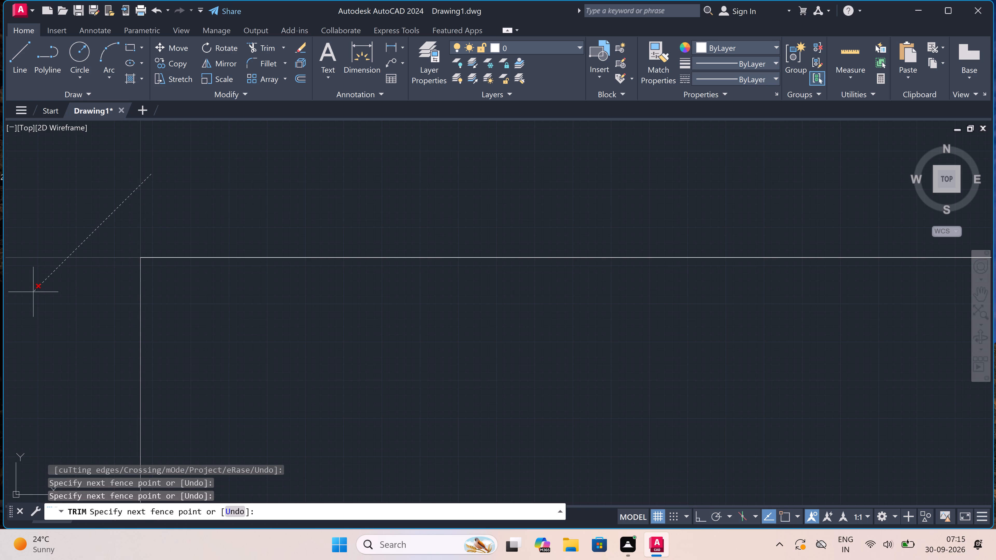
pyautogui.doubleClick(33, 291)
pyautogui.press('Escape')
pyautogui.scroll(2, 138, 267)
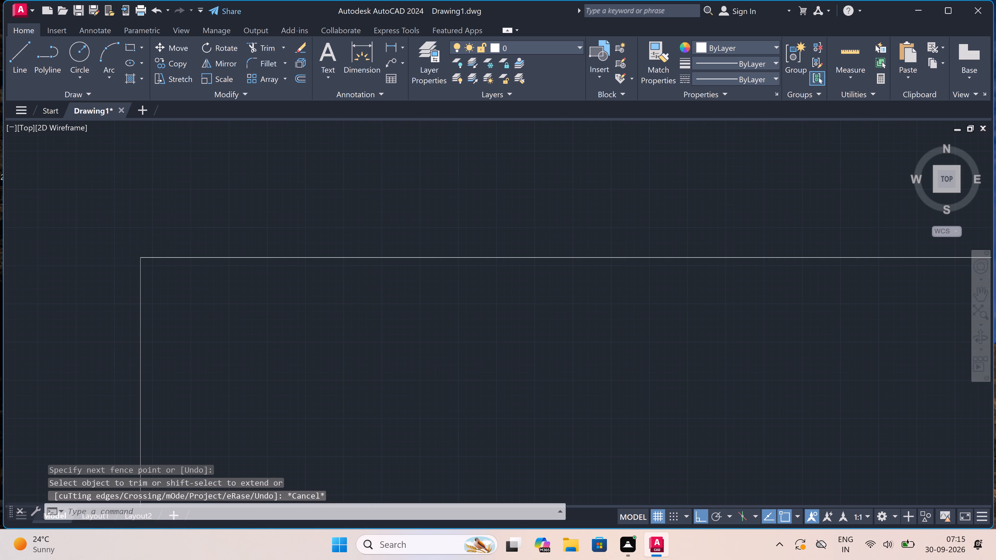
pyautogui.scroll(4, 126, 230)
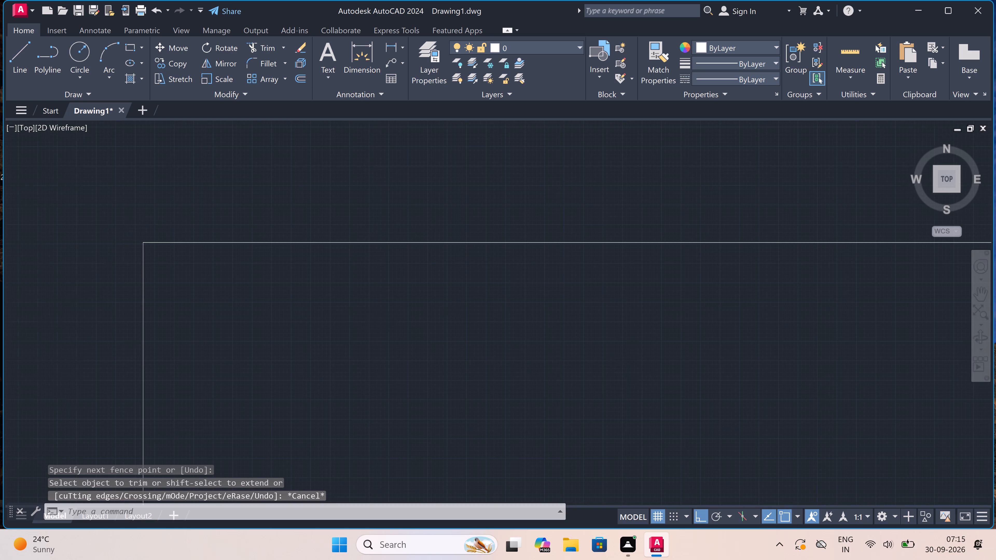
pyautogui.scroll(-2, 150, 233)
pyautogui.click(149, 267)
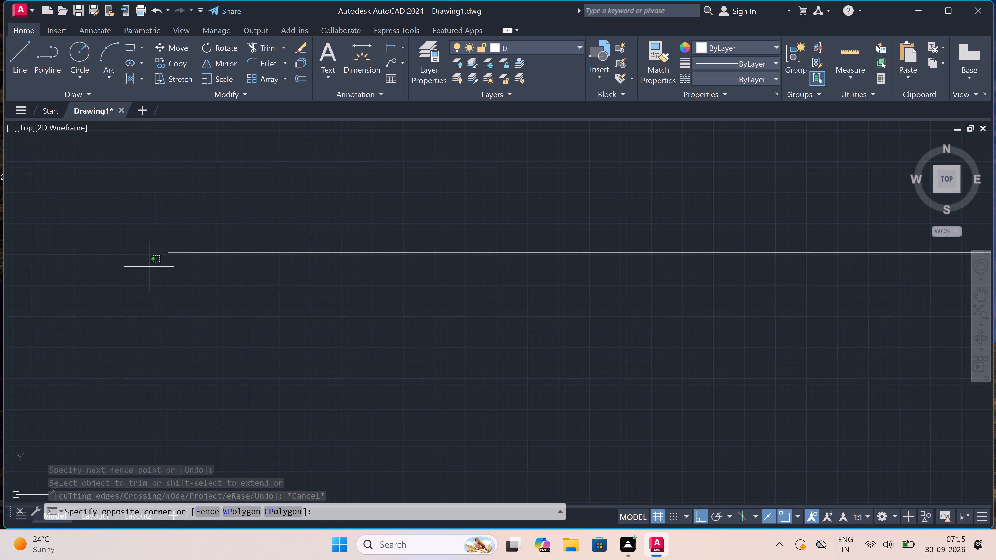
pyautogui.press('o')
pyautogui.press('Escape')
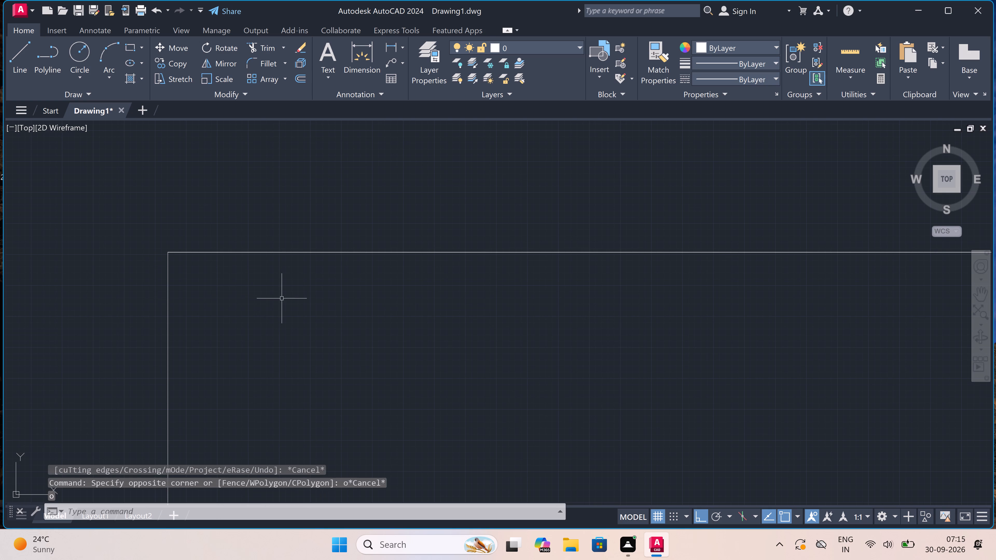
# Offset the horizontal line 4.5" to the outer side, above the corner.
pyautogui.press('o')
pyautogui.press('space')
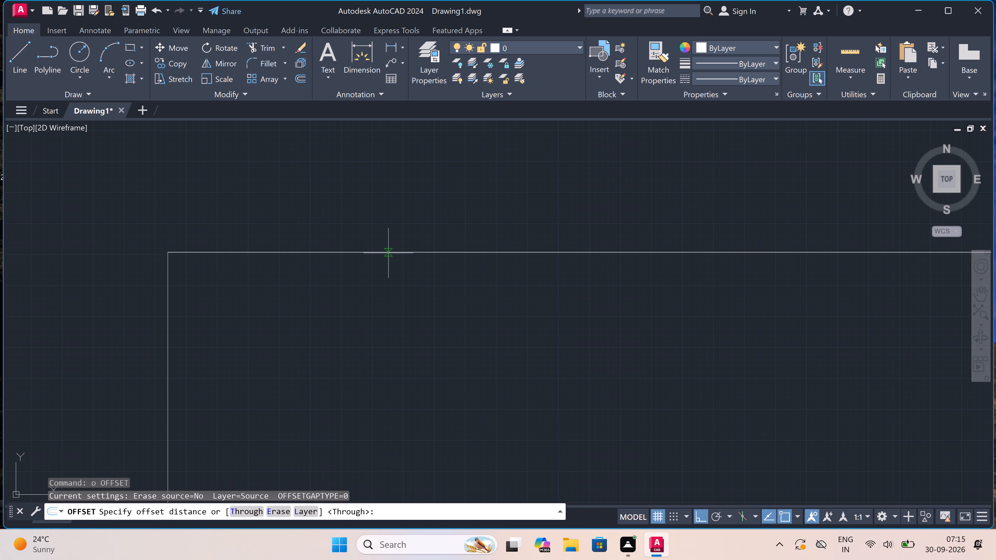
pyautogui.click(390, 250)
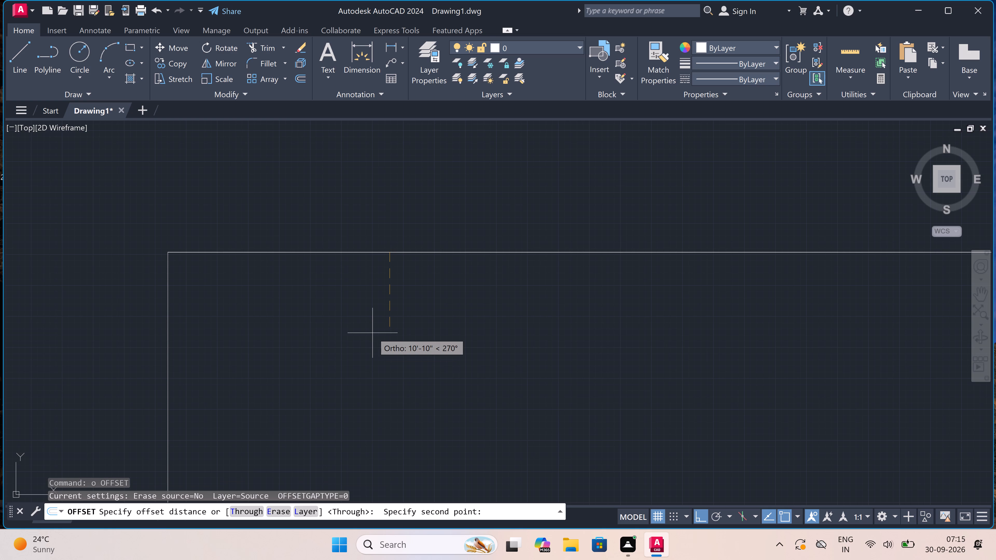
pyautogui.write('4.5')
pyautogui.write('"')
pyautogui.press('space')
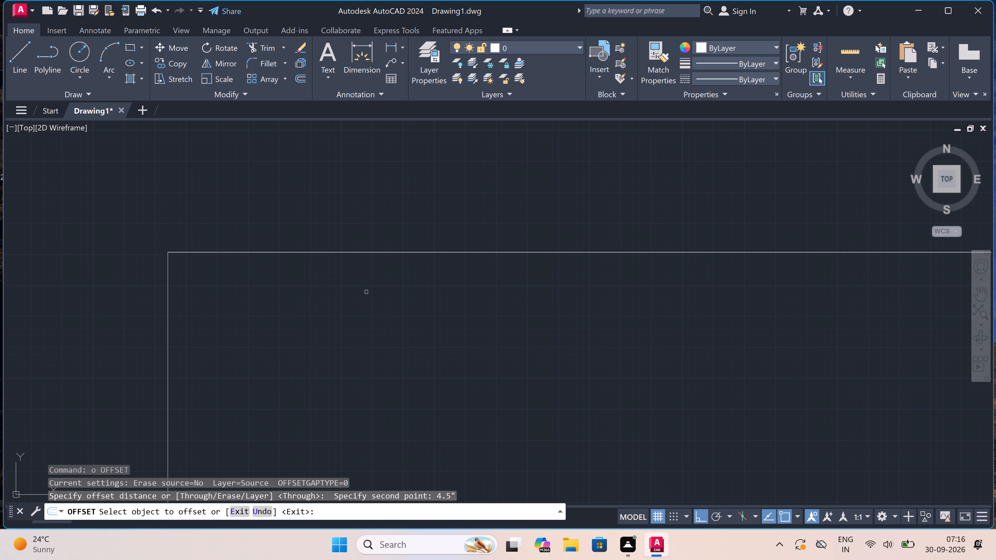
pyautogui.tripleClick(375, 253)
pyautogui.doubleClick(372, 262)
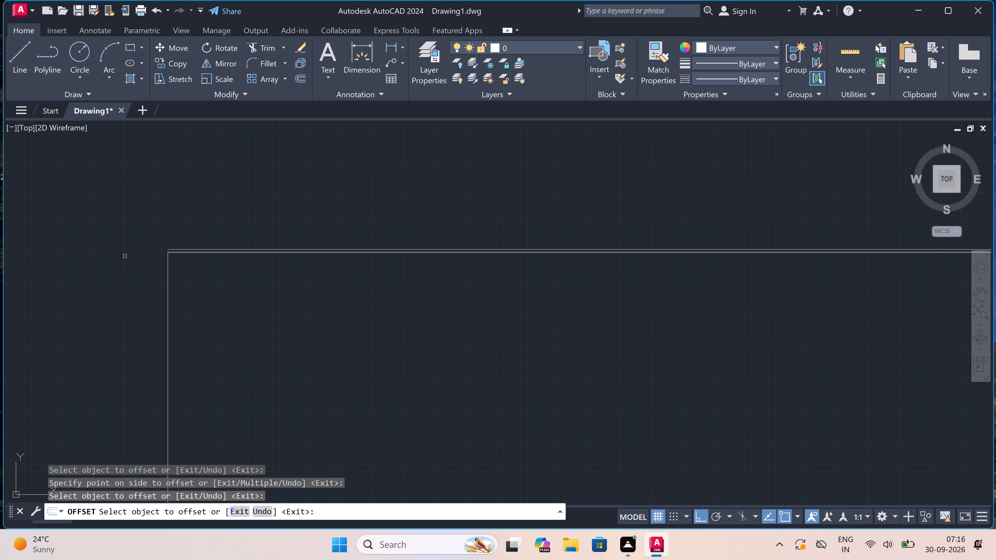
pyautogui.scroll(2, 97, 247)
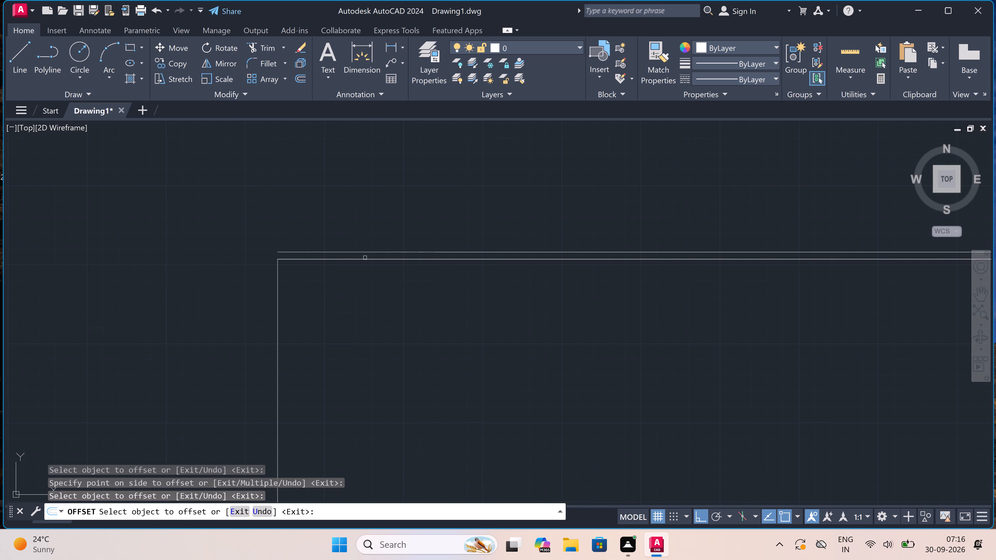
pyautogui.scroll(1, 336, 263)
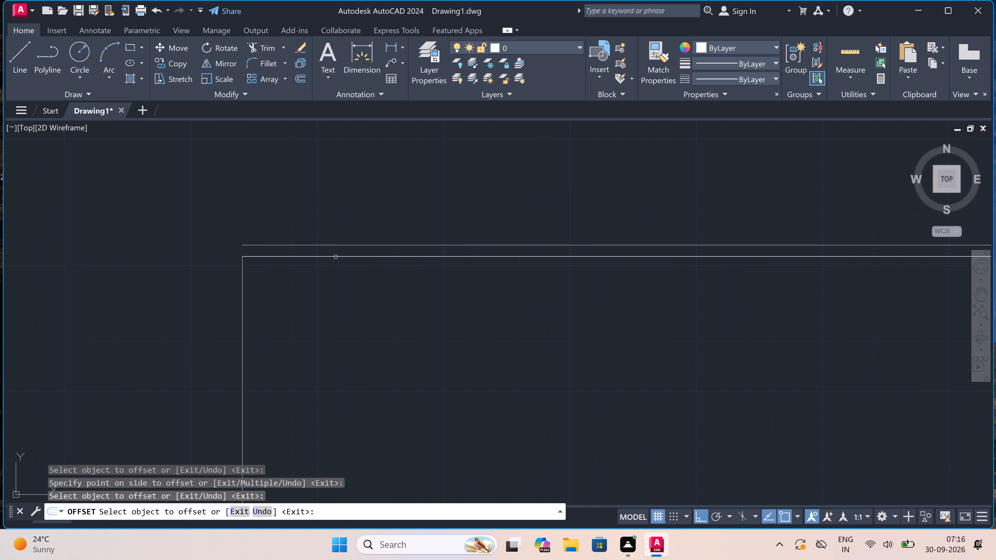
pyautogui.click(336, 257)
pyautogui.doubleClick(334, 262)
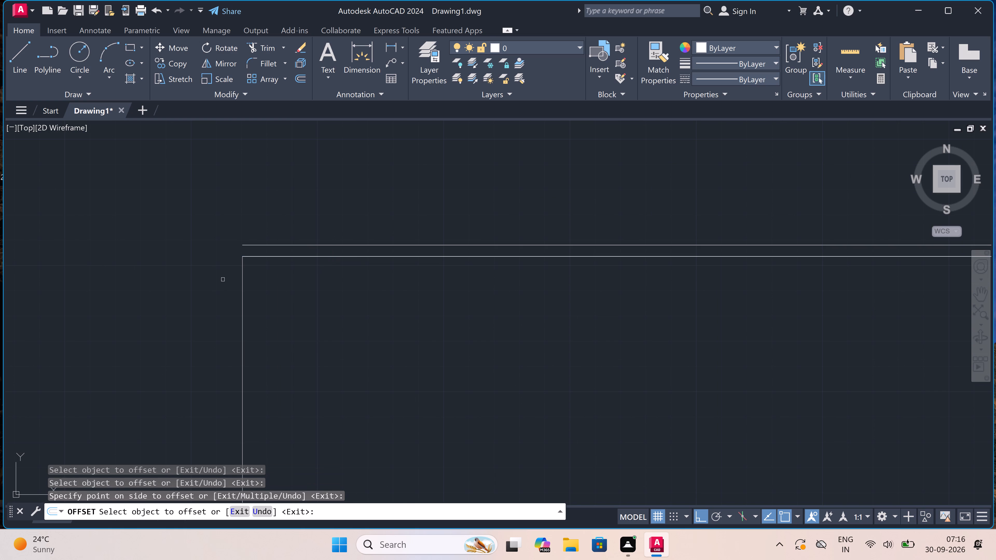
# Offset the vertical line and the original horizontal line 4.5" toward the inside of the corner.
pyautogui.scroll(2, 241, 263)
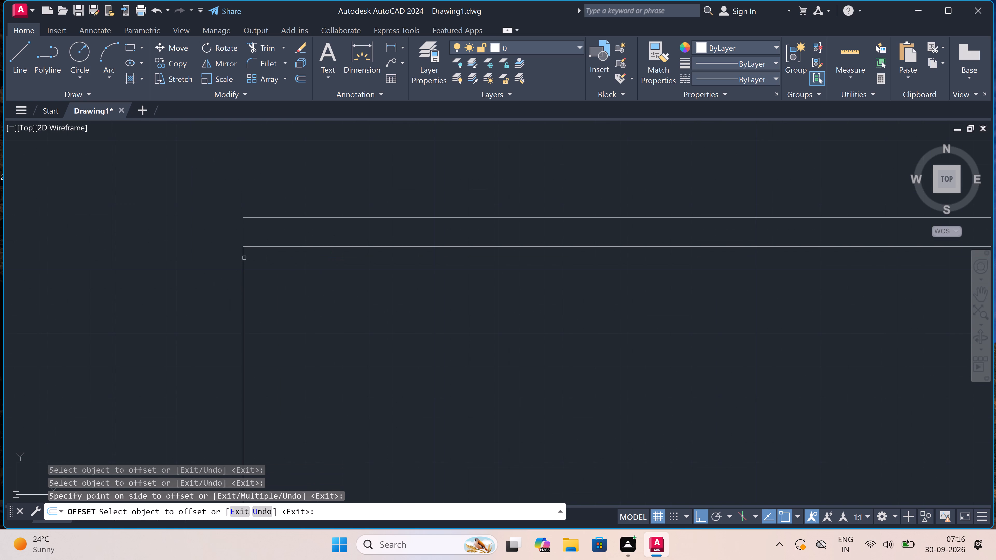
pyautogui.doubleClick(243, 258)
pyautogui.doubleClick(264, 259)
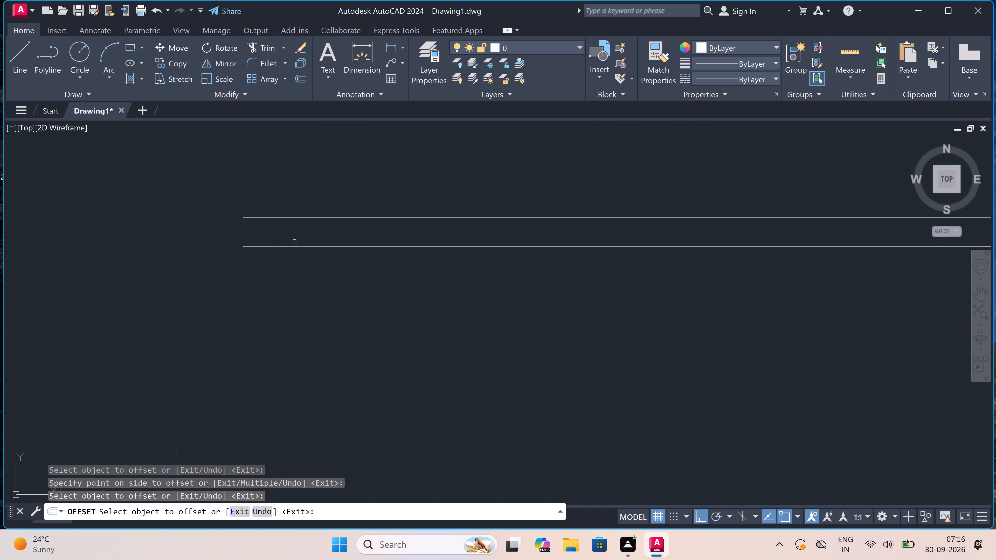
pyautogui.click(294, 246)
pyautogui.moveTo(294, 246); pyautogui.dragTo(294, 249)
pyautogui.moveTo(294, 251); pyautogui.dragTo(291, 262)
pyautogui.tripleClick(284, 298)
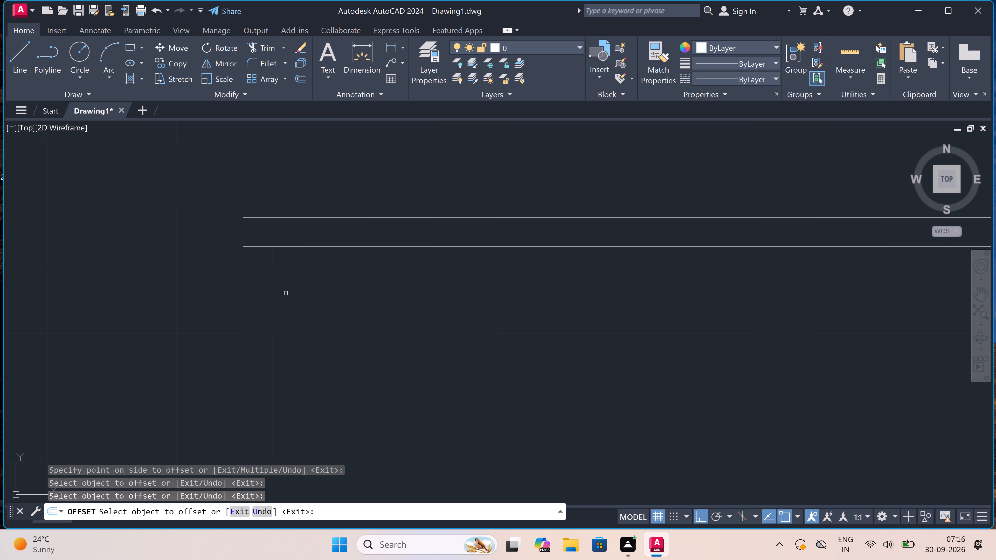
pyautogui.click(301, 246)
pyautogui.click(293, 285)
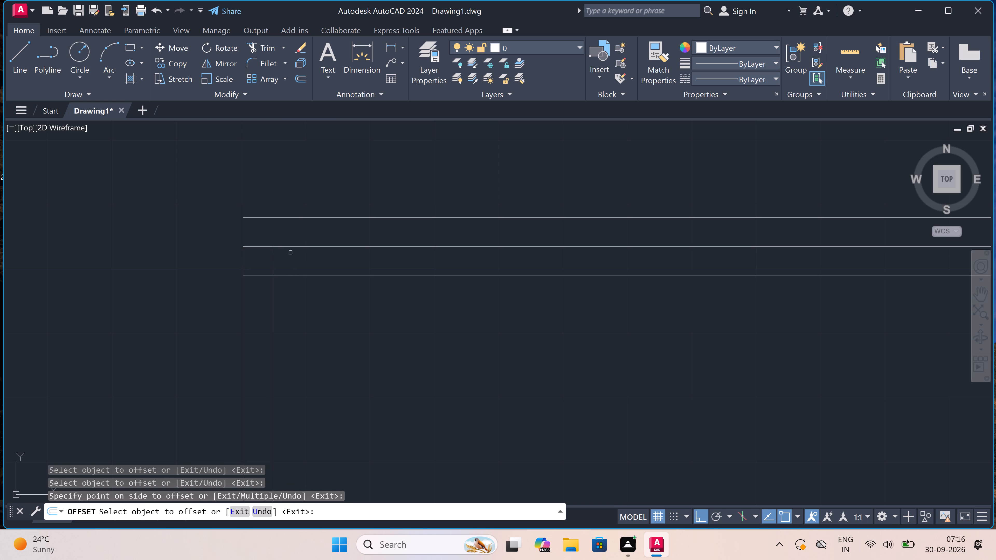
# Delete the extra horizontal offset line above the upper-left corner.
pyautogui.press('Escape')
pyautogui.click(329, 197)
pyautogui.click(310, 225)
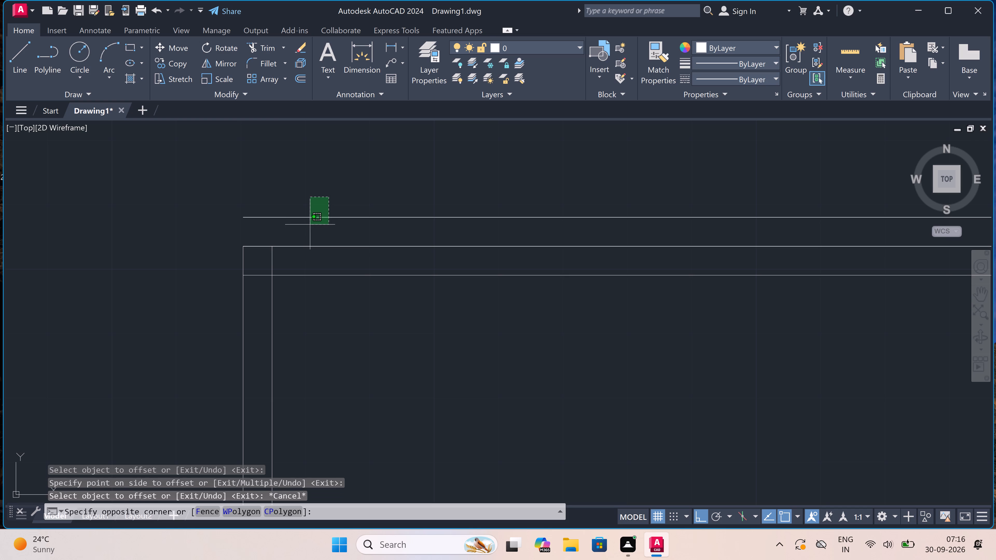
pyautogui.press('Delete')
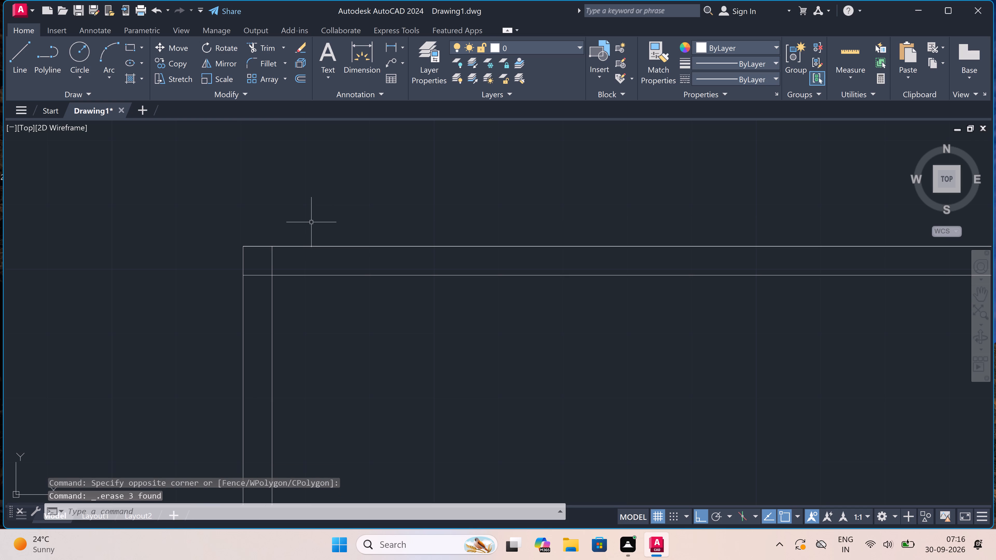
# Trim the overshooting ends of the inner horizontal and vertical lines so they form a clean inner corner.
pyautogui.press('t')
pyautogui.write('r')
pyautogui.press('space')
pyautogui.click(265, 261)
pyautogui.click(261, 291)
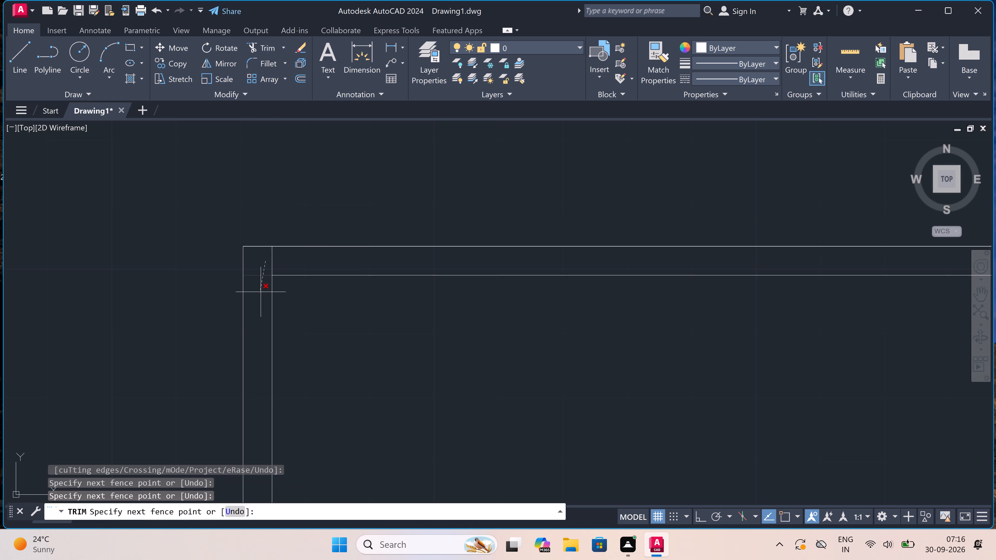
pyautogui.click(270, 254)
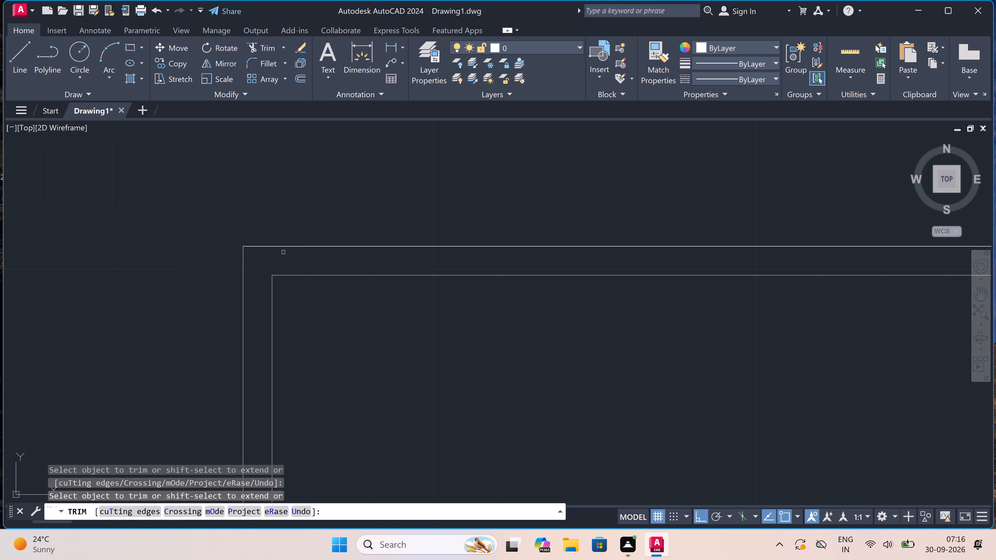
pyautogui.press('Escape')
# Offset the inner horizontal wall line 12'6" downward, into the plan.
pyautogui.press('o')
pyautogui.press('space')
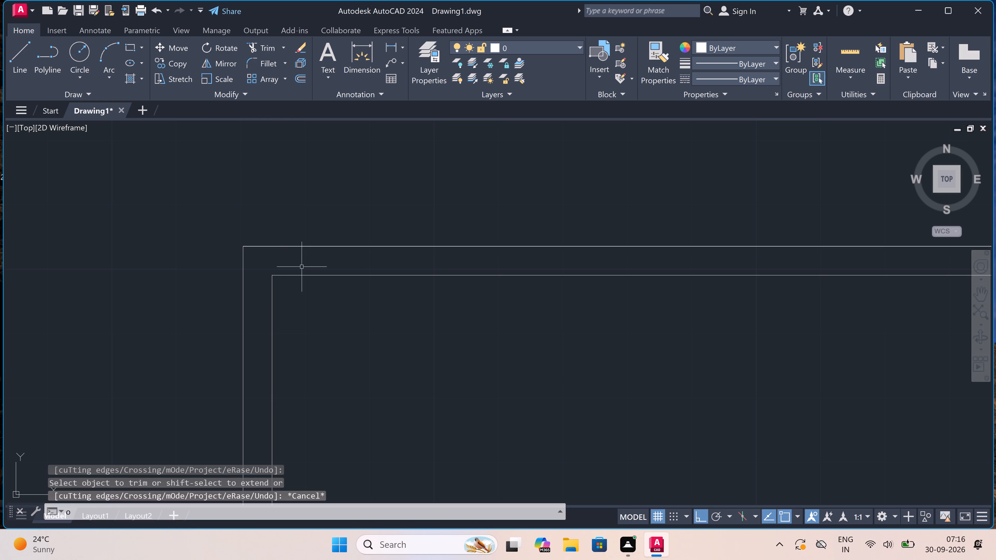
pyautogui.click(315, 274)
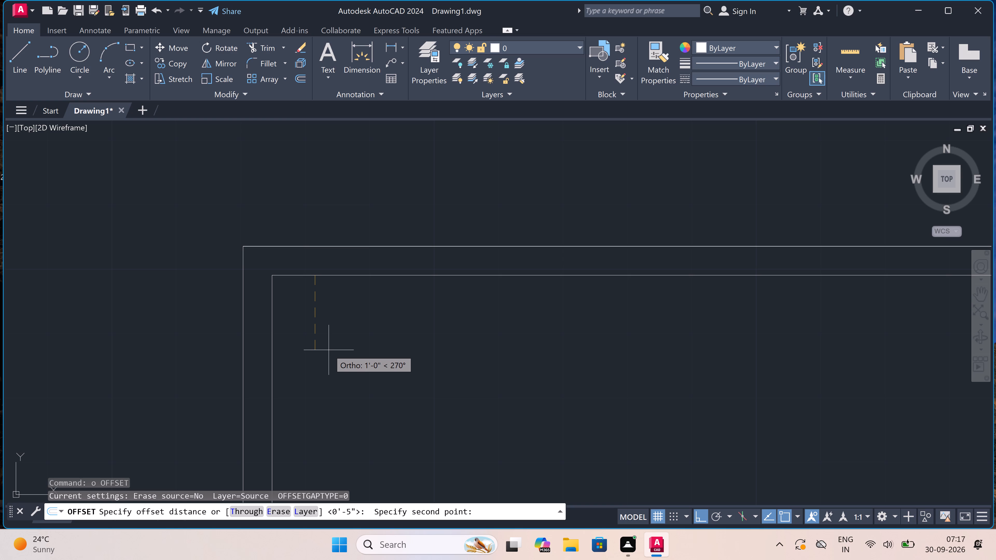
pyautogui.write('12\'6"')
pyautogui.press('space')
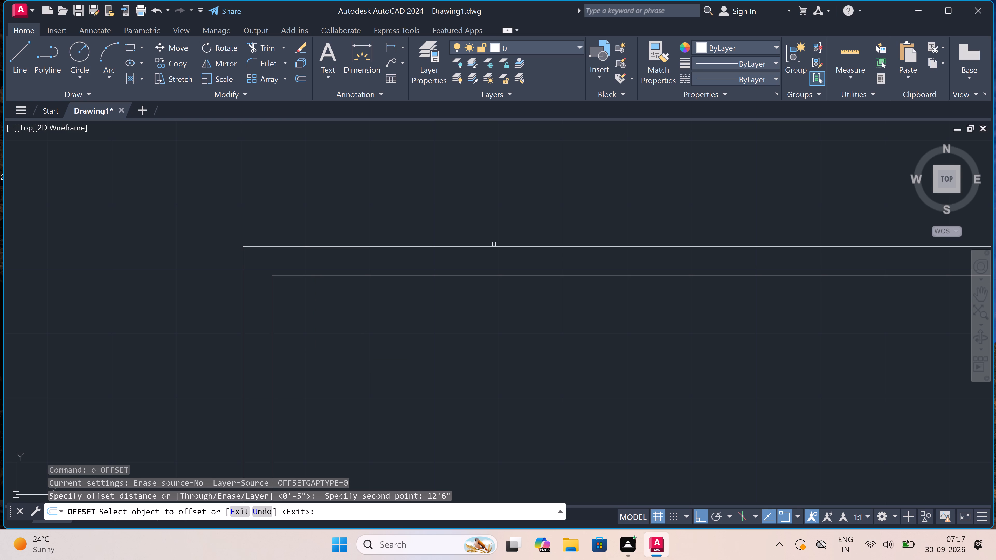
pyautogui.moveTo(442, 276); pyautogui.dragTo(442, 285)
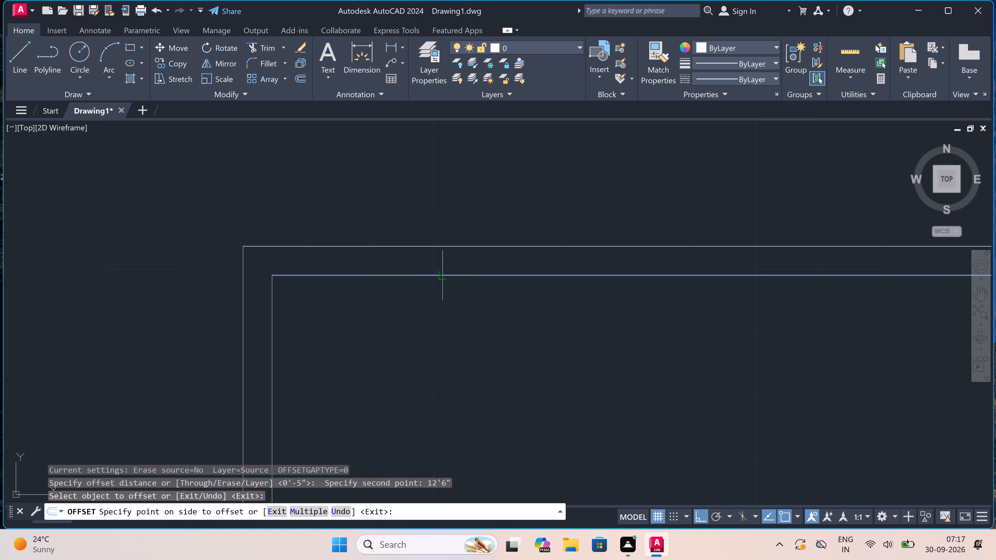
pyautogui.click(438, 307)
pyautogui.press('Escape')
# Offset the lower horizontal line 4.5" downward to give the horizontal partition wall its thickness.
pyautogui.scroll(-5, 440, 292)
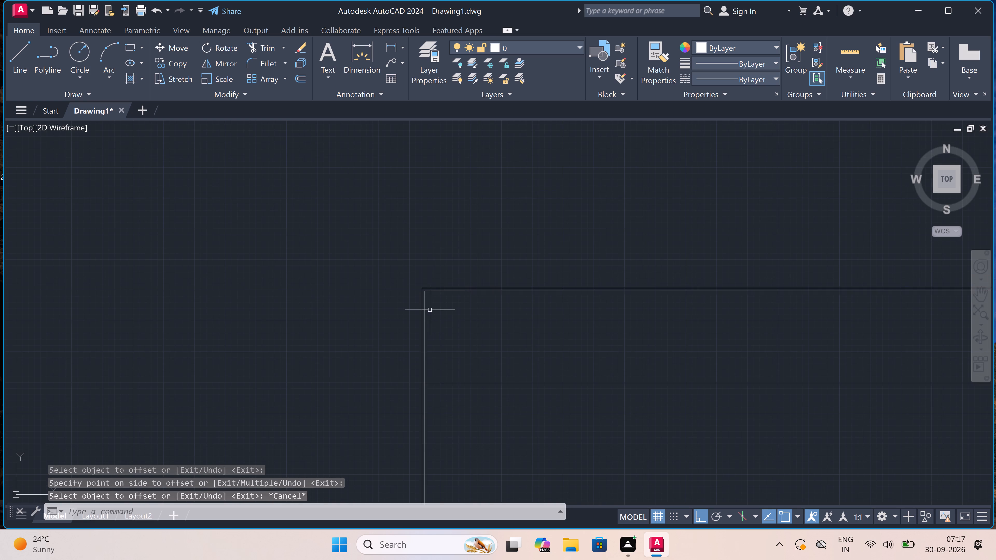
pyautogui.scroll(4, 432, 386)
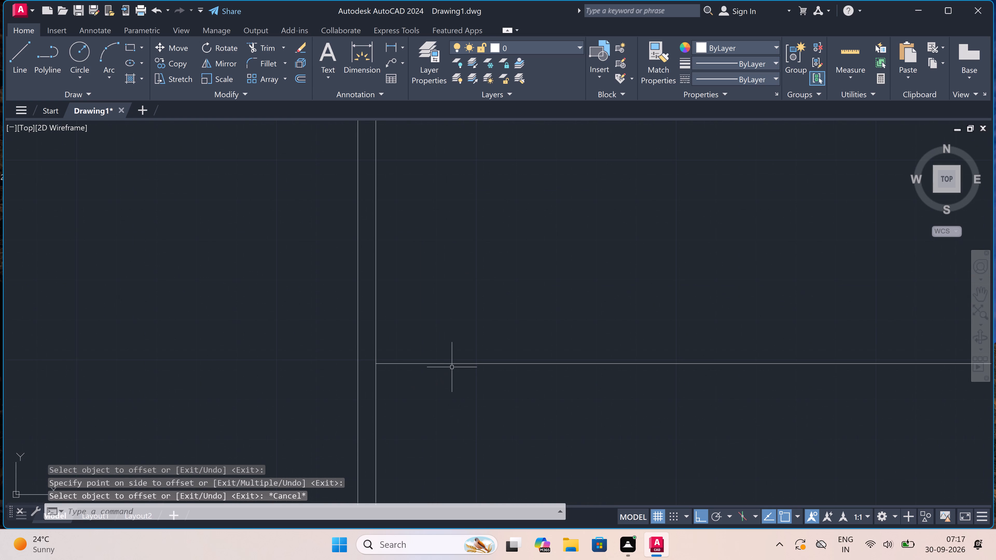
pyautogui.press('space')
pyautogui.click(452, 365)
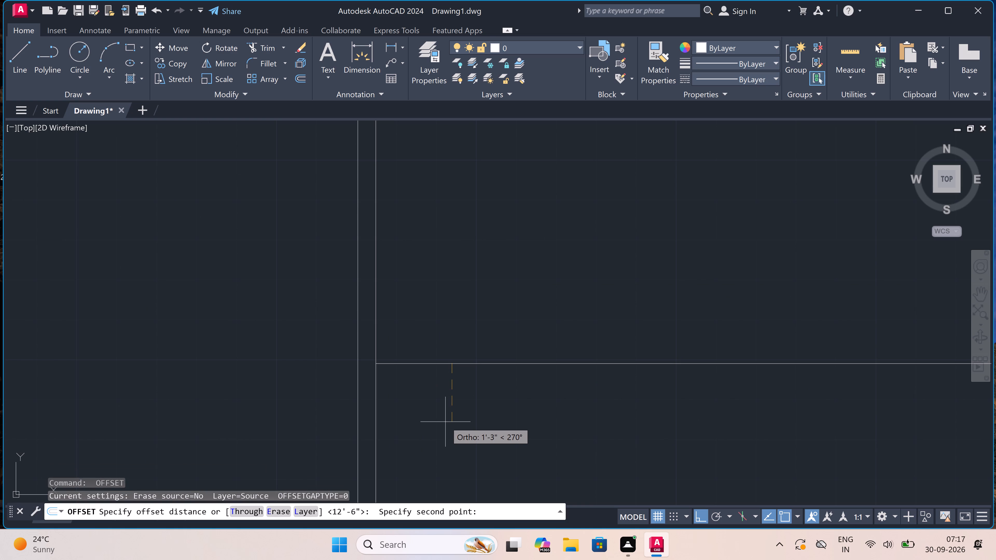
pyautogui.write('4.5"')
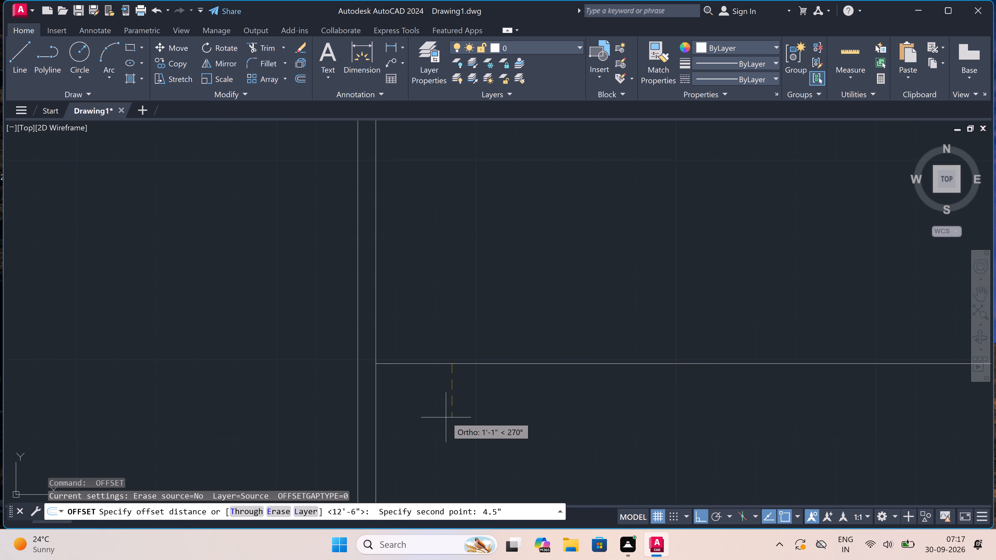
pyautogui.press('space')
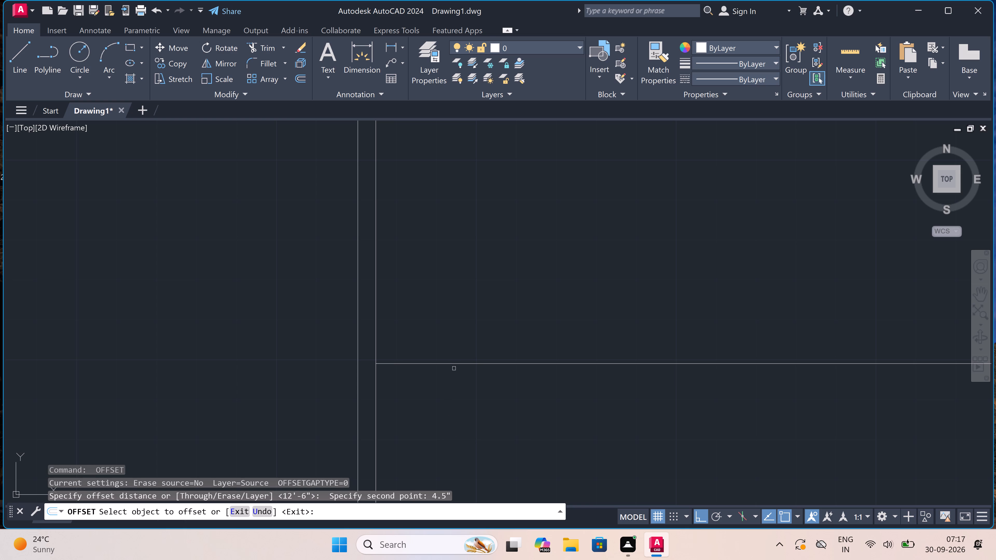
pyautogui.moveTo(454, 364); pyautogui.dragTo(454, 370)
pyautogui.click(444, 407)
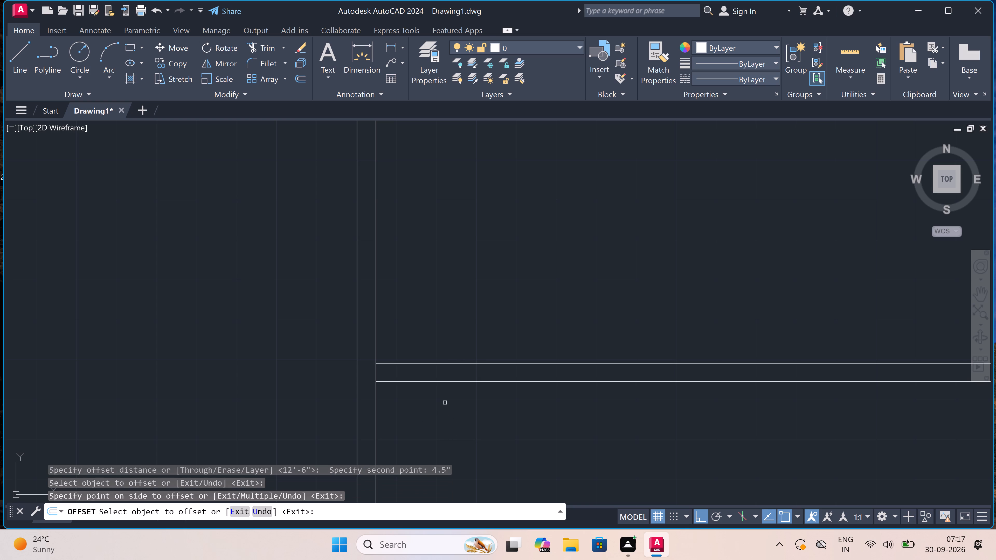
pyautogui.press('Escape')
# Offset the inner vertical line of the outer wall 11'6" inward, toward the plan's interior.
pyautogui.press('space')
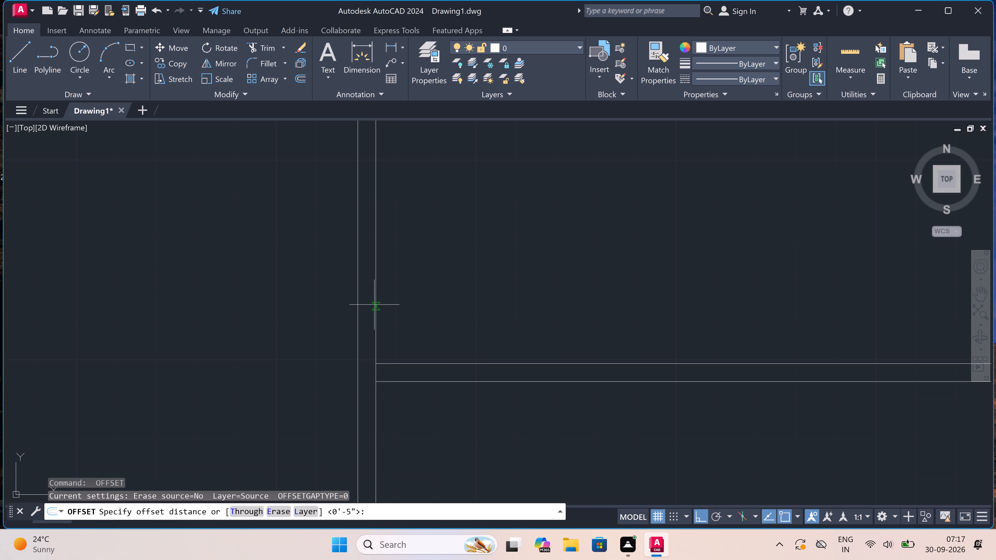
pyautogui.click(375, 304)
pyautogui.write('11\'6"')
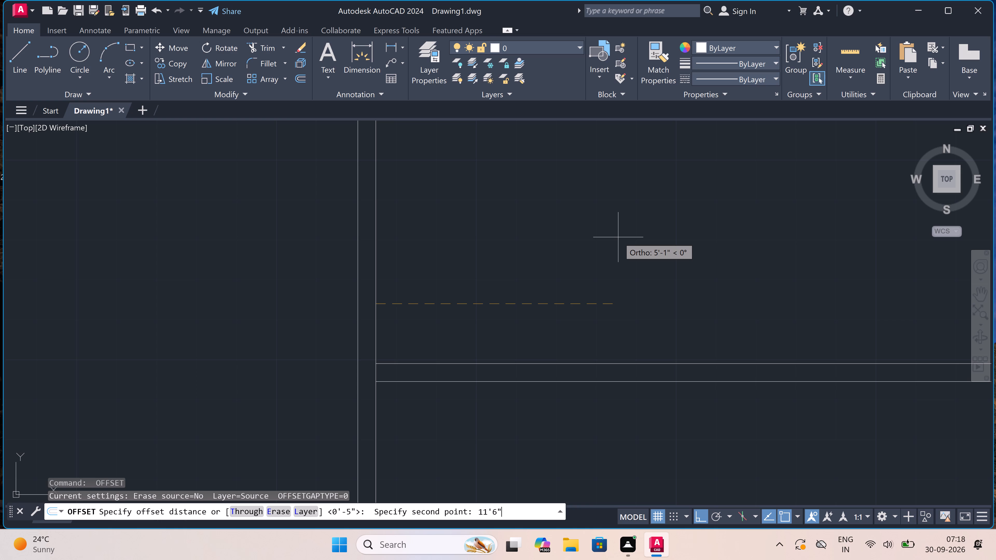
pyautogui.press('space')
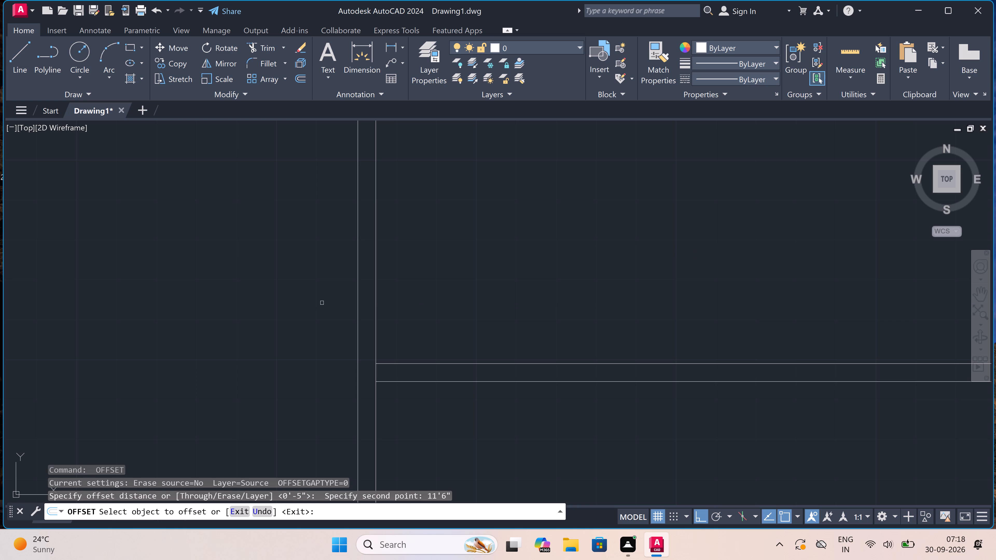
pyautogui.scroll(-2, 367, 292)
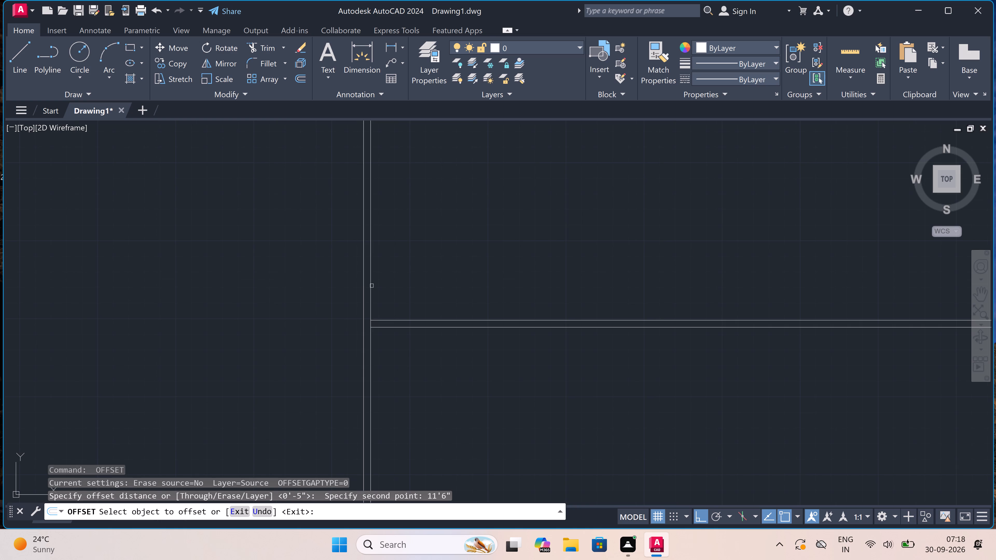
pyautogui.click(369, 283)
pyautogui.click(405, 278)
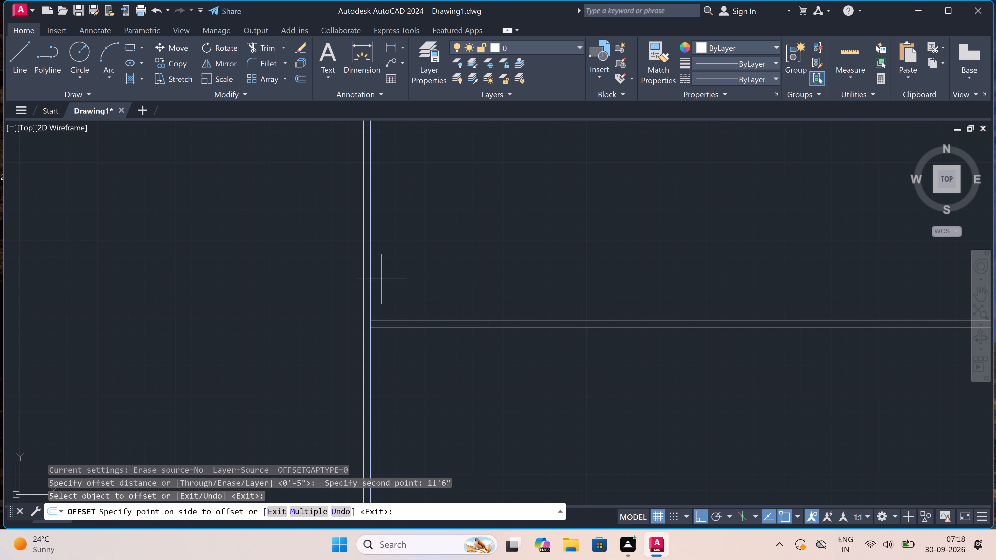
pyautogui.scroll(-4, 405, 277)
pyautogui.scroll(3, 440, 234)
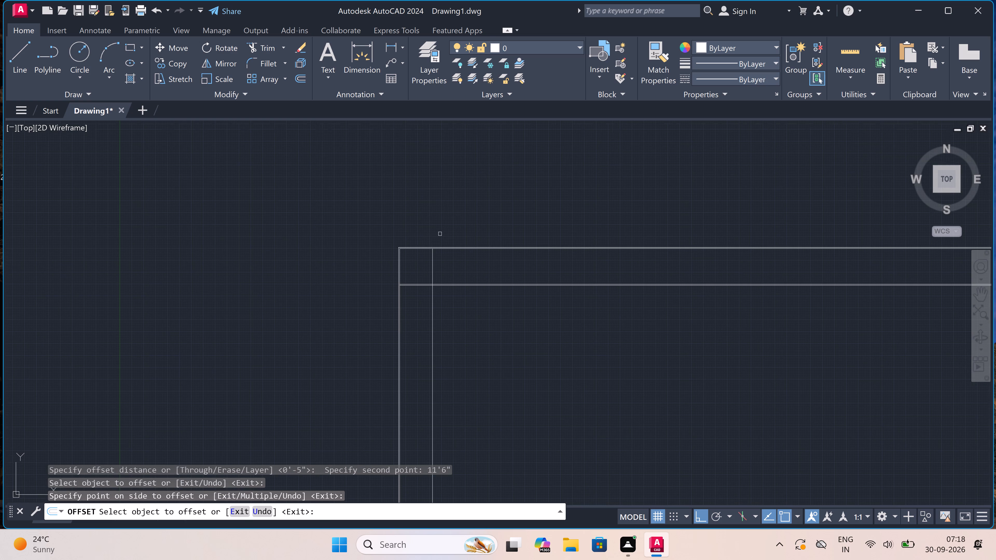
pyautogui.scroll(-4, 437, 249)
pyautogui.scroll(3, 429, 278)
pyautogui.scroll(-4, 439, 265)
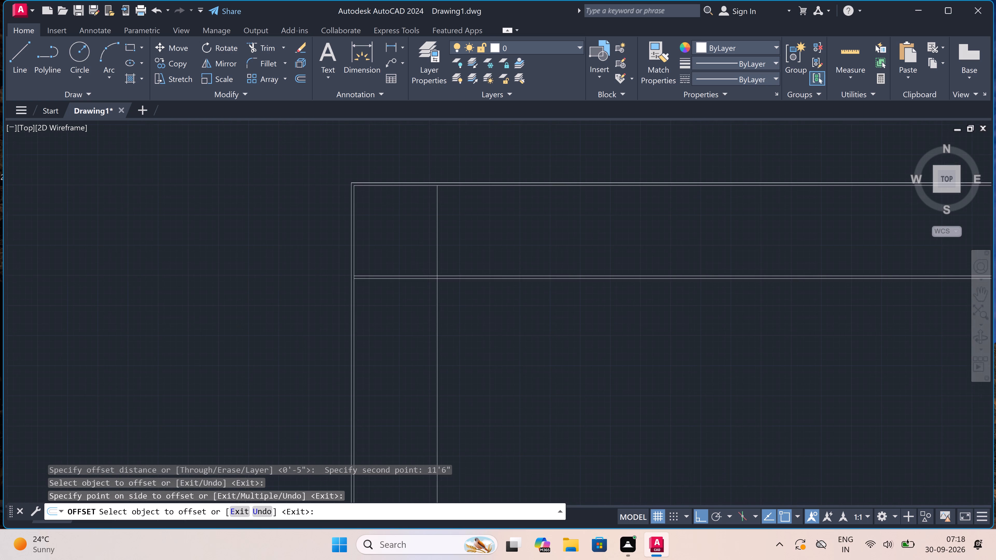
pyautogui.scroll(3, 446, 251)
pyautogui.scroll(3, 389, 284)
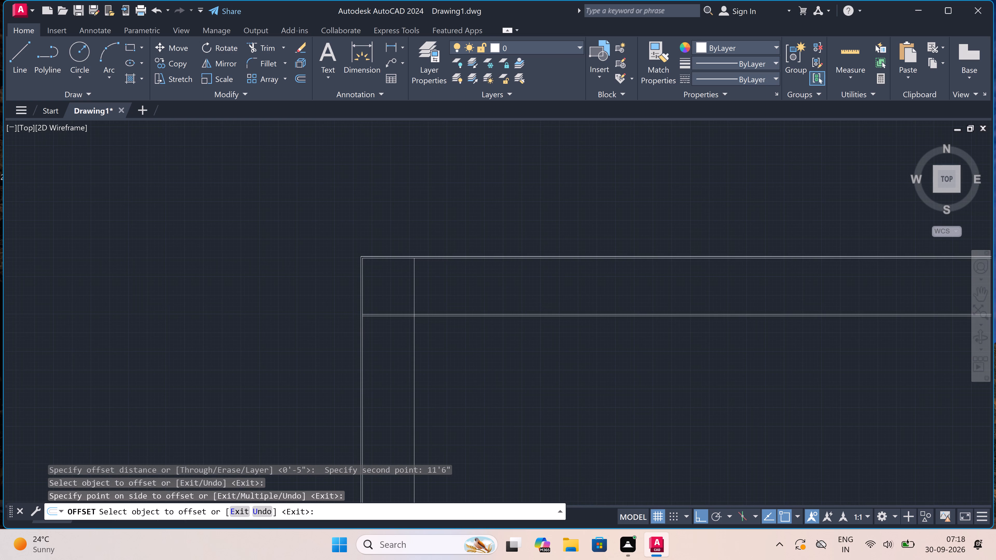
pyautogui.press('Escape')
# Offset the interior vertical line 4.5" away from the outer vertical wall to form a vertical partition wall.
pyautogui.press('space')
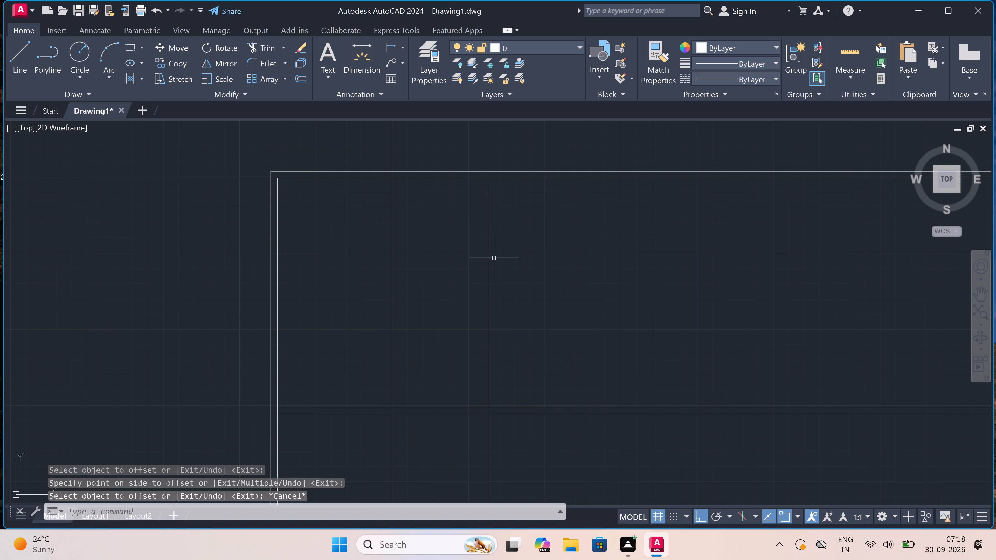
pyautogui.click(492, 257)
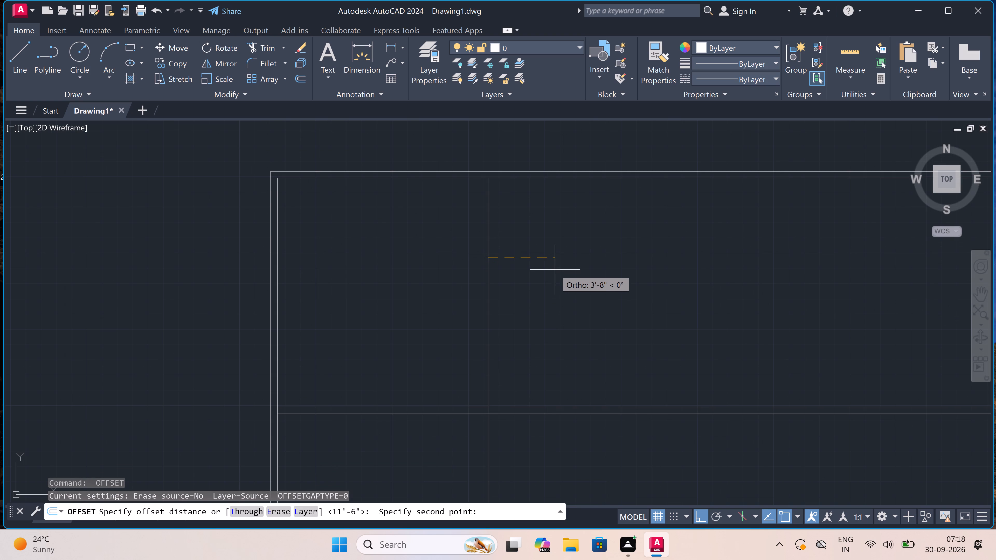
pyautogui.write('4.5"')
pyautogui.press('space')
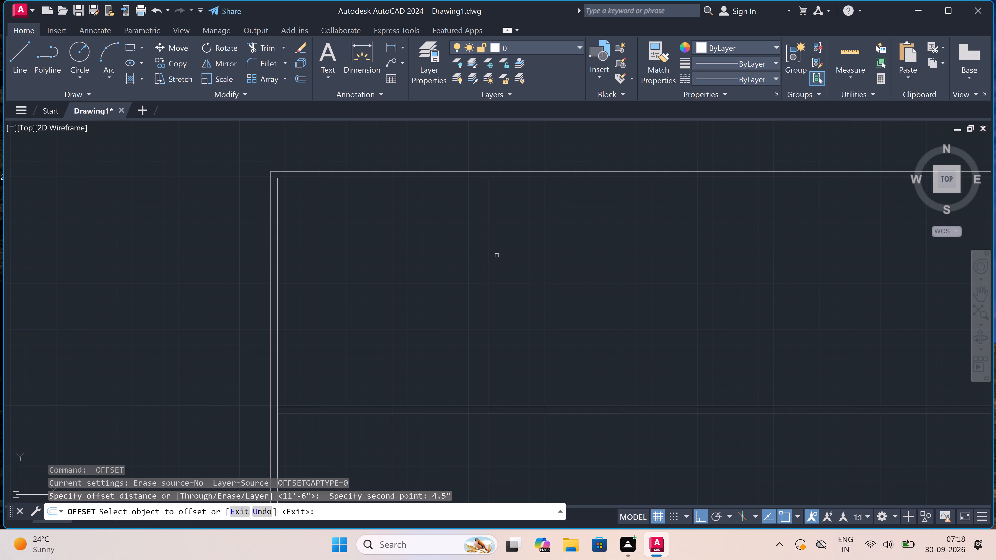
pyautogui.click(488, 257)
pyautogui.click(523, 255)
pyautogui.press('Escape')
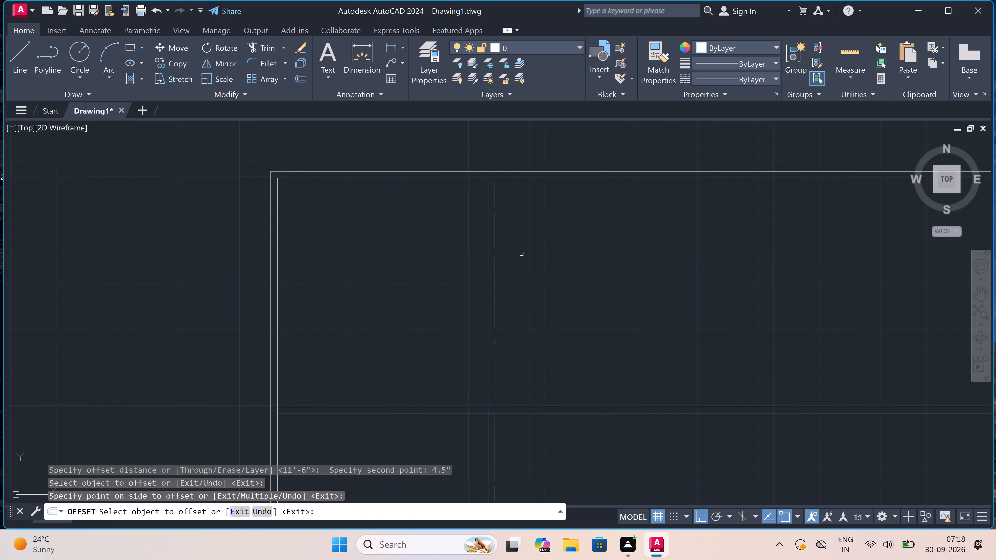
# Offset the vertical partition's far face 10' further into the plan, away from the outer vertical wall.
pyautogui.press('space')
pyautogui.click(500, 261)
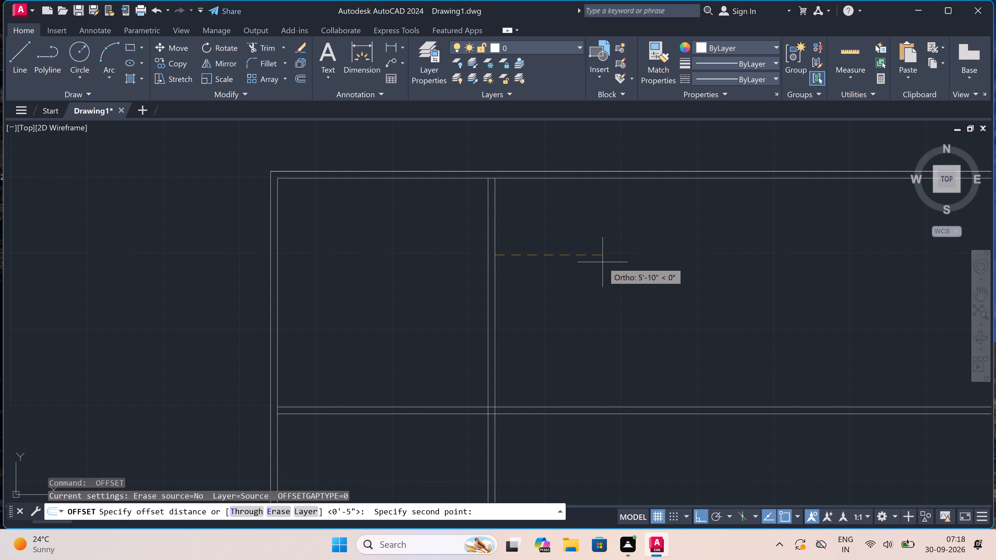
pyautogui.write("10'")
pyautogui.press('space')
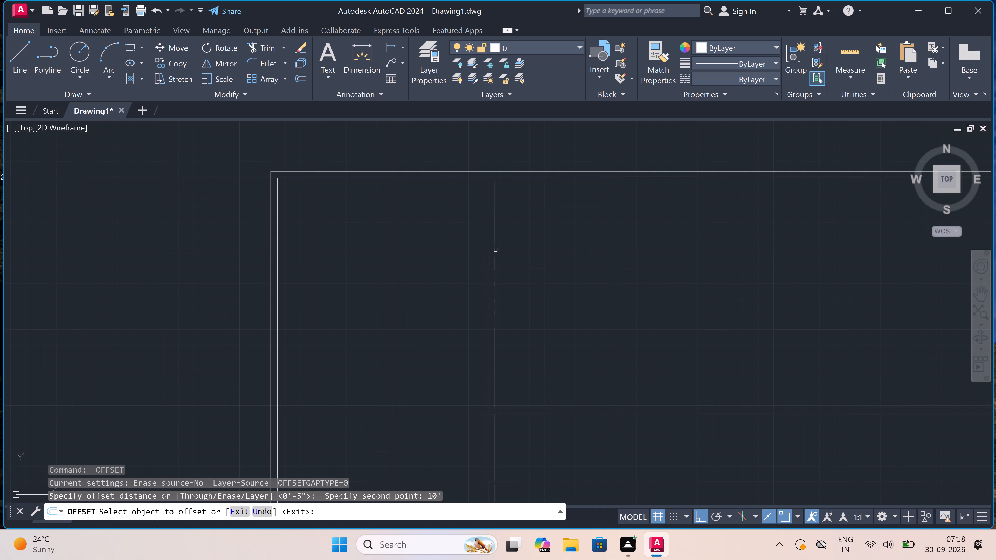
pyautogui.click(496, 249)
pyautogui.click(511, 256)
pyautogui.scroll(-3, 511, 256)
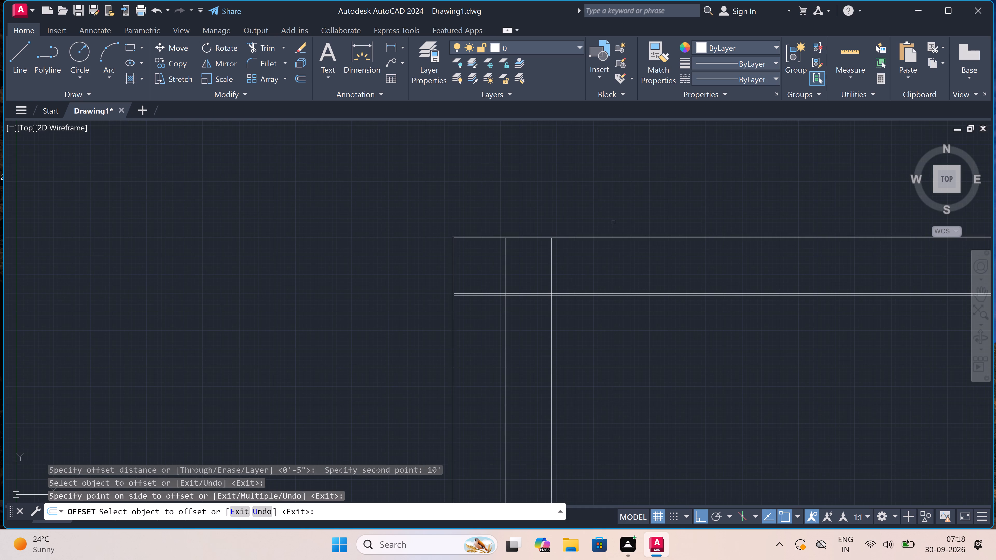
pyautogui.scroll(2, 545, 247)
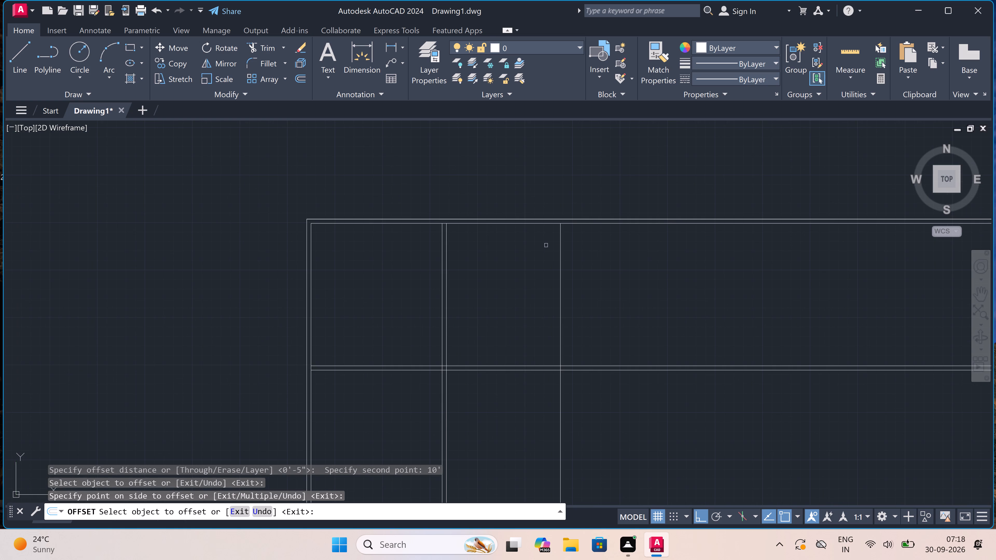
pyautogui.press('Escape')
# Offset the newest vertical line 4.5" away from the first partition to form the second vertical partition wall.
pyautogui.press('space')
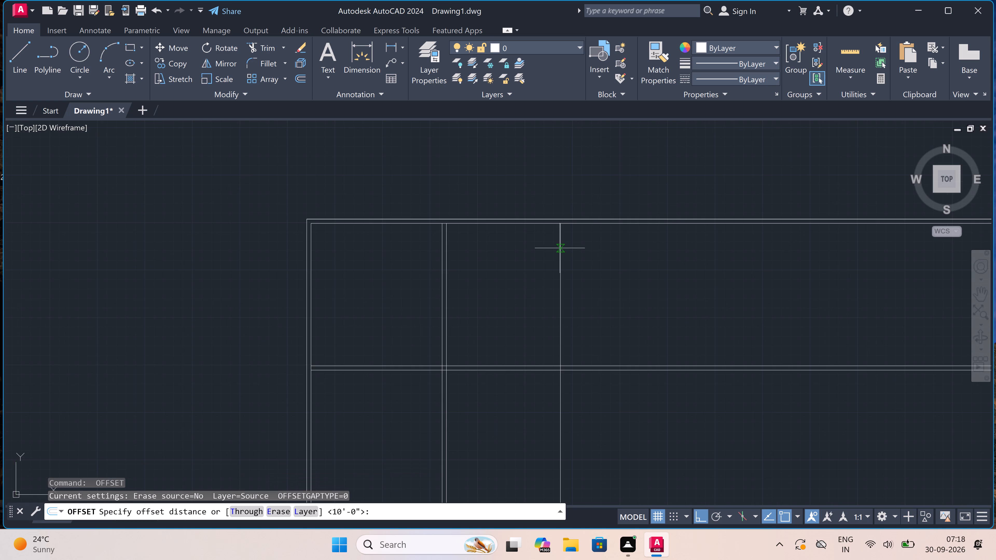
pyautogui.click(559, 248)
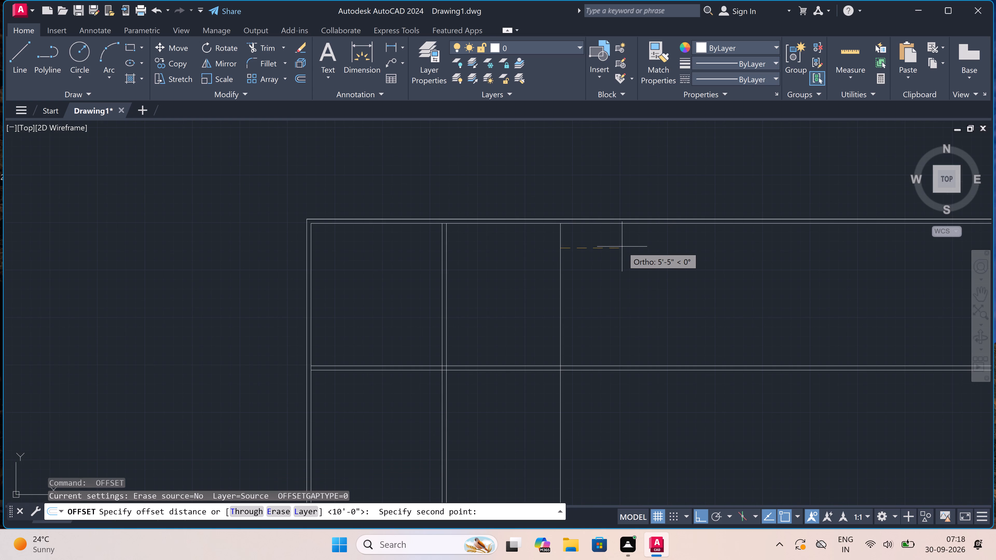
pyautogui.write('4.5"')
pyautogui.press('space')
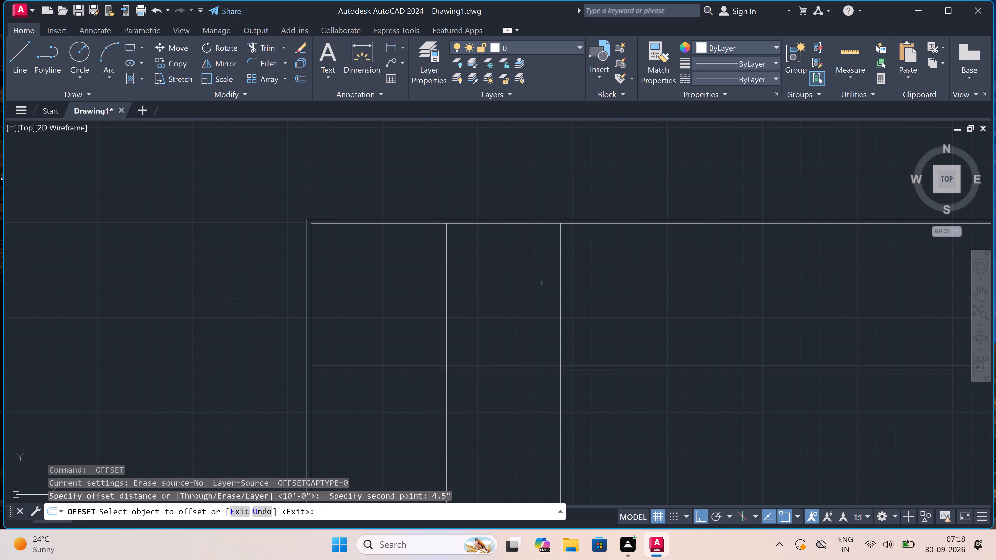
pyautogui.click(561, 266)
pyautogui.click(580, 268)
pyautogui.press('Escape')
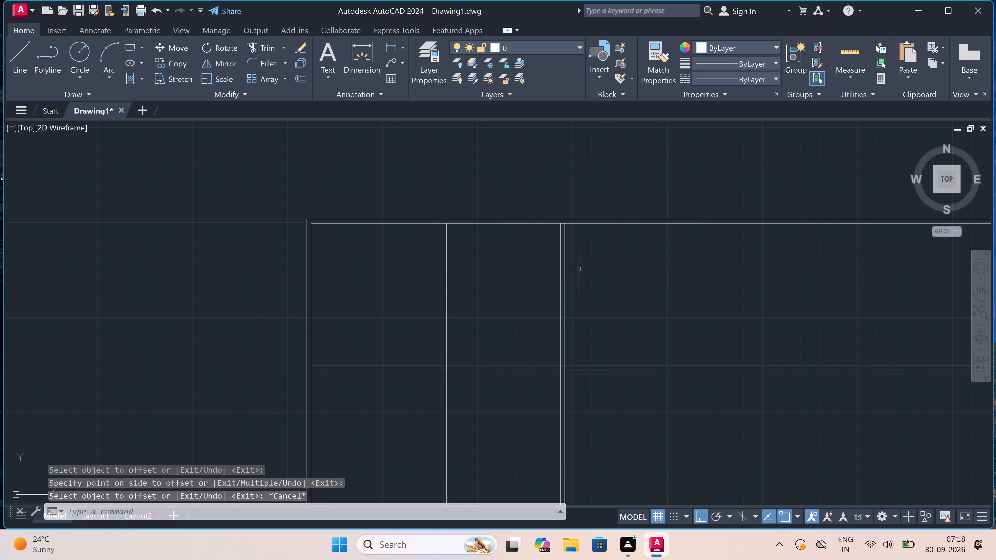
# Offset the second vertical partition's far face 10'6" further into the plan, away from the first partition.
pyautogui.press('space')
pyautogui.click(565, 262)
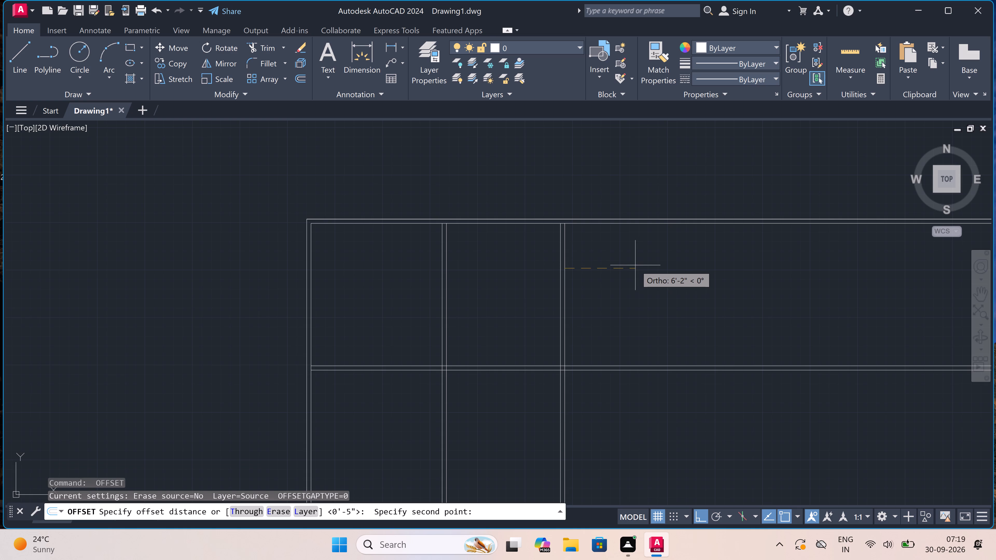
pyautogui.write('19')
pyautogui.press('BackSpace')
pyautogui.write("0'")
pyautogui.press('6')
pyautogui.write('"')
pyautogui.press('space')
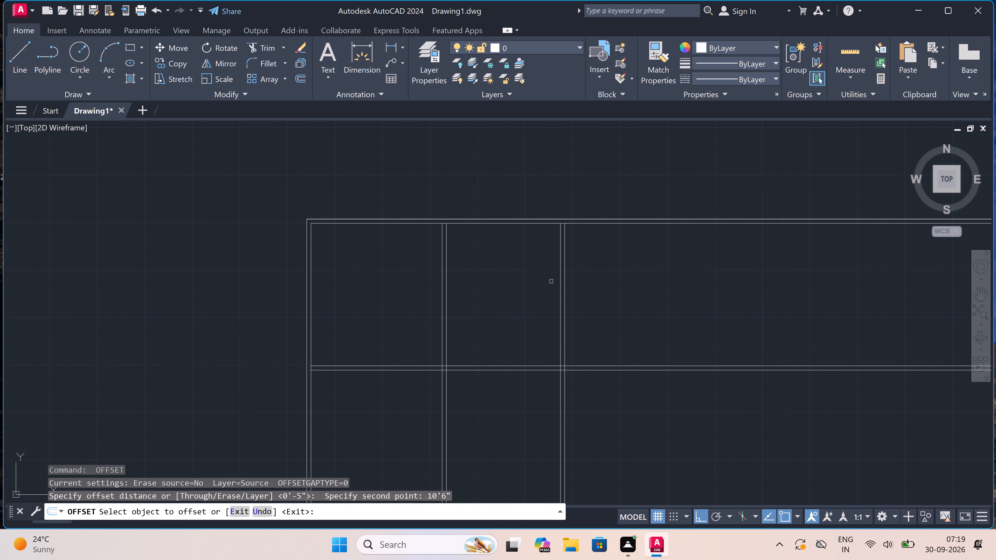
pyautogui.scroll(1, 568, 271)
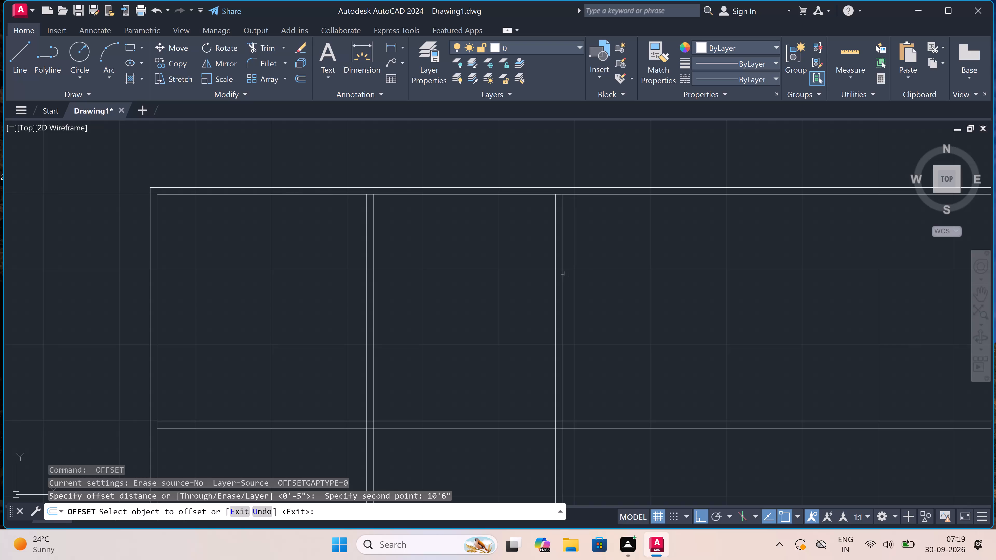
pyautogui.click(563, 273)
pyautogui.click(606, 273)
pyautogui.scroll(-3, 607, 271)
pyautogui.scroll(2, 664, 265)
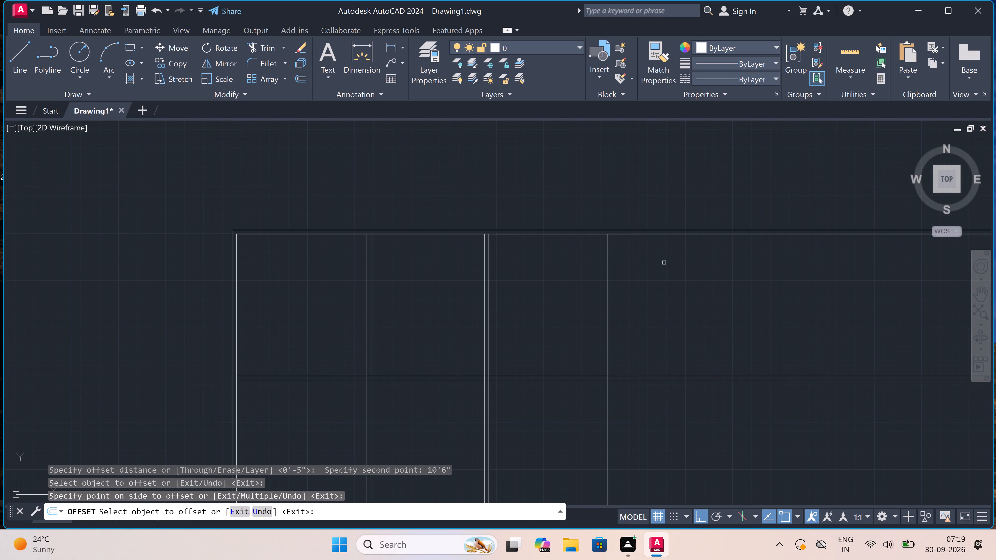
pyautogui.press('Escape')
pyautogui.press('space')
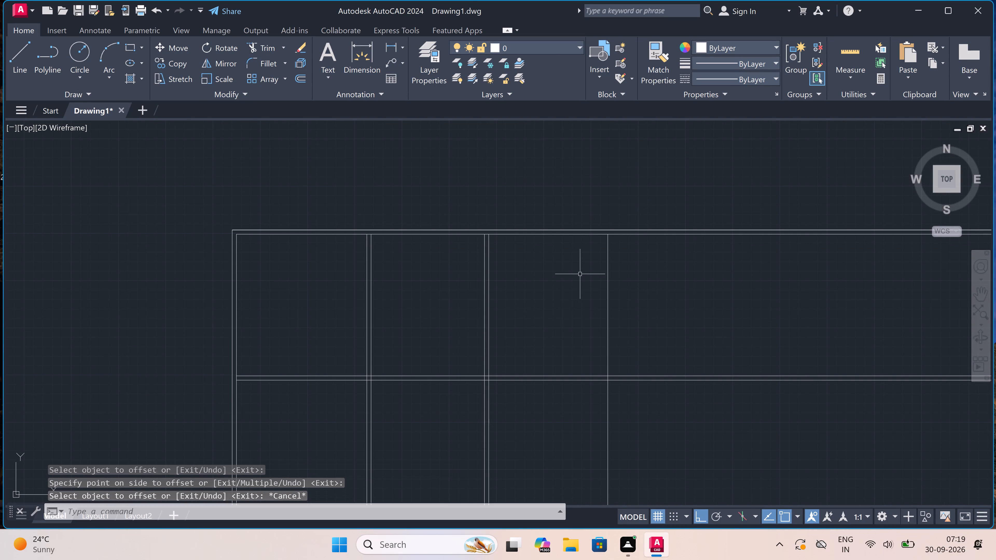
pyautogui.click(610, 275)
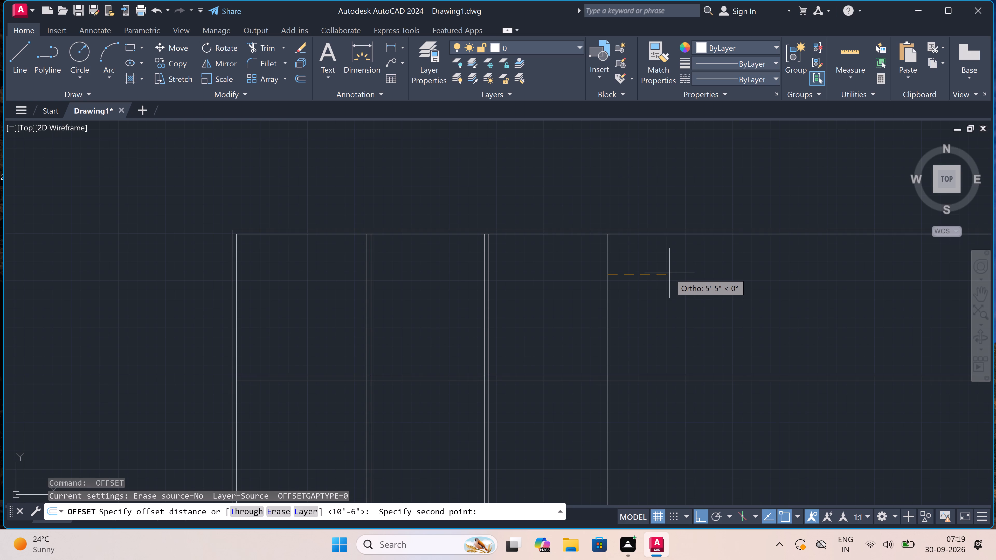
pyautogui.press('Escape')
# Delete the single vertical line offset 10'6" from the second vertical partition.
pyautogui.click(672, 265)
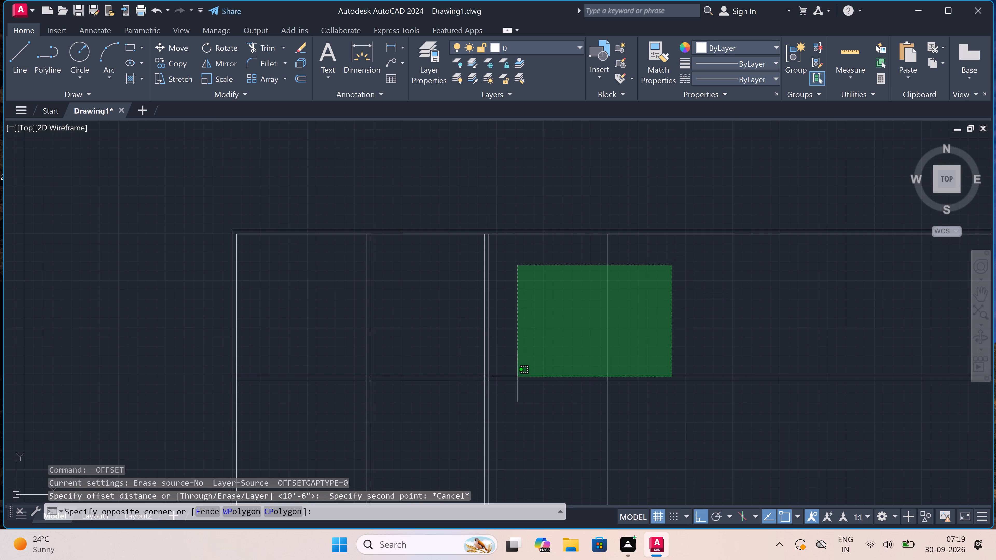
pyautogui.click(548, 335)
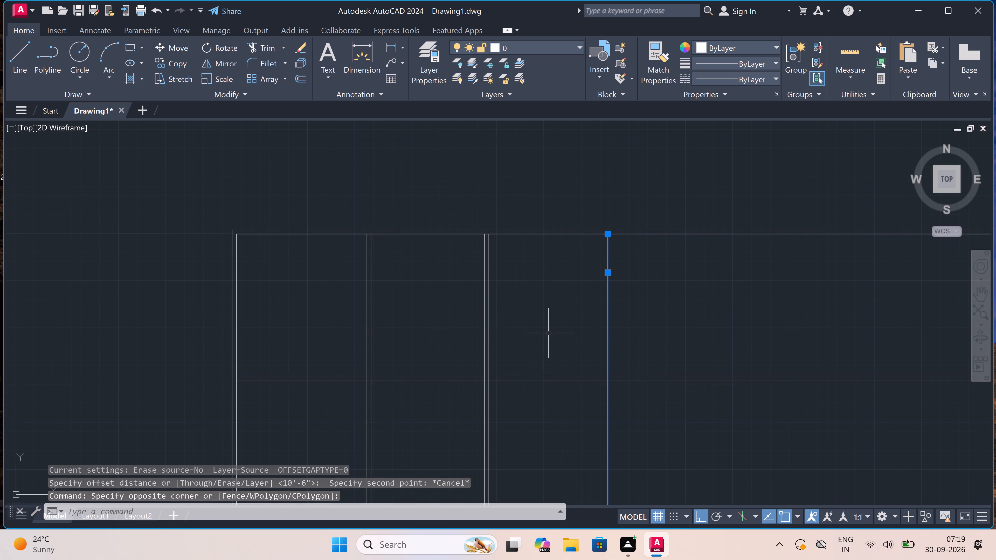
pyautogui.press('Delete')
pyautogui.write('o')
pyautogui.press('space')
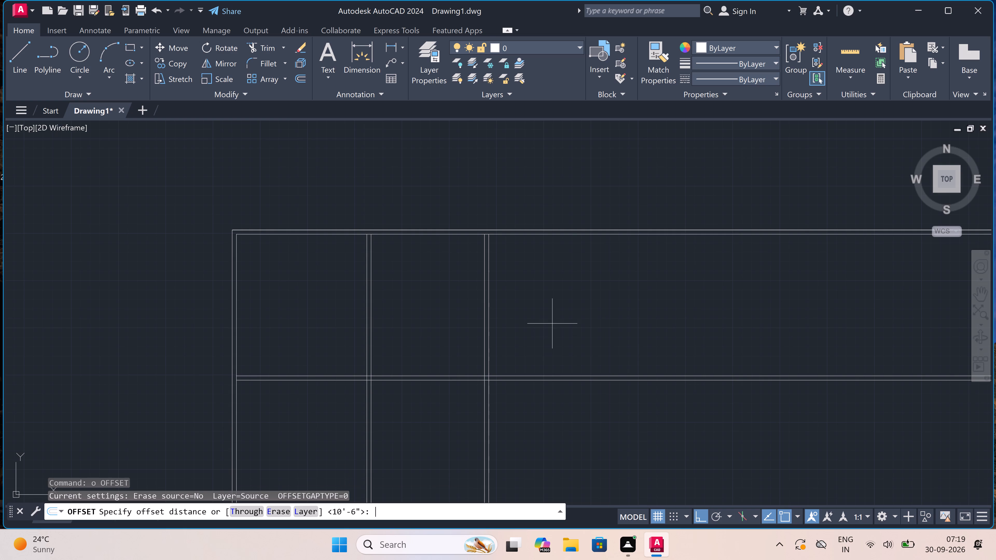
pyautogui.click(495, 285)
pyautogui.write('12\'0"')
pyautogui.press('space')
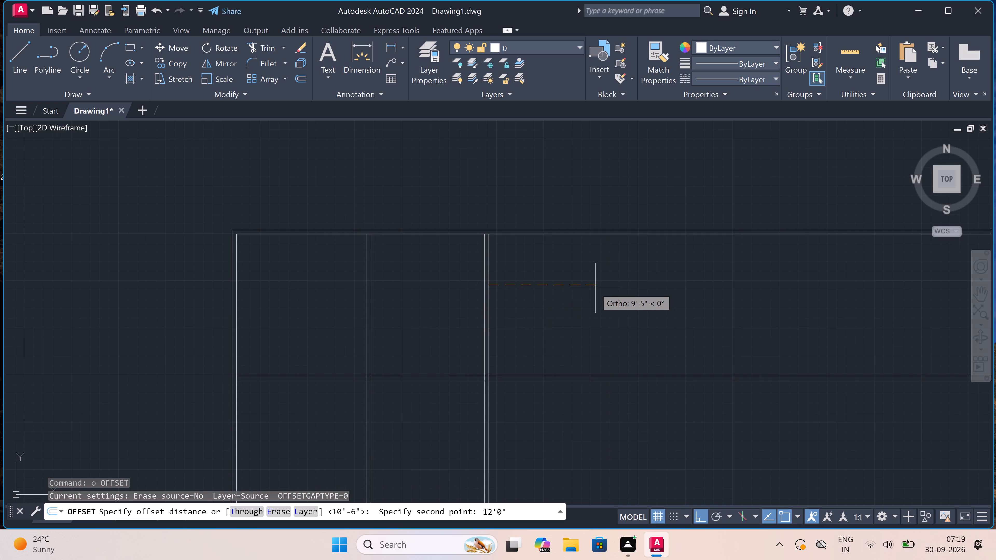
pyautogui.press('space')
# Offset the second vertical partition's far face 12'0" further into the plan, away from the first partition.
pyautogui.press('space')
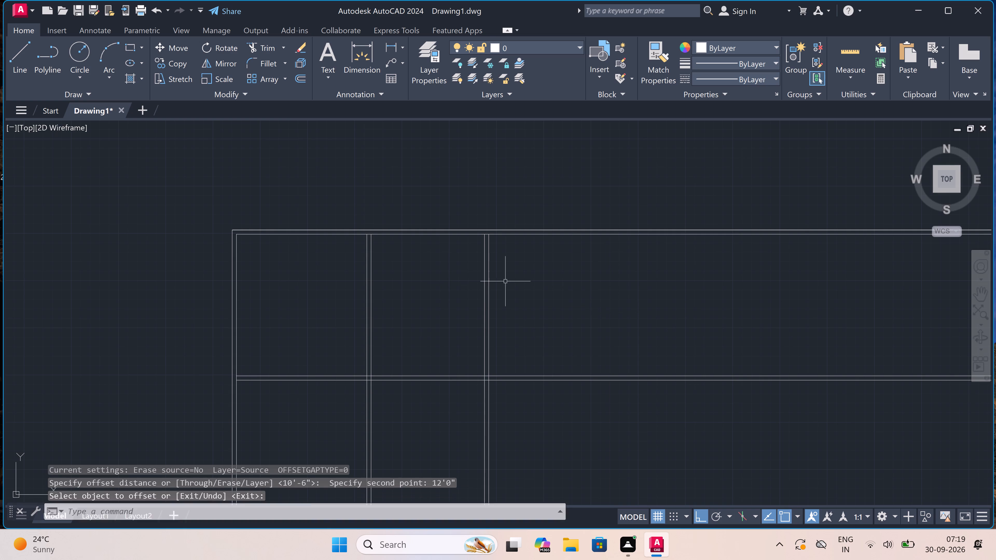
pyautogui.moveTo(487, 288); pyautogui.dragTo(490, 287)
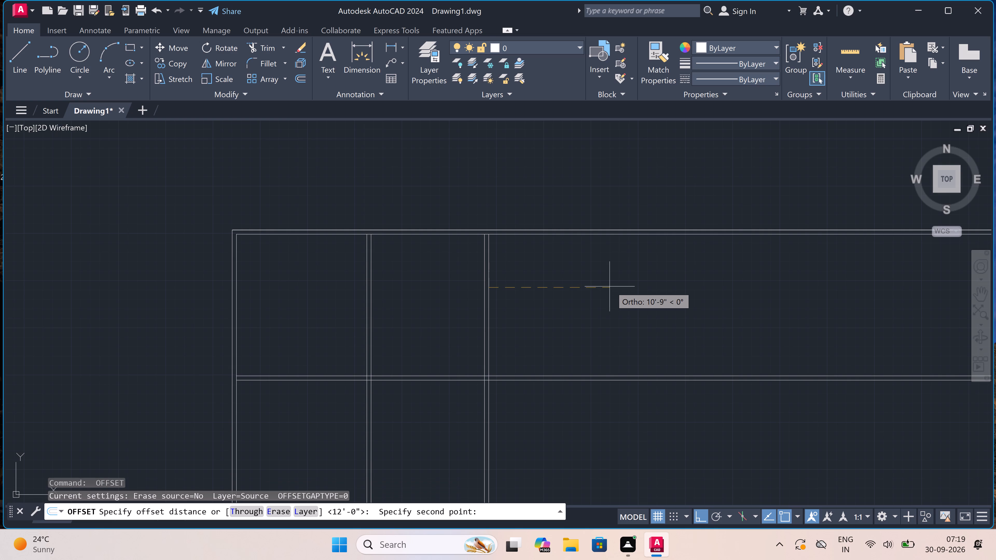
pyautogui.press('1')
pyautogui.write("2'")
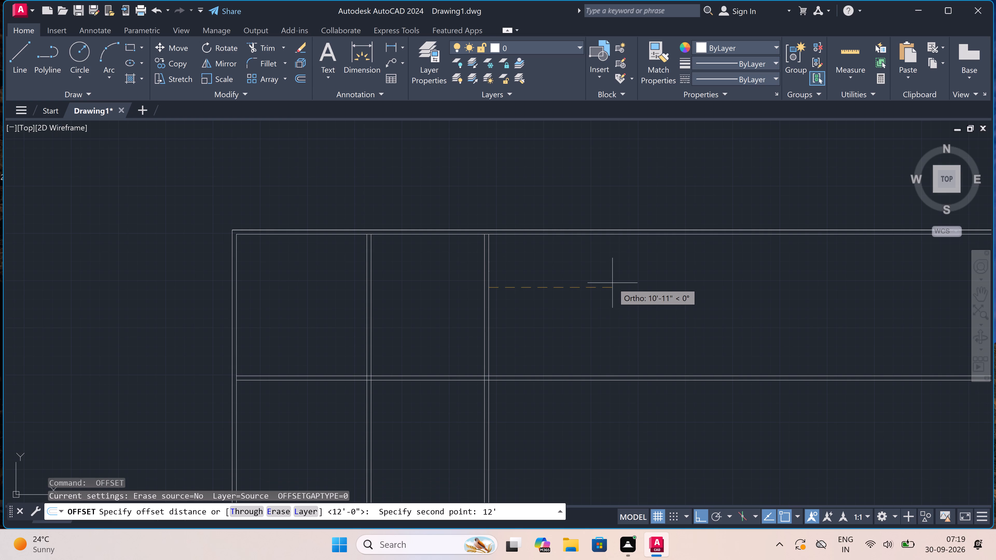
pyautogui.write('0"')
pyautogui.press('space')
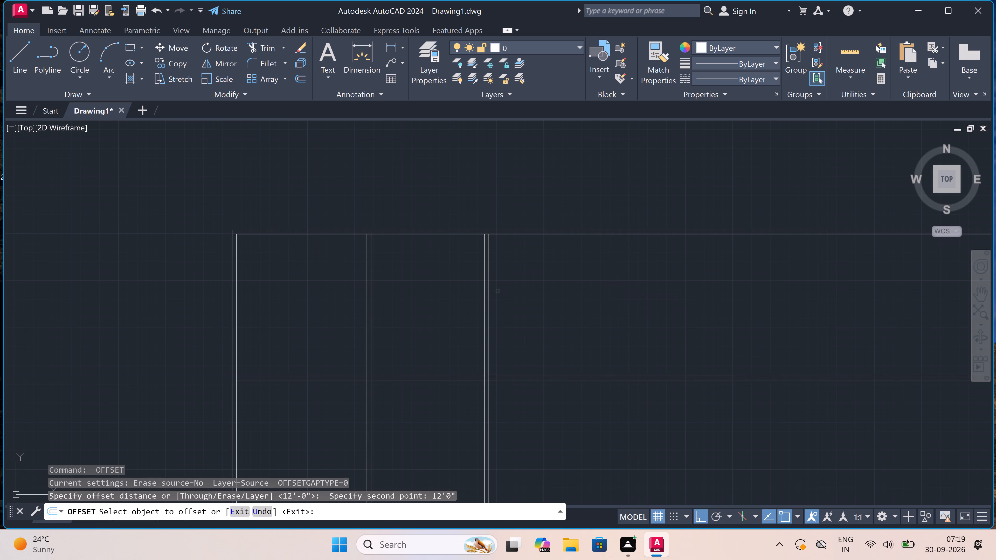
pyautogui.click(490, 272)
pyautogui.click(509, 277)
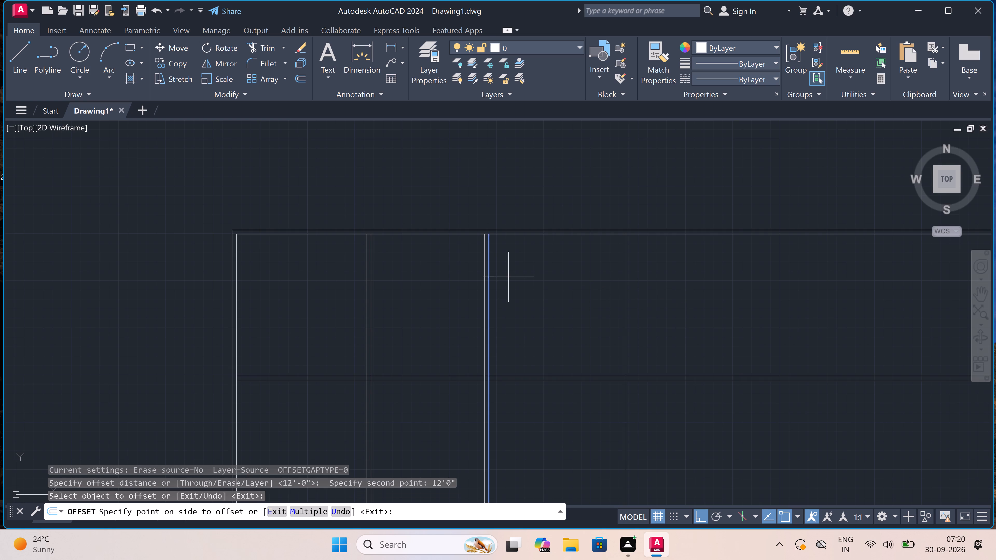
pyautogui.scroll(-2, 510, 276)
pyautogui.scroll(3, 551, 282)
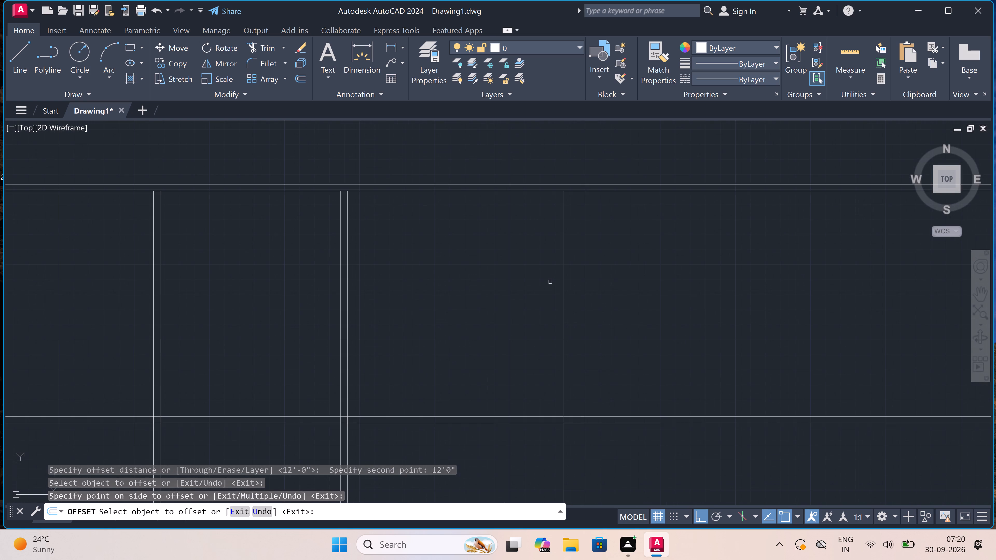
pyautogui.scroll(-2, 550, 282)
pyautogui.scroll(1, 550, 282)
pyautogui.press('Escape')
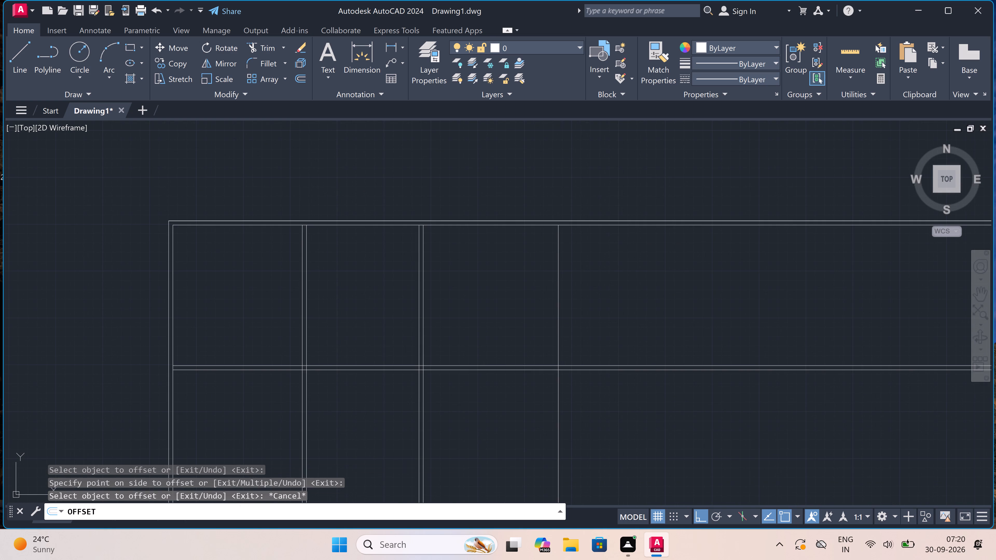
# Offset the newest vertical line 4.5" away from the second partition to form the third vertical partition wall.
pyautogui.press('space')
pyautogui.click(556, 283)
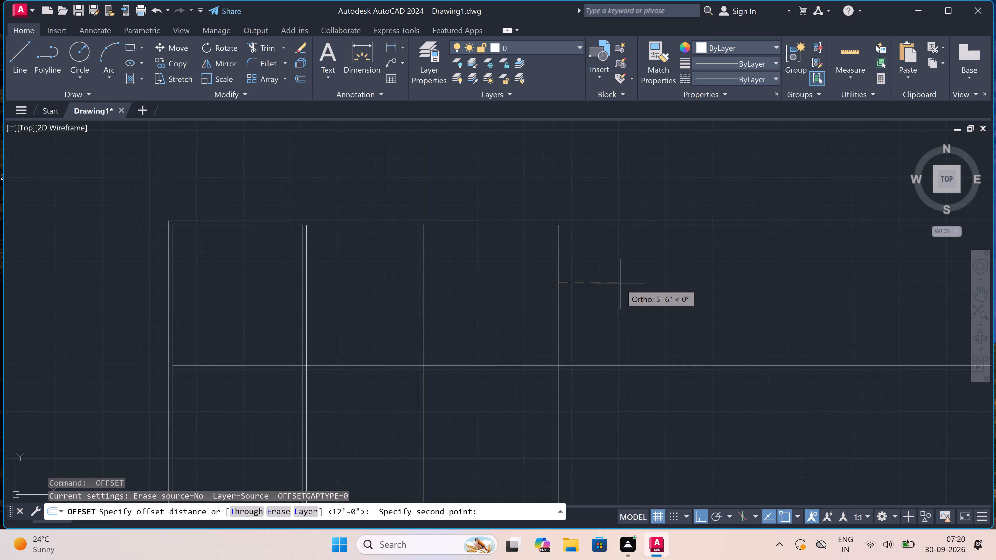
pyautogui.write('4.5')
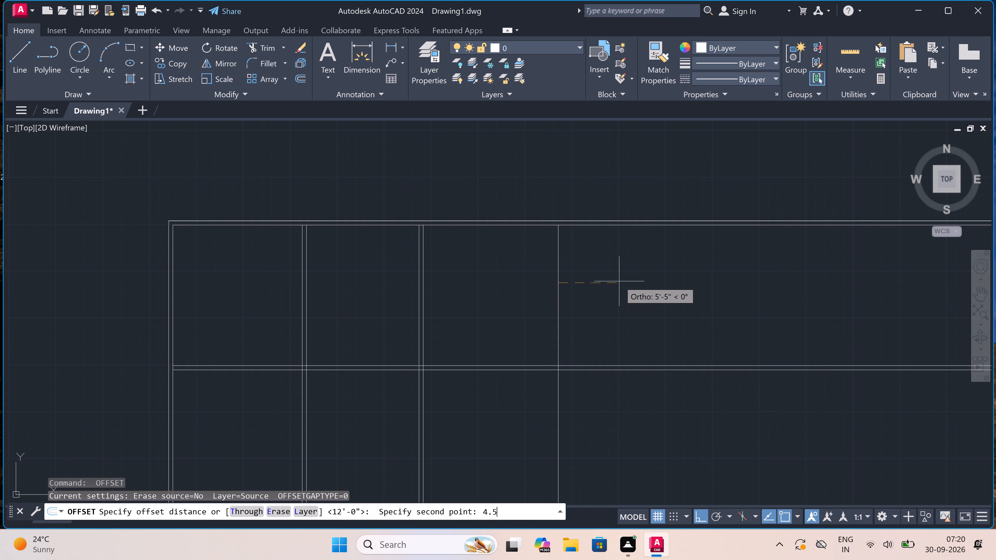
pyautogui.write('"')
pyautogui.press('space')
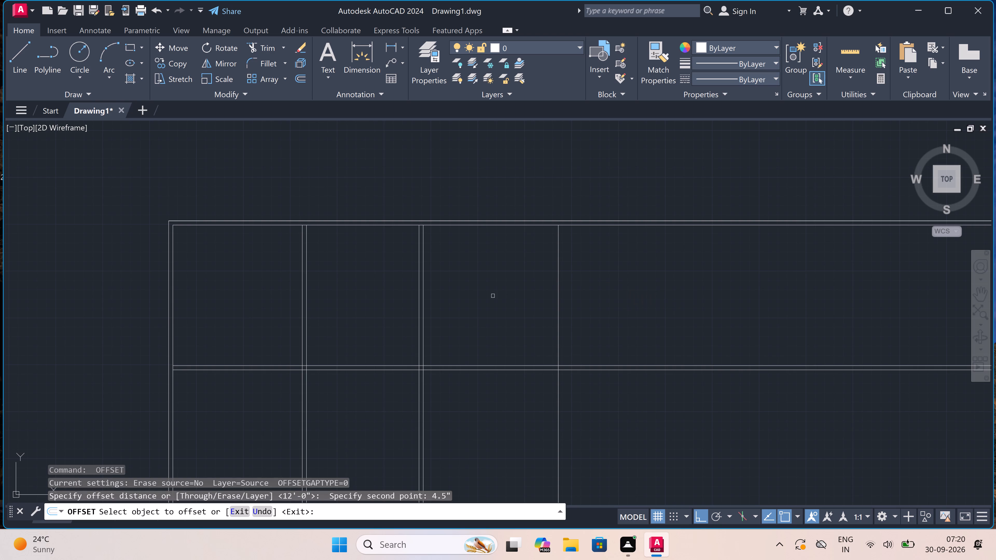
pyautogui.click(559, 279)
pyautogui.click(570, 278)
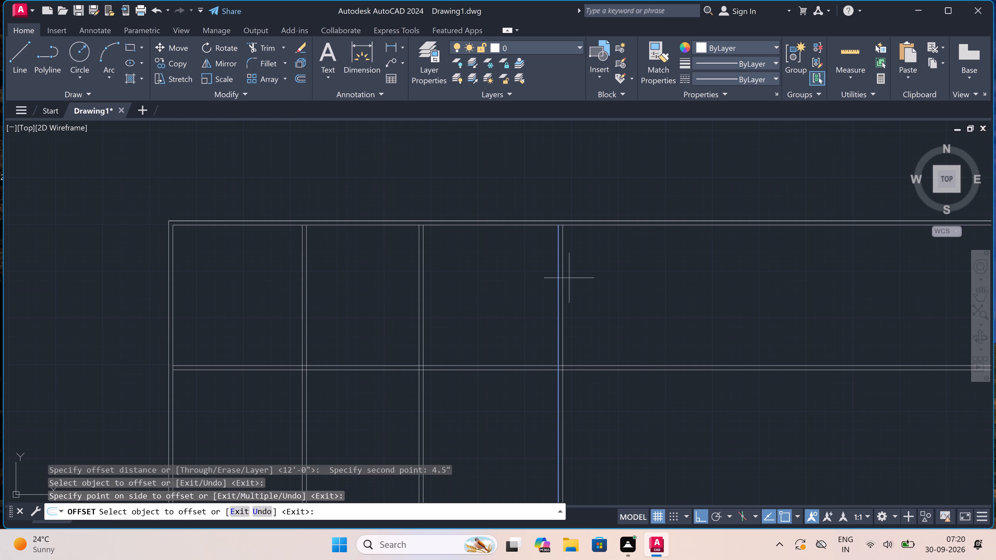
pyautogui.press('Escape')
# Offset the third vertical partition's far face 2'6" further into the plan, away from the second partition.
pyautogui.press('space')
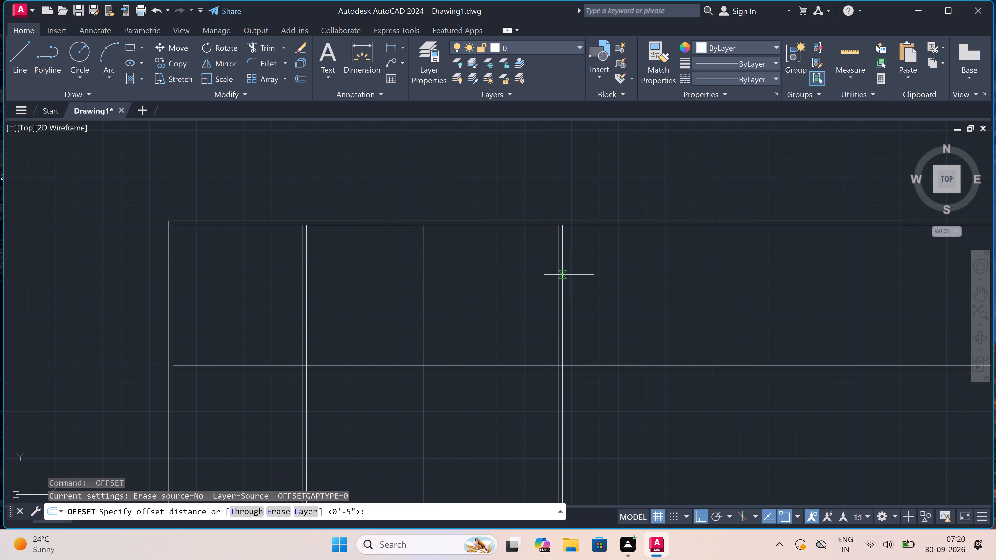
pyautogui.click(568, 275)
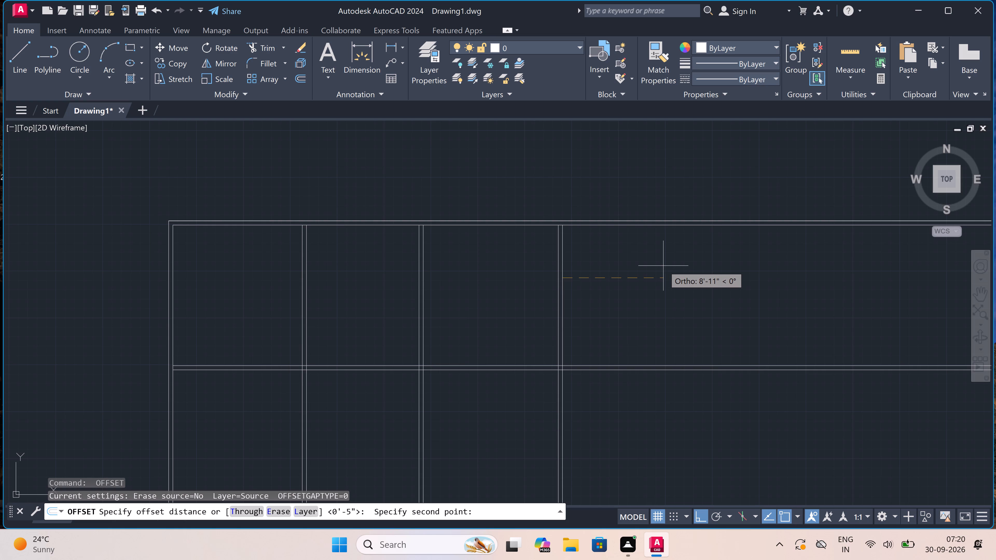
pyautogui.write("2'6")
pyautogui.hotkey('shift', '"')
pyautogui.press('space')
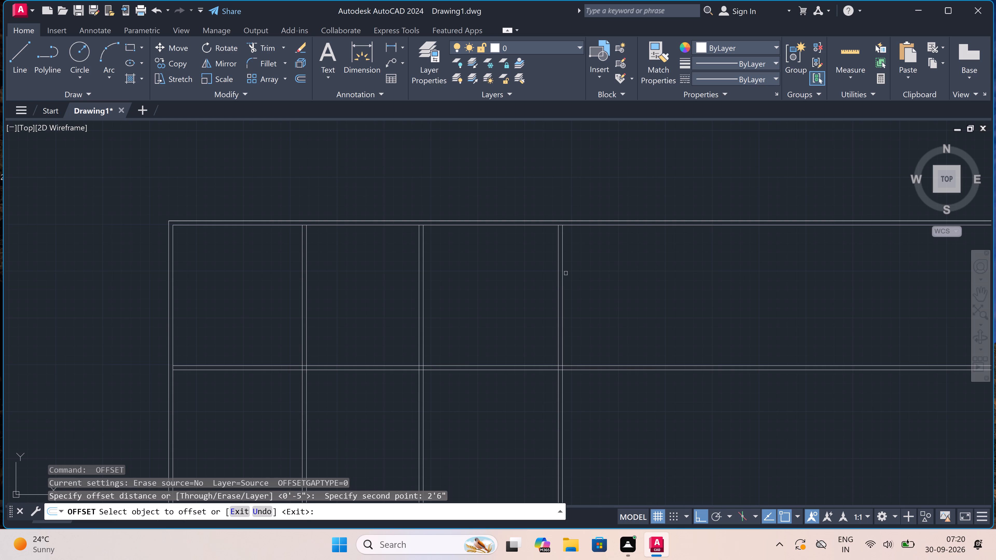
pyautogui.click(563, 268)
pyautogui.click(585, 263)
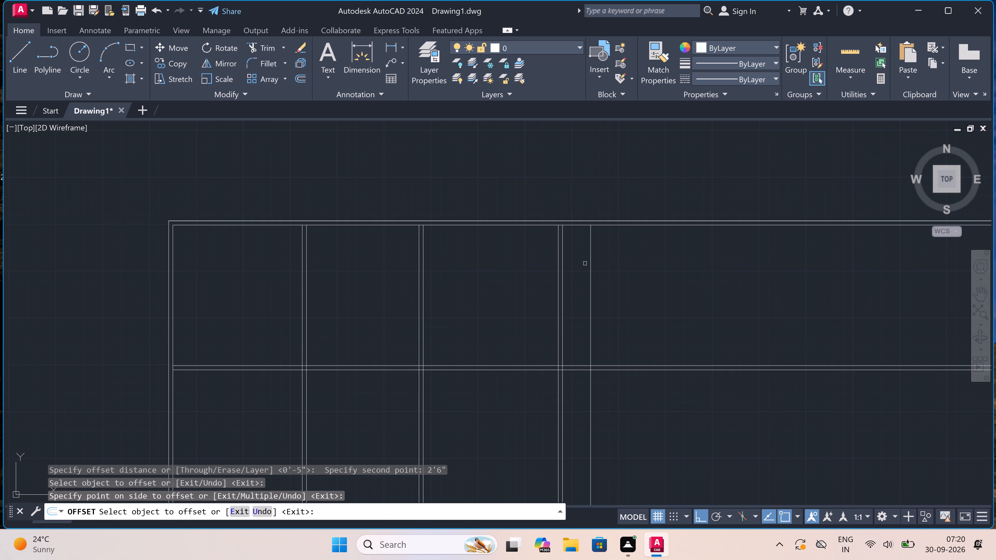
pyautogui.press('Escape')
# Offset the newest vertical line 4.5" away from the third partition to form the fourth vertical partition wall.
pyautogui.press('space')
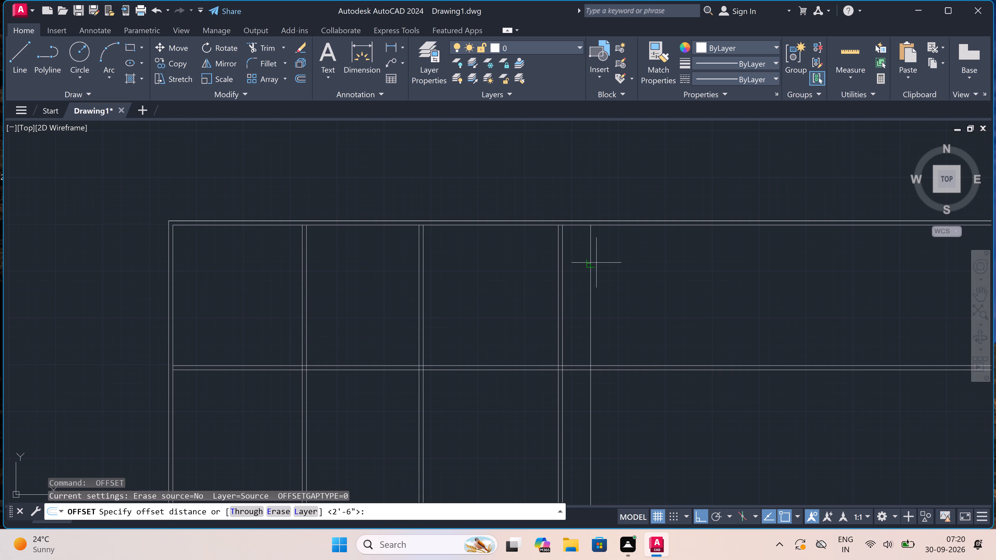
pyautogui.click(588, 264)
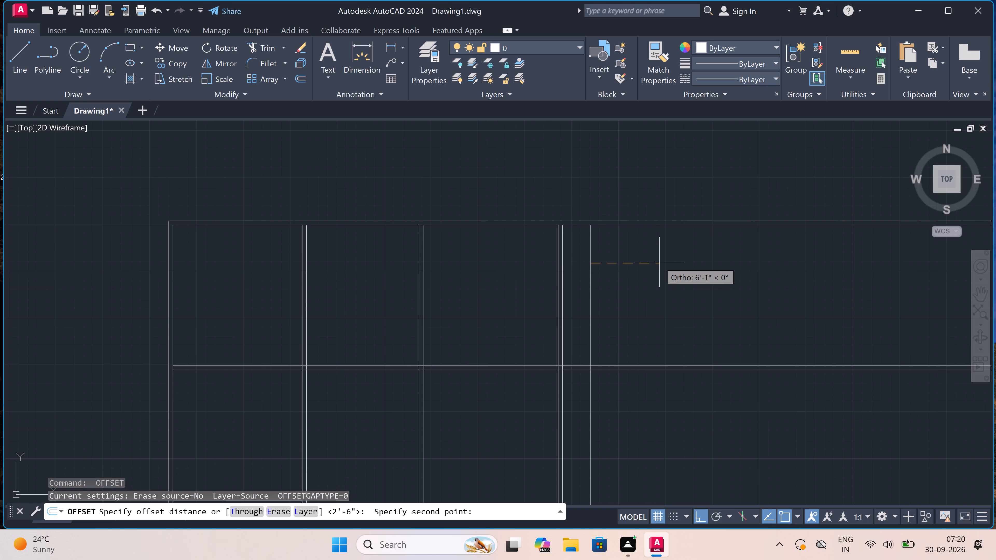
pyautogui.press('4')
pyautogui.write('.5"')
pyautogui.press('space')
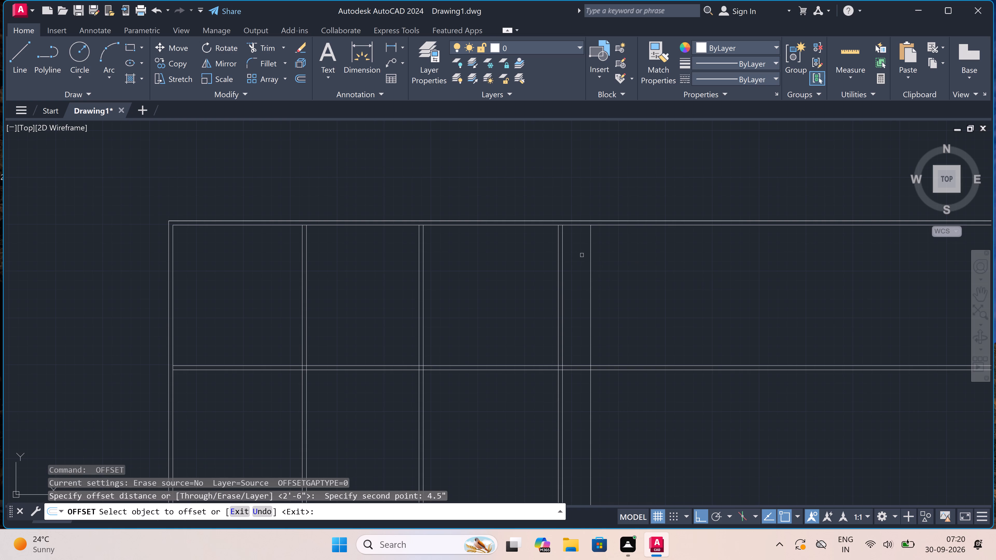
pyautogui.click(591, 252)
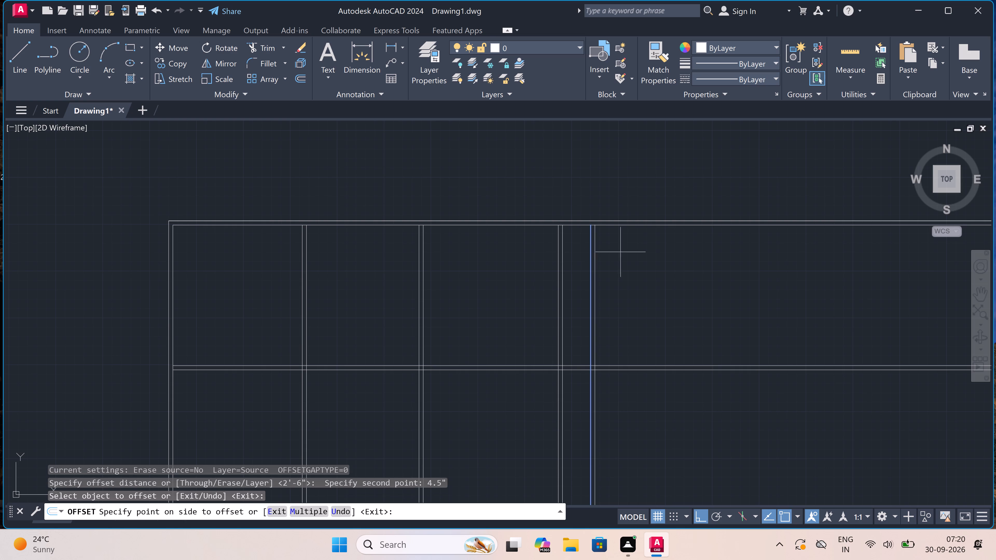
pyautogui.click(622, 252)
pyautogui.press('Escape')
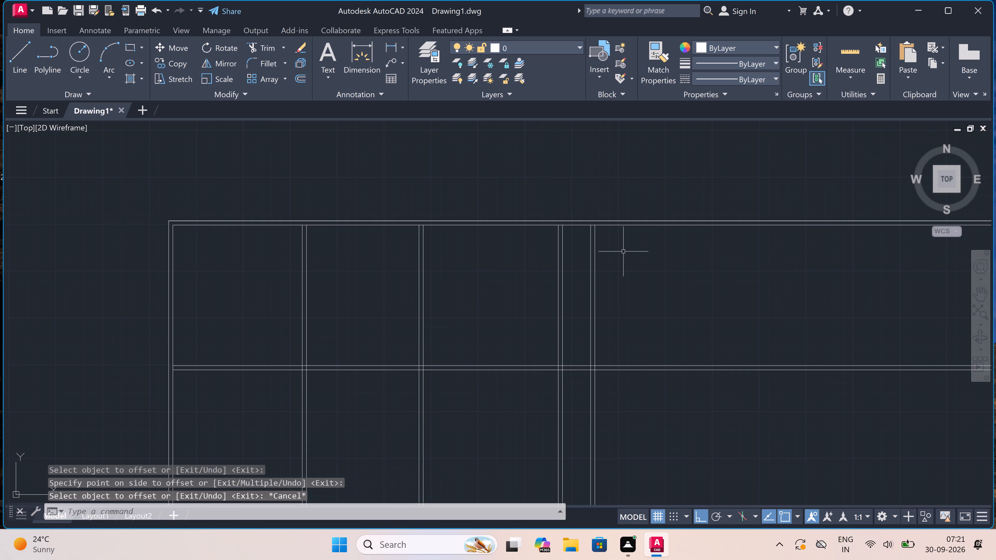
# Draw a horizontal line in the upper room row from the fourth partition's near face to the third partition's outer face.
pyautogui.press('l')
pyautogui.press('space')
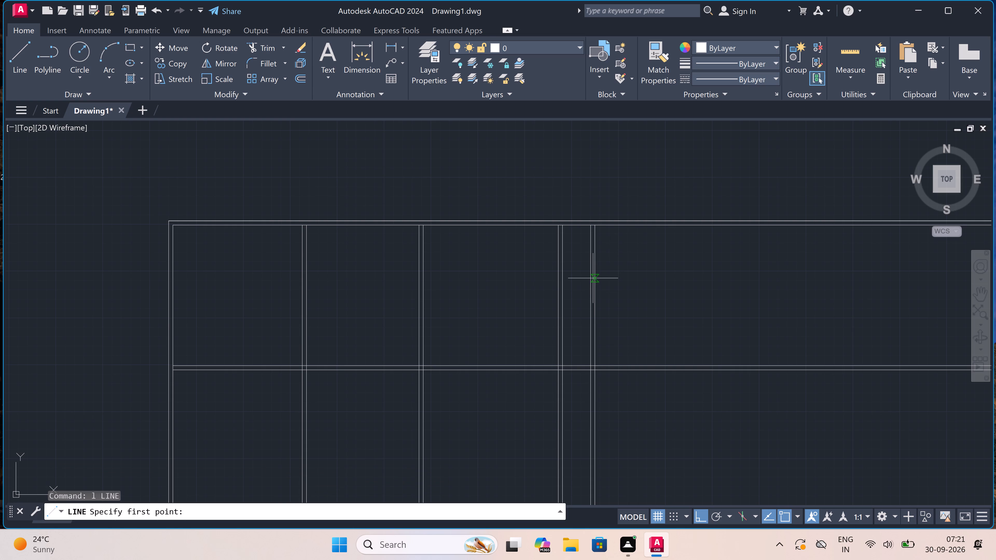
pyautogui.scroll(4, 593, 277)
pyautogui.scroll(-2, 592, 277)
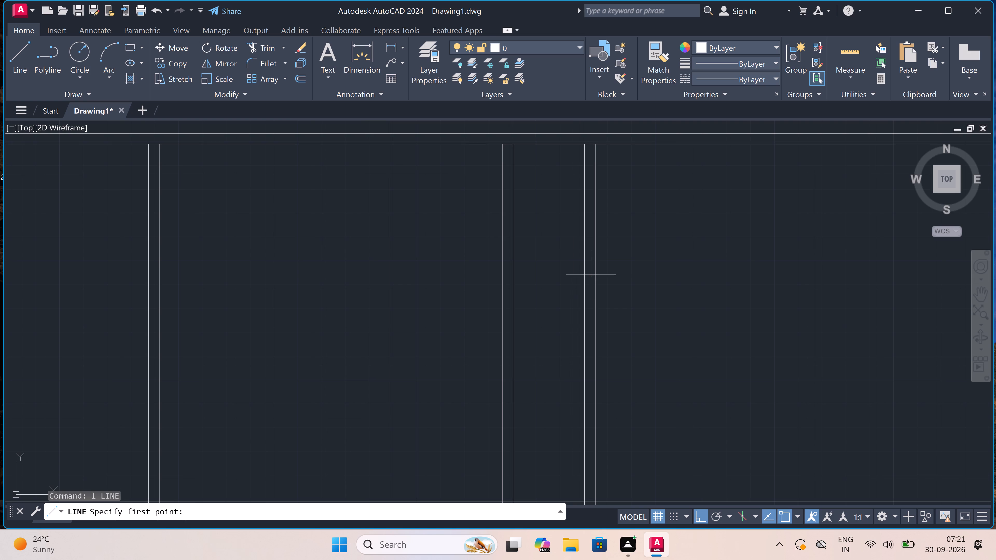
pyautogui.scroll(-1, 579, 268)
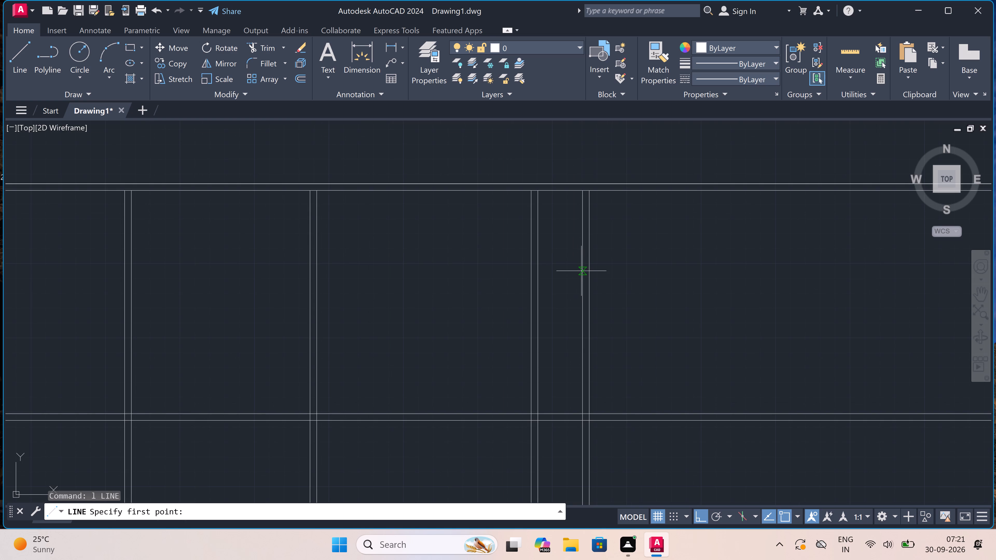
pyautogui.click(581, 270)
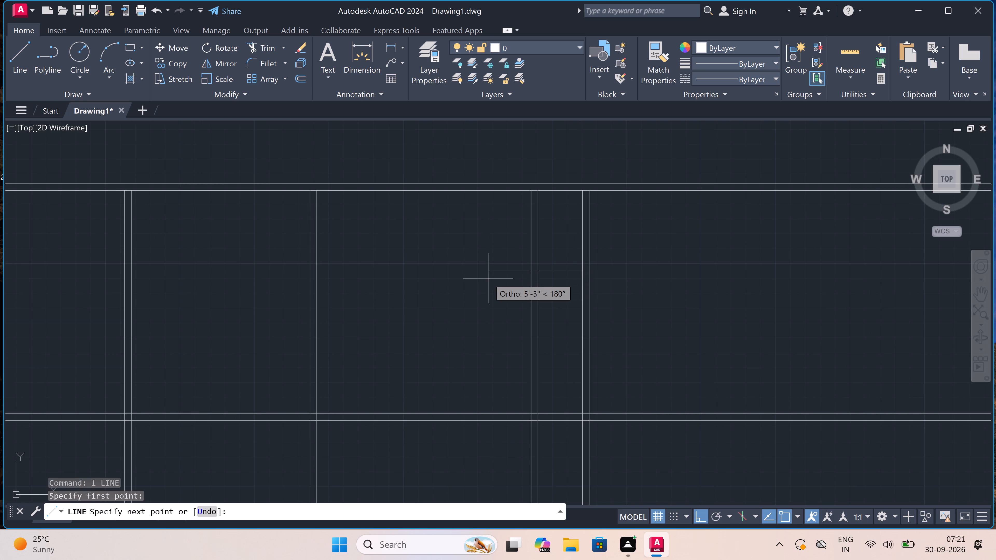
pyautogui.click(531, 268)
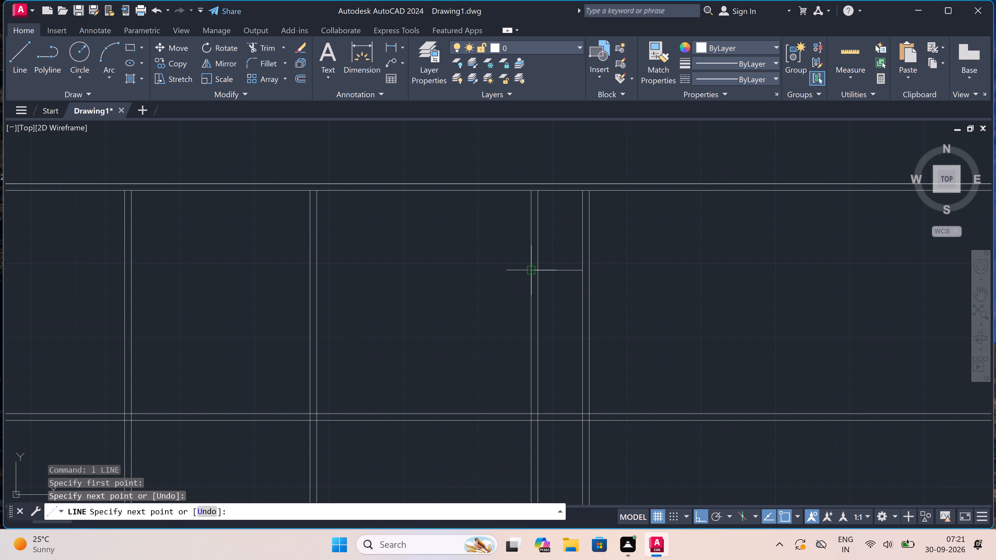
pyautogui.press('Escape')
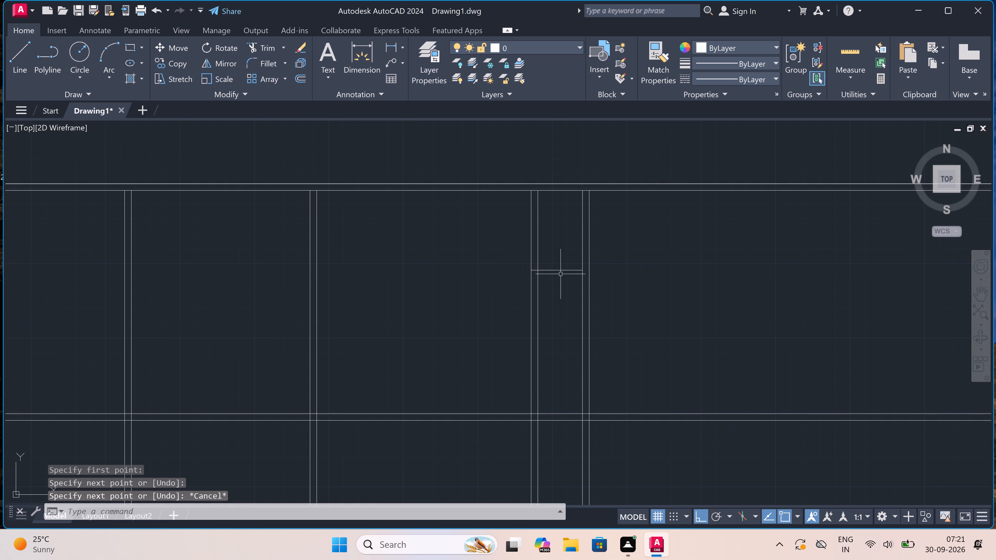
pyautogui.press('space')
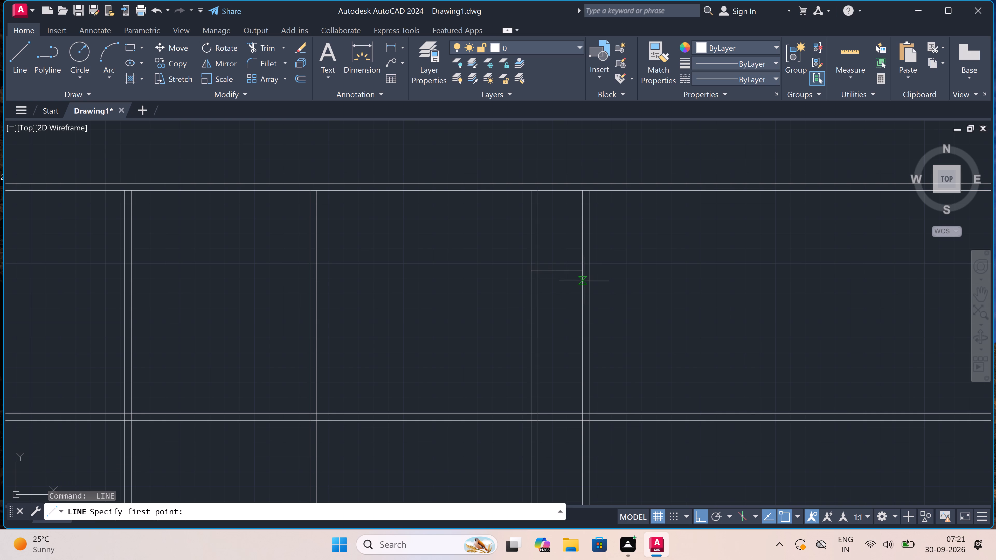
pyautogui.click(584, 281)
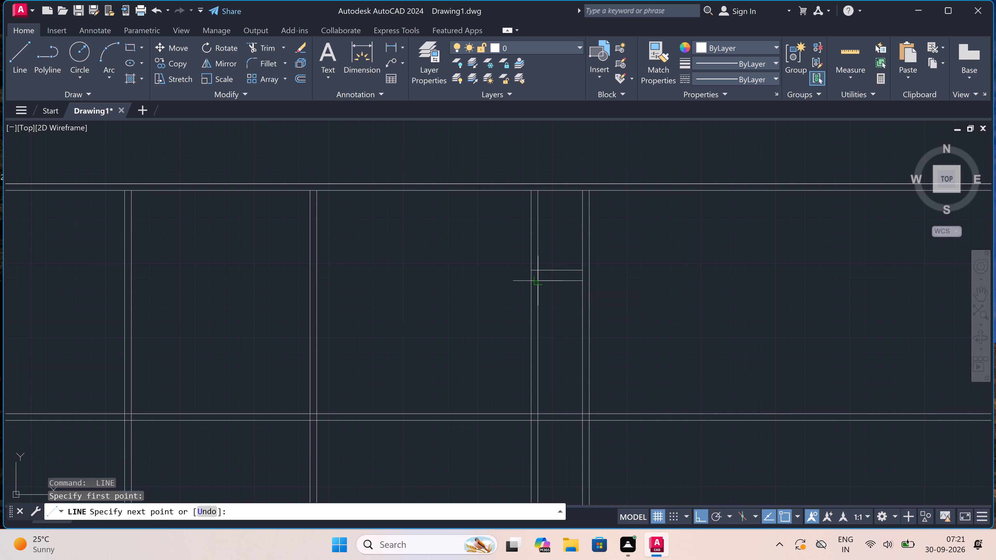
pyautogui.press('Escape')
# From the horizontal line's end at the fourth partition, draw a line 4.5" down, continuing across to the third partition's far face.
pyautogui.press('space')
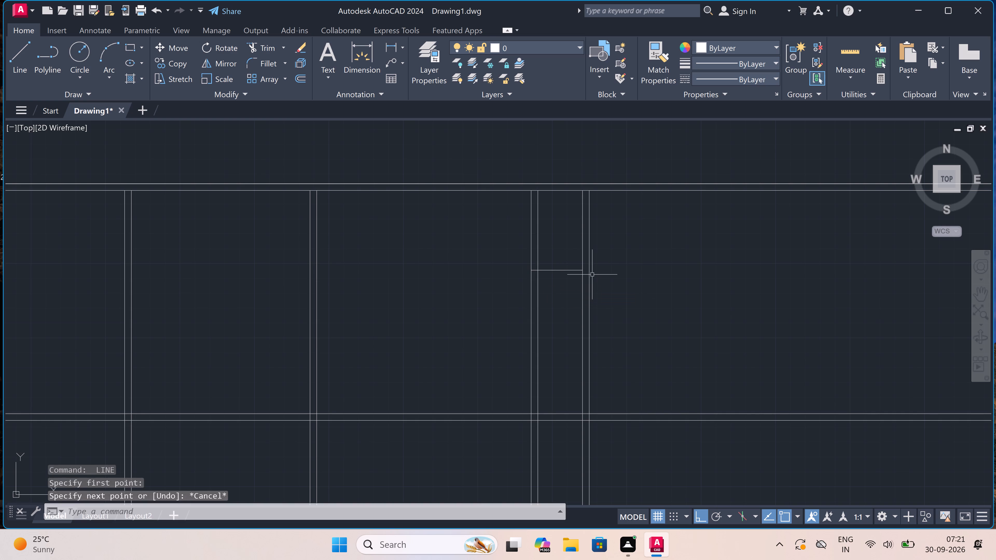
pyautogui.scroll(2, 579, 272)
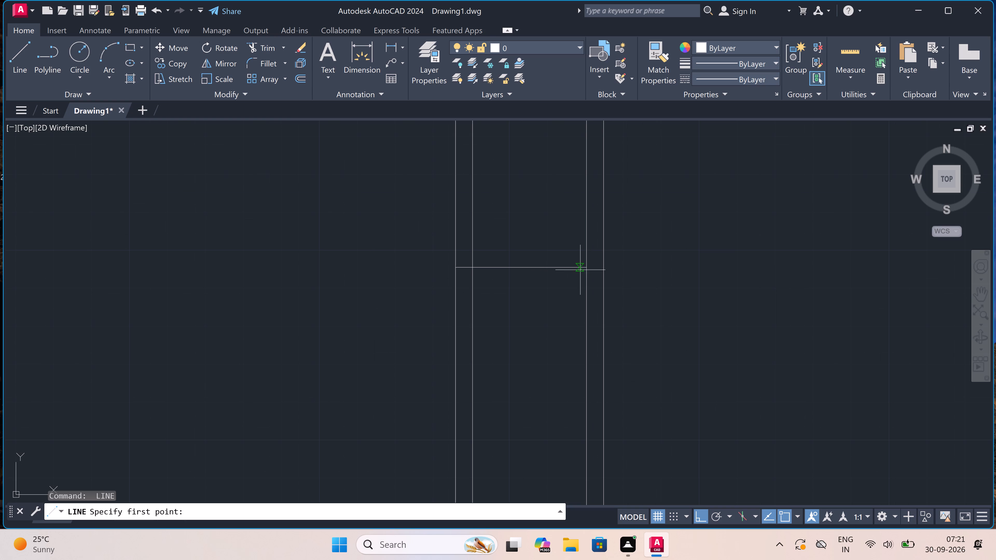
pyautogui.click(585, 267)
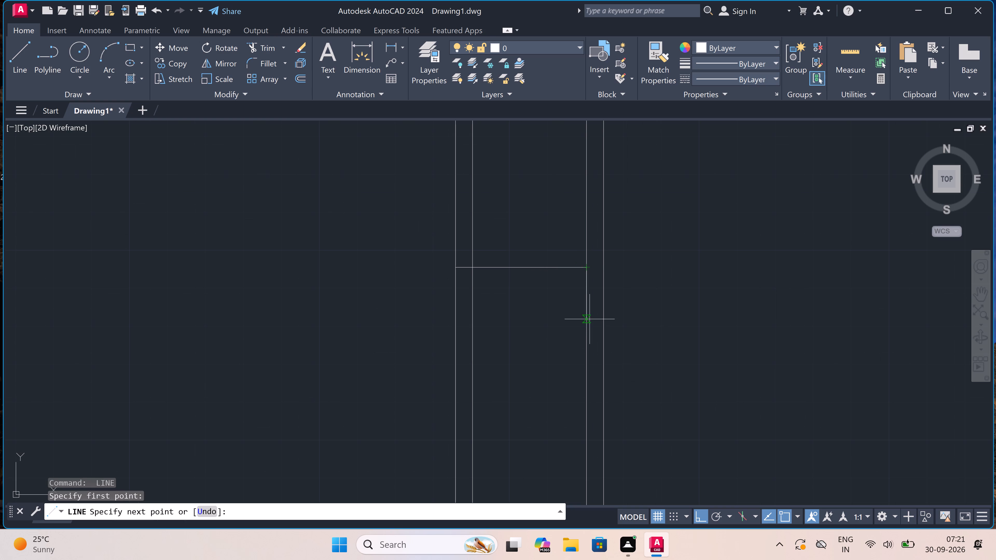
pyautogui.write('4.5"')
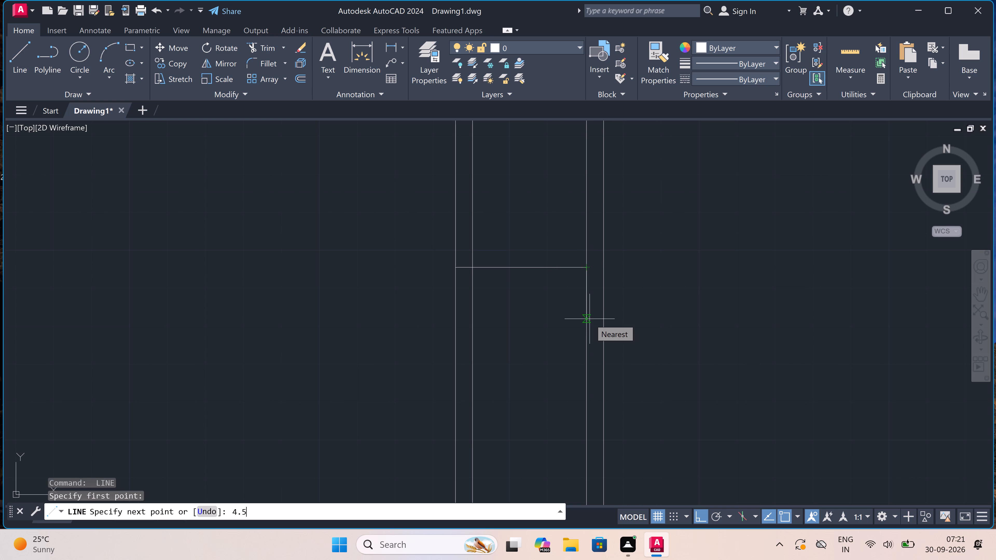
pyautogui.press('space')
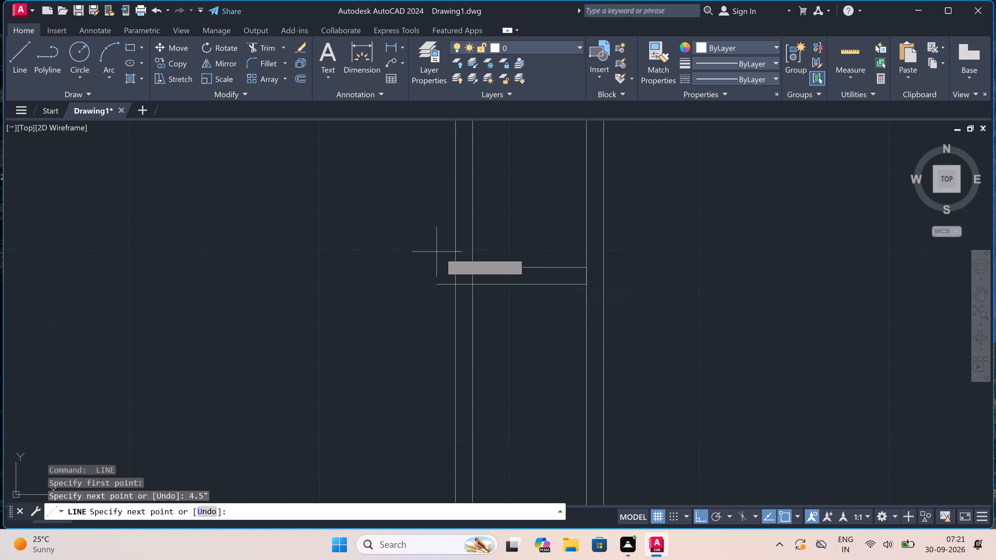
pyautogui.click(475, 284)
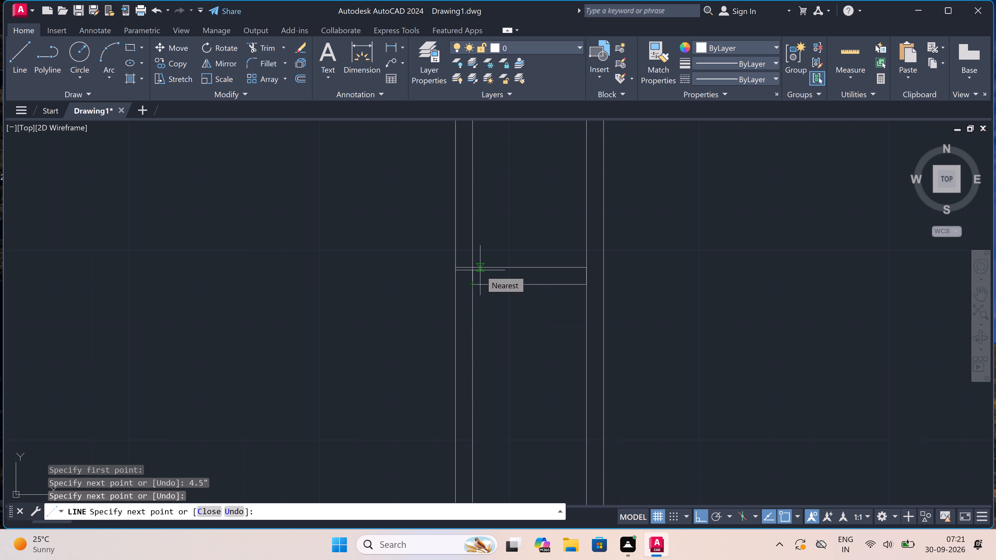
pyautogui.press('Escape')
# Draw a short line continuing the lower horizontal line across the fourth partition's thickness to its far face.
pyautogui.press('space')
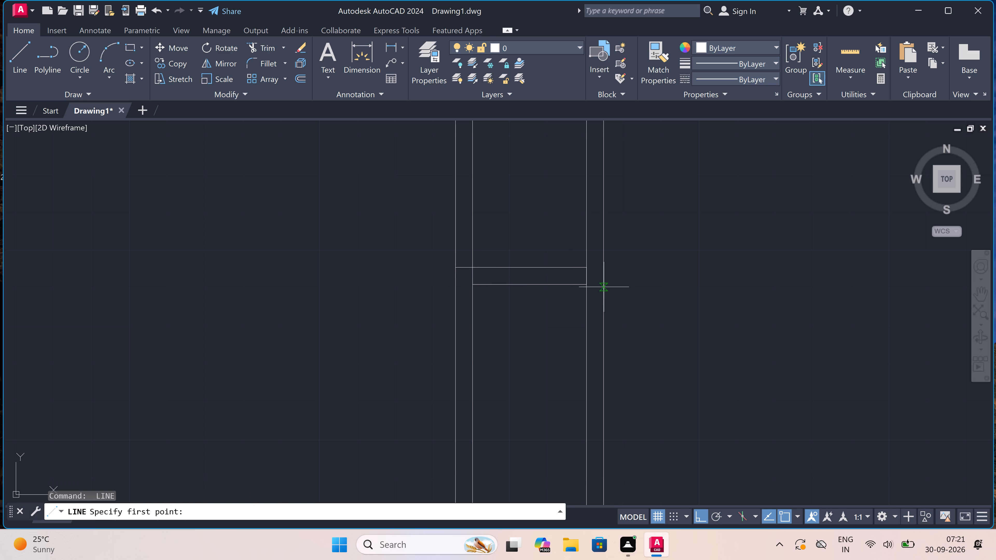
pyautogui.click(590, 283)
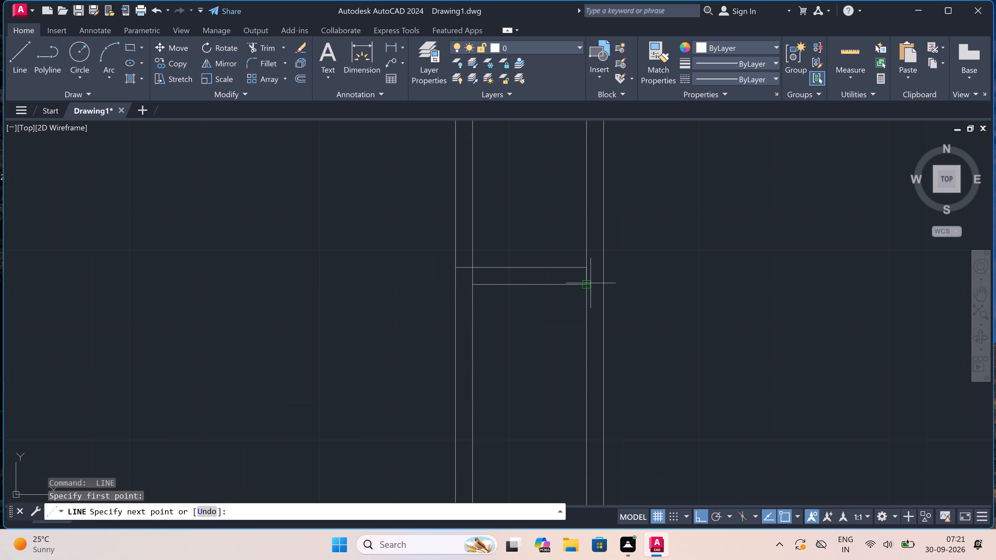
pyautogui.click(601, 282)
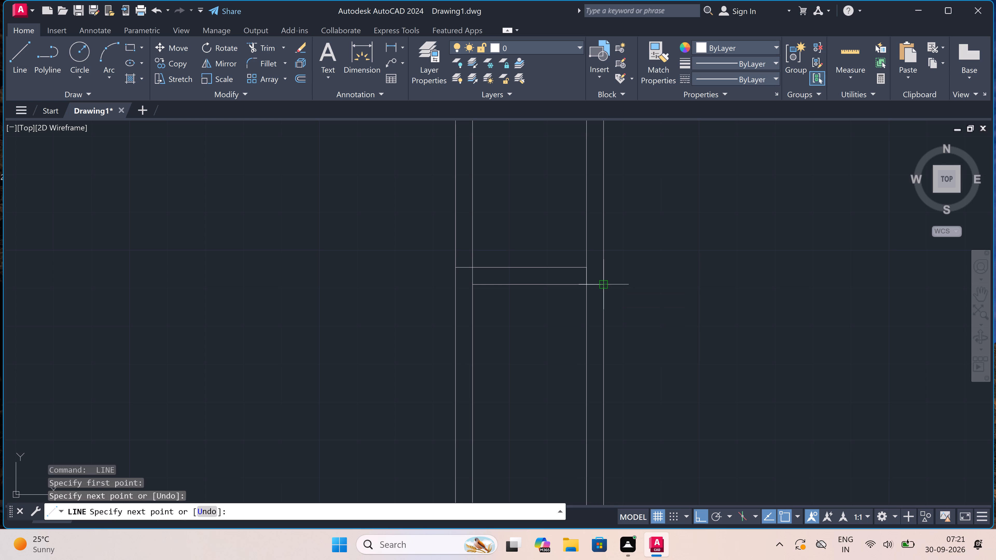
pyautogui.press('Escape')
# Trim away both faces of the third vertical partition between the top outer wall and the new short horizontal wall.
pyautogui.scroll(-1, 601, 279)
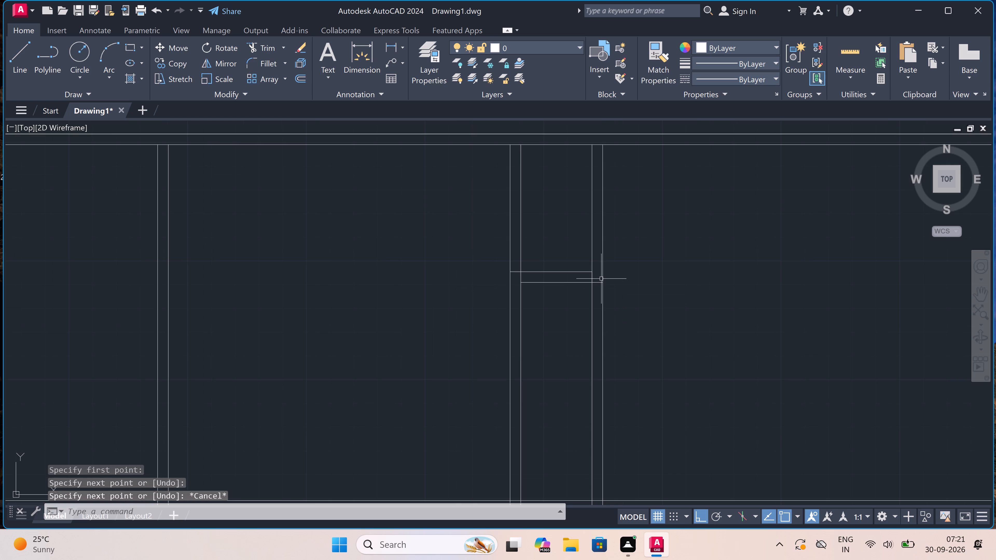
pyautogui.scroll(-1, 601, 278)
pyautogui.write('tr')
pyautogui.press('space')
pyautogui.click(555, 246)
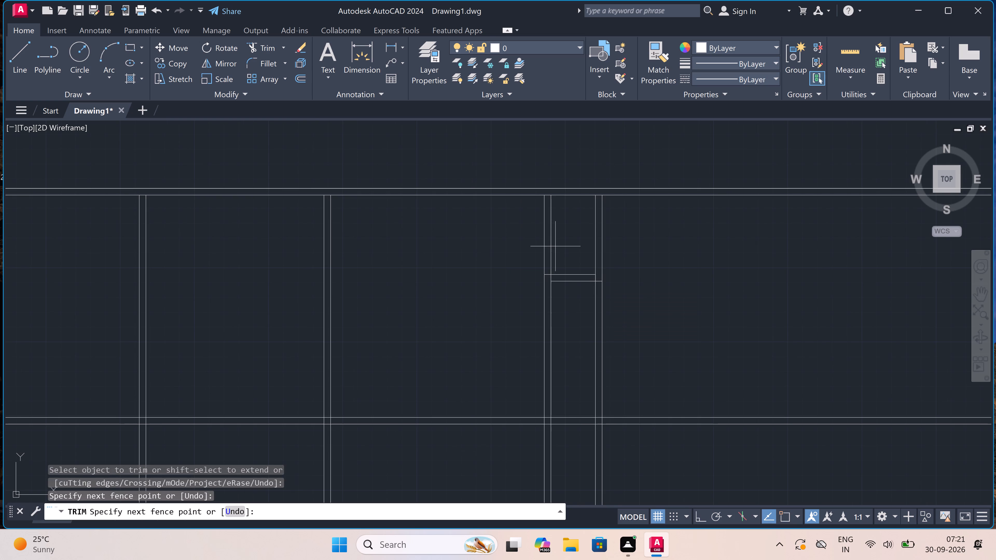
pyautogui.click(517, 244)
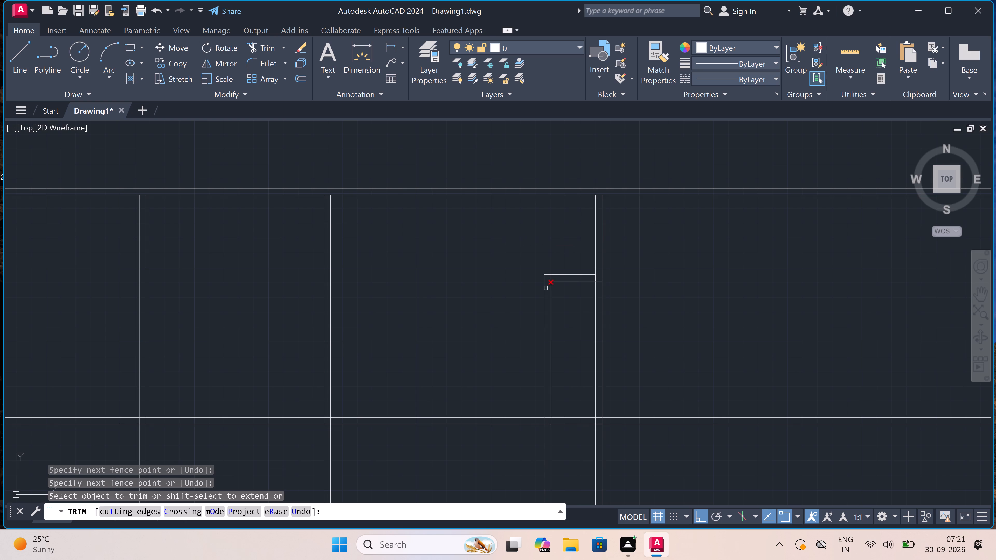
# Trim the two leftover vertical segments inside the short horizontal wall, at its corners with the third and fourth partitions.
pyautogui.scroll(4, 551, 276)
pyautogui.click(549, 276)
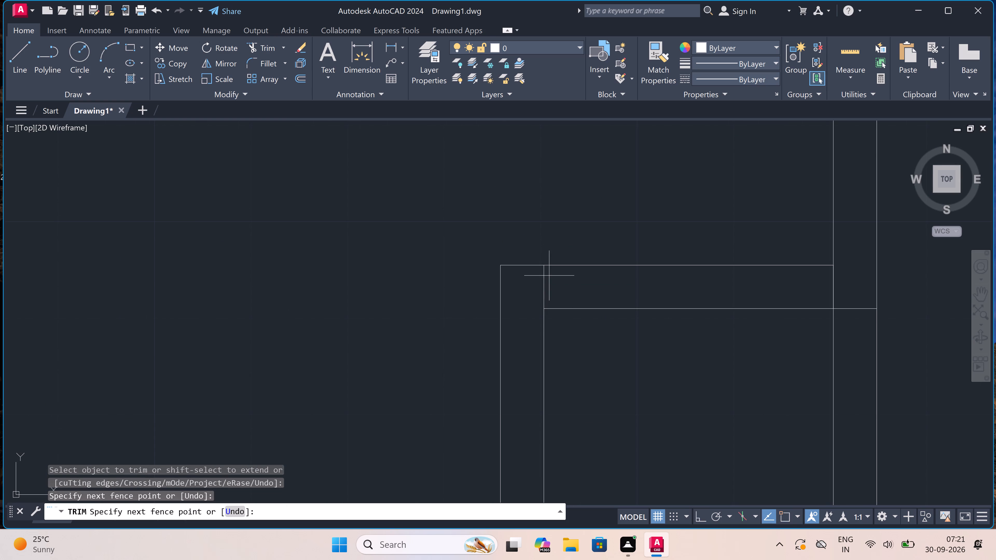
pyautogui.click(537, 281)
pyautogui.scroll(-2, 537, 279)
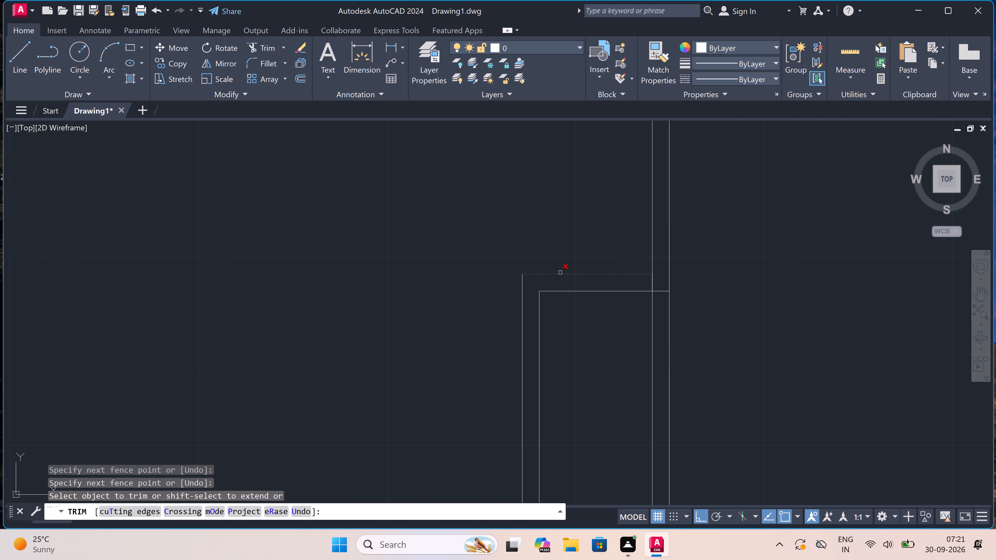
pyautogui.scroll(2, 654, 285)
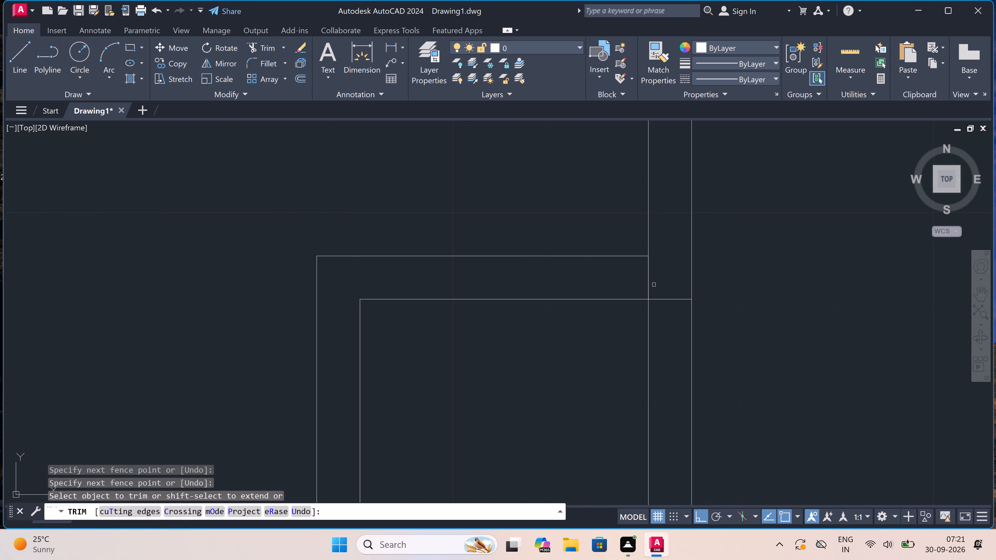
pyautogui.click(655, 283)
pyautogui.click(622, 282)
# Trim away both faces of the fourth vertical partition between the short jog wall and the long horizontal partition below.
pyautogui.scroll(-3, 549, 282)
pyautogui.scroll(-2, 543, 322)
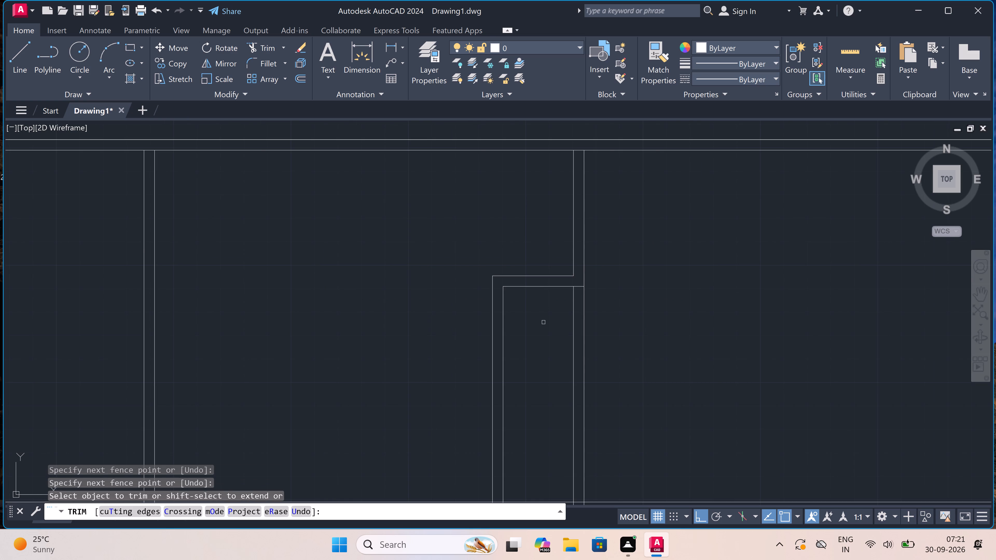
pyautogui.click(543, 322)
pyautogui.click(584, 316)
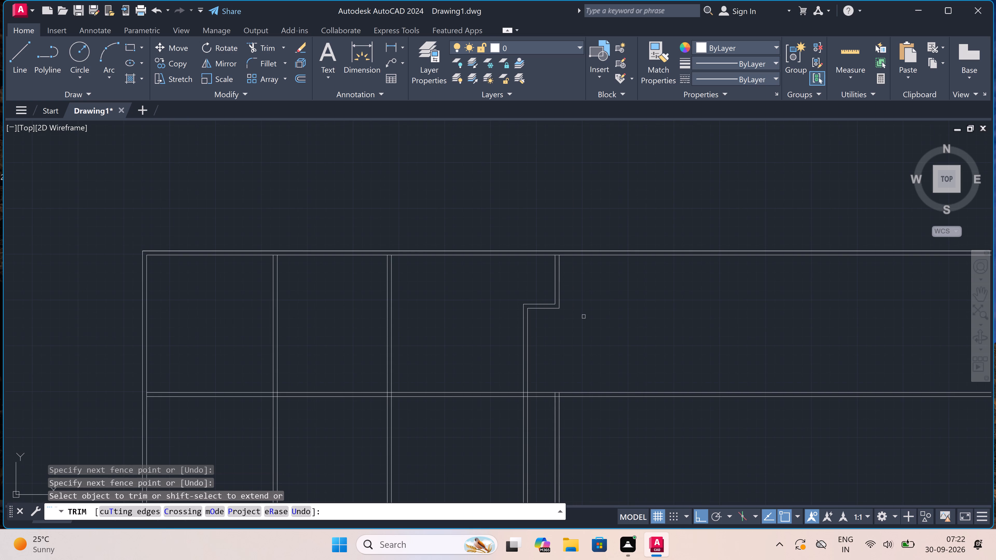
# Trim both lines of the long horizontal partition between the third and fourth vertical partitions to leave an opening.
pyautogui.scroll(4, 549, 392)
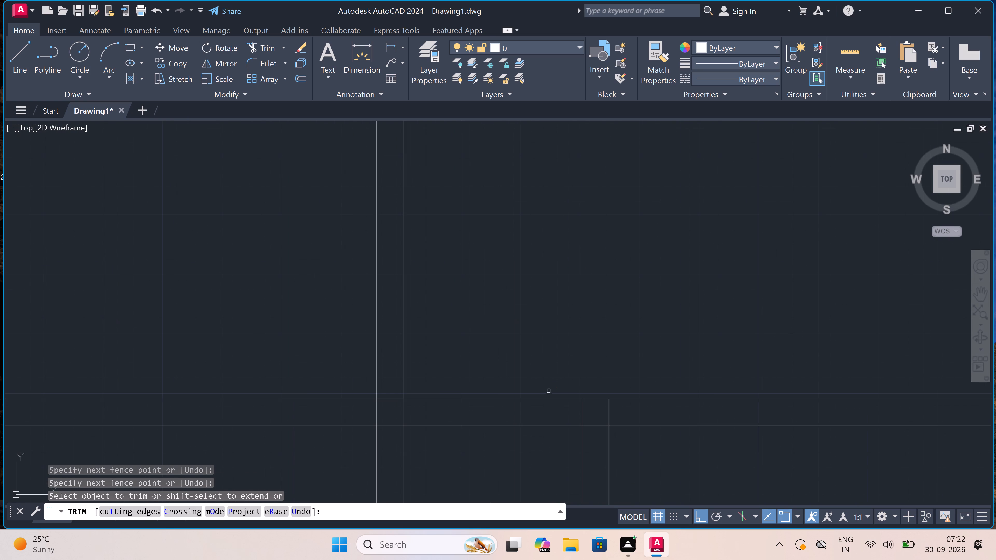
pyautogui.scroll(-4, 542, 367)
pyautogui.click(542, 366)
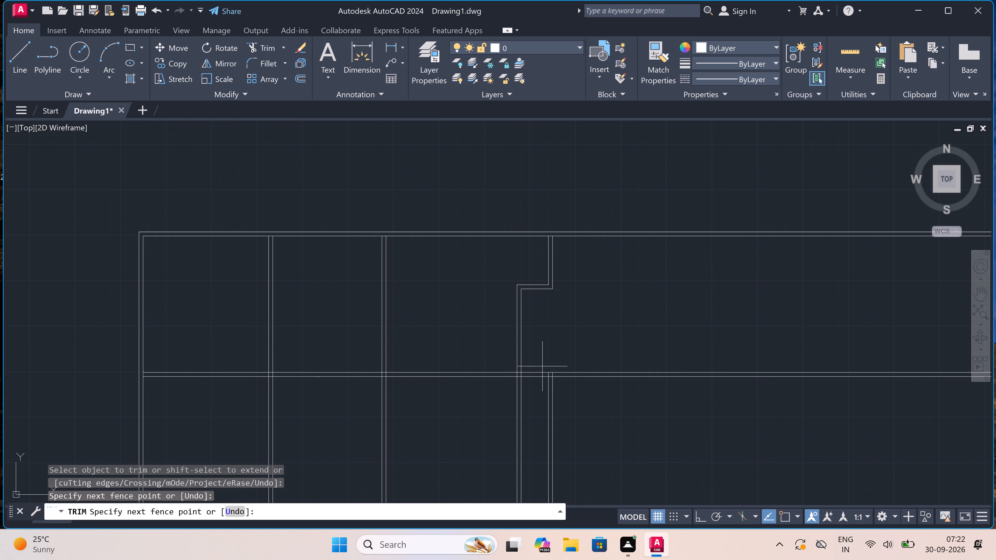
pyautogui.click(534, 445)
# Trim away the fourth vertical partition below the long horizontal partition and the horizontal partition's two lines to its right.
pyautogui.moveTo(540, 443); pyautogui.dragTo(544, 439)
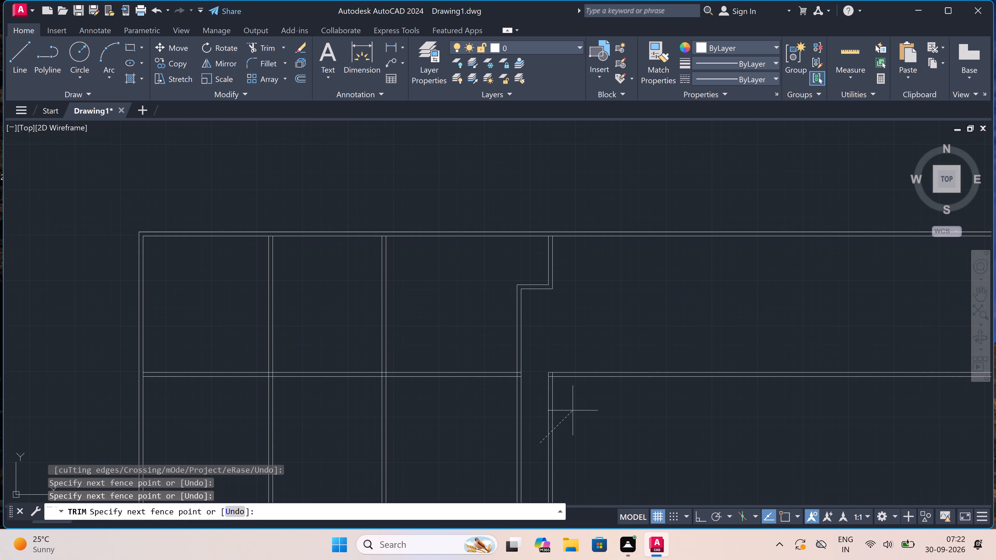
pyautogui.click(614, 367)
# Trim the two short vertical stubs left where the fourth partition crossed the long horizontal partition.
pyautogui.scroll(3, 550, 376)
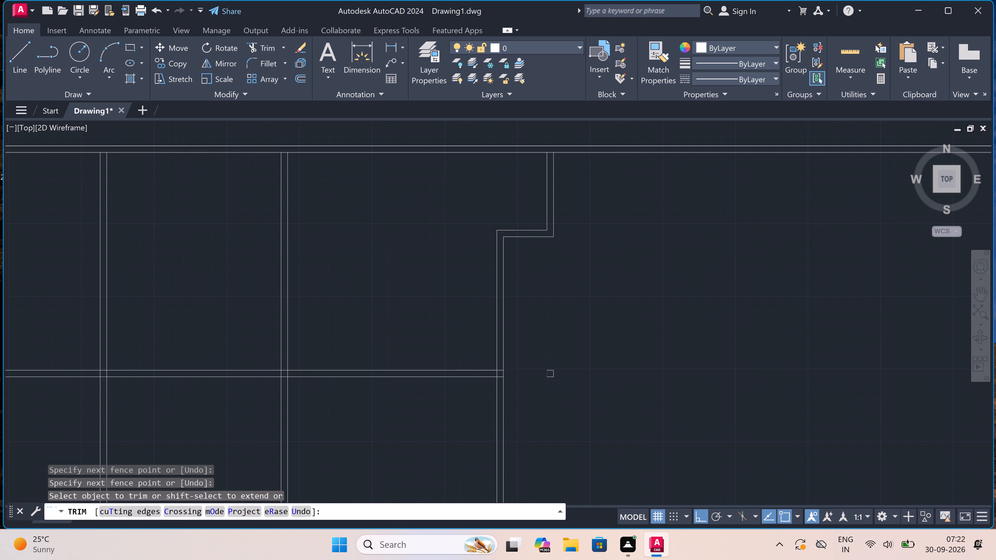
pyautogui.click(554, 346)
pyautogui.moveTo(544, 438); pyautogui.dragTo(544, 435)
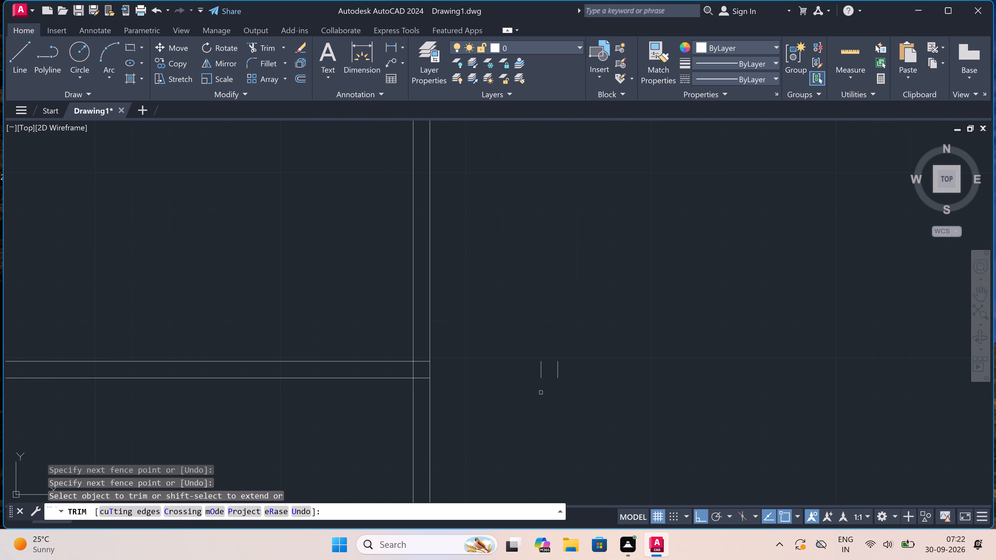
pyautogui.click(534, 373)
pyautogui.doubleClick(626, 360)
pyautogui.scroll(-2, 620, 360)
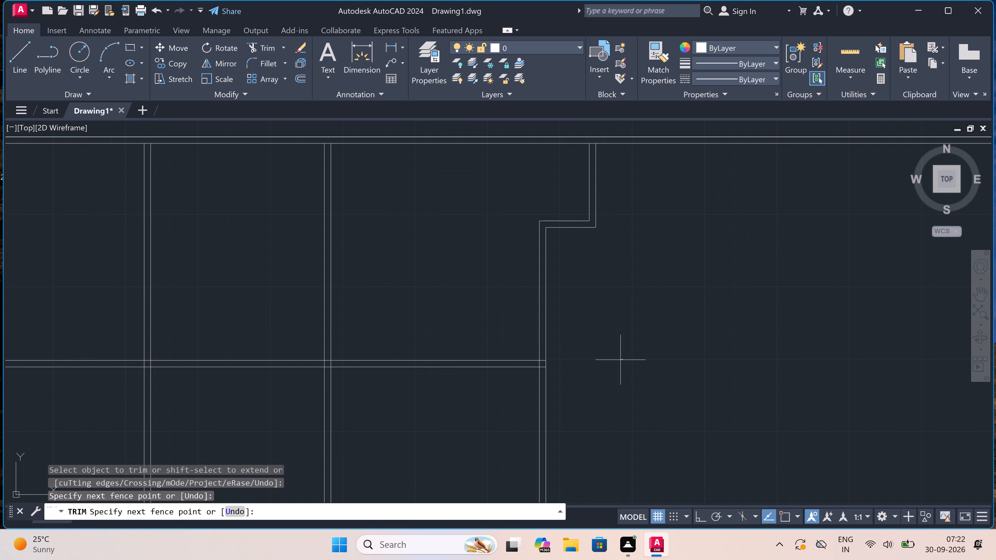
pyautogui.click(562, 358)
# Trim both line ends of the horizontal partition inside the third vertical partition, back to its left face.
pyautogui.scroll(4, 533, 364)
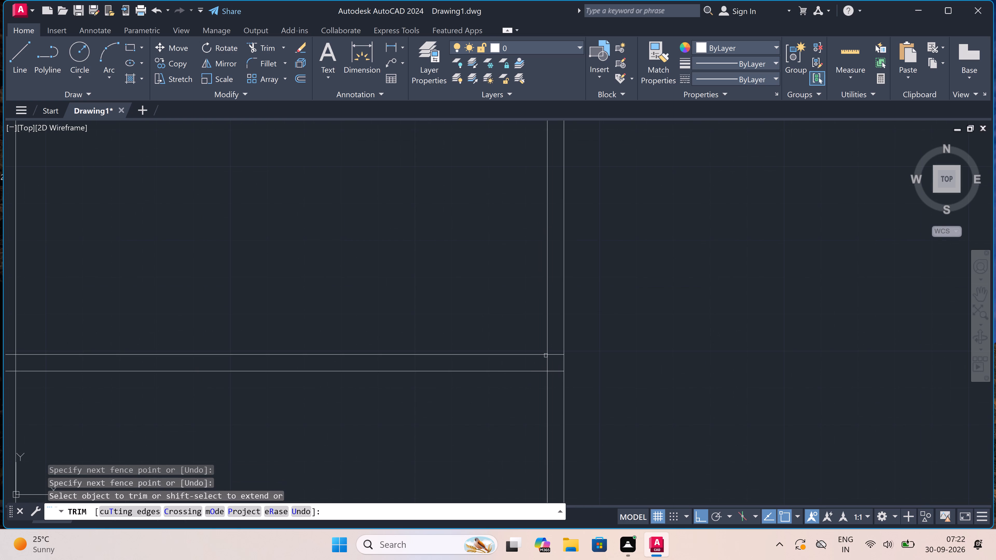
pyautogui.scroll(1, 547, 355)
pyautogui.click(575, 329)
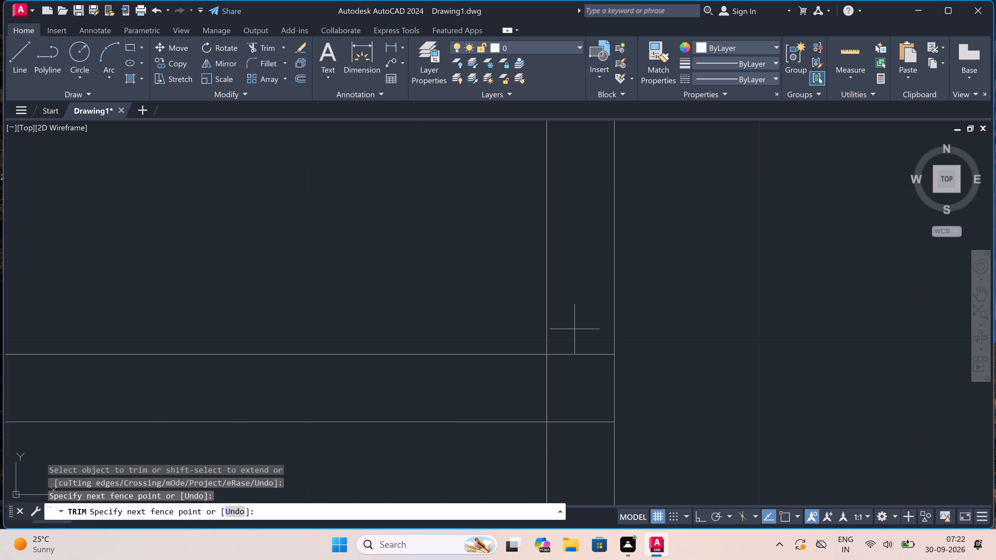
pyautogui.moveTo(572, 475); pyautogui.dragTo(572, 472)
# Trim both lines of the horizontal partition between the second and third vertical partitions.
pyautogui.scroll(-2, 585, 388)
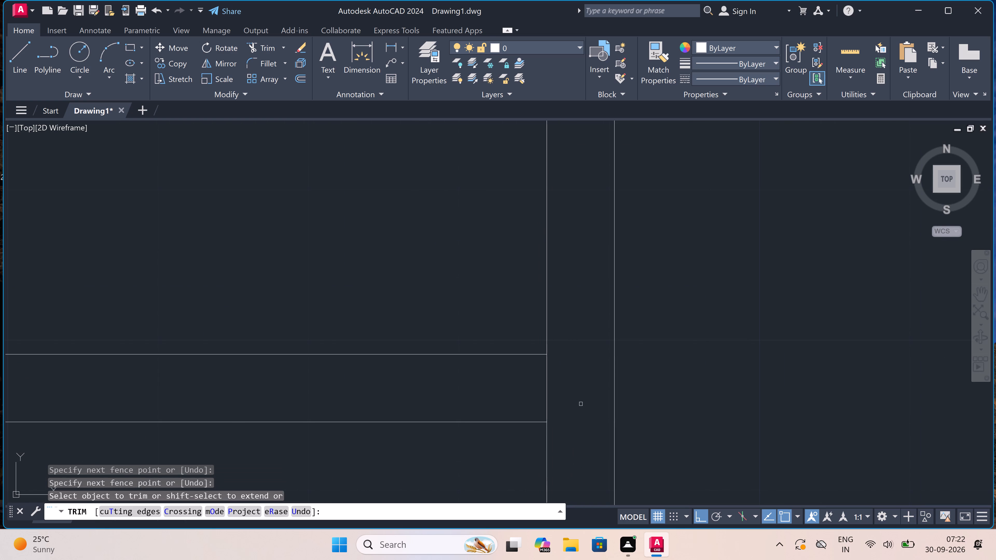
pyautogui.scroll(-4, 585, 388)
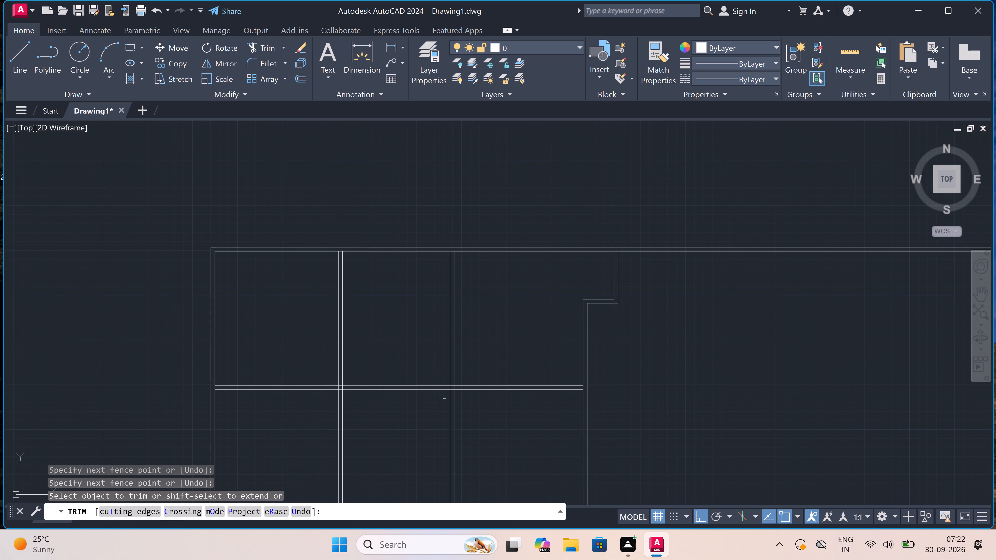
pyautogui.click(526, 368)
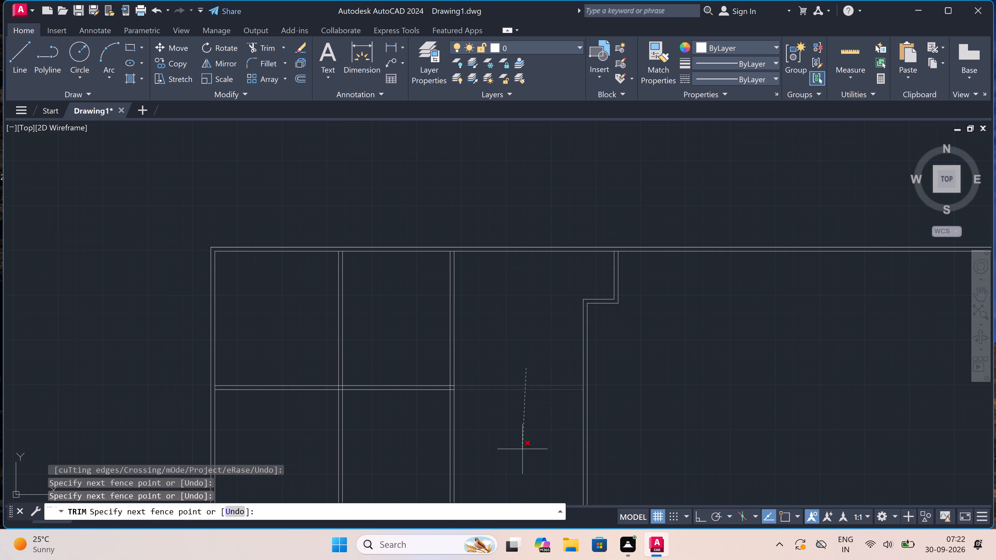
pyautogui.click(524, 448)
pyautogui.press('Escape')
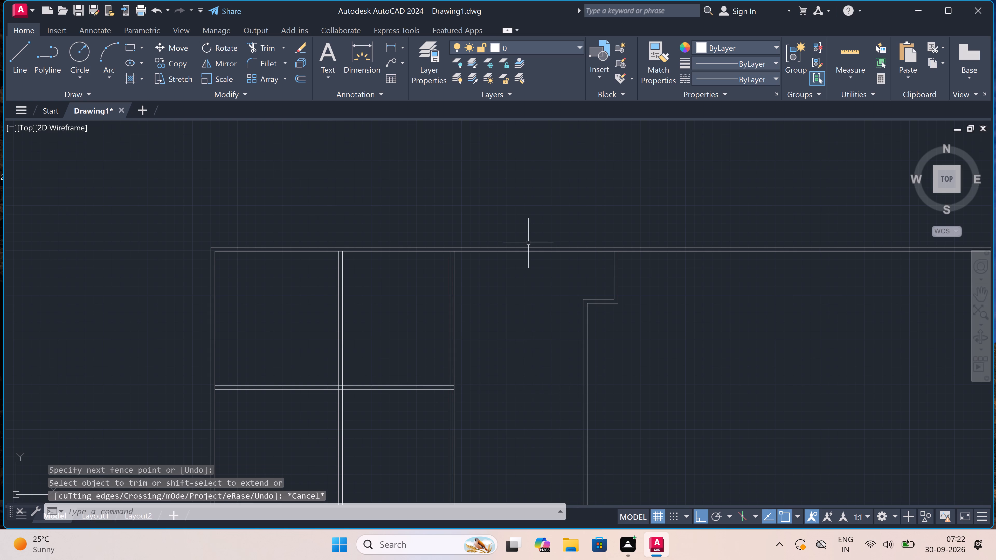
# Trim the top outer wall's inner line between the two faces of the second vertical partition.
pyautogui.press('space')
pyautogui.scroll(2, 451, 249)
pyautogui.click(451, 249)
pyautogui.click(454, 268)
# Trim both lines of the horizontal partition between the first and second vertical partitions.
pyautogui.scroll(-2, 455, 268)
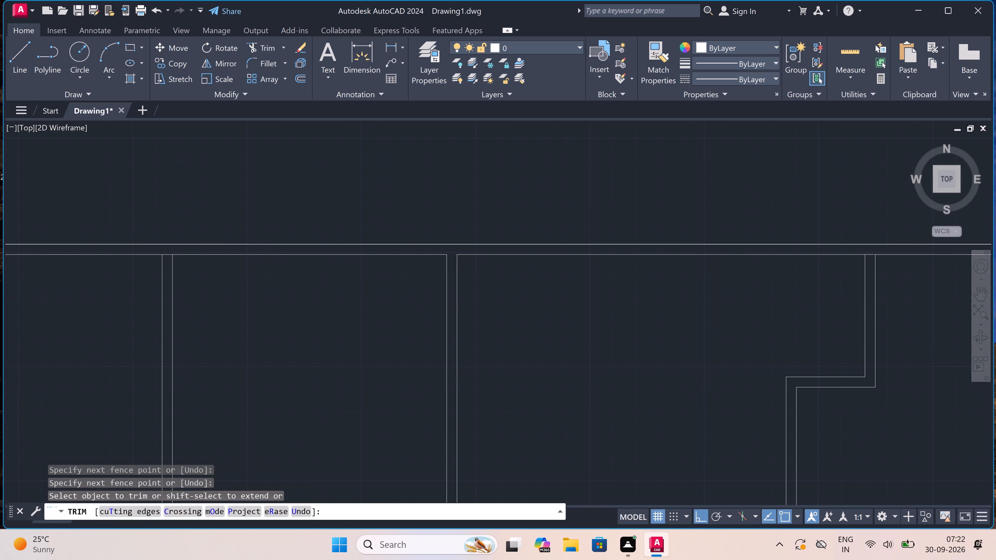
pyautogui.scroll(-1, 455, 268)
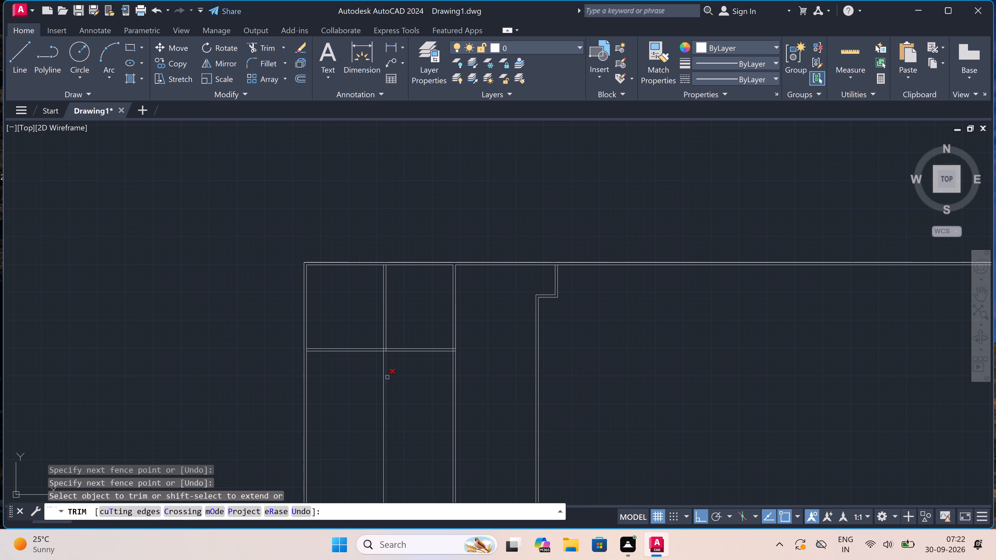
pyautogui.click(409, 367)
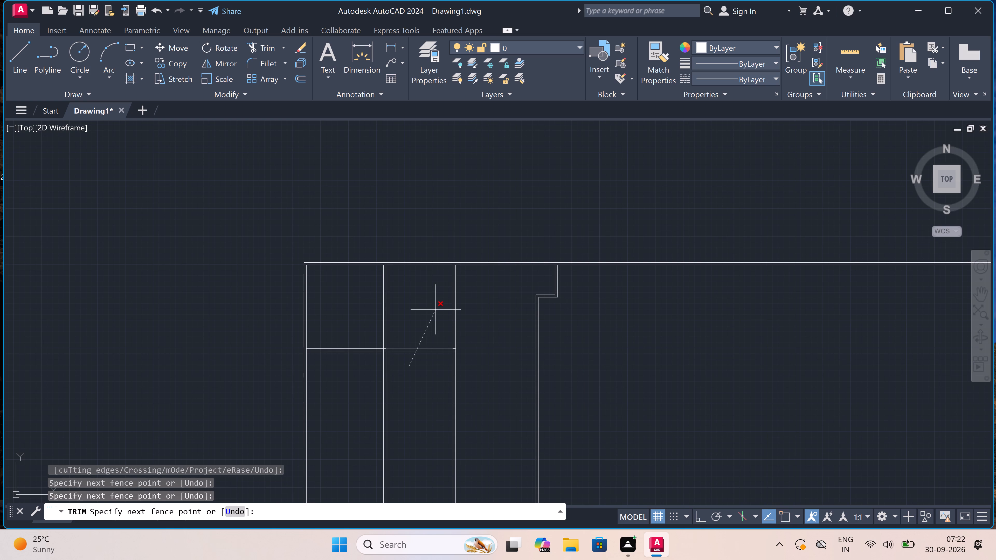
pyautogui.click(435, 310)
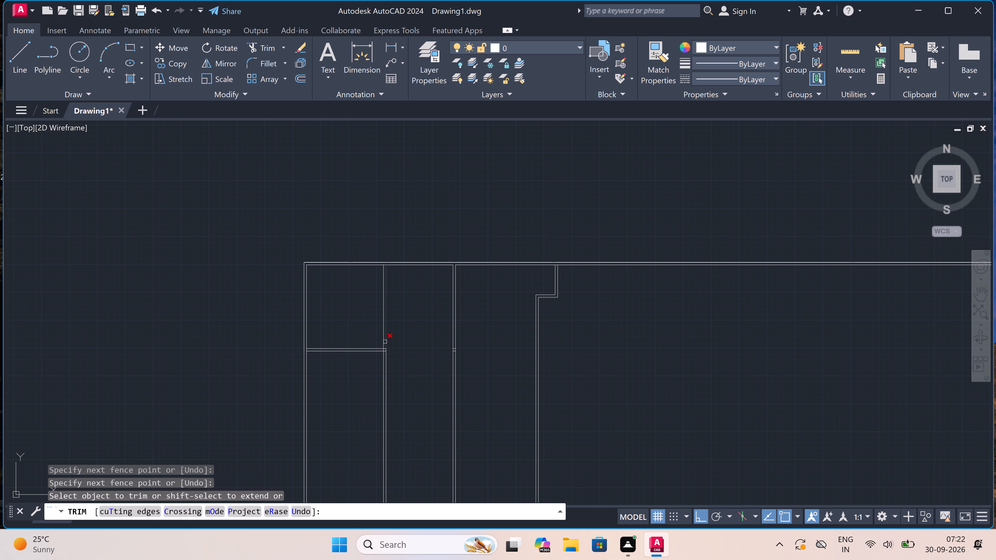
# Trim the first vertical partition's left face and the horizontal partition's upper line inside the junction of the two walls.
pyautogui.scroll(3, 385, 342)
pyautogui.scroll(3, 378, 377)
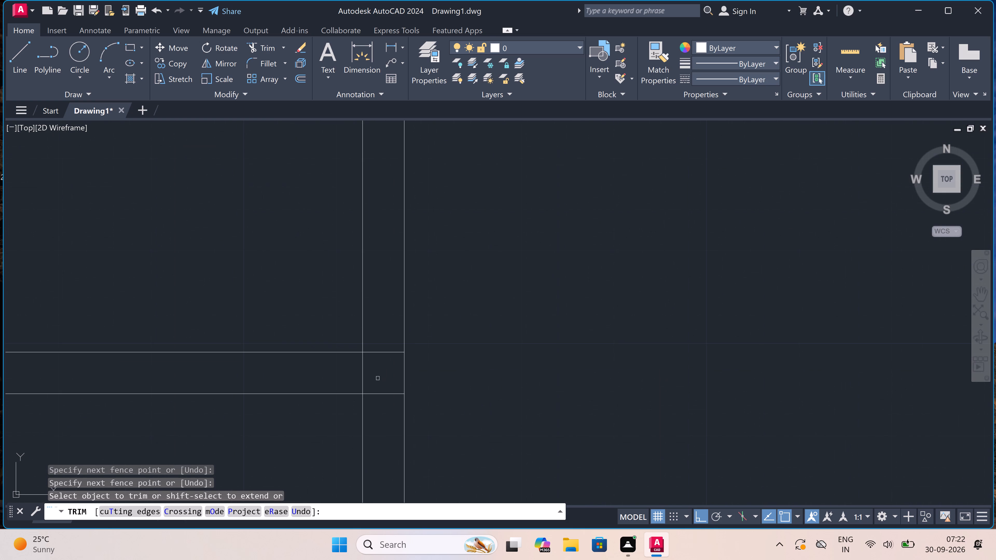
pyautogui.click(354, 377)
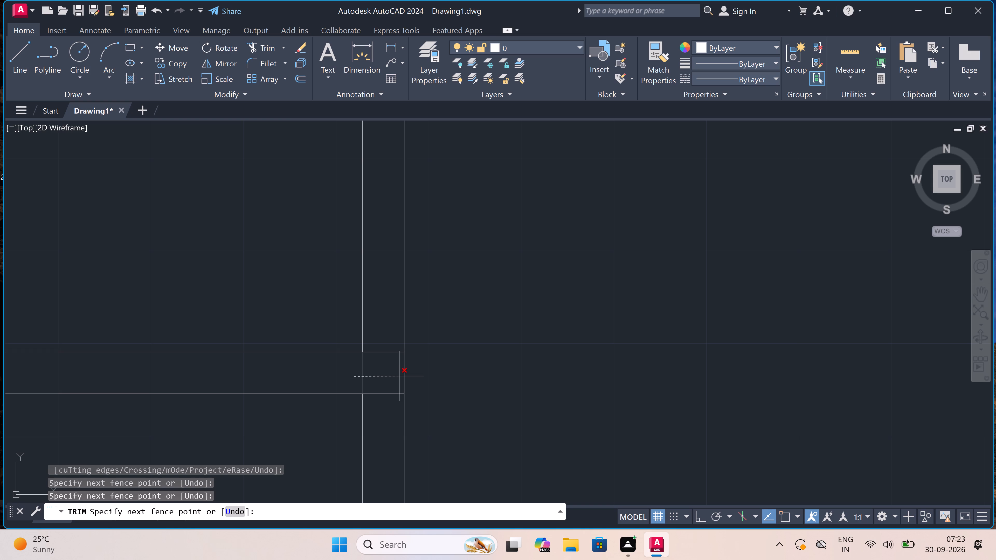
pyautogui.click(399, 376)
pyautogui.click(393, 376)
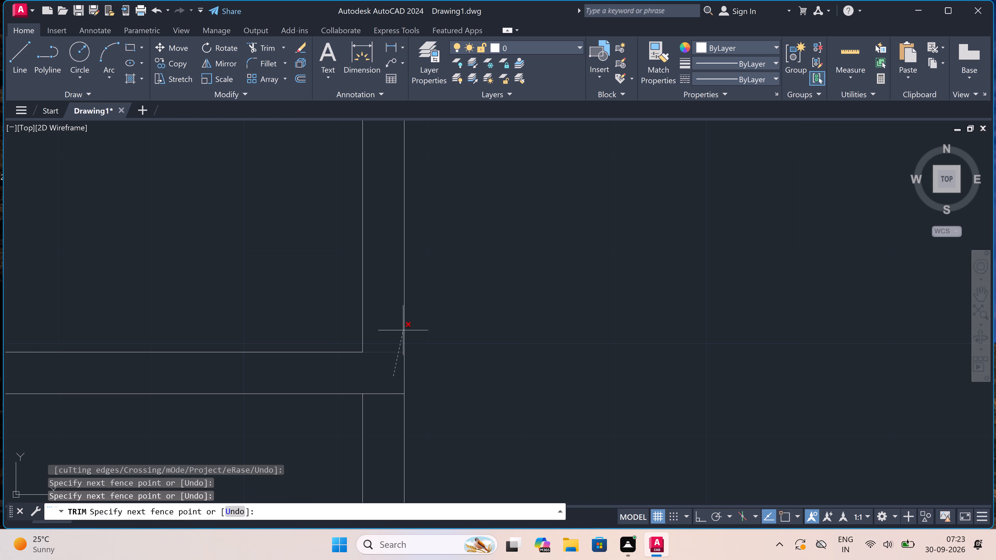
pyautogui.click(403, 330)
# Trim the top outer wall's inner line between the two faces of the first vertical partition.
pyautogui.scroll(-4, 403, 330)
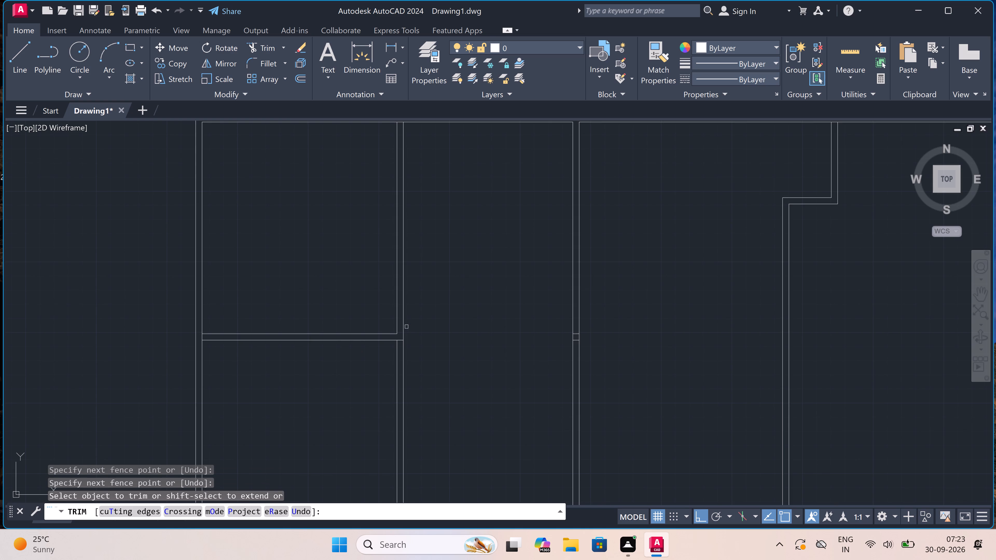
pyautogui.scroll(-2, 410, 322)
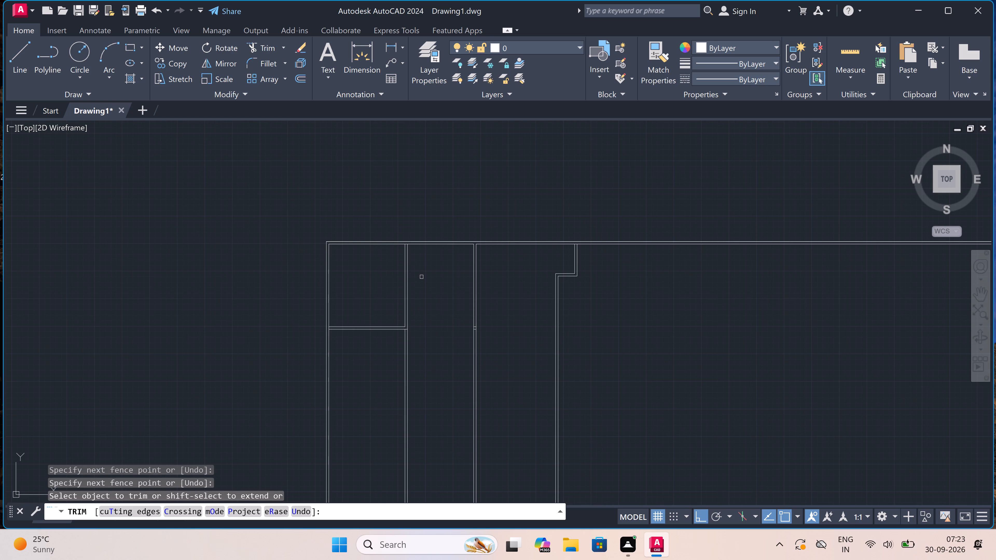
pyautogui.scroll(3, 410, 237)
pyautogui.scroll(1, 365, 283)
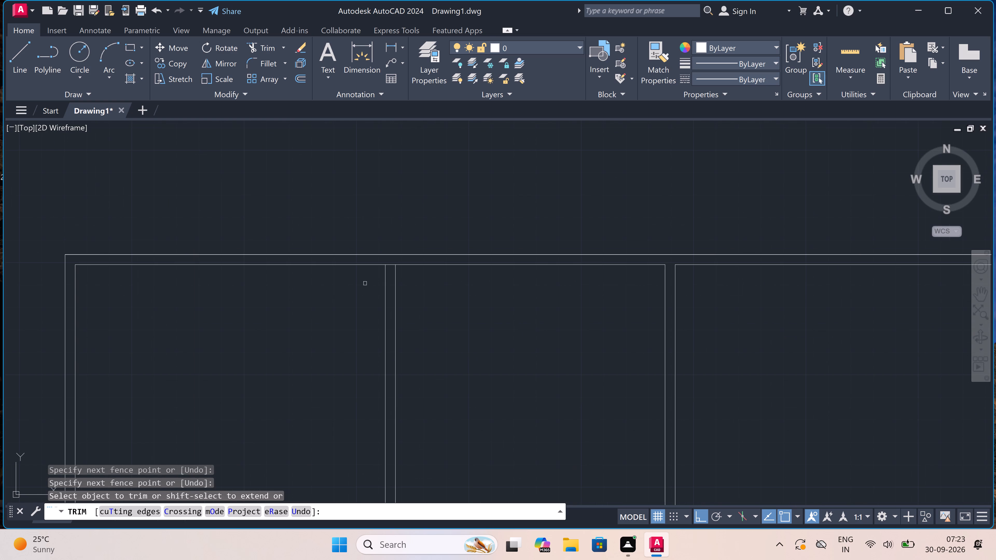
pyautogui.scroll(1, 424, 241)
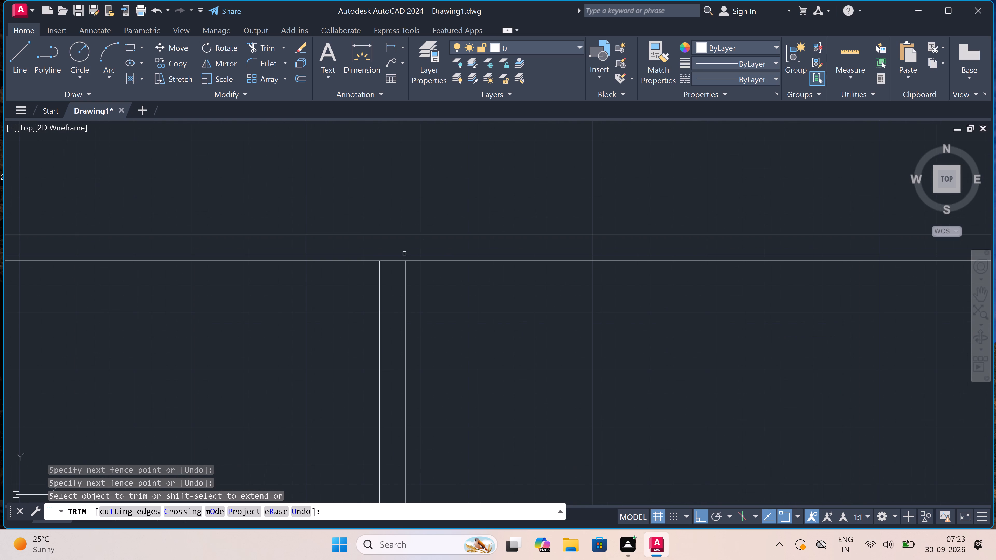
pyautogui.click(388, 261)
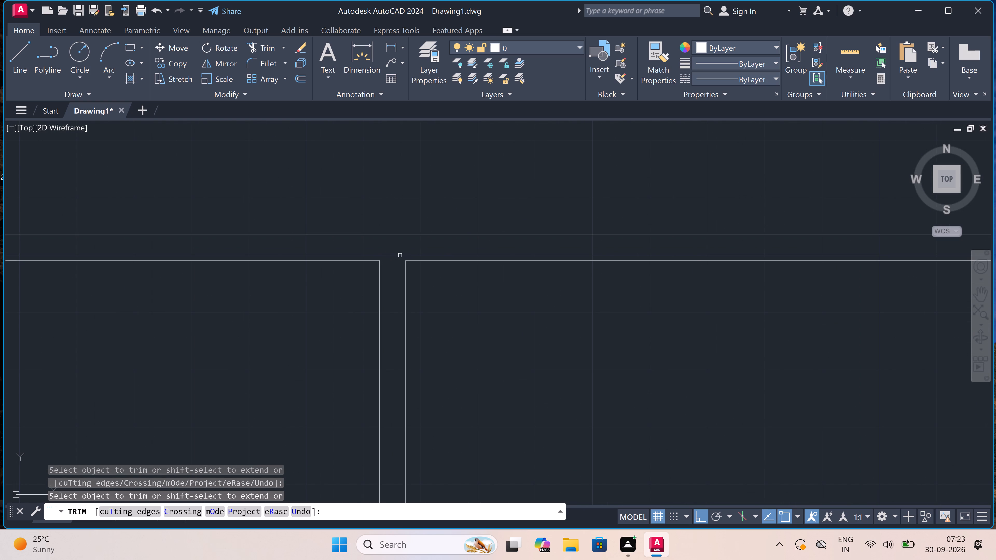
# Trim the left outer wall's inner line between the two lines of the horizontal partition.
pyautogui.scroll(-5, 406, 255)
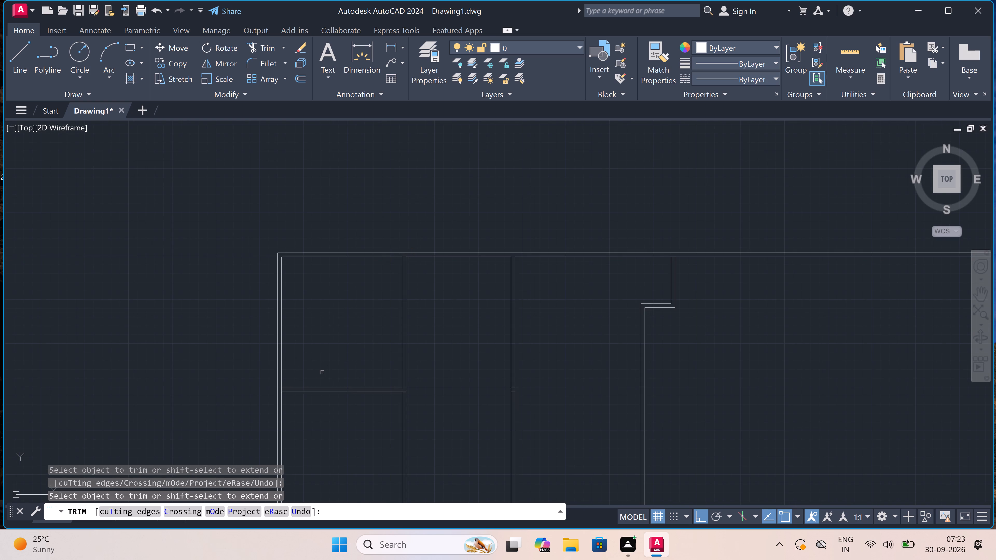
pyautogui.scroll(4, 296, 390)
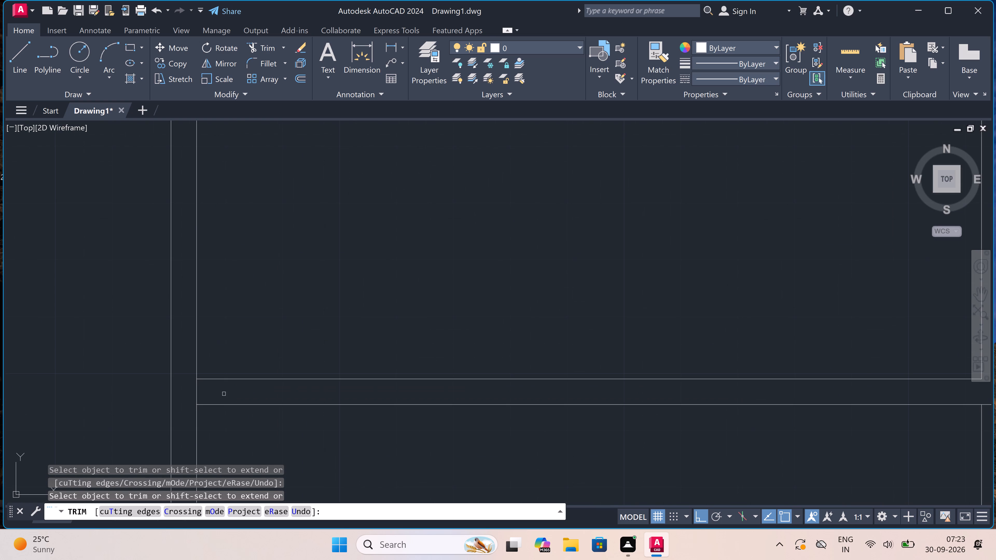
pyautogui.scroll(2, 192, 400)
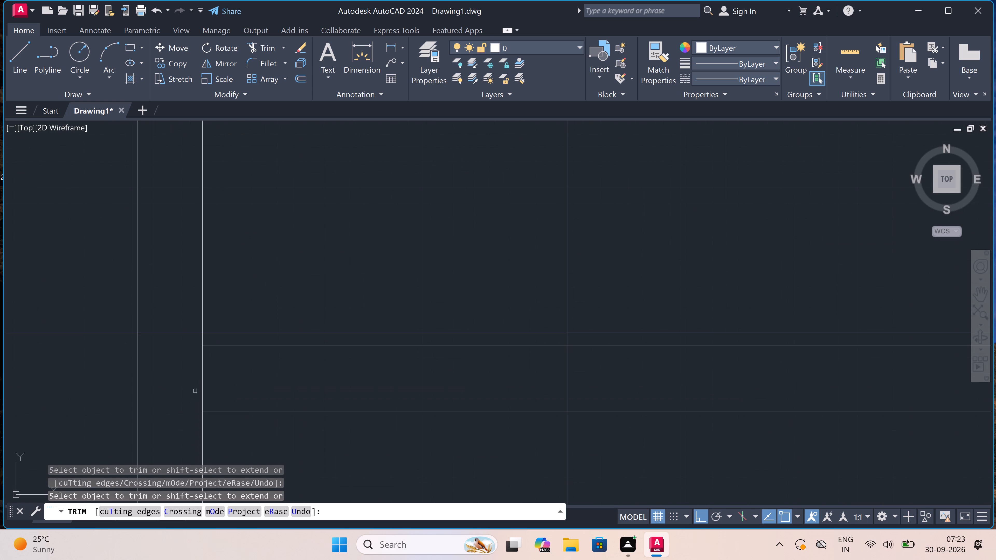
pyautogui.click(202, 382)
# Trim the two leftover horizontal segments inside the second vertical partition and end the trimming.
pyautogui.scroll(-4, 226, 370)
pyautogui.scroll(-2, 246, 359)
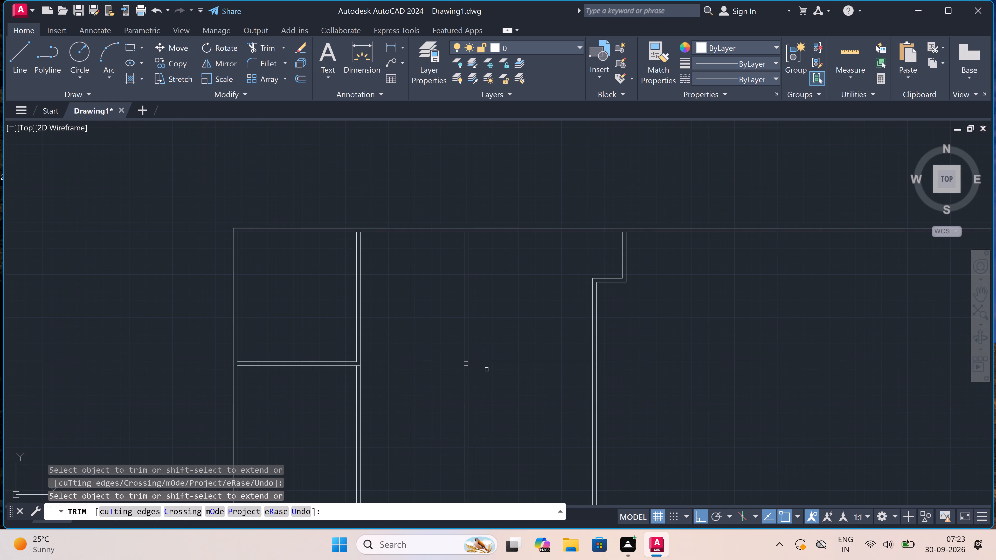
pyautogui.scroll(2, 466, 375)
pyautogui.scroll(3, 462, 351)
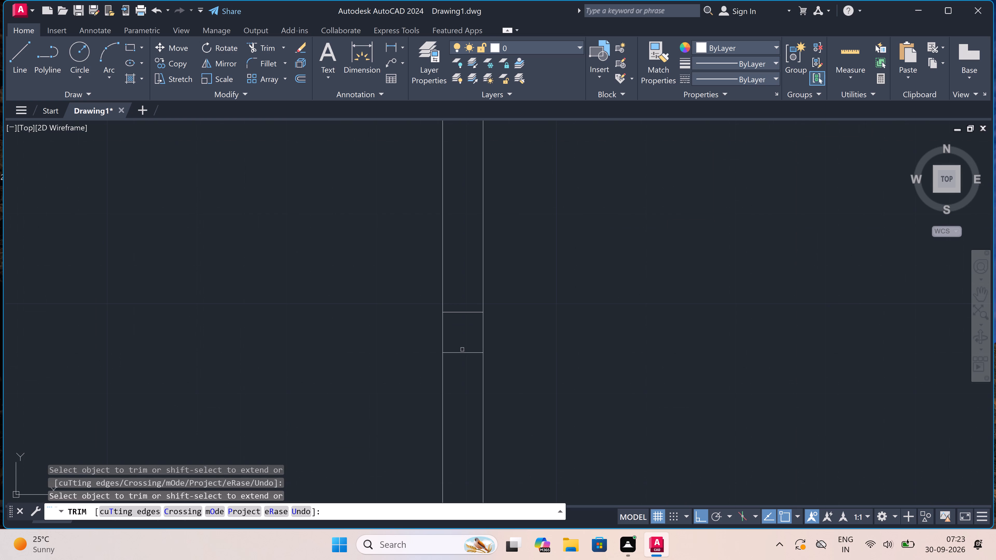
pyautogui.click(475, 296)
pyautogui.click(452, 400)
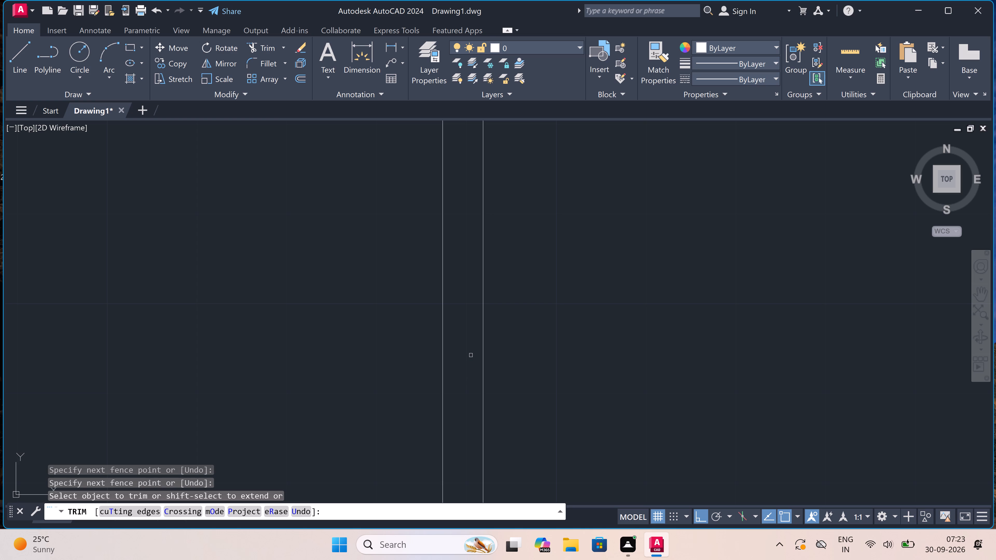
pyautogui.press('Escape')
# Offset the top outer wall's inner line 10'6" downward in the room east of the second vertical partition.
pyautogui.scroll(-4, 452, 341)
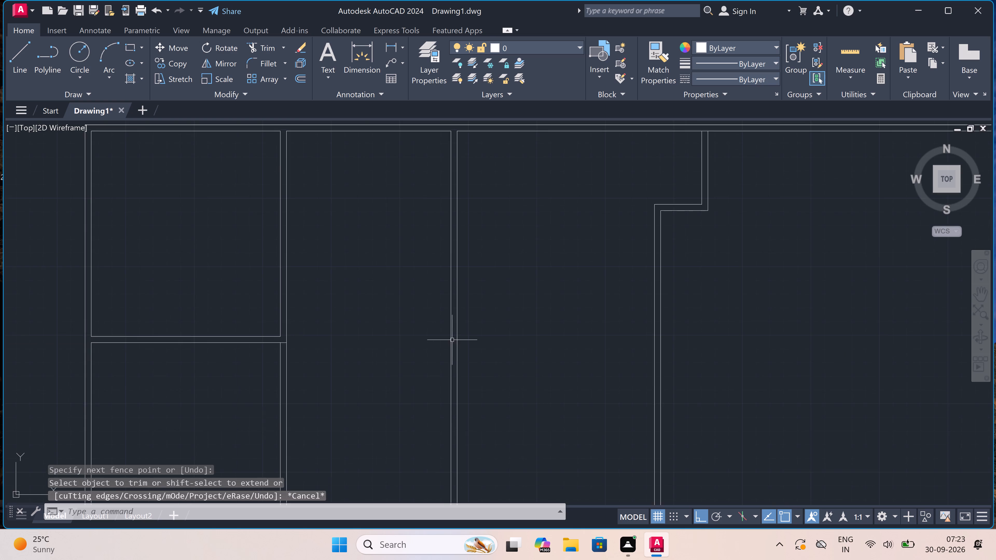
pyautogui.scroll(-1, 452, 340)
pyautogui.scroll(2, 359, 247)
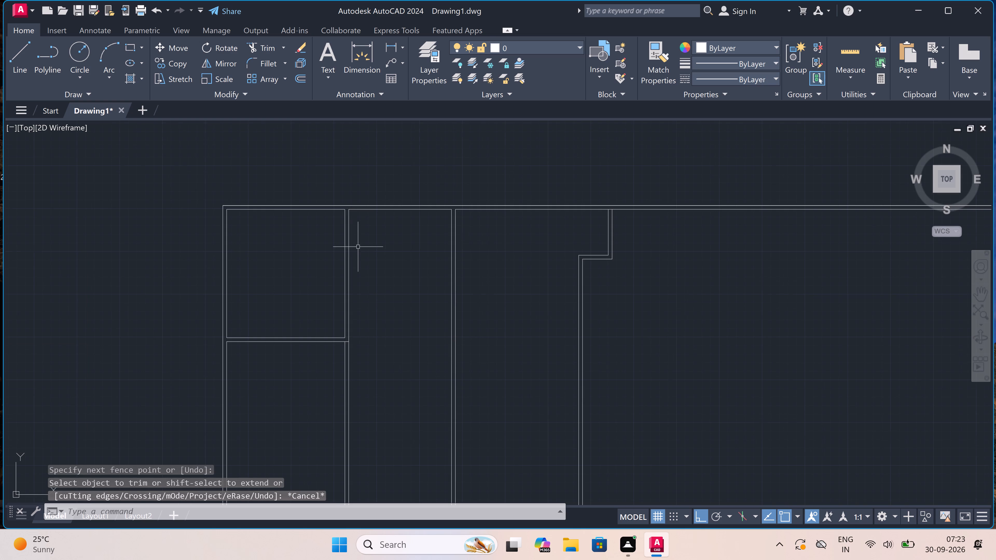
pyautogui.scroll(-3, 360, 246)
pyautogui.scroll(2, 505, 255)
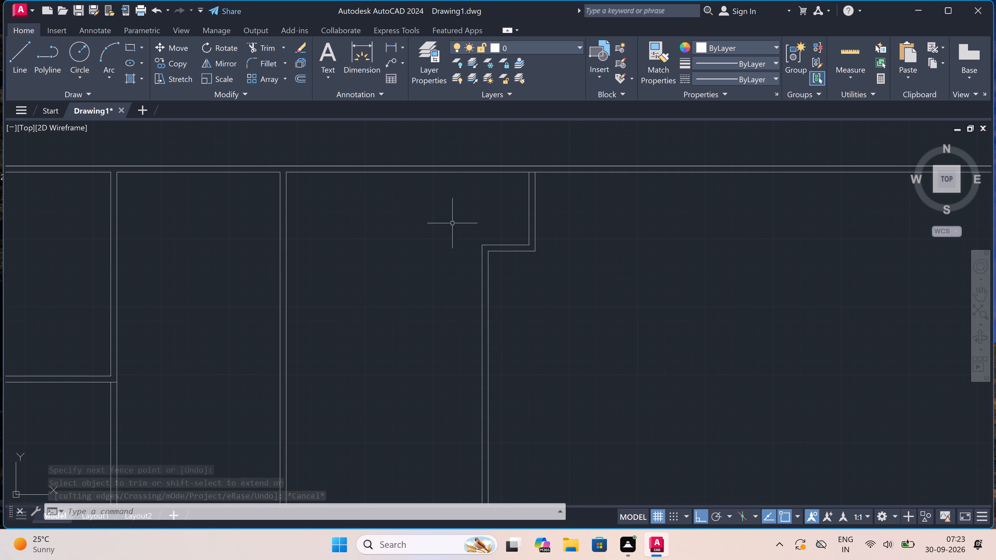
pyautogui.write('o')
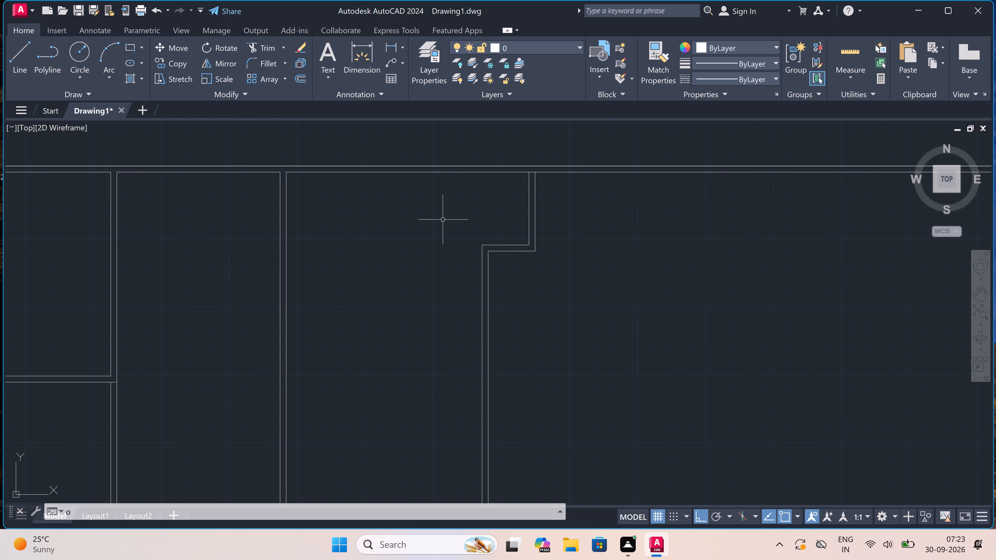
pyautogui.press('space')
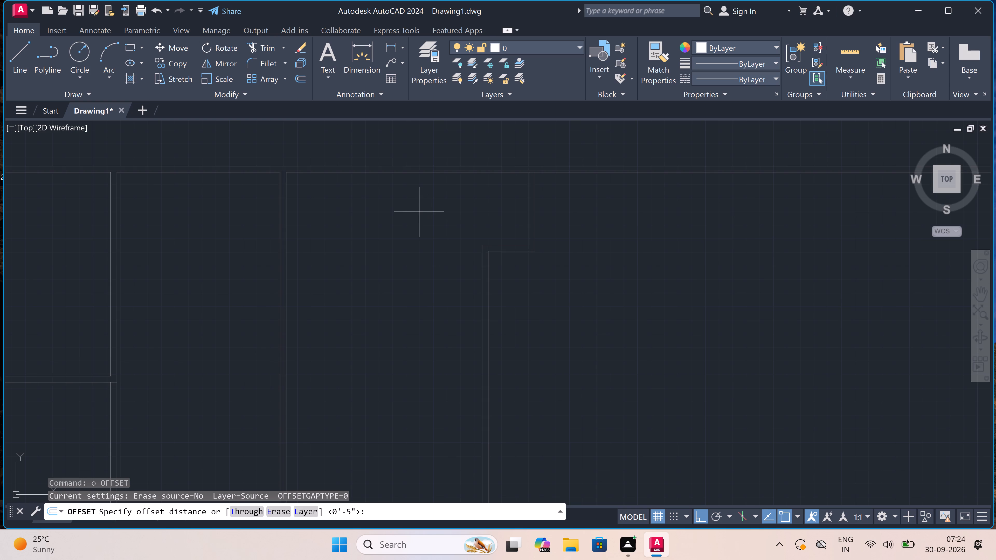
pyautogui.click(403, 172)
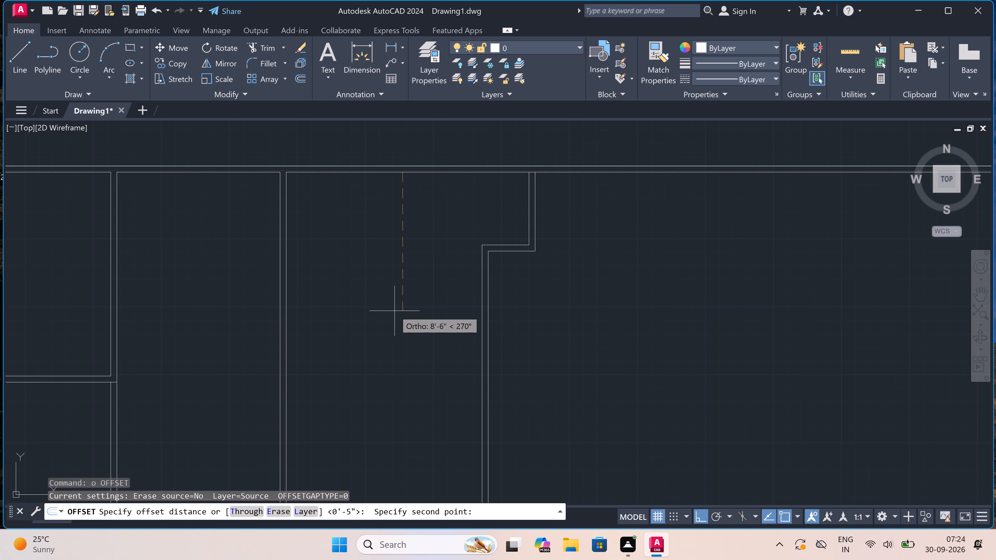
pyautogui.write('10\'6"')
pyautogui.press('space')
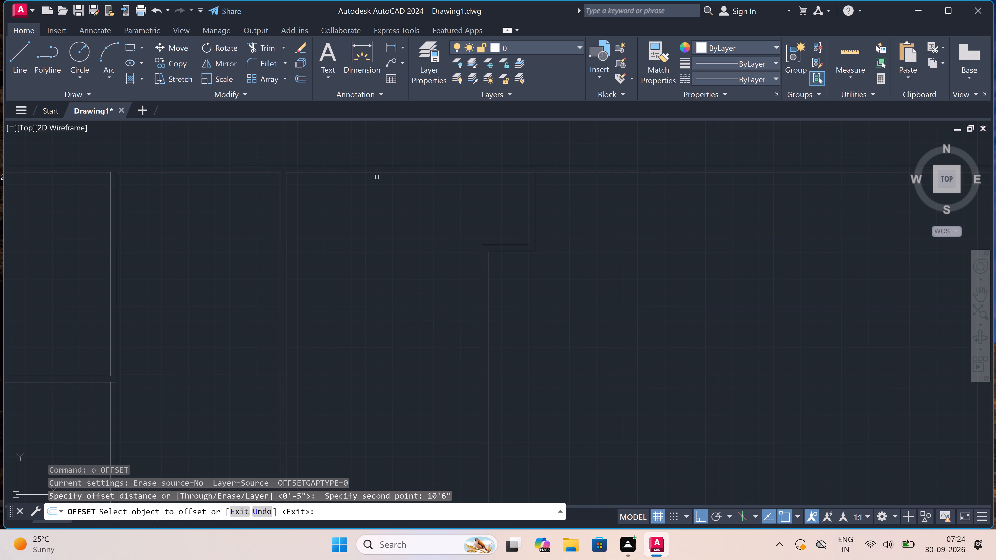
pyautogui.moveTo(379, 172); pyautogui.dragTo(378, 180)
pyautogui.click(372, 269)
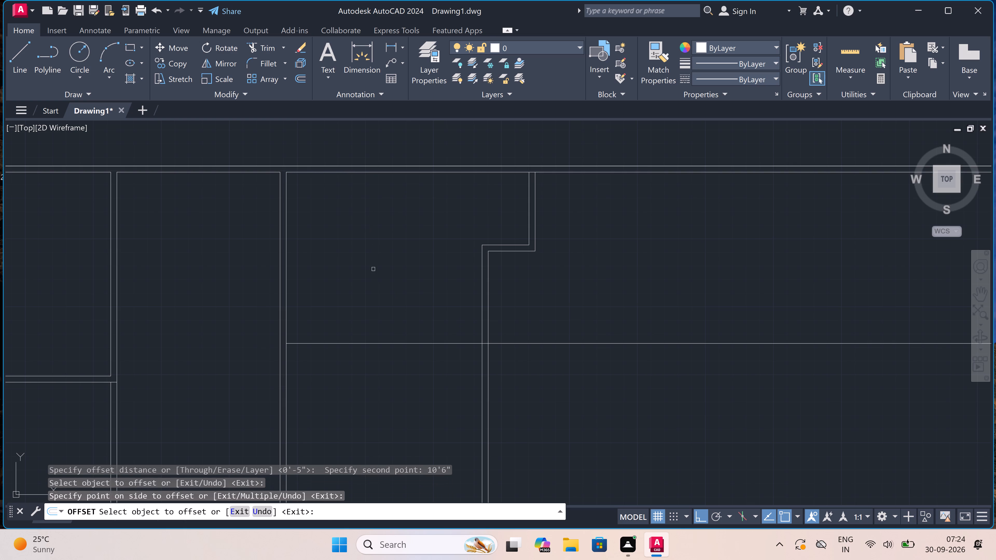
pyautogui.press('Escape')
# Offset the new horizontal line 4.5" downward to form the second face of the partition.
pyautogui.press('space')
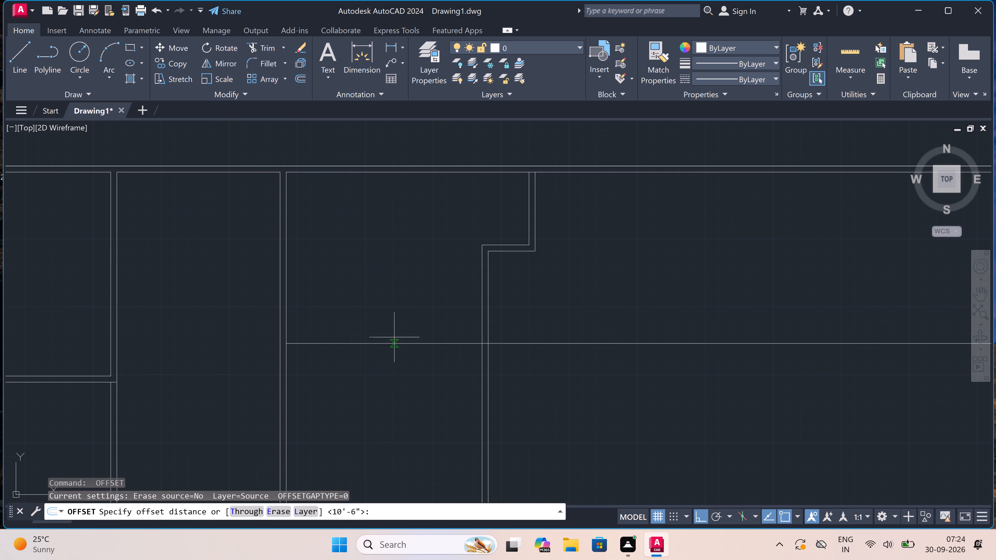
pyautogui.click(390, 344)
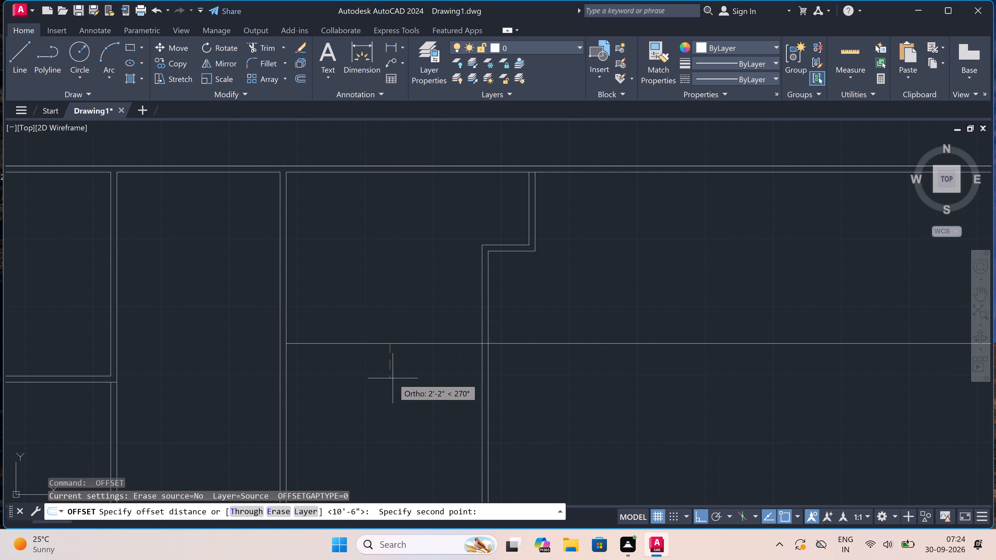
pyautogui.write('4.5"')
pyautogui.press('space')
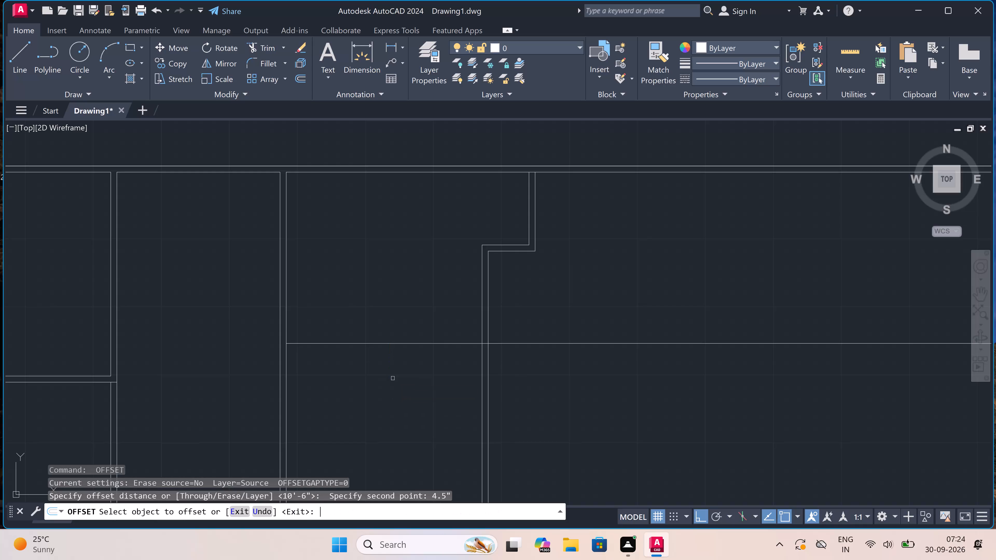
pyautogui.moveTo(395, 342); pyautogui.dragTo(395, 347)
pyautogui.click(389, 379)
pyautogui.press('Escape')
# Trim both lines of the new horizontal partition where they run past the stepped east wall.
pyautogui.write('tr')
pyautogui.press('space')
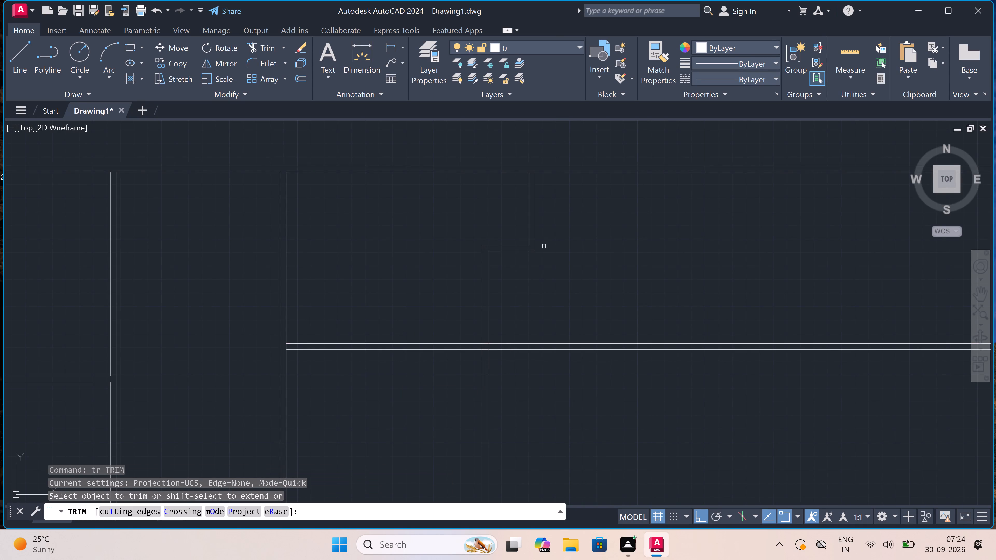
pyautogui.click(540, 339)
pyautogui.click(535, 380)
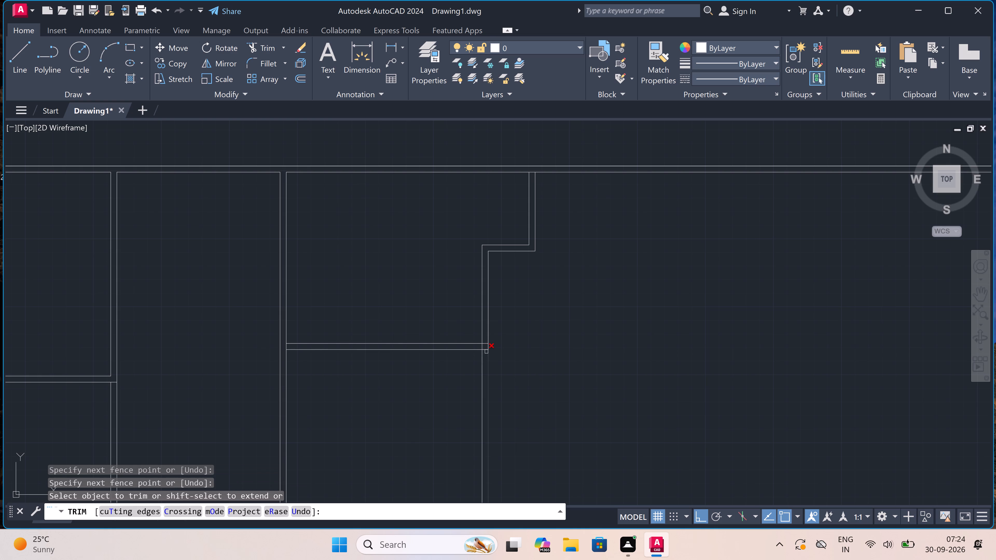
# Trim the east wall's inner line and both partition line ends inside their junction, and end the trimming.
pyautogui.scroll(3, 487, 352)
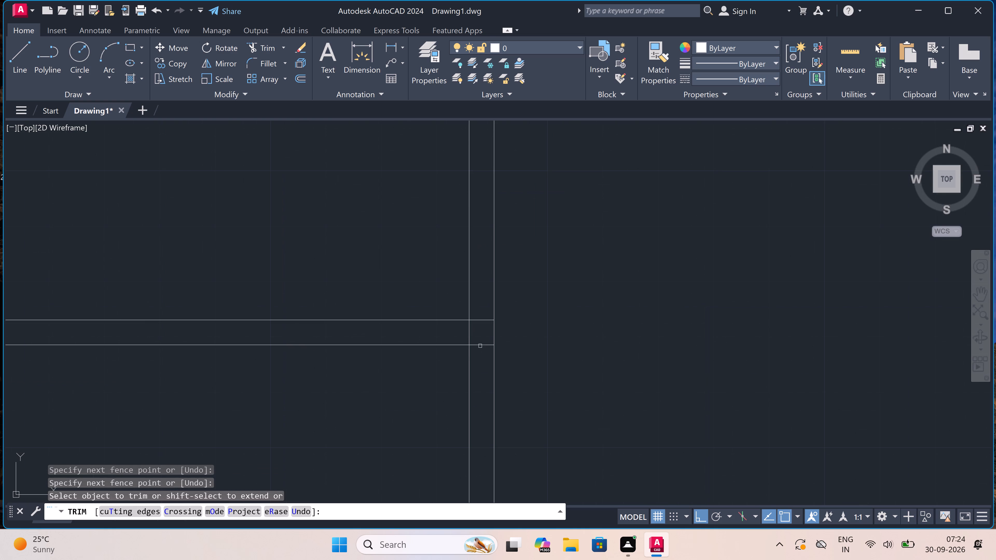
pyautogui.click(472, 333)
pyautogui.click(467, 334)
pyautogui.scroll(2, 476, 329)
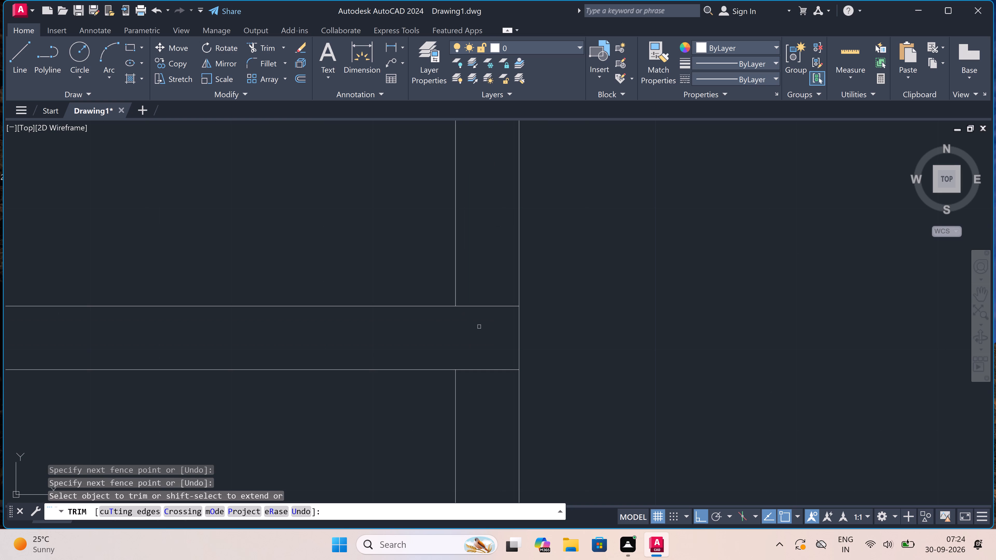
pyautogui.click(479, 327)
pyautogui.click(491, 265)
pyautogui.click(481, 343)
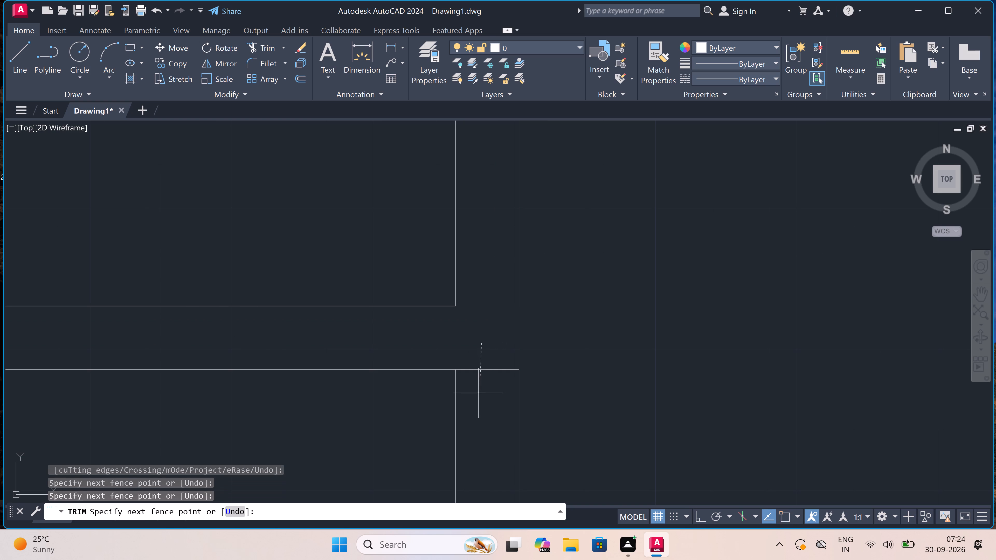
pyautogui.click(478, 396)
pyautogui.scroll(-6, 488, 376)
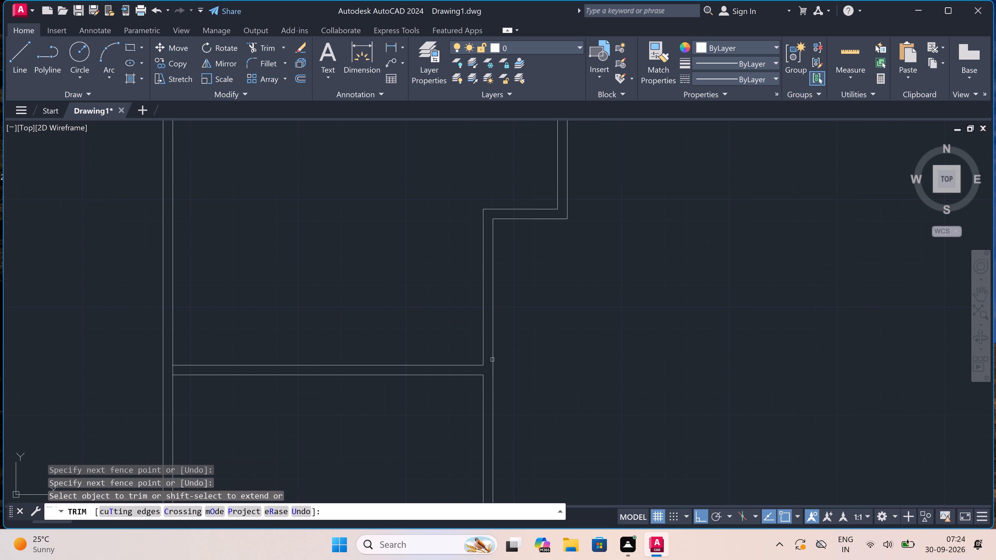
pyautogui.scroll(-1, 492, 360)
pyautogui.press('Escape')
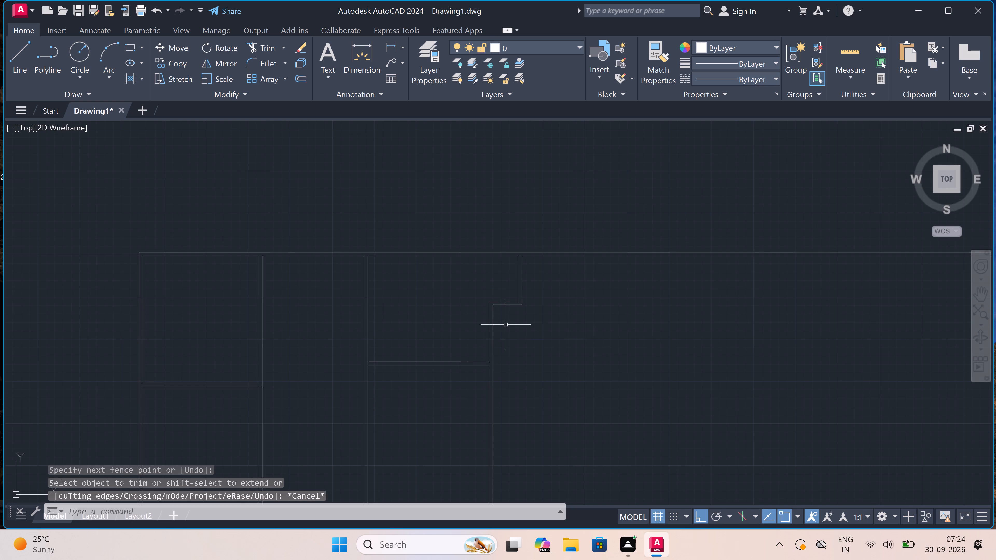
# Extend the outer line of the short upper east wall to the top outer wall's outer line.
pyautogui.press('e')
pyautogui.press('x')
pyautogui.press('space')
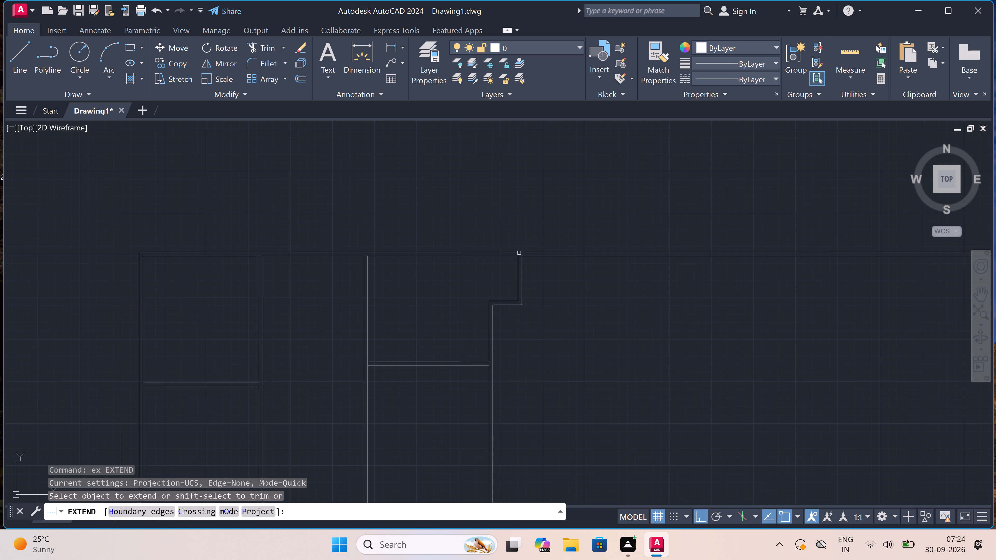
pyautogui.scroll(2, 519, 253)
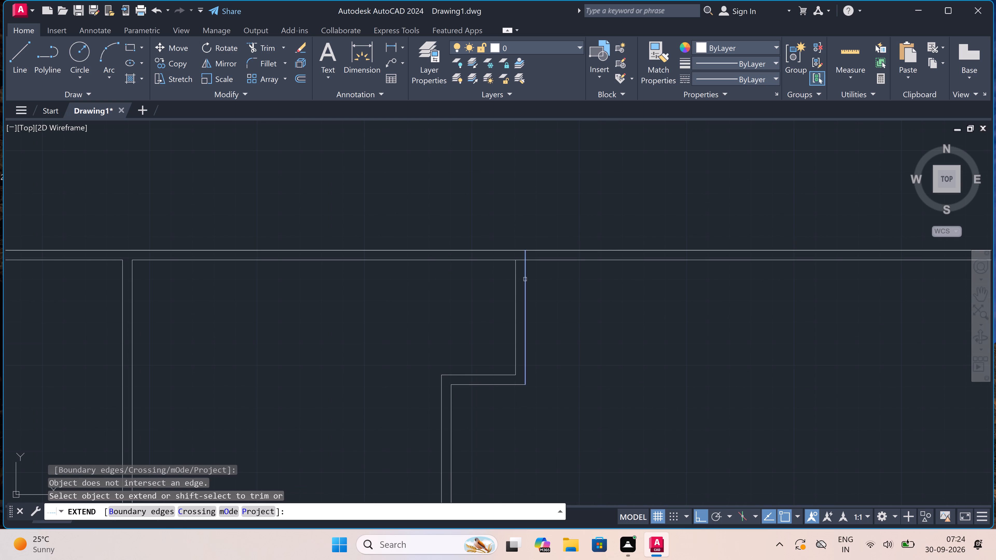
pyautogui.click(525, 279)
pyautogui.press('Escape')
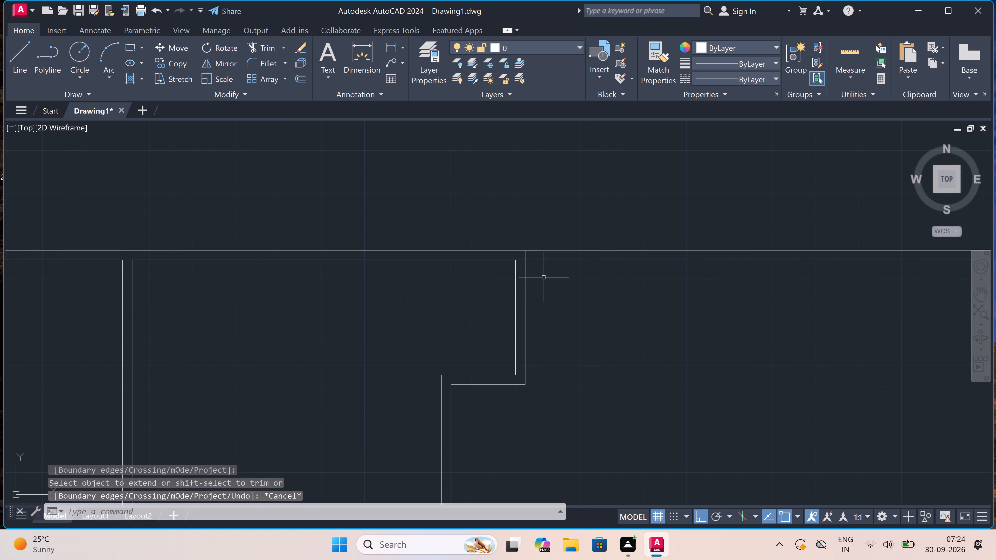
# Trim both lines of the top outer wall where they run east beyond the upper corner.
pyautogui.press('t')
pyautogui.press('r')
pyautogui.press('space')
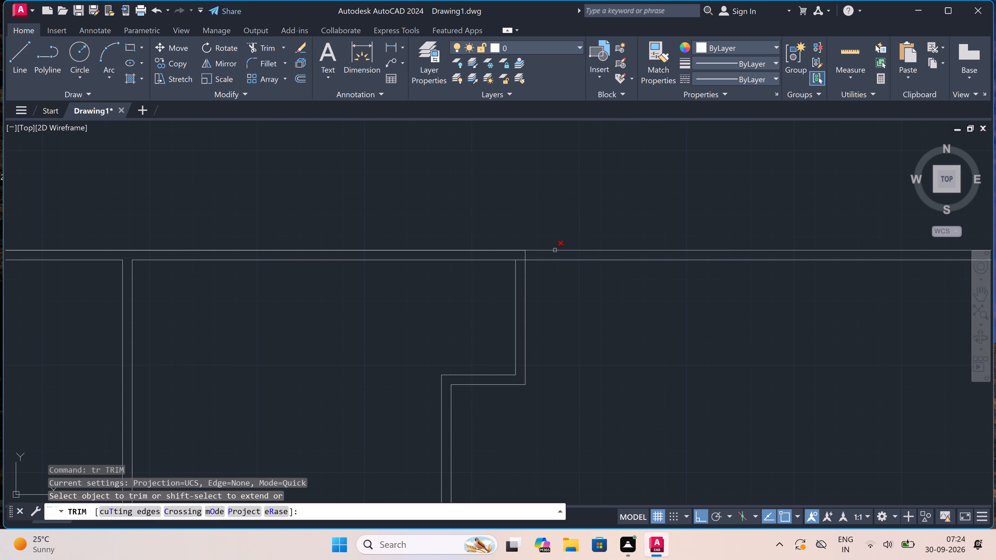
pyautogui.click(557, 246)
pyautogui.click(554, 282)
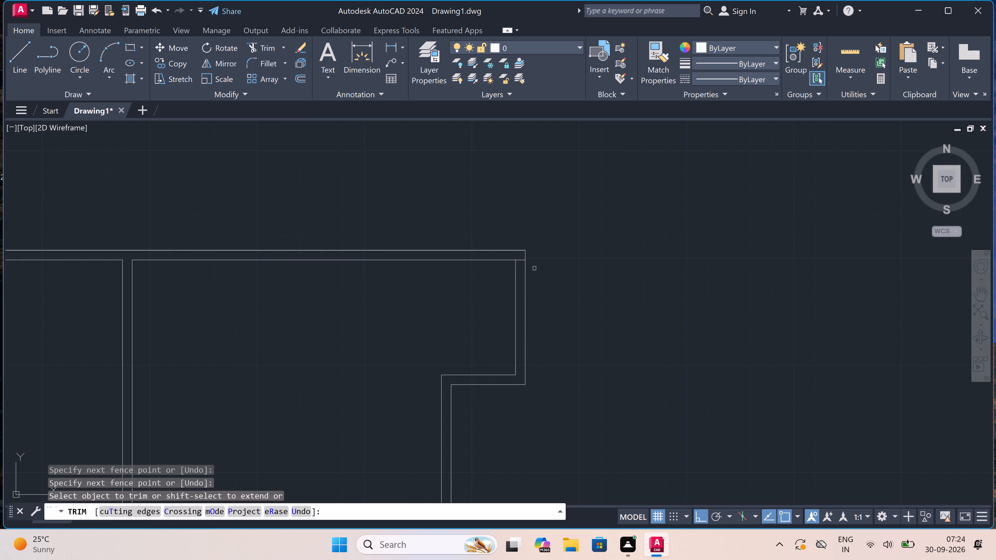
# Trim the leftover piece of the top wall's inner line inside the upper east corner and end the trimming.
pyautogui.scroll(3, 532, 263)
pyautogui.click(491, 241)
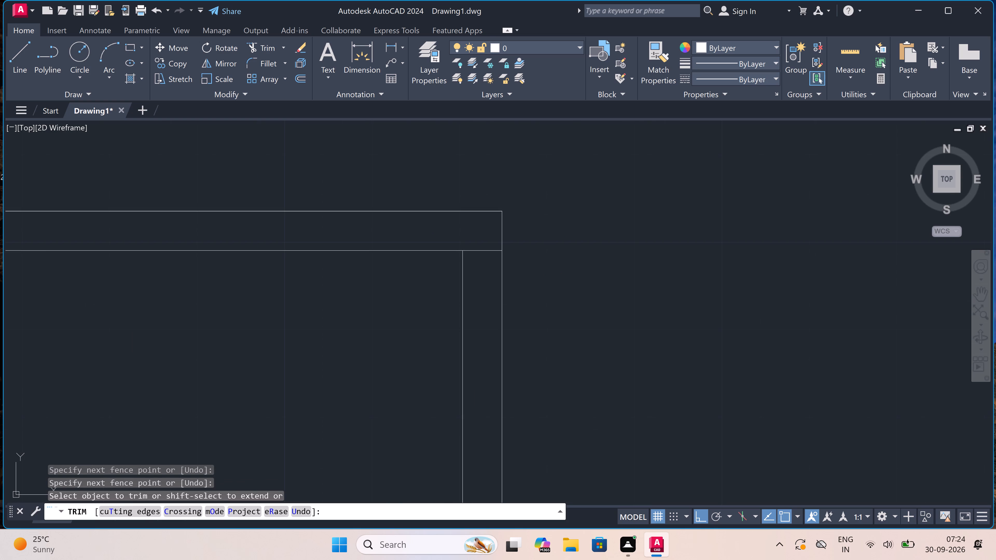
pyautogui.click(489, 296)
pyautogui.scroll(-3, 507, 256)
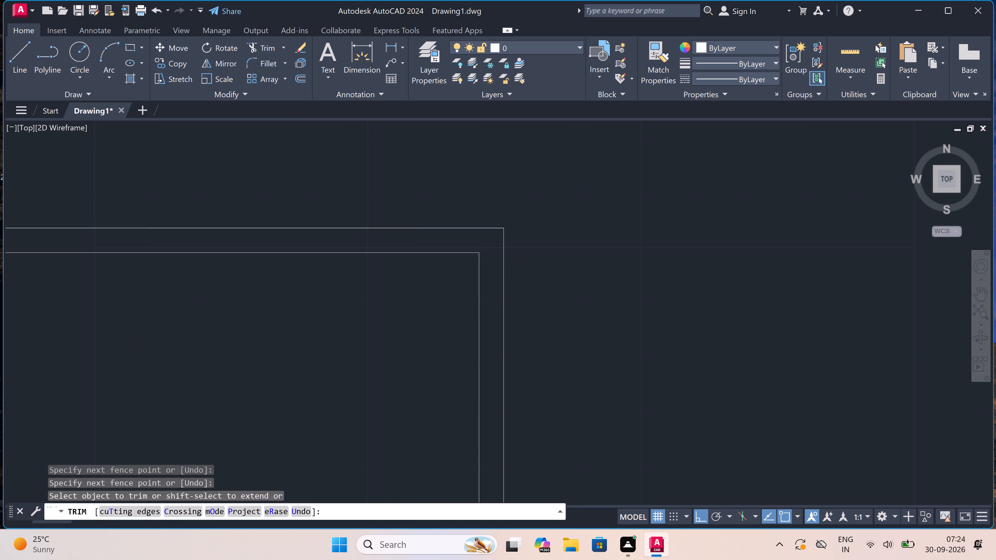
pyautogui.scroll(-3, 507, 256)
pyautogui.press('Escape')
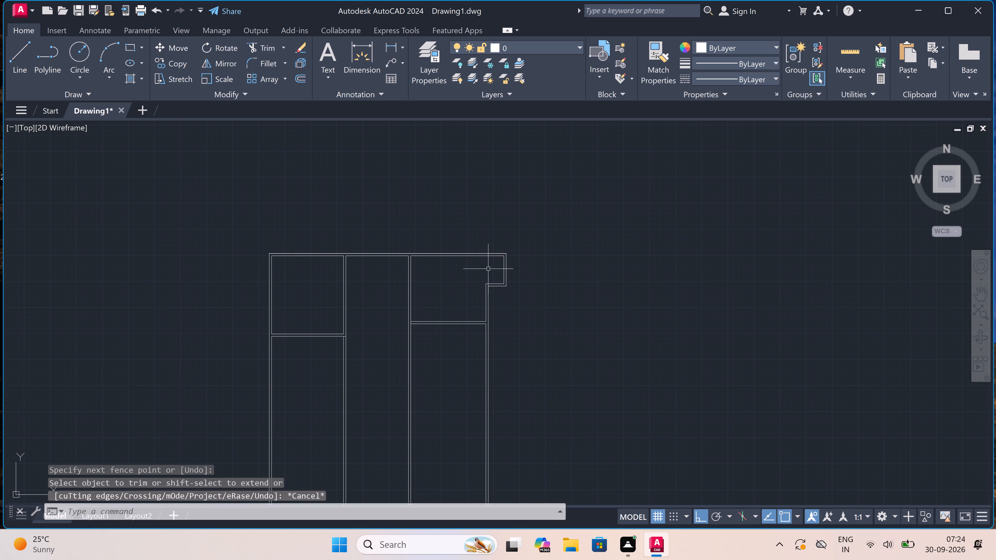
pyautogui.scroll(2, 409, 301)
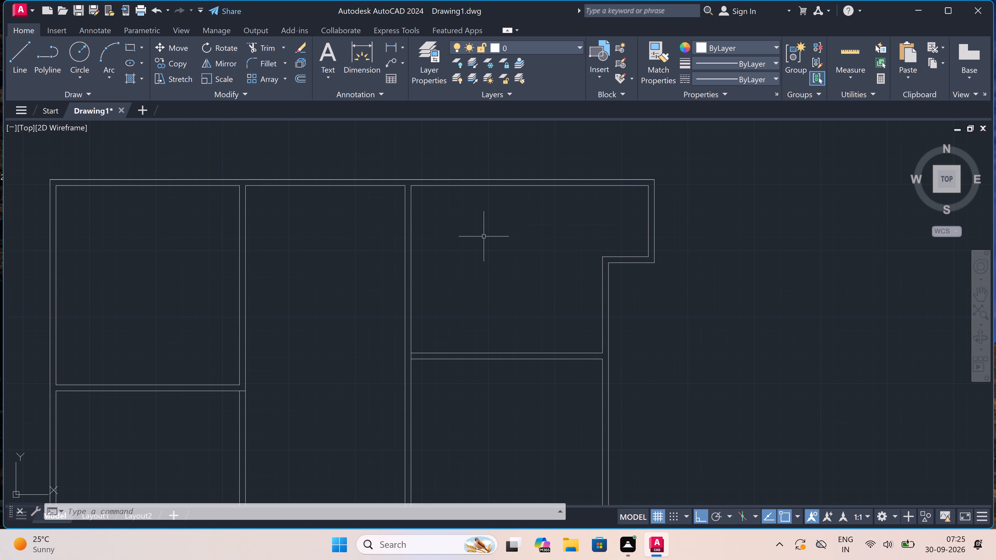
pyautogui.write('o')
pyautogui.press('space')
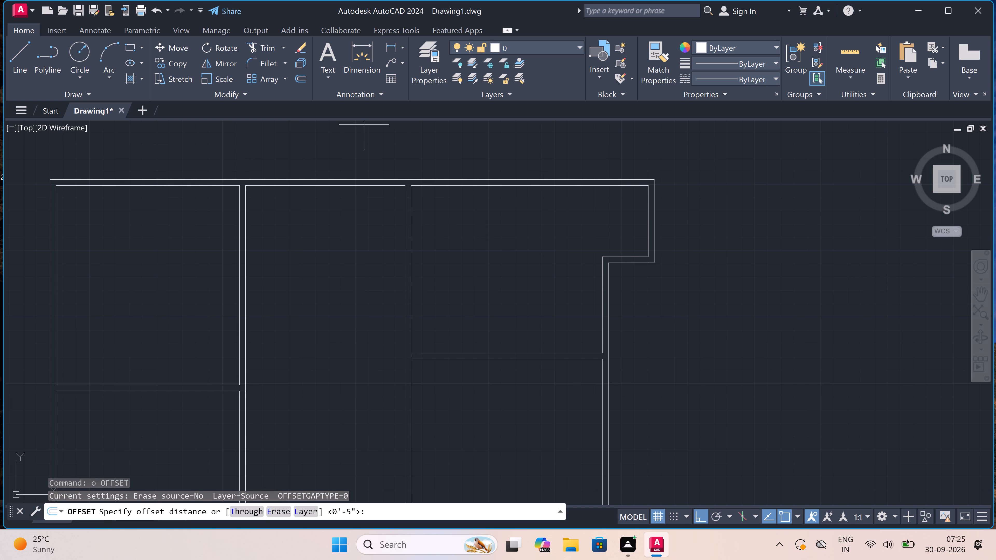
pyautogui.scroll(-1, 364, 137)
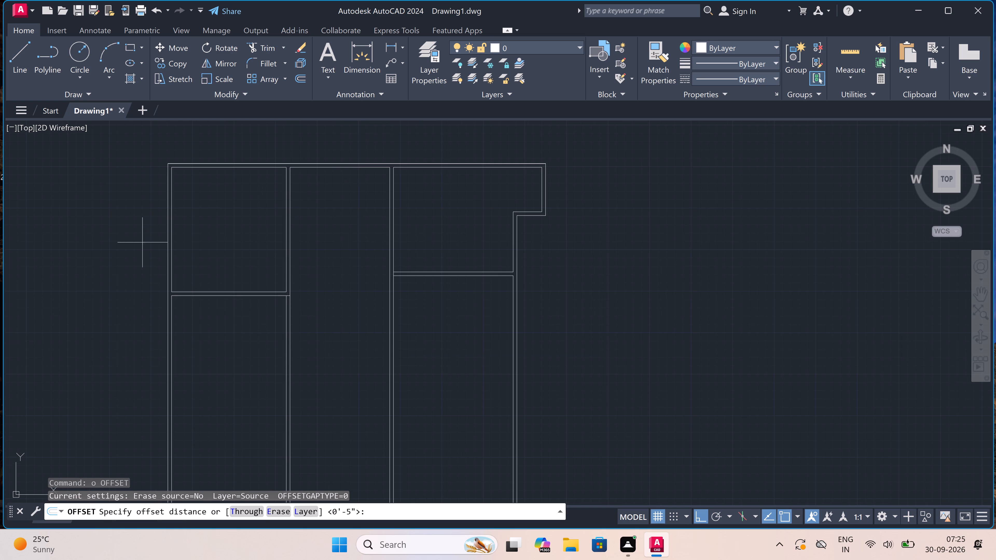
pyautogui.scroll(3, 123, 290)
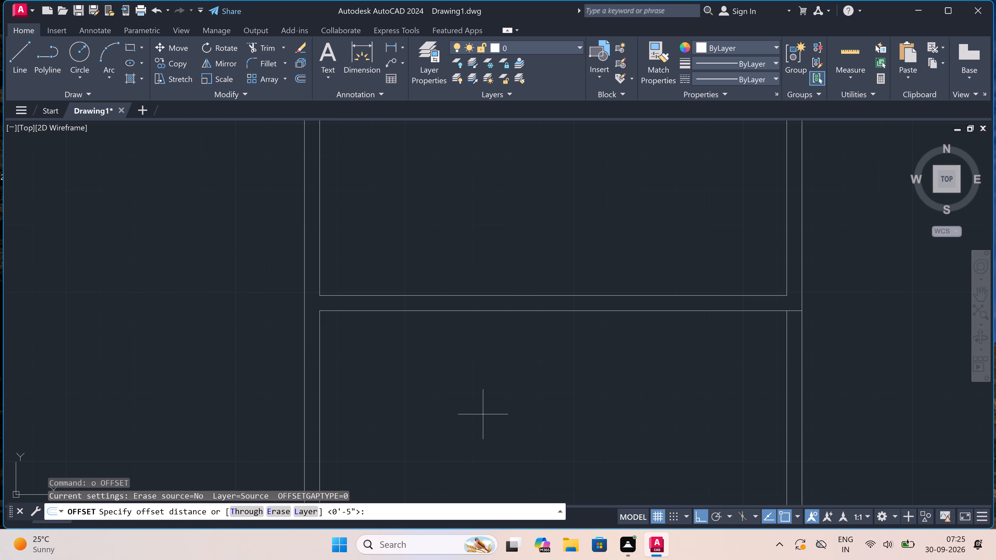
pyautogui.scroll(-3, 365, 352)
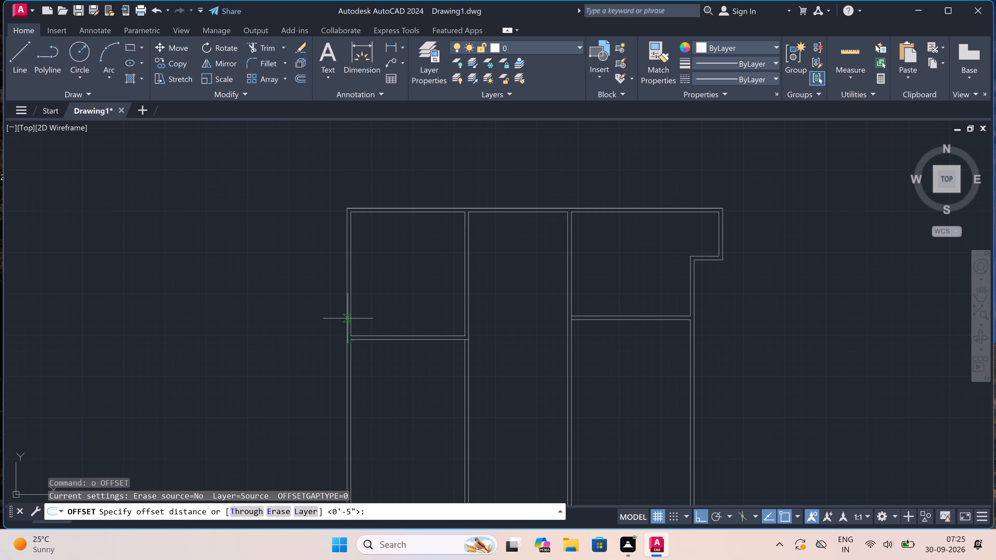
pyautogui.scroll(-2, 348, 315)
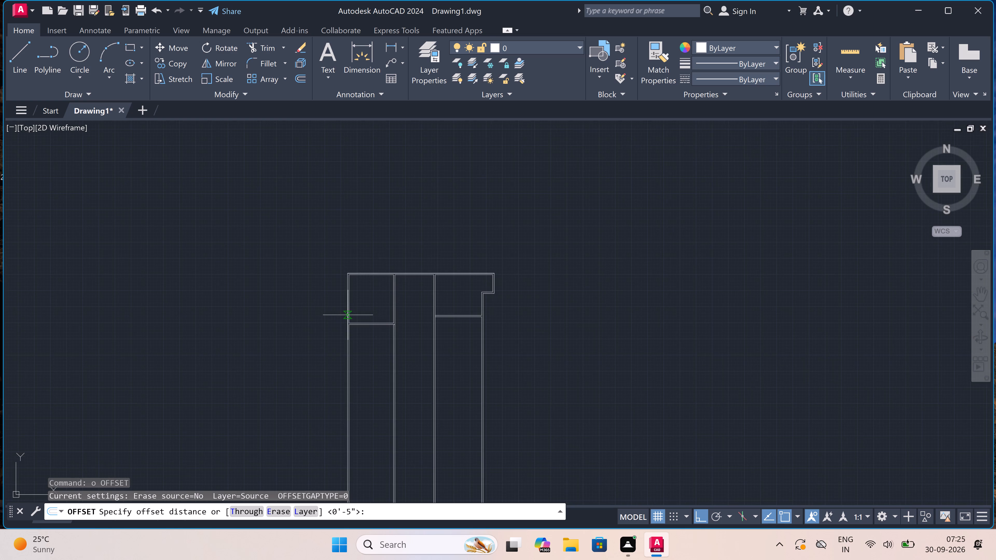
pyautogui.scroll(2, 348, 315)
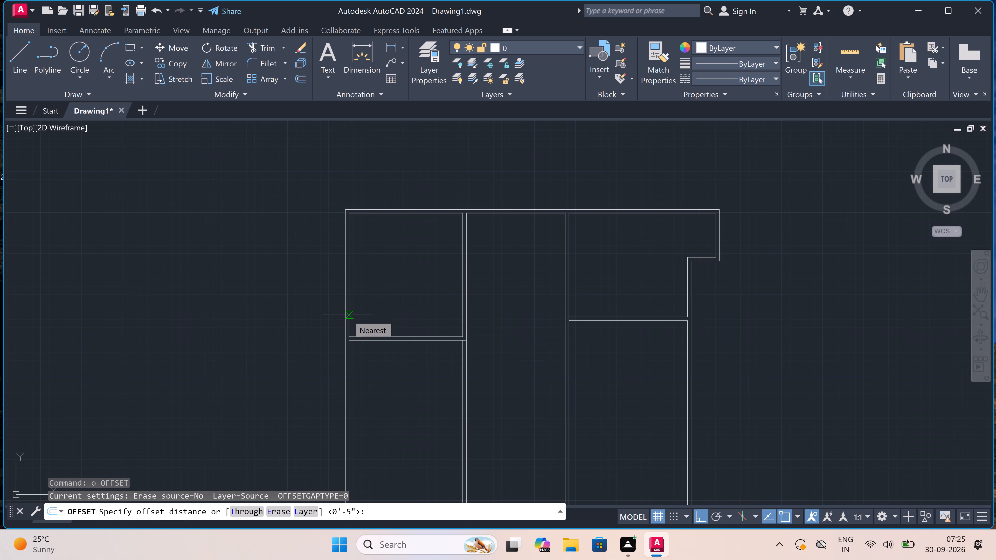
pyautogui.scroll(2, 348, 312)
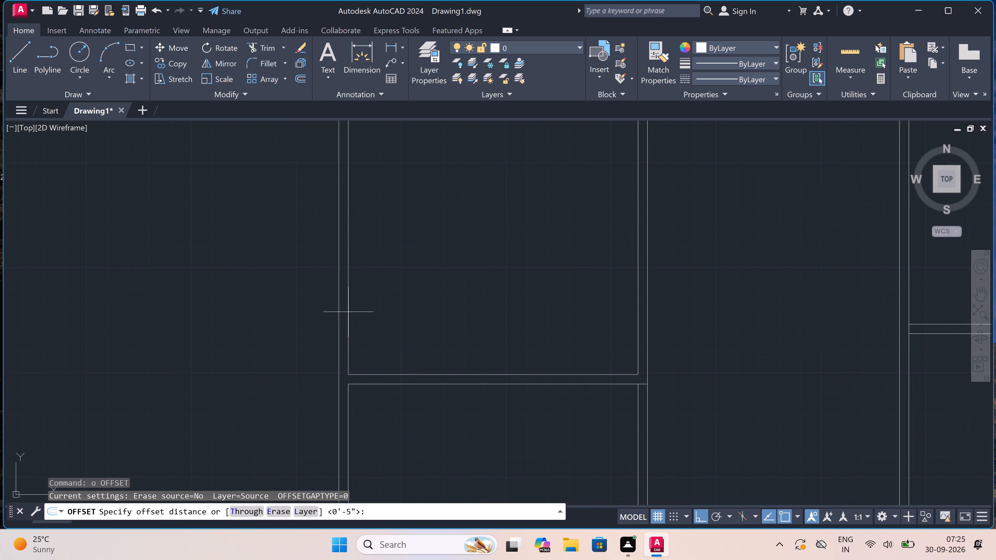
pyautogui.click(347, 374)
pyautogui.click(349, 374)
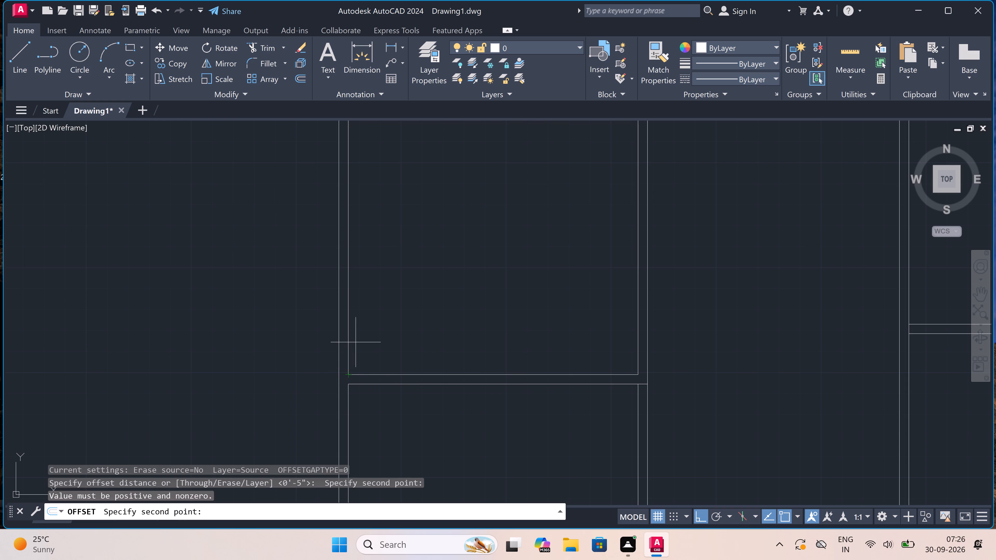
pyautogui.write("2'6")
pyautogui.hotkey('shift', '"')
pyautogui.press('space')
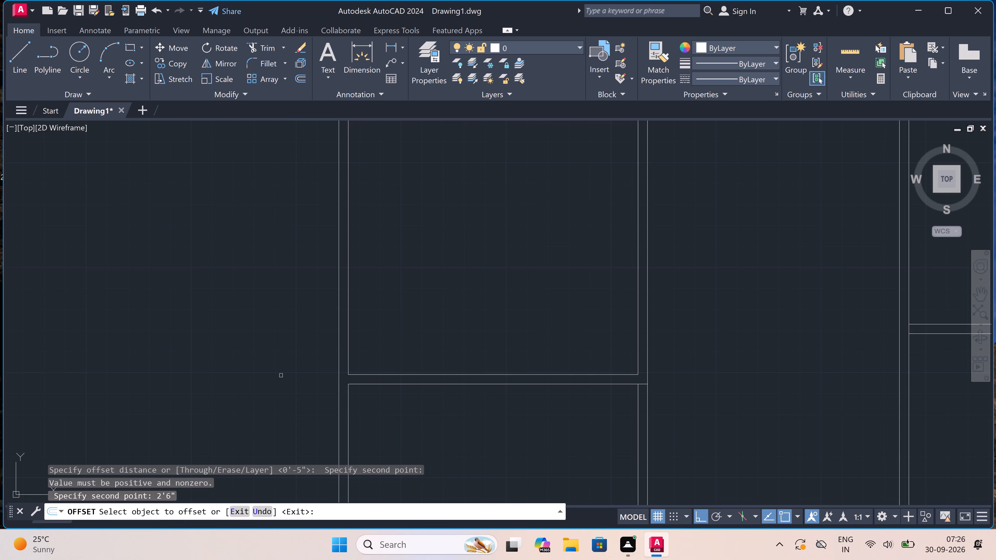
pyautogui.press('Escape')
# Draw lines from the upper west room's lower-west inside corner: 2'6" north, about 3'8" east, and back south to the partition.
pyautogui.press('l')
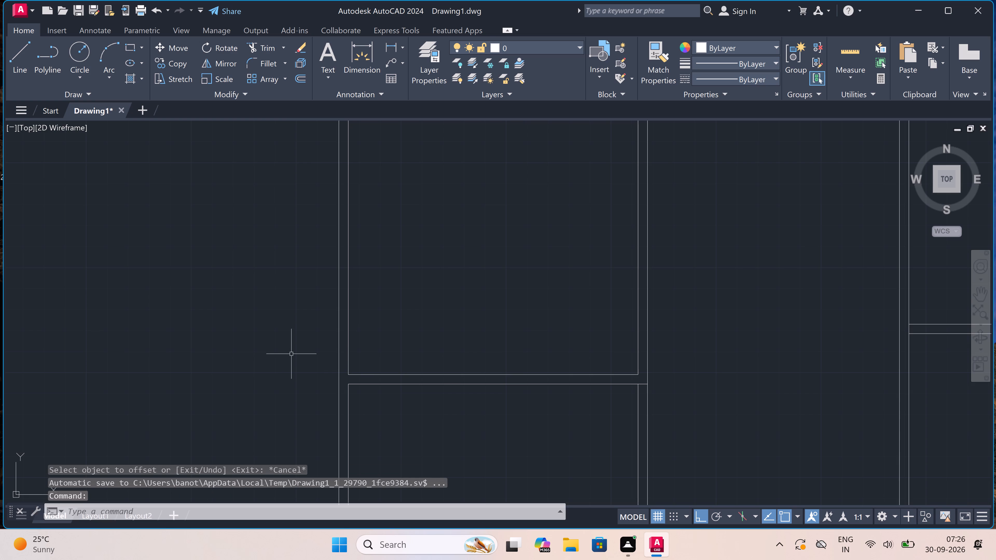
pyautogui.press('space')
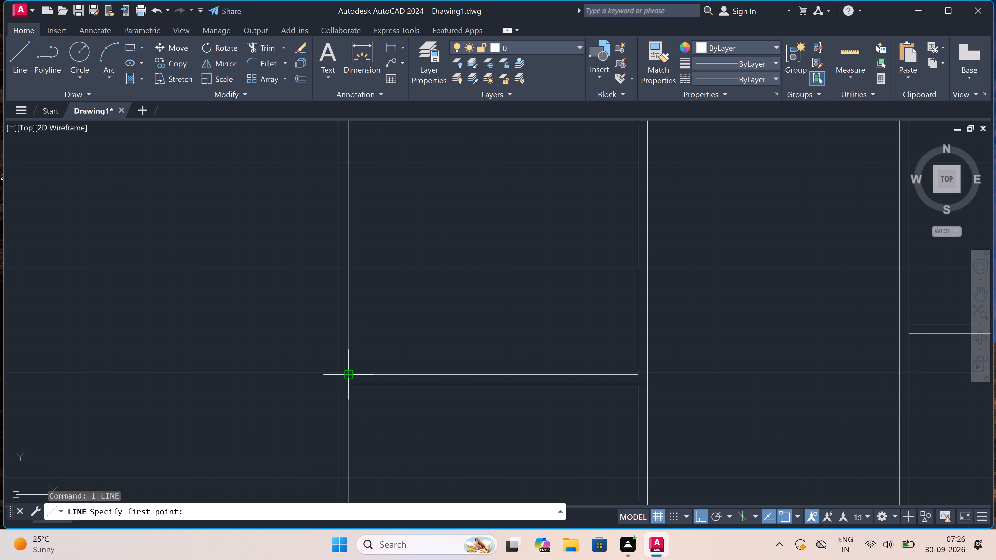
pyautogui.click(350, 374)
pyautogui.write('2\'6"')
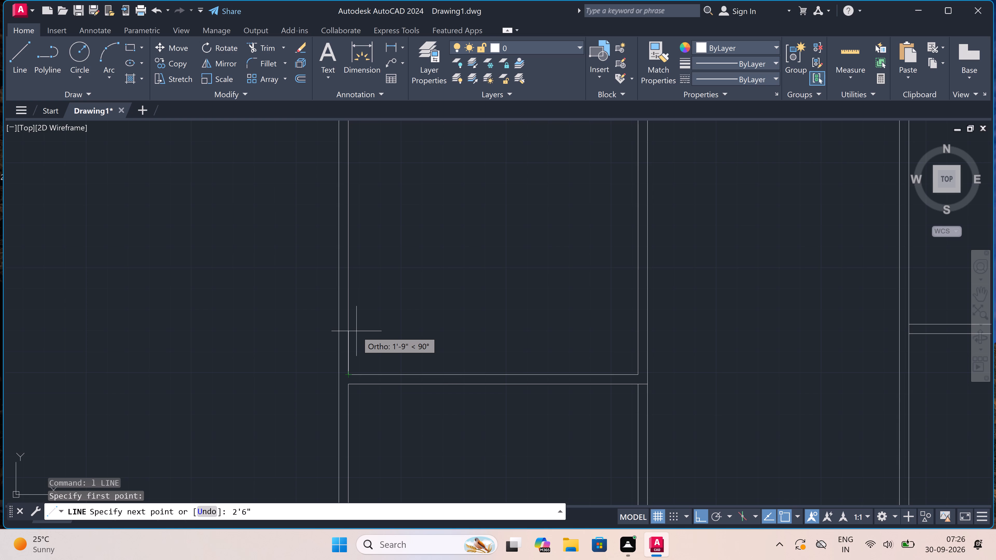
pyautogui.press('space')
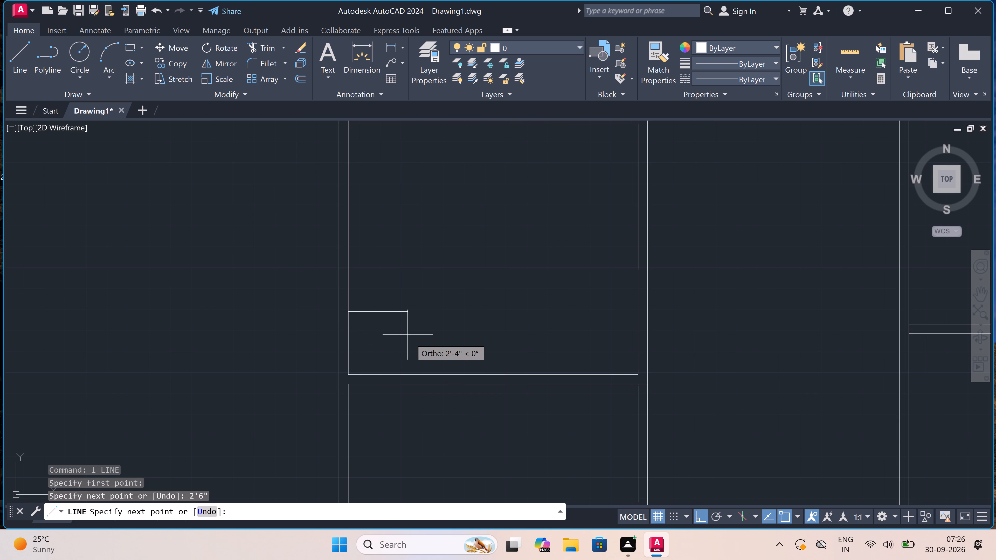
pyautogui.click(441, 316)
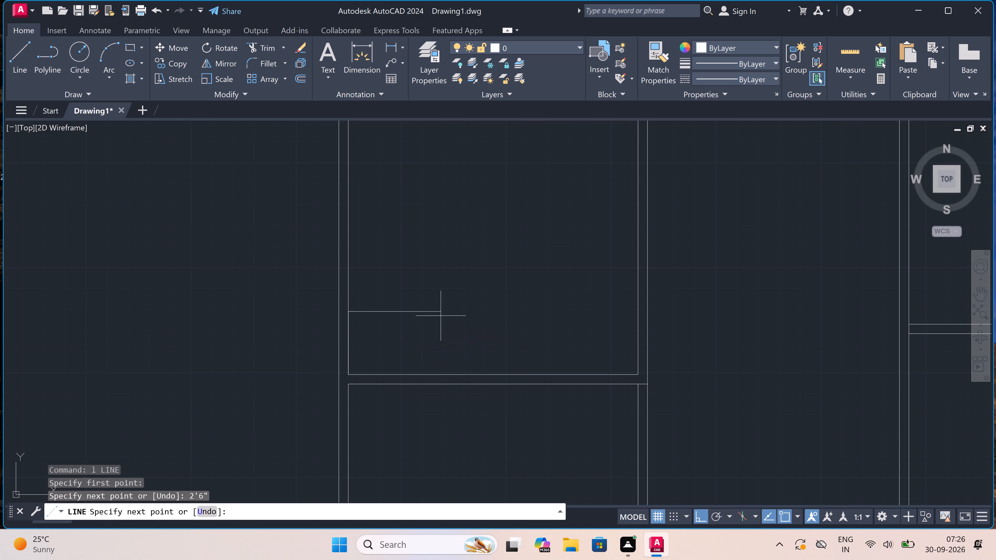
pyautogui.click(443, 375)
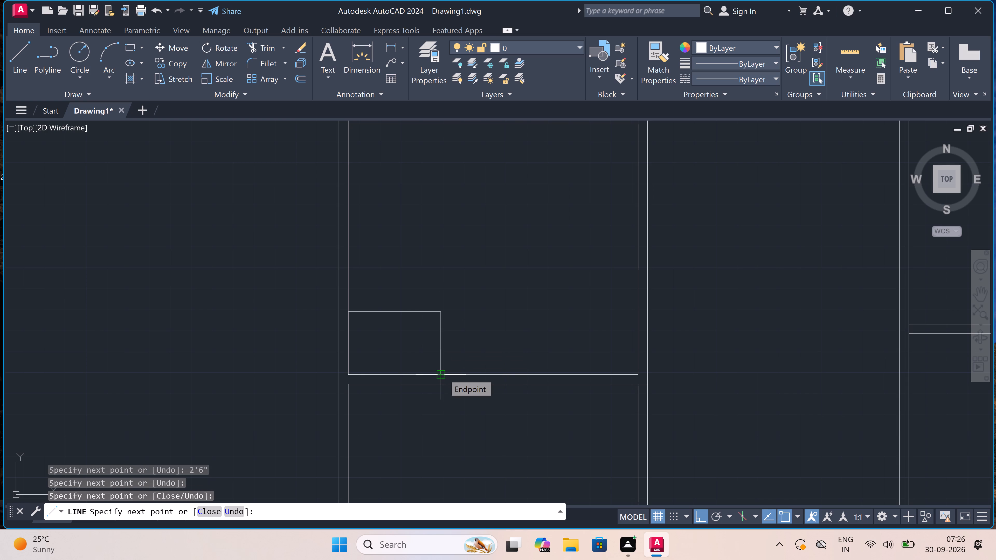
# Continue the line back to the small outline's upper east corner and from there 8'7.5" south, across the partition.
pyautogui.click(439, 314)
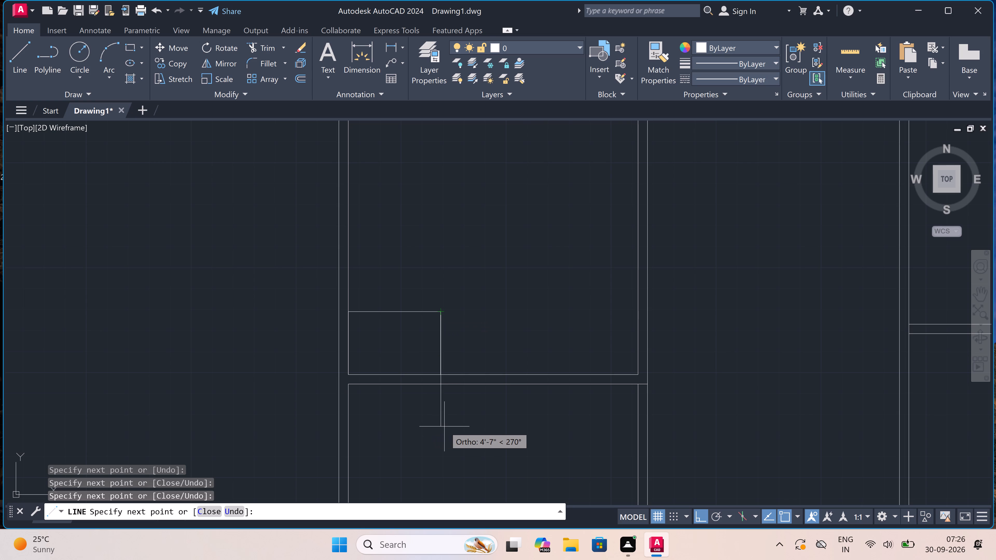
pyautogui.write("8'")
pyautogui.write('7.')
pyautogui.write('5"')
pyautogui.press('space')
pyautogui.scroll(-3, 444, 425)
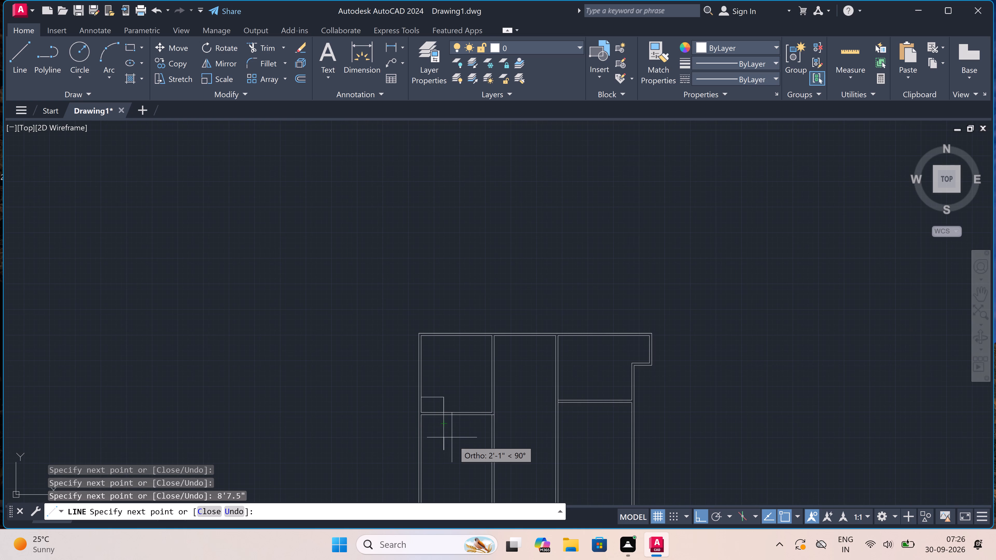
# Continue the line 7'7.5" east, on to the inner line and then the outer line of the vertical partition wall.
pyautogui.scroll(3, 446, 451)
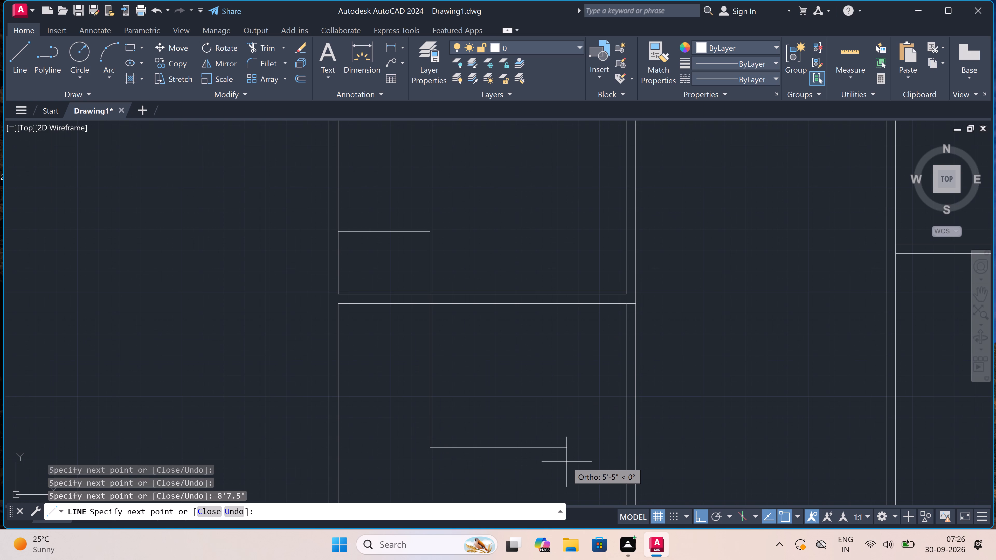
pyautogui.write("7'7.")
pyautogui.press('5')
pyautogui.hotkey('shift', '"')
pyautogui.press('space')
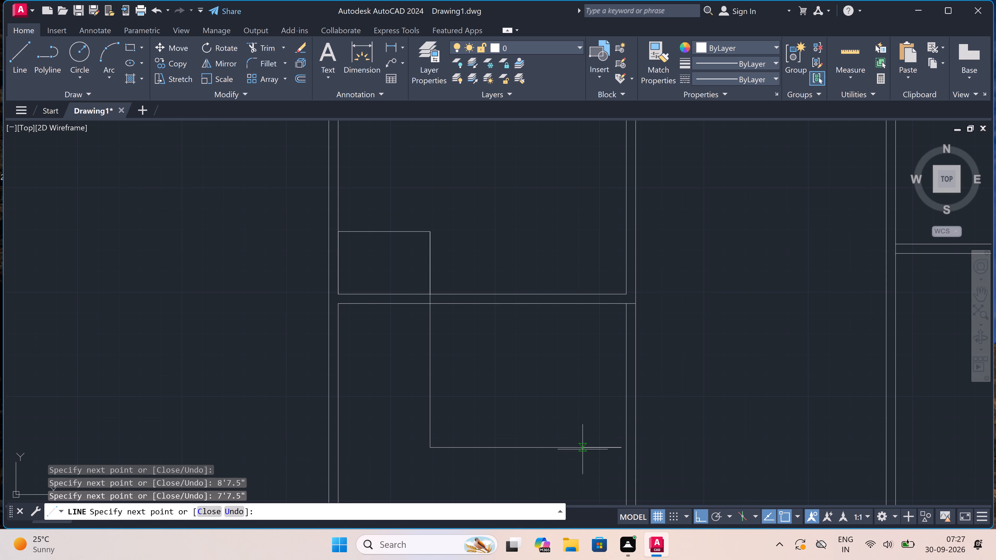
pyautogui.scroll(2, 615, 450)
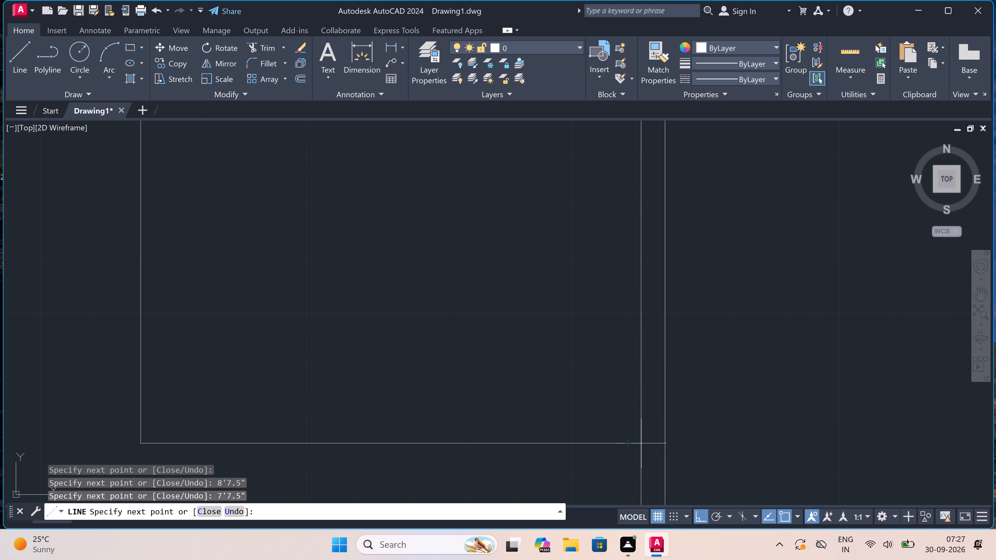
pyautogui.click(641, 445)
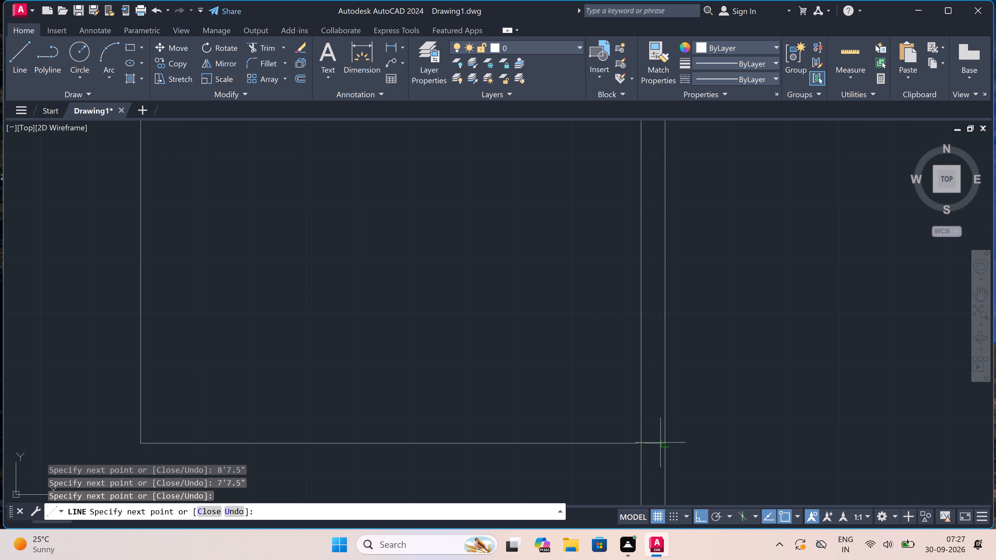
pyautogui.click(663, 441)
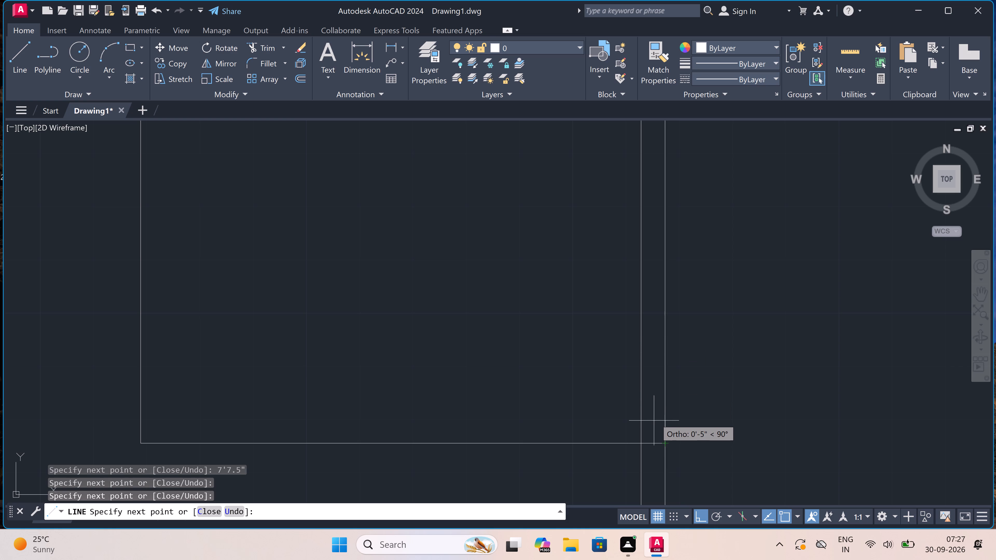
# Continue the line 4.5" north, and west back to the new partition's long vertical line, forming its lower leg's second line.
pyautogui.write('4.5"')
pyautogui.press('space')
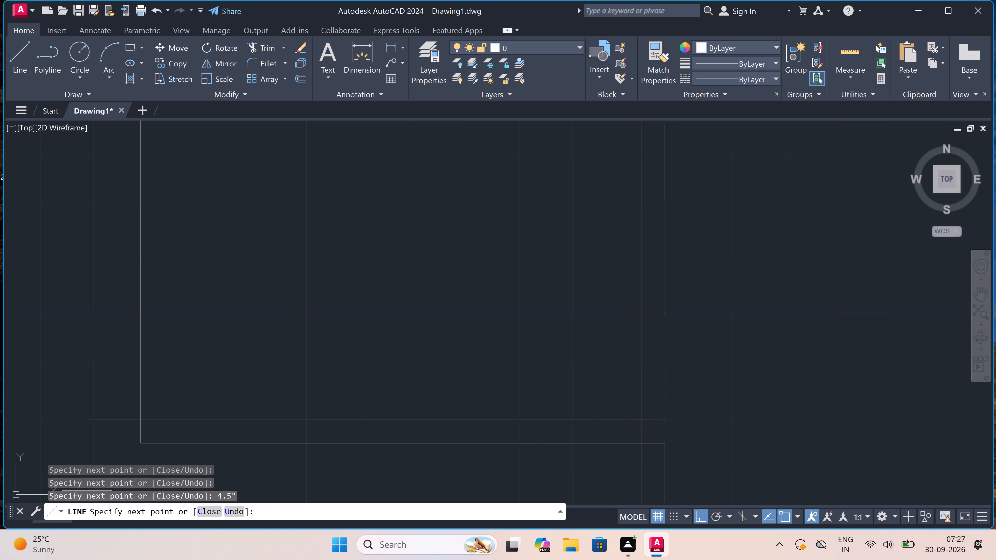
pyautogui.scroll(1, 73, 425)
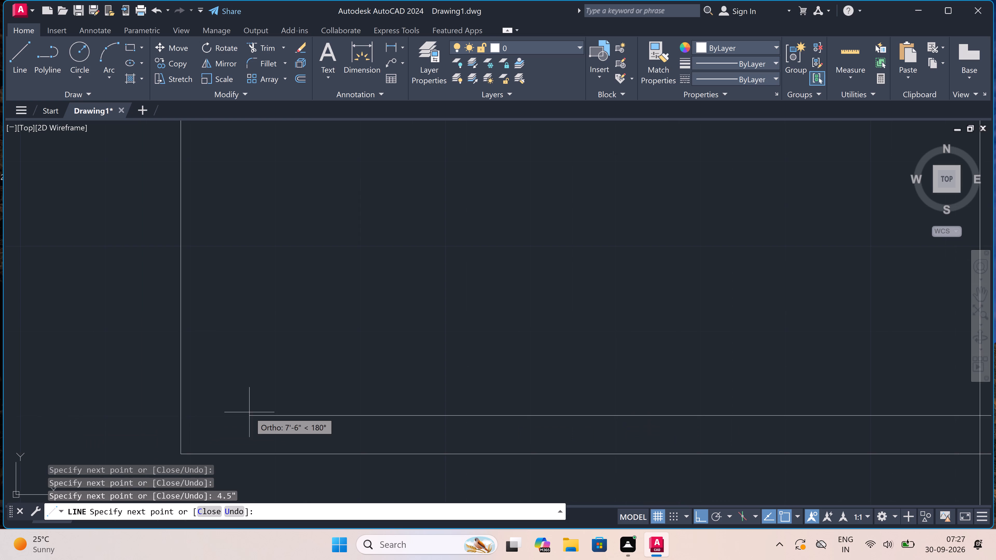
pyautogui.click(179, 416)
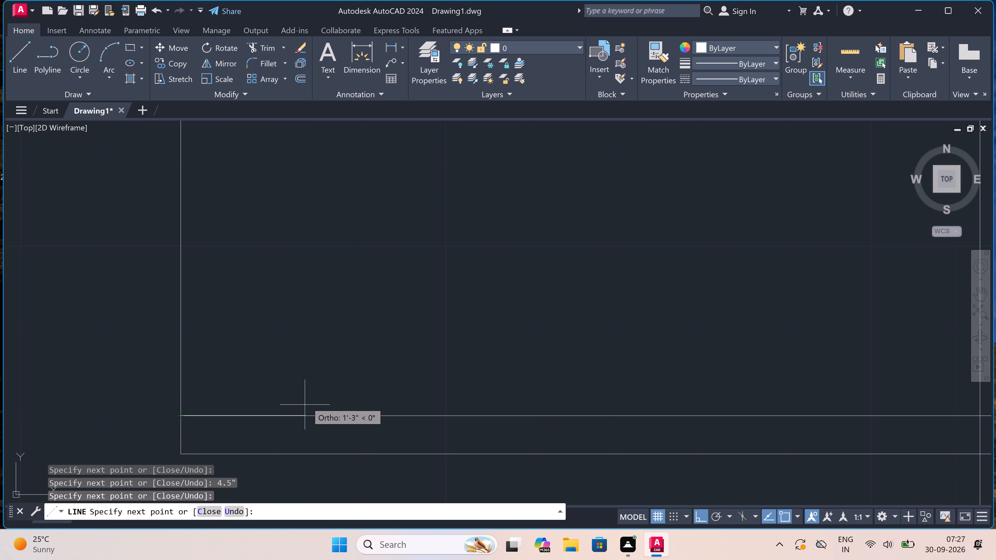
# Continue the line 4.5" east, then north to the level of the small outline's top edge, and end it.
pyautogui.write('4.5"')
pyautogui.press('space')
pyautogui.scroll(-4, 305, 396)
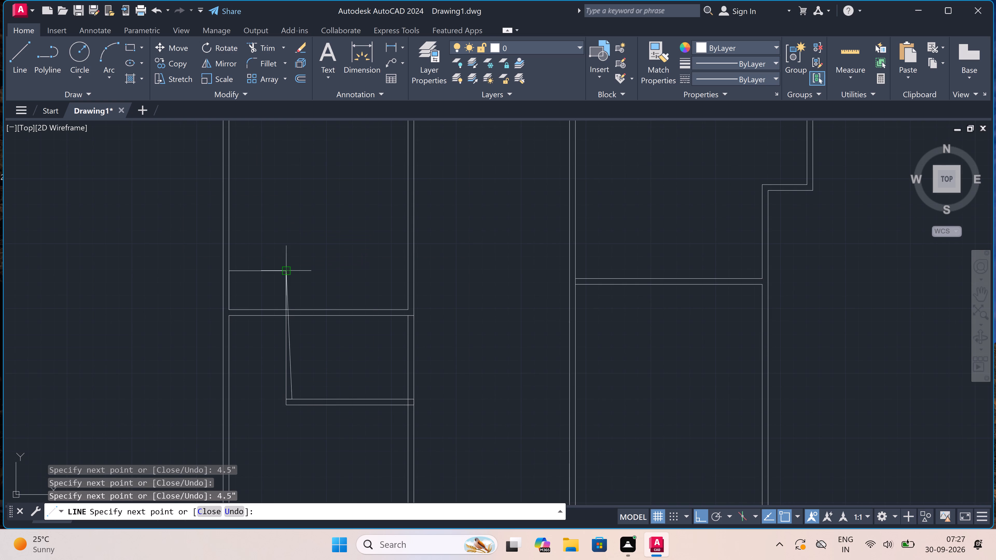
pyautogui.scroll(1, 288, 265)
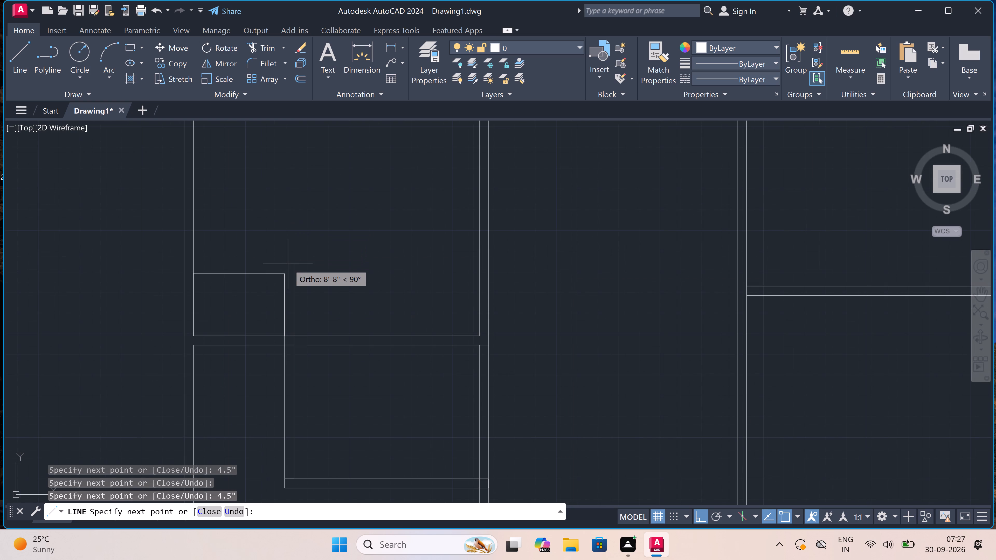
pyautogui.scroll(1, 289, 261)
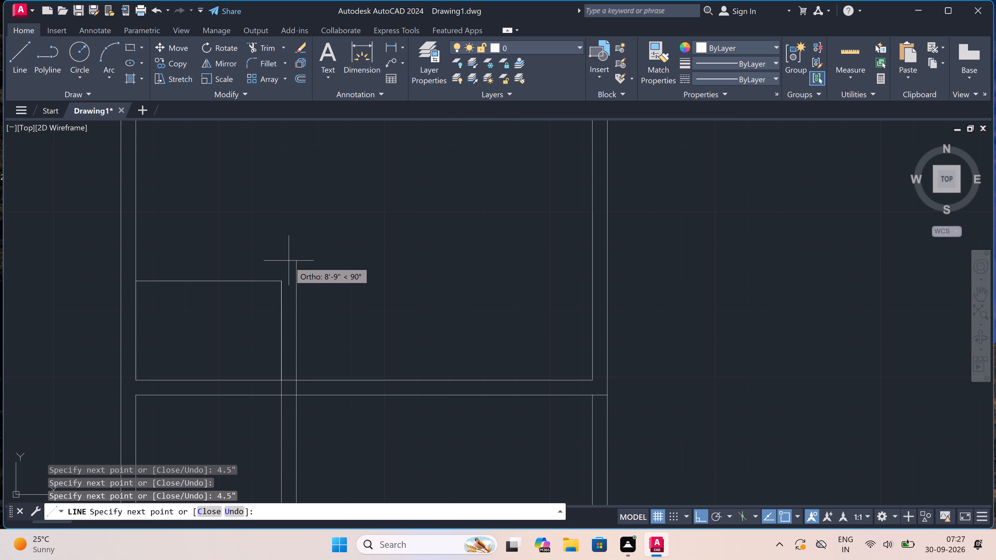
pyautogui.scroll(-1, 289, 260)
pyautogui.scroll(1, 294, 276)
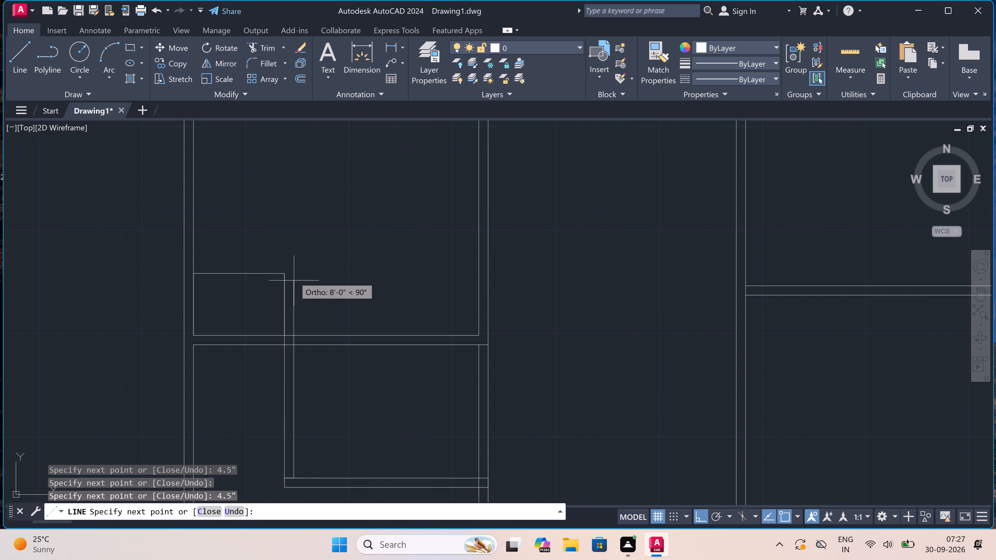
pyautogui.scroll(2, 294, 276)
pyautogui.click(290, 266)
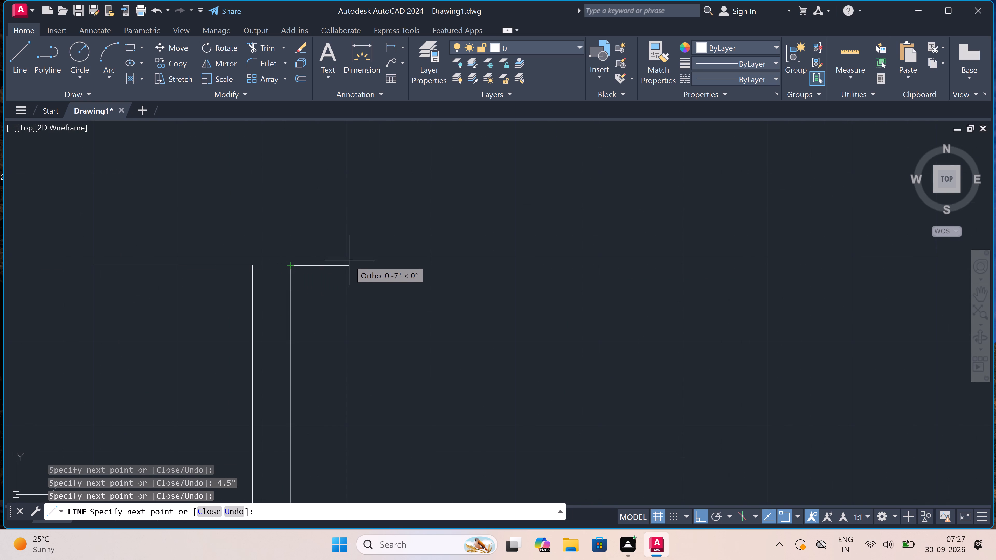
pyautogui.press('Escape')
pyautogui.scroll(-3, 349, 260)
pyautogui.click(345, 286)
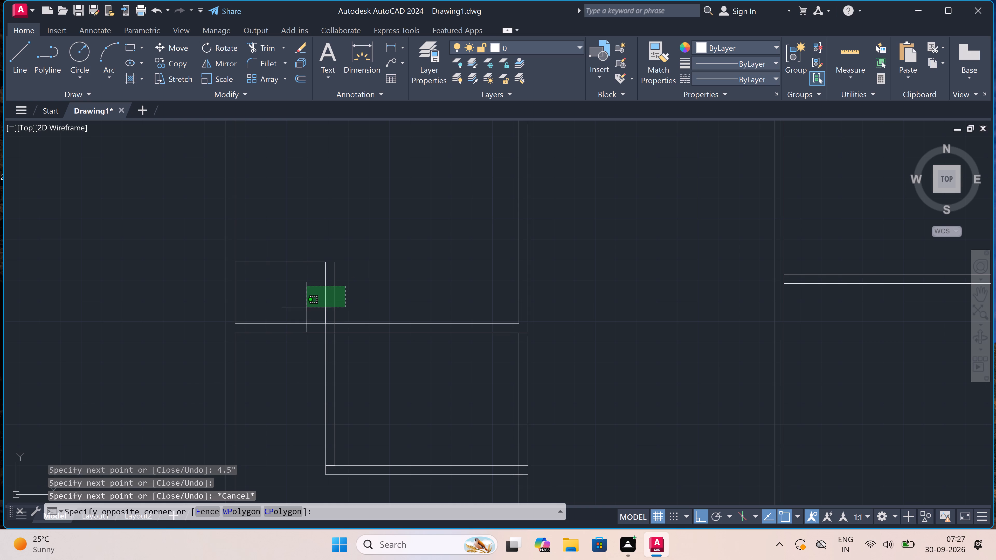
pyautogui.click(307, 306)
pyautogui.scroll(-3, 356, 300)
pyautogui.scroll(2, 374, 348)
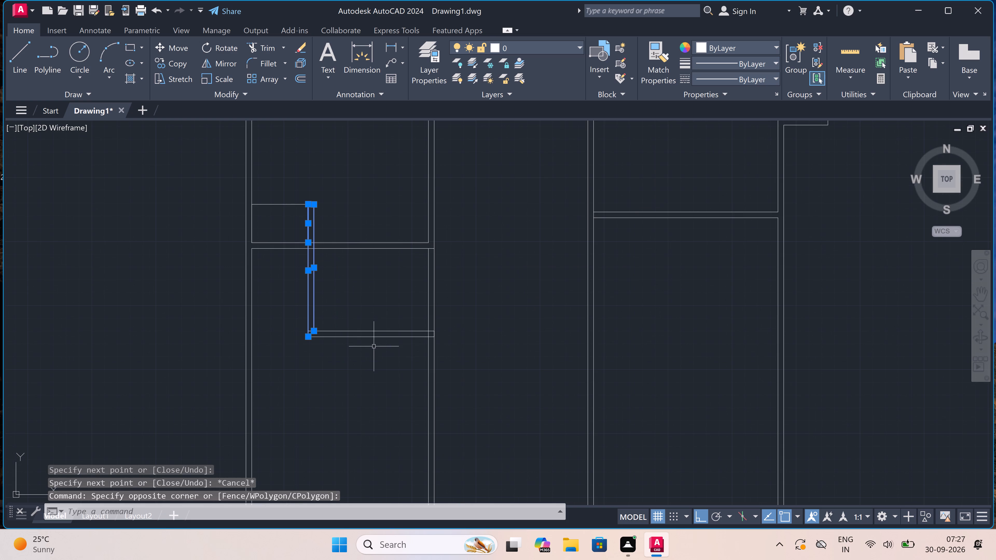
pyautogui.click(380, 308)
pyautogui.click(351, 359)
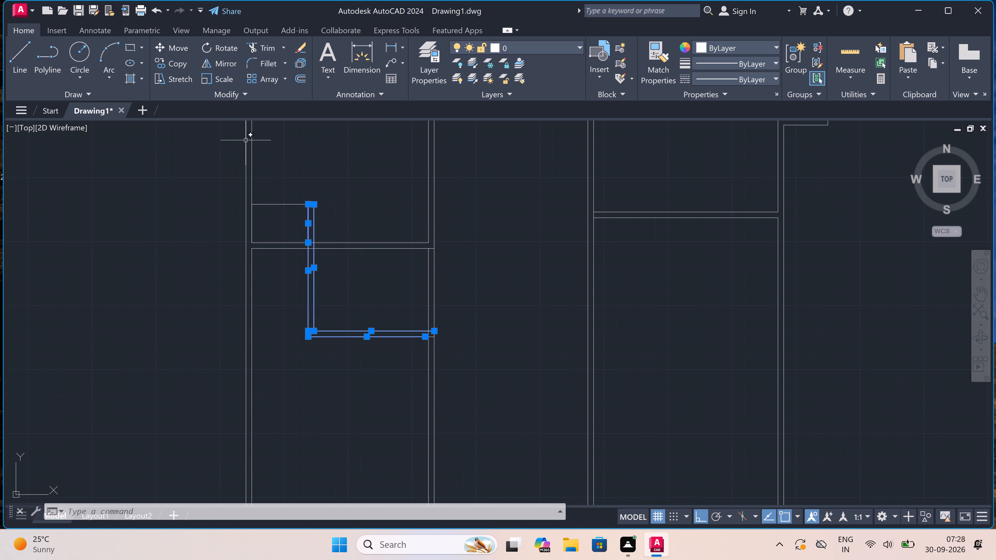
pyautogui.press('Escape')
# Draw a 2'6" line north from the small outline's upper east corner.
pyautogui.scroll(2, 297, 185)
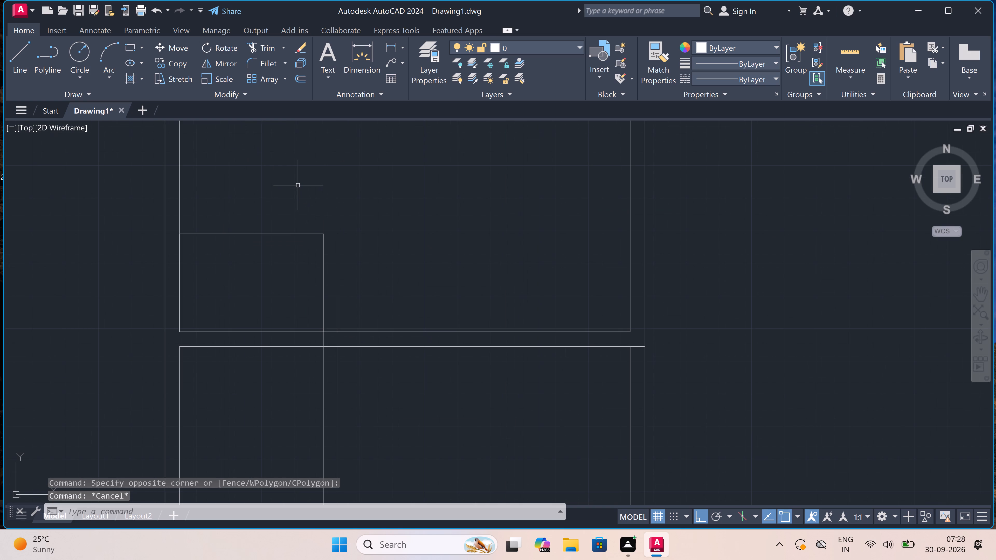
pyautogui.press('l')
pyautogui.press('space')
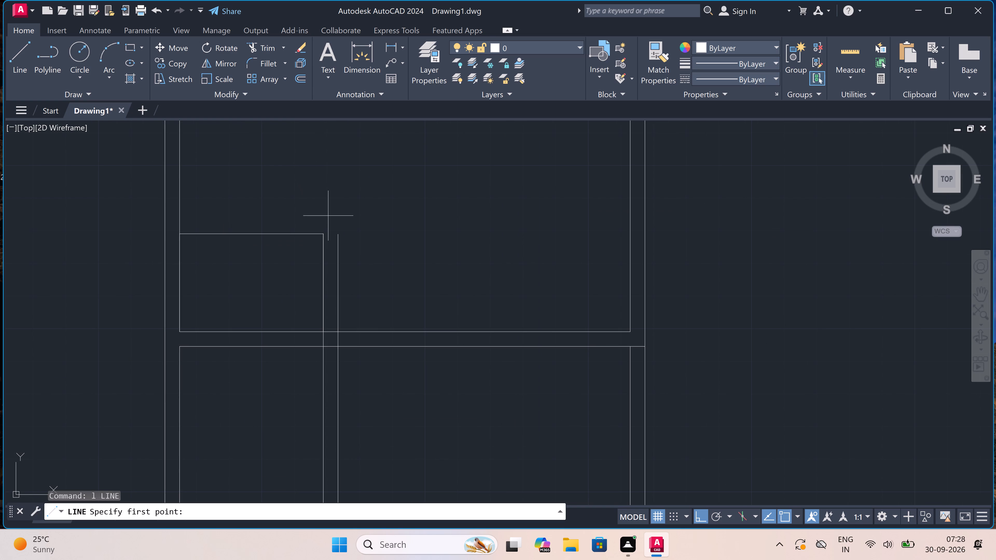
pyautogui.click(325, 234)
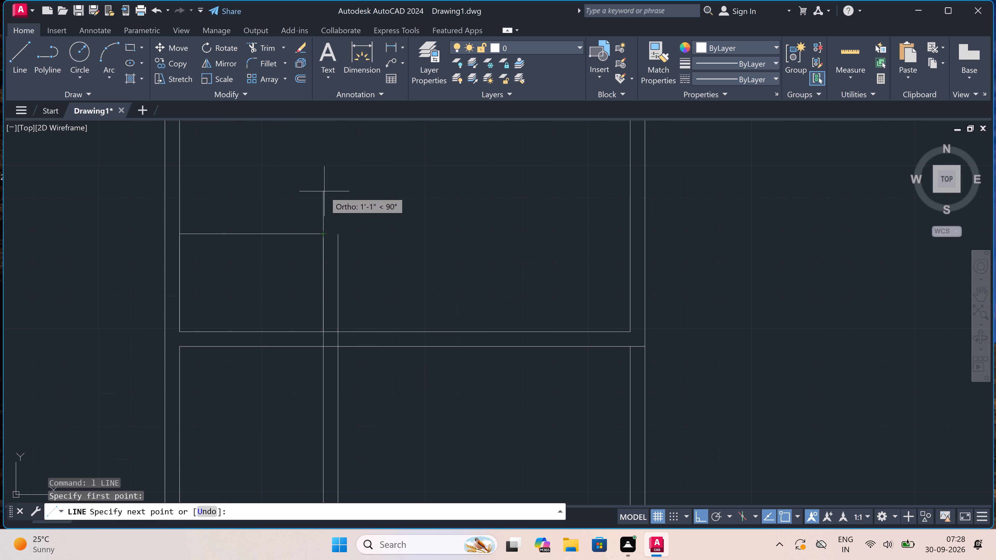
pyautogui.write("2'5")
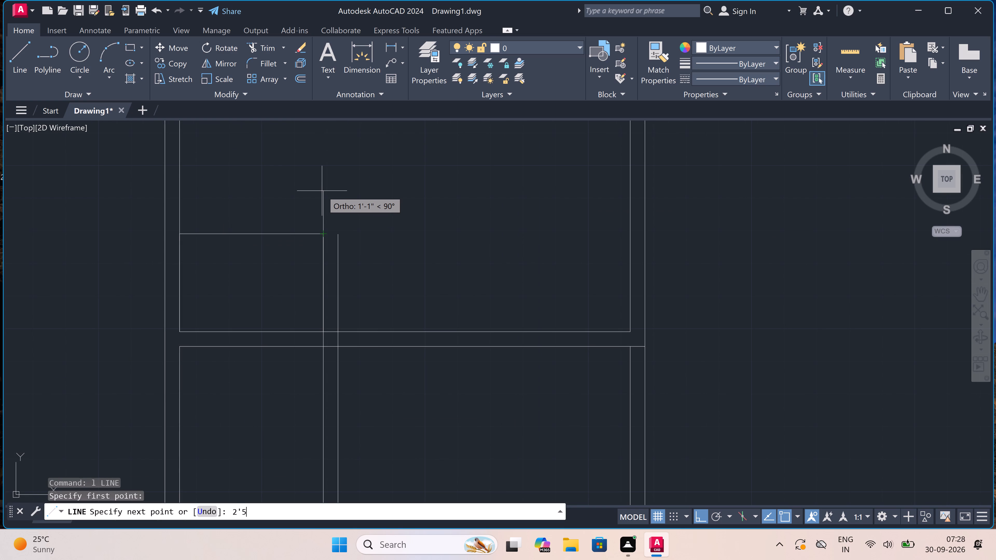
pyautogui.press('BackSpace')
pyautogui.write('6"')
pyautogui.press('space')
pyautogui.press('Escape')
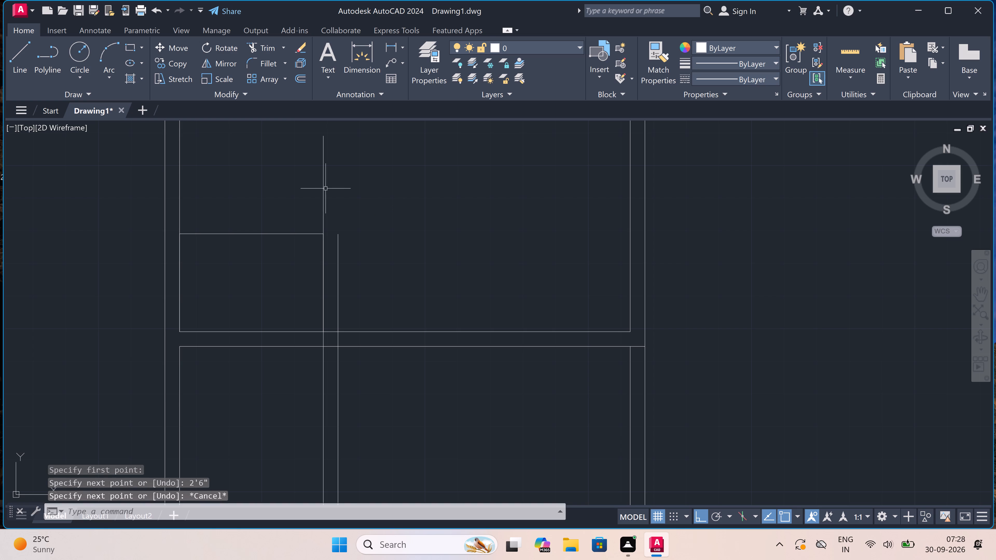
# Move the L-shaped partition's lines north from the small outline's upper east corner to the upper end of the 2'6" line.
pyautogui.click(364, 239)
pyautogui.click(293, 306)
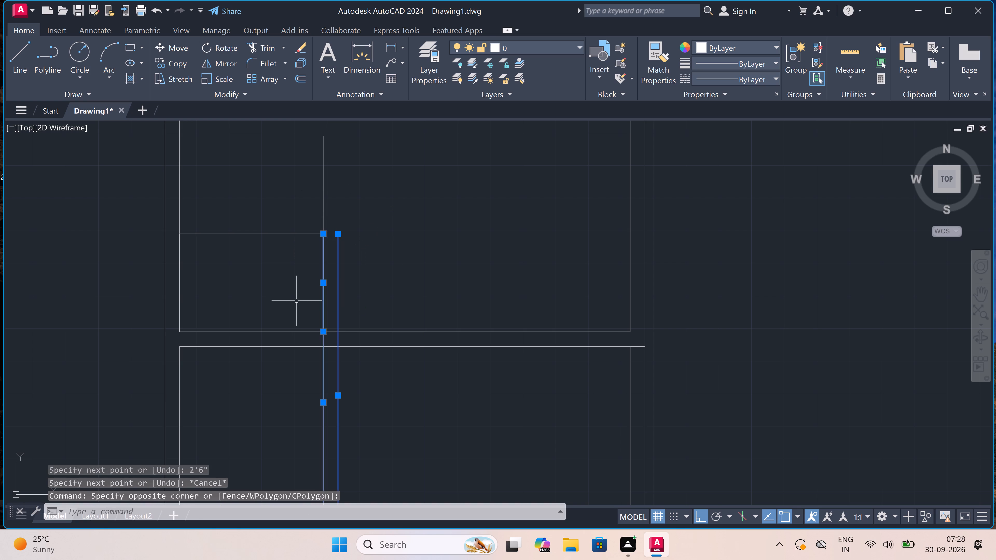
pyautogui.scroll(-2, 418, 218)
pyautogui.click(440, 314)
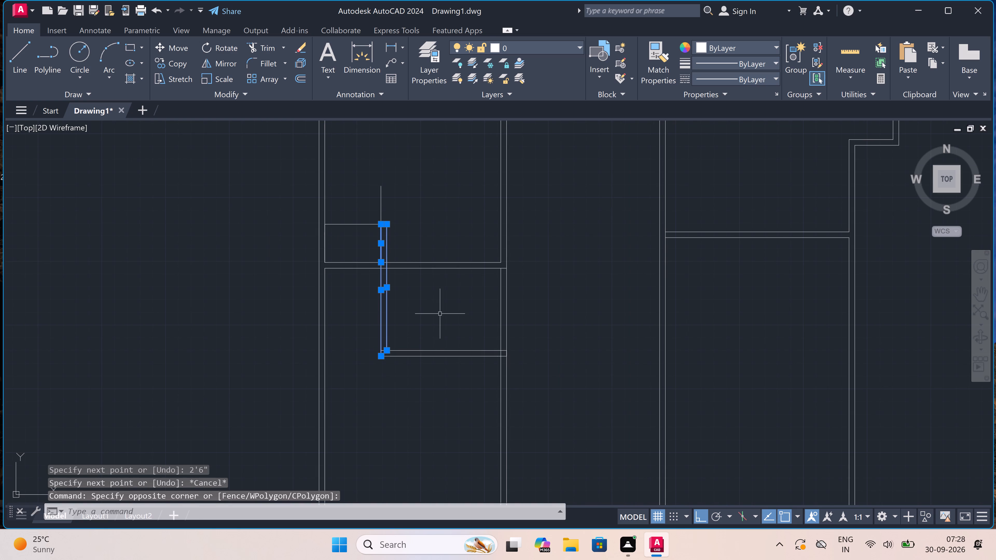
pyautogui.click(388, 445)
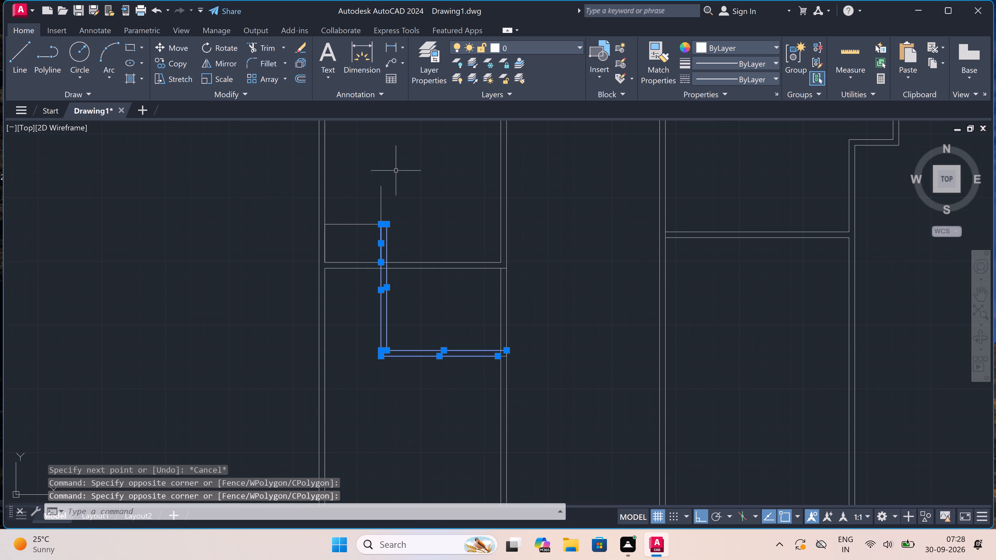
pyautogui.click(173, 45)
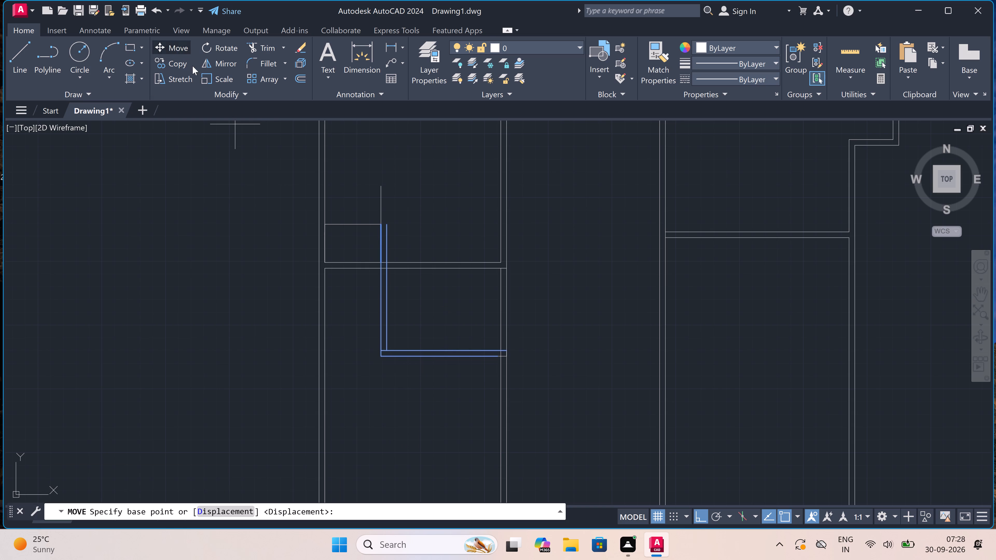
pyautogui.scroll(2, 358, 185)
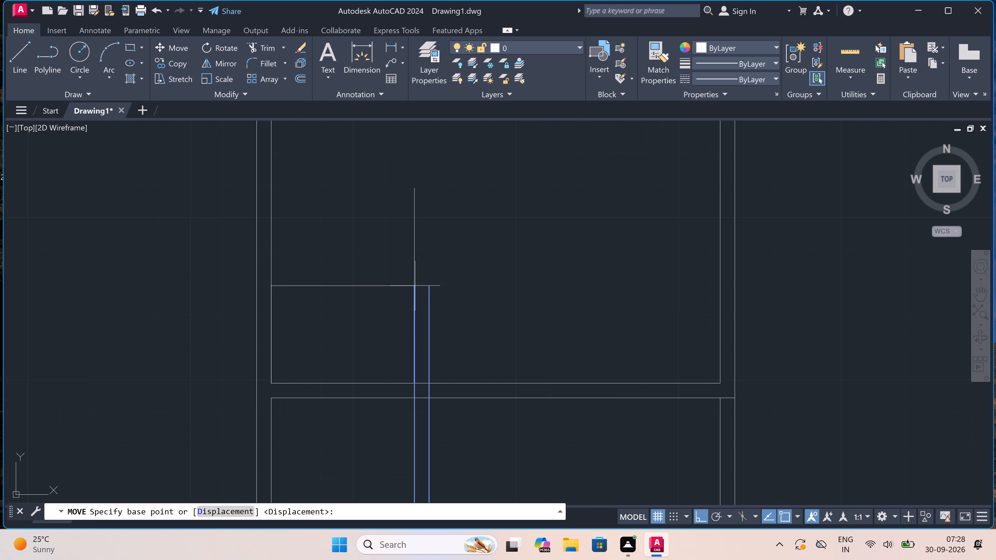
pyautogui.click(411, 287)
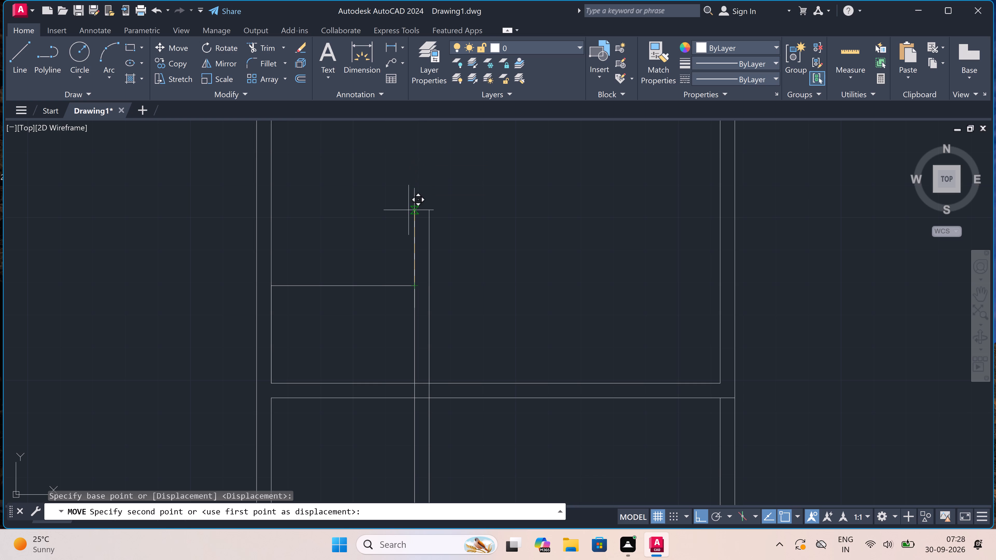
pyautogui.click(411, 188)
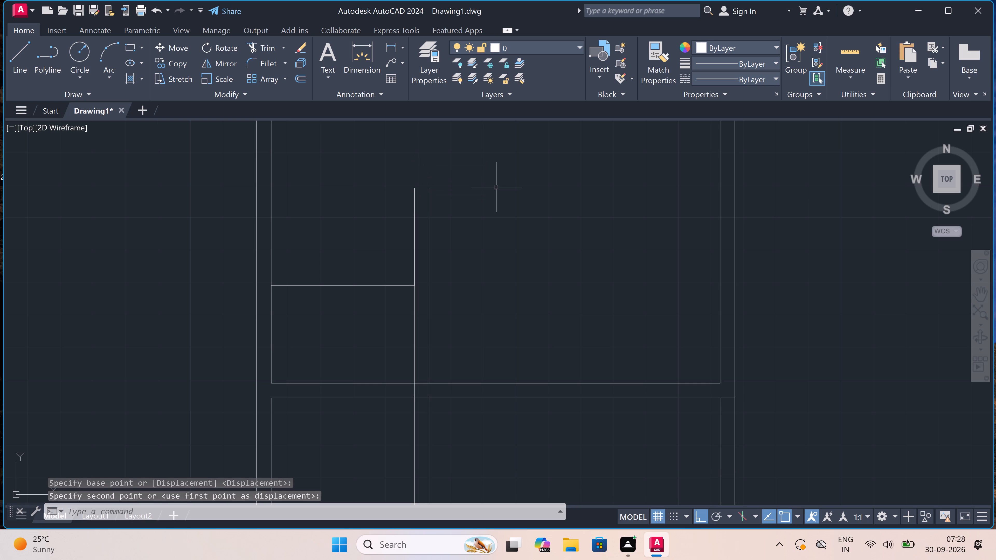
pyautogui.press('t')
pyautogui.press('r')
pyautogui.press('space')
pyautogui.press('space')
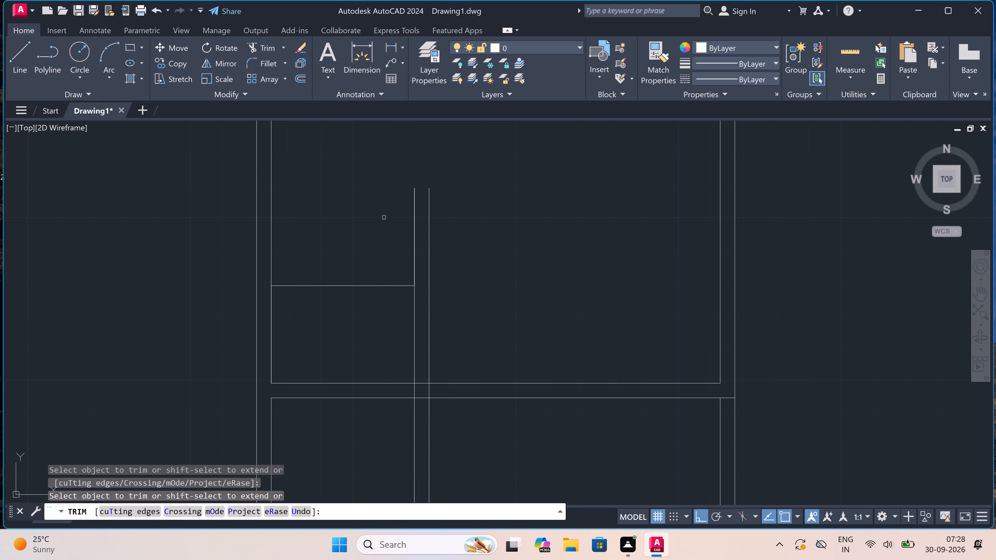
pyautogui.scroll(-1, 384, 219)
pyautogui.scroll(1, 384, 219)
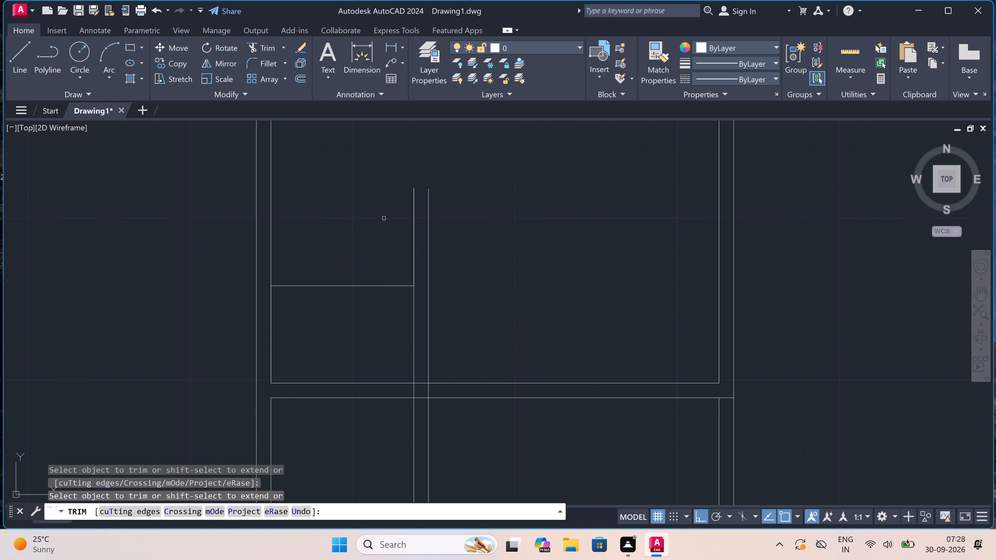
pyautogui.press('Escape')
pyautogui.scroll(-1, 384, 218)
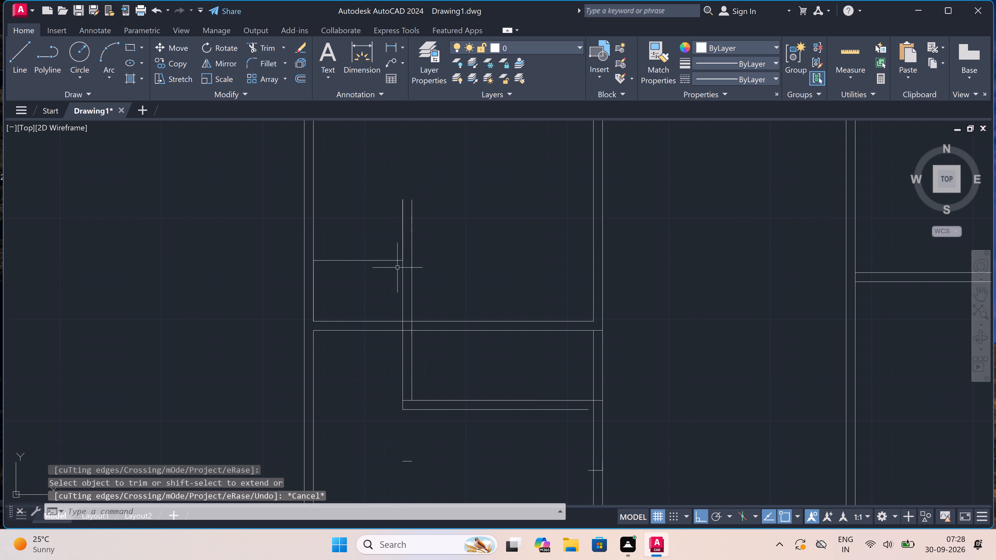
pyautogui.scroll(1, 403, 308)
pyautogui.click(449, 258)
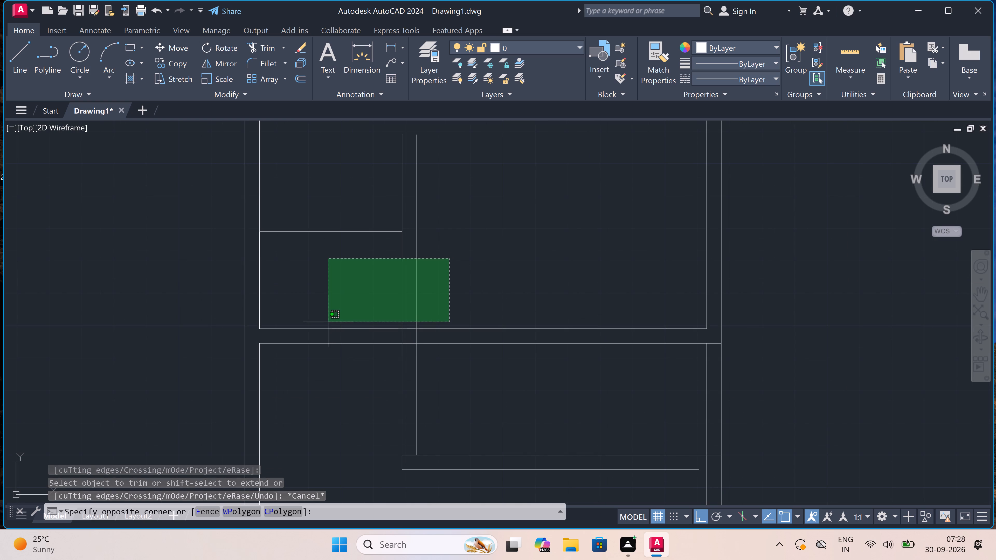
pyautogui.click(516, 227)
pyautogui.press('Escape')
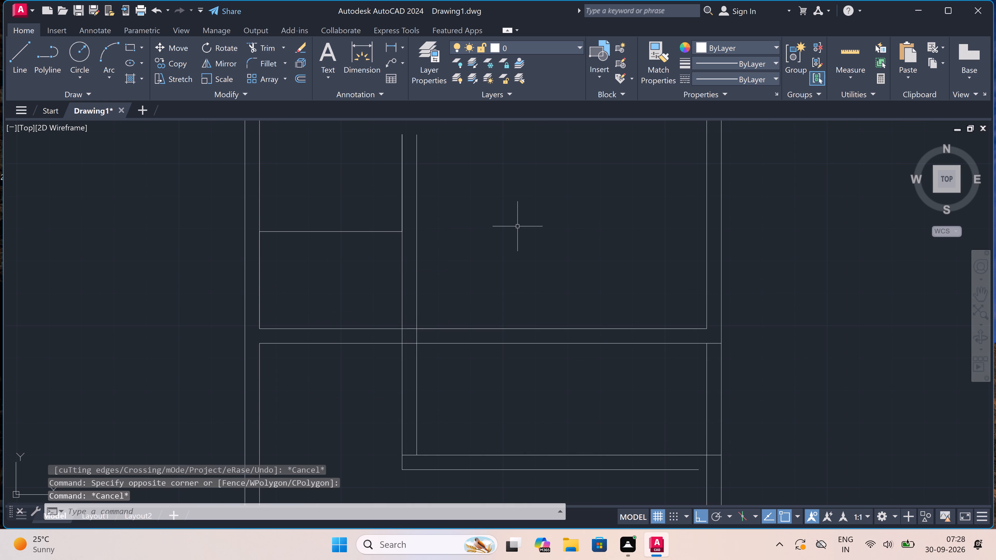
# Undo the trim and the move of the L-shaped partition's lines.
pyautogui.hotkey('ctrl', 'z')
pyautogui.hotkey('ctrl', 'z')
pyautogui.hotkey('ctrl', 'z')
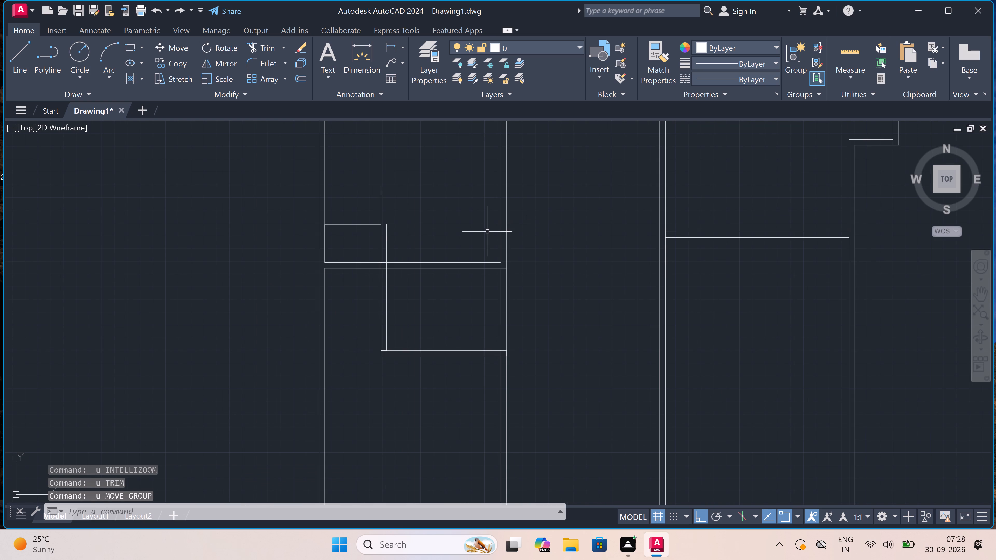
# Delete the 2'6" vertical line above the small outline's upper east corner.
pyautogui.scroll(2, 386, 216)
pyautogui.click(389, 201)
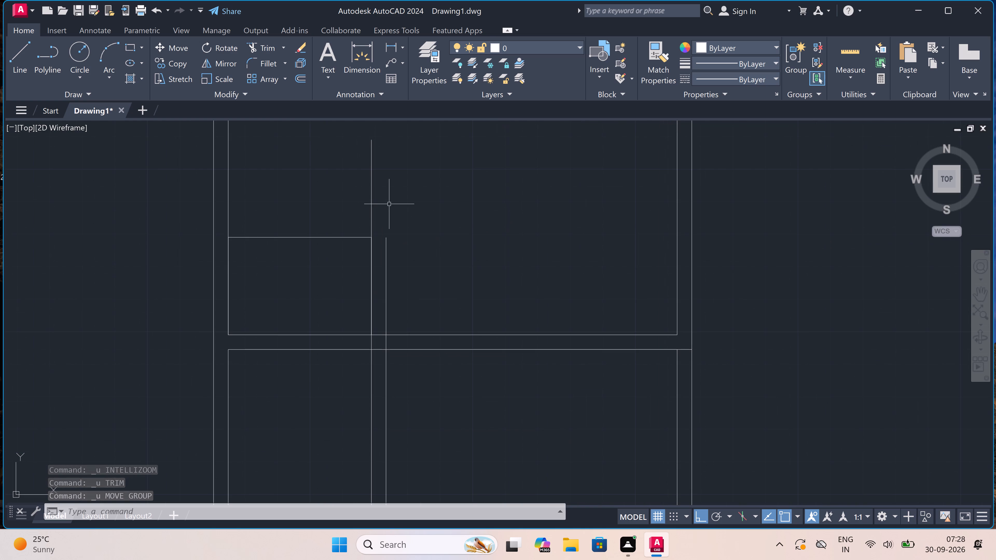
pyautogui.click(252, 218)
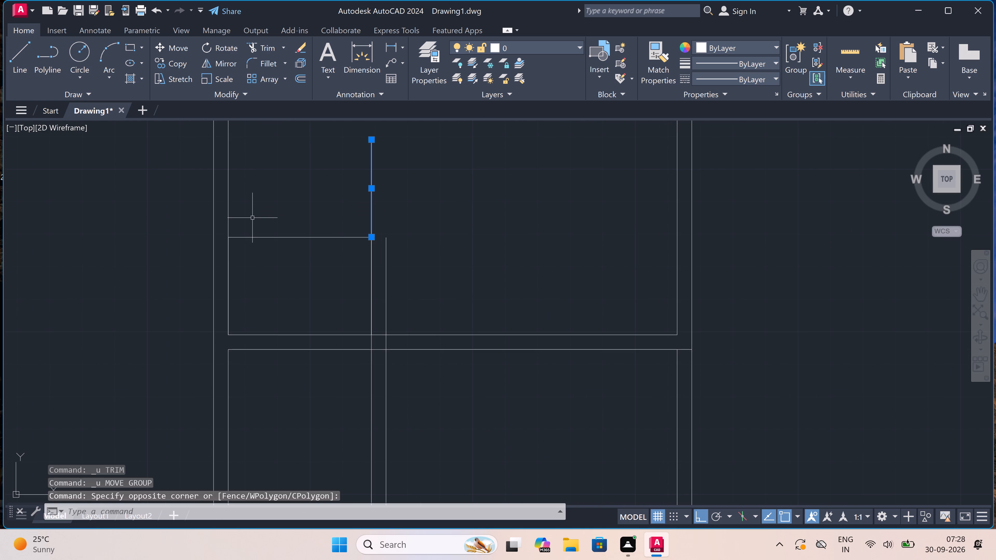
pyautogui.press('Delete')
# Draw a 4.5" partition run from the inner vertical's upper end east to the east wall, back west, and down to the small outline's upper east corner.
pyautogui.press('l')
pyautogui.press('space')
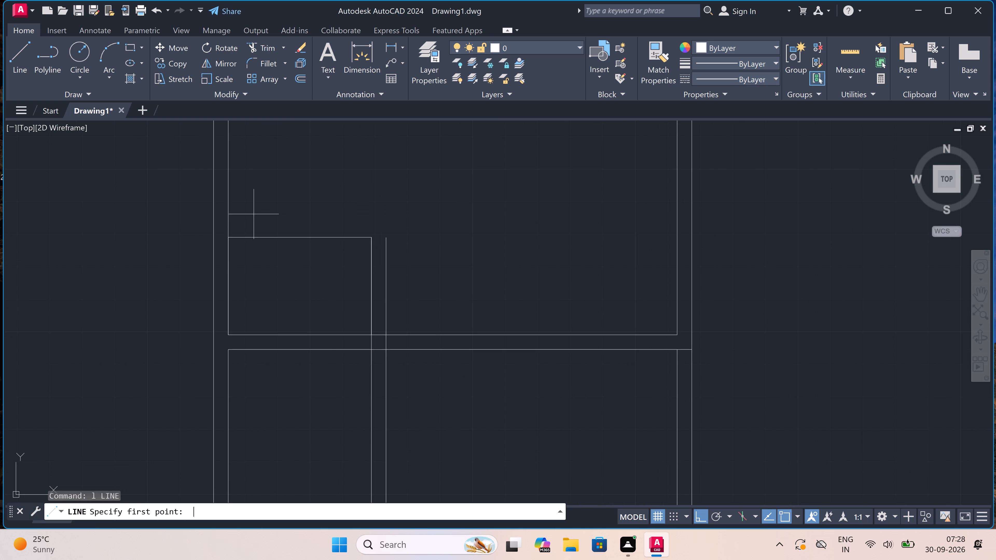
pyautogui.click(391, 235)
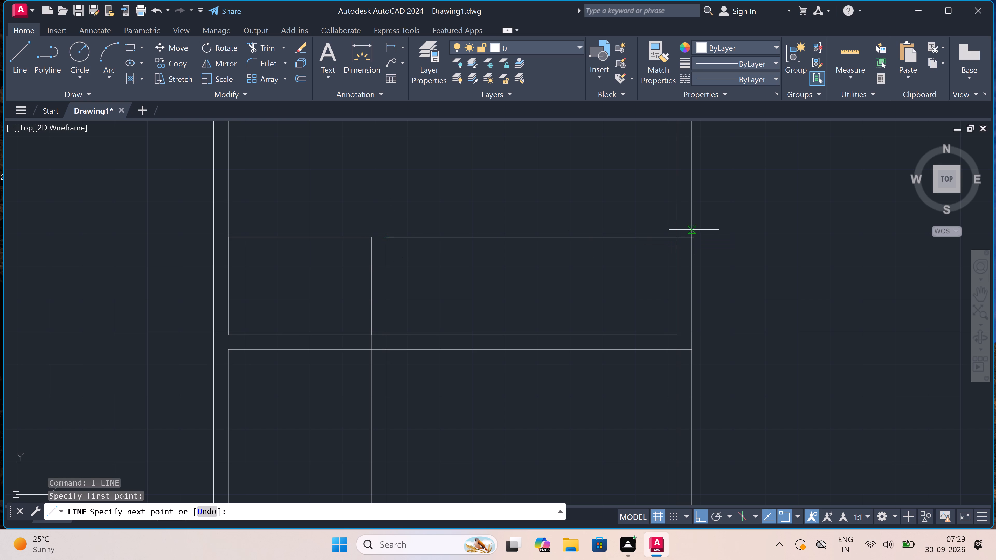
pyautogui.click(677, 240)
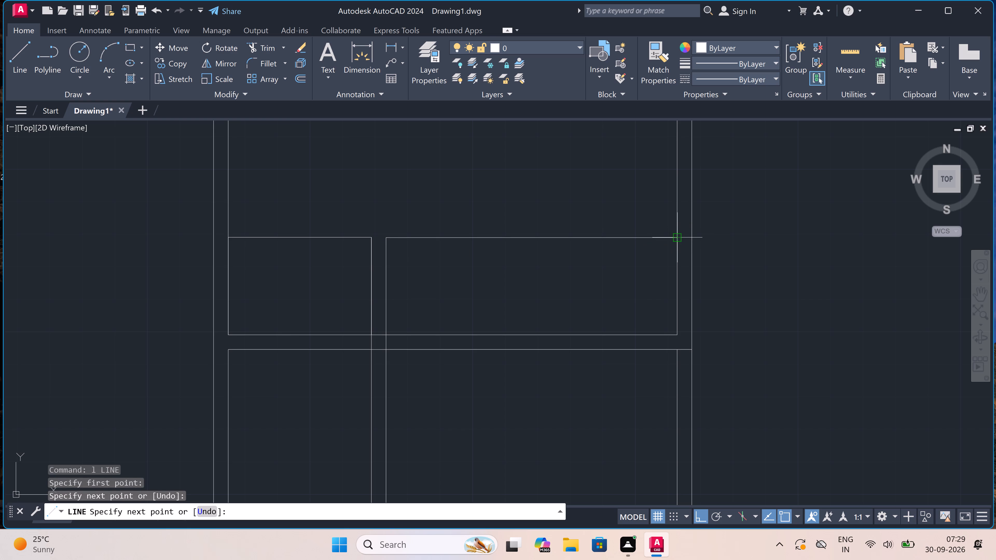
pyautogui.click(693, 241)
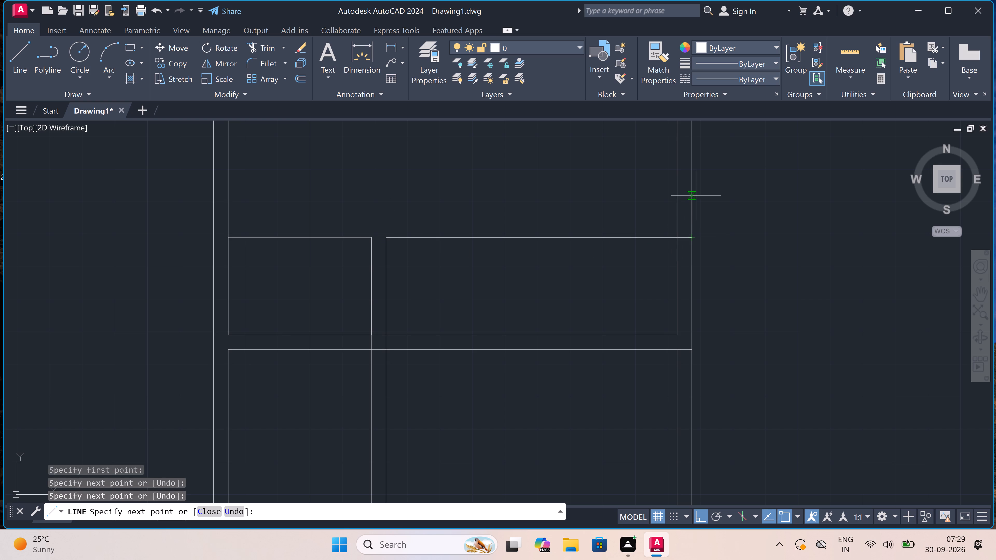
pyautogui.write('4.5"')
pyautogui.press('space')
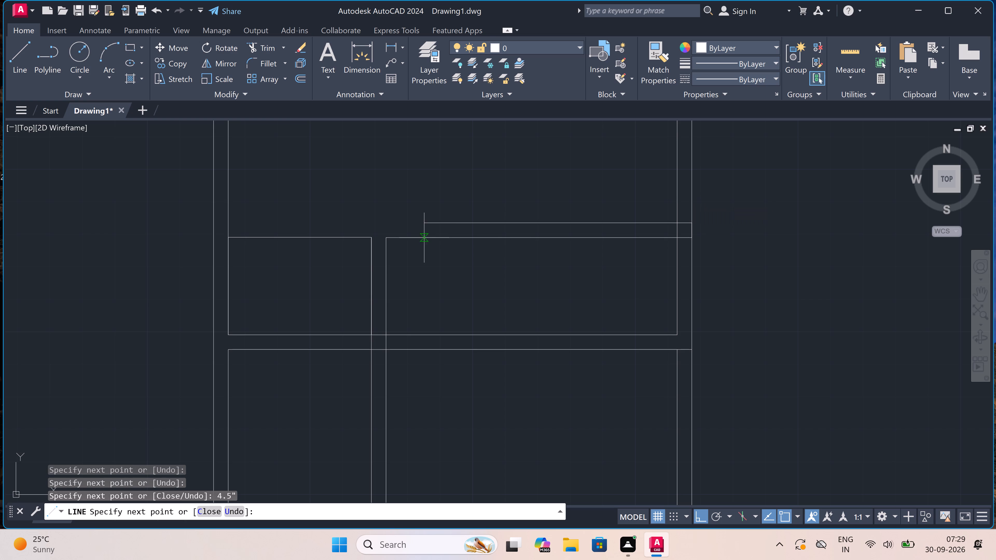
pyautogui.scroll(3, 342, 235)
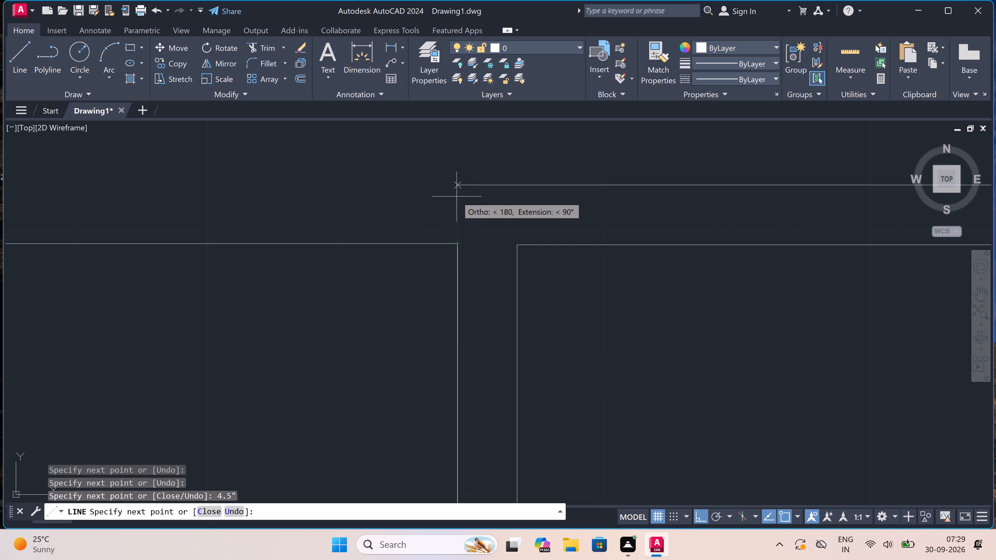
pyautogui.click(459, 186)
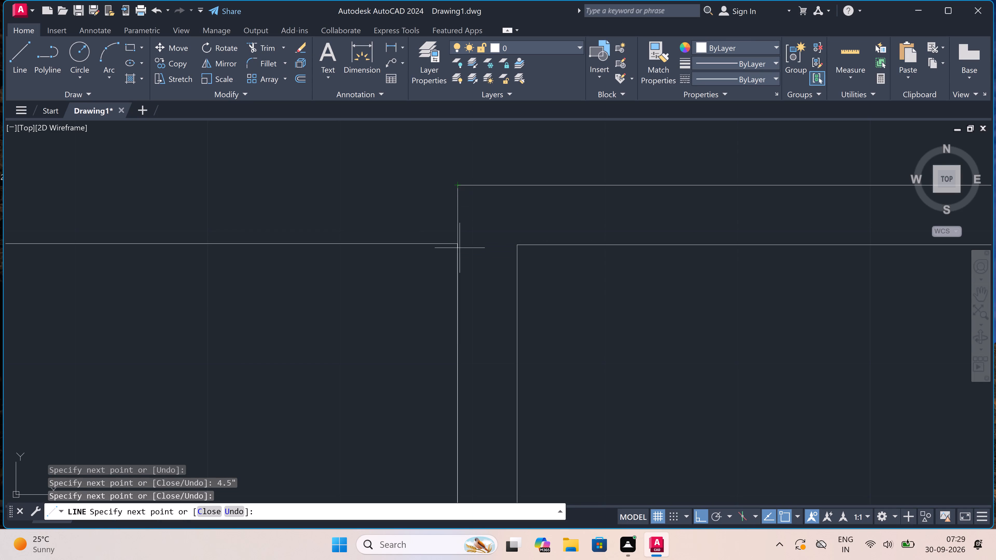
pyautogui.click(457, 239)
pyautogui.press('Escape')
pyautogui.scroll(-2, 457, 237)
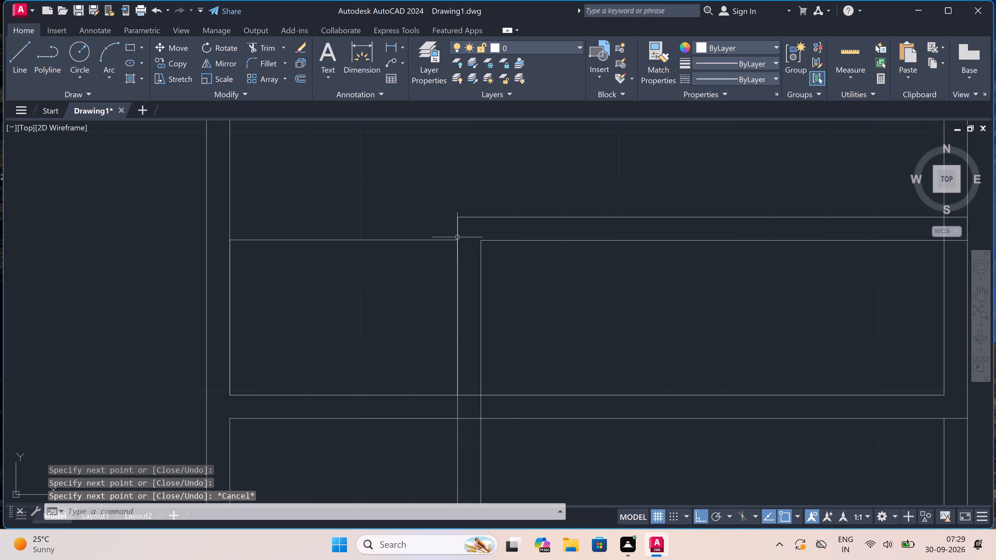
# Delete the small outline's upper horizontal line between the west wall and the partition's outer vertical line.
pyautogui.click(410, 227)
pyautogui.click(354, 282)
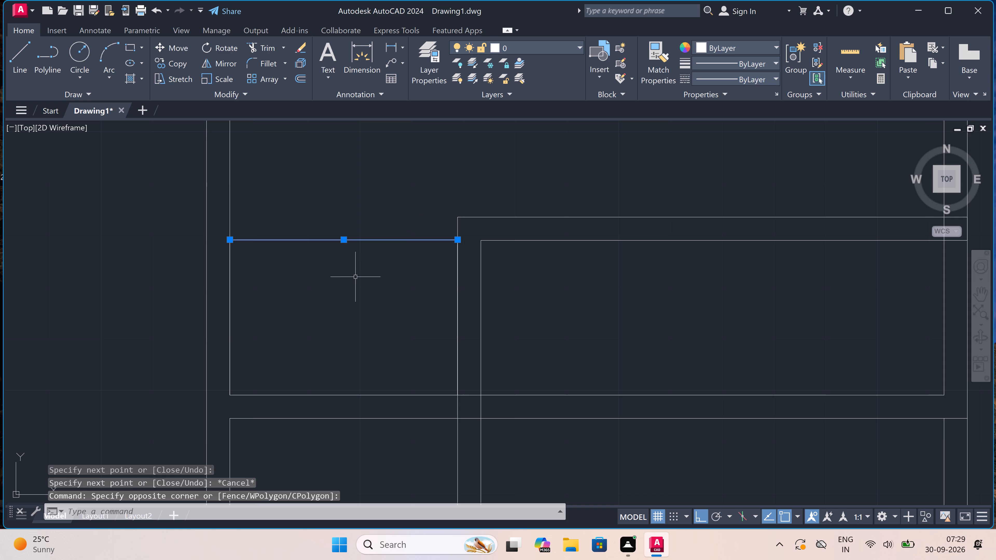
pyautogui.press('Delete')
# Draw a horizontal line from the new partition run's upper west corner west to the west wall's inner face.
pyautogui.press('l')
pyautogui.press('space')
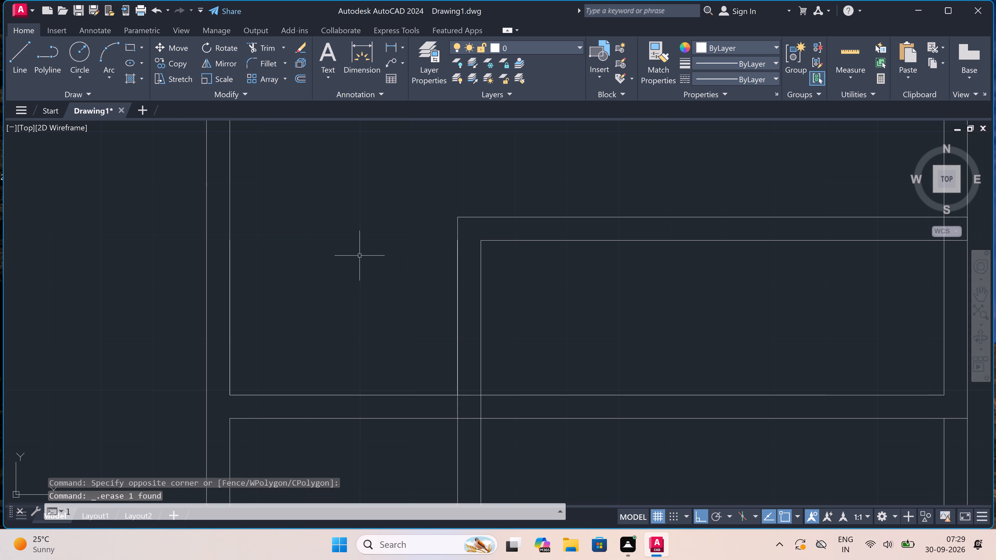
pyautogui.click(453, 212)
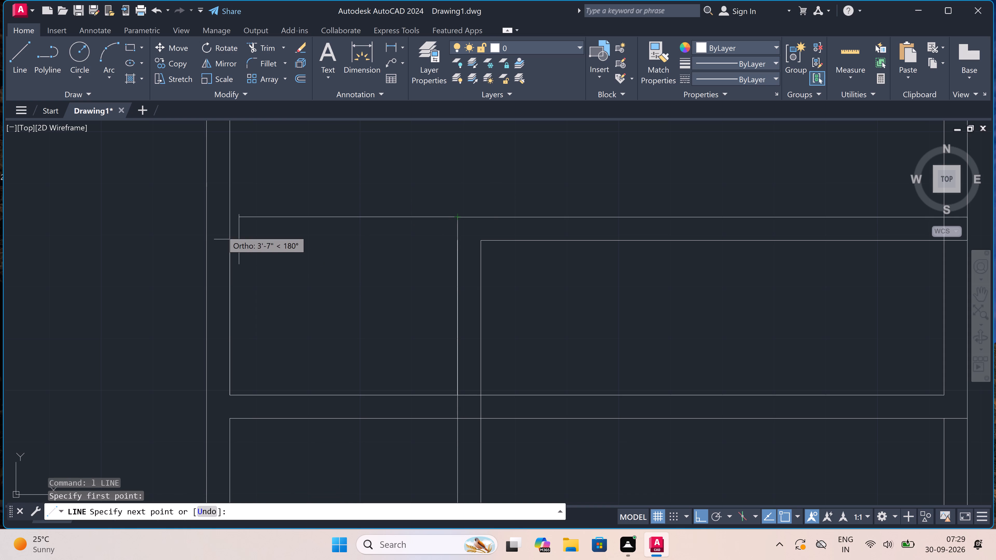
pyautogui.click(225, 223)
pyautogui.press('Escape')
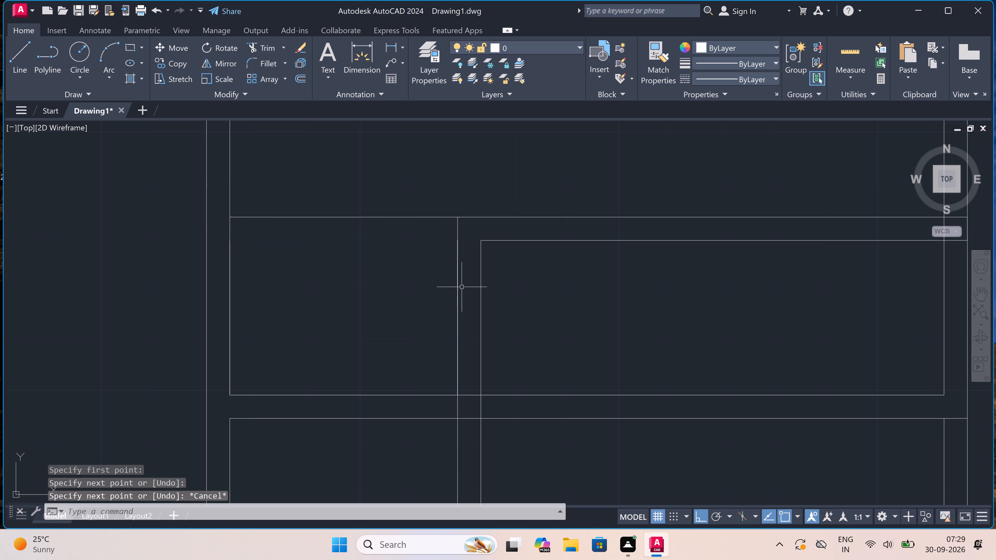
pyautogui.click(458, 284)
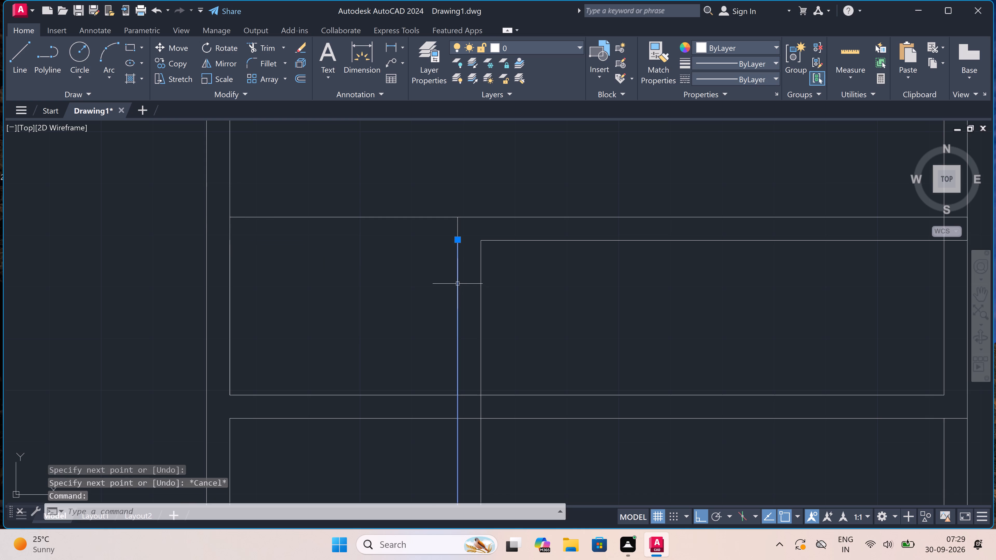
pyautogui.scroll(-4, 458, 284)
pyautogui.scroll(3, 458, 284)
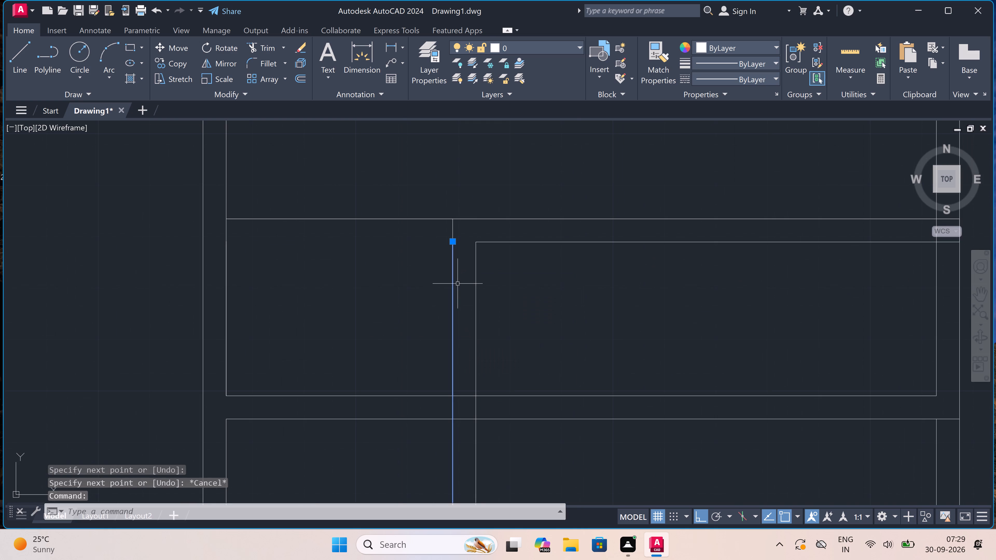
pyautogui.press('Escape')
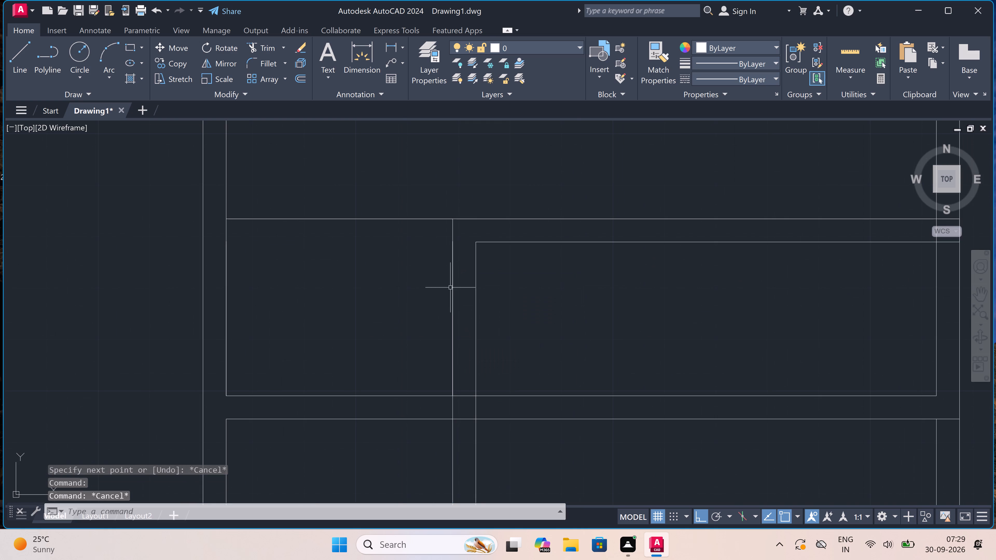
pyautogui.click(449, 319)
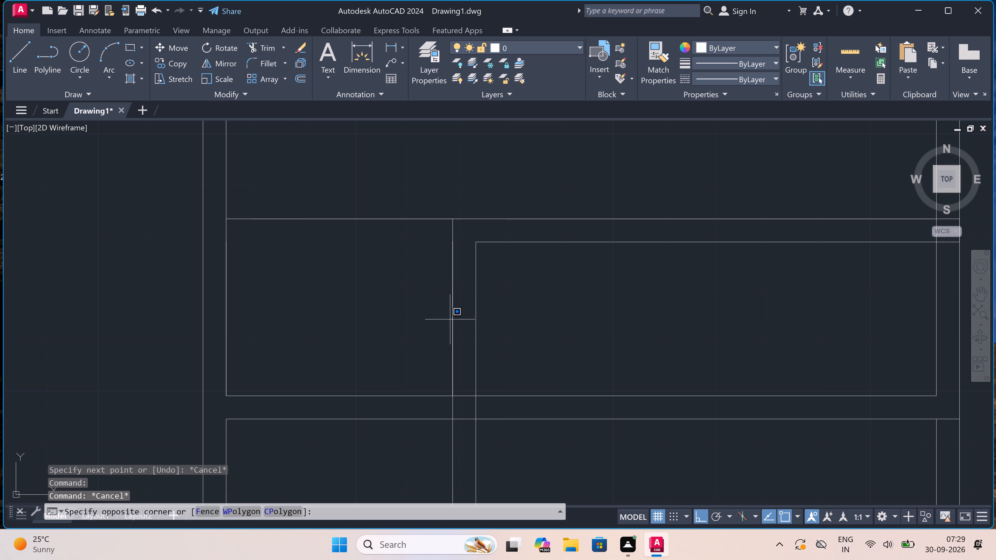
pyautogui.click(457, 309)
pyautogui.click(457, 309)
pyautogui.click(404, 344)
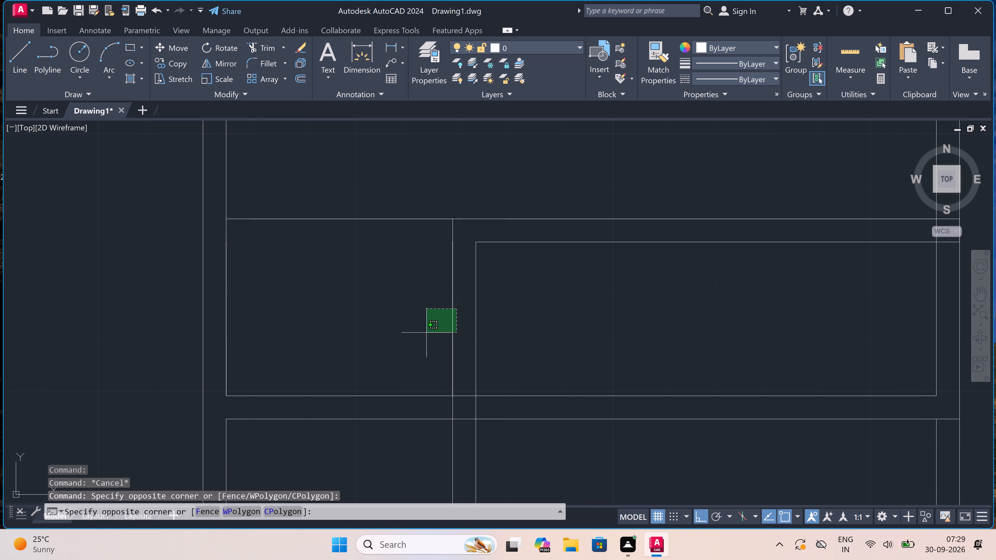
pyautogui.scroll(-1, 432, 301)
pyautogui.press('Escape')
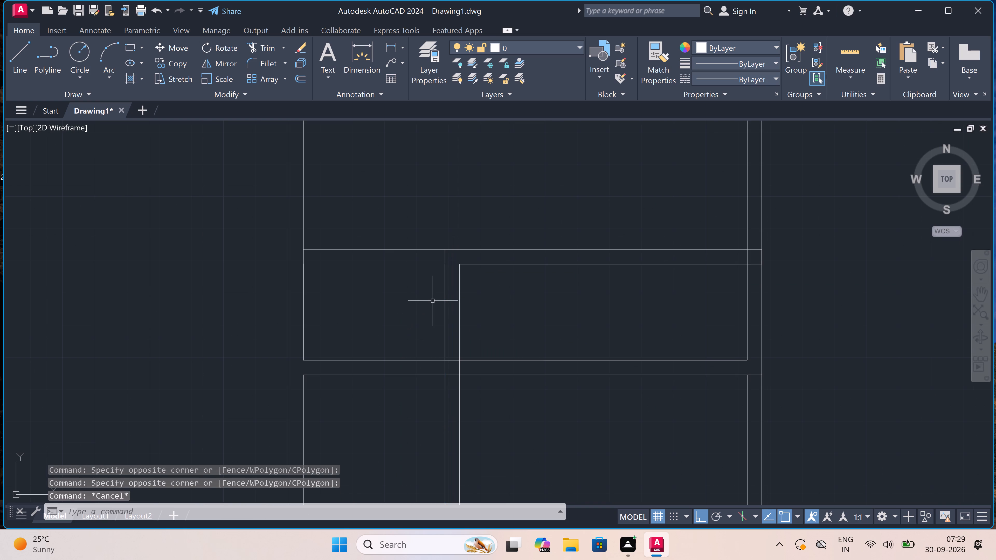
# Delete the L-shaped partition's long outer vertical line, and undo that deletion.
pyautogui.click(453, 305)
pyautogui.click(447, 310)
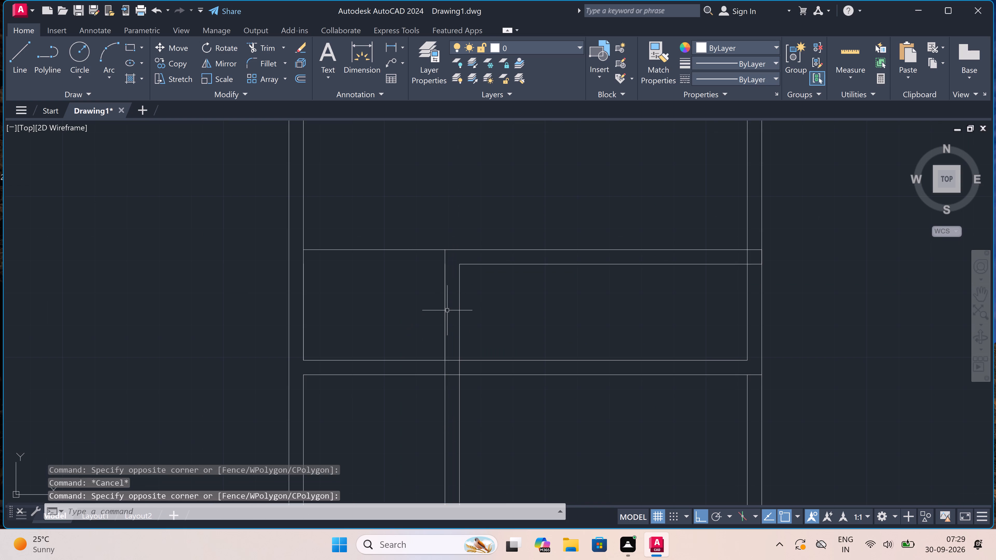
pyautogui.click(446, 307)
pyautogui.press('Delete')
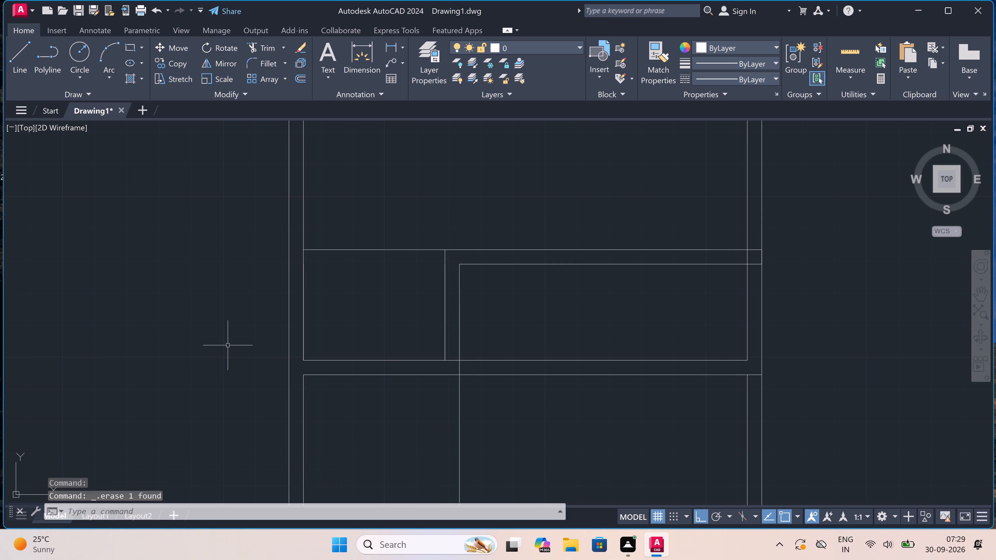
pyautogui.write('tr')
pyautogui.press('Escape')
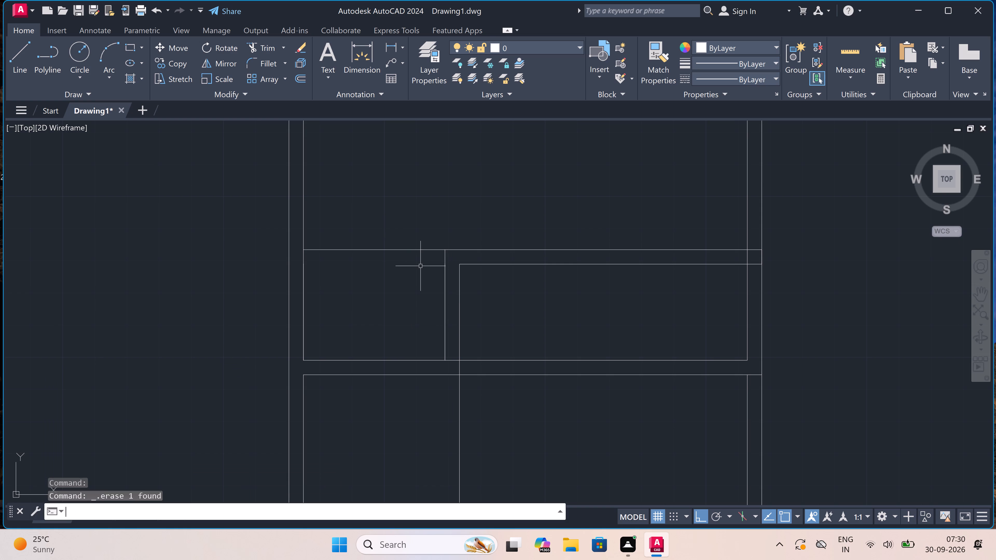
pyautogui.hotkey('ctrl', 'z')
# Trim the crossing lines where the west rooms' horizontal wall meets the L-shaped partition's vertical run, opening the wall junction.
pyautogui.scroll(-1, 427, 246)
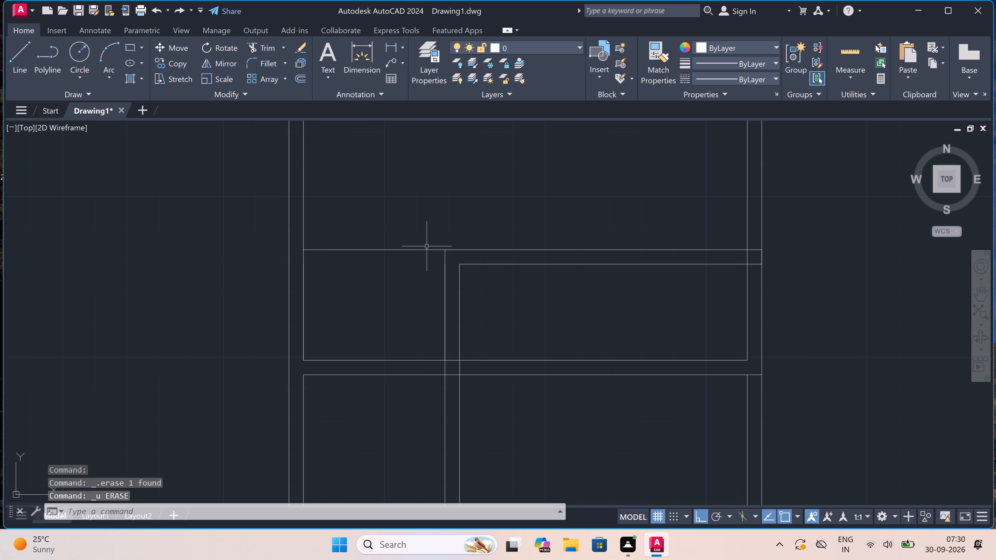
pyautogui.scroll(-1, 427, 246)
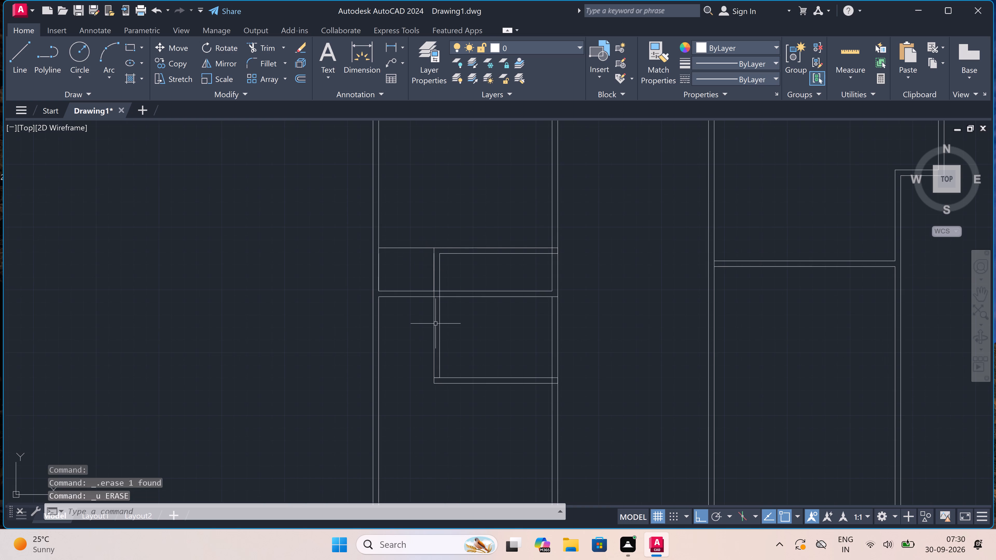
pyautogui.write('tr')
pyautogui.press('space')
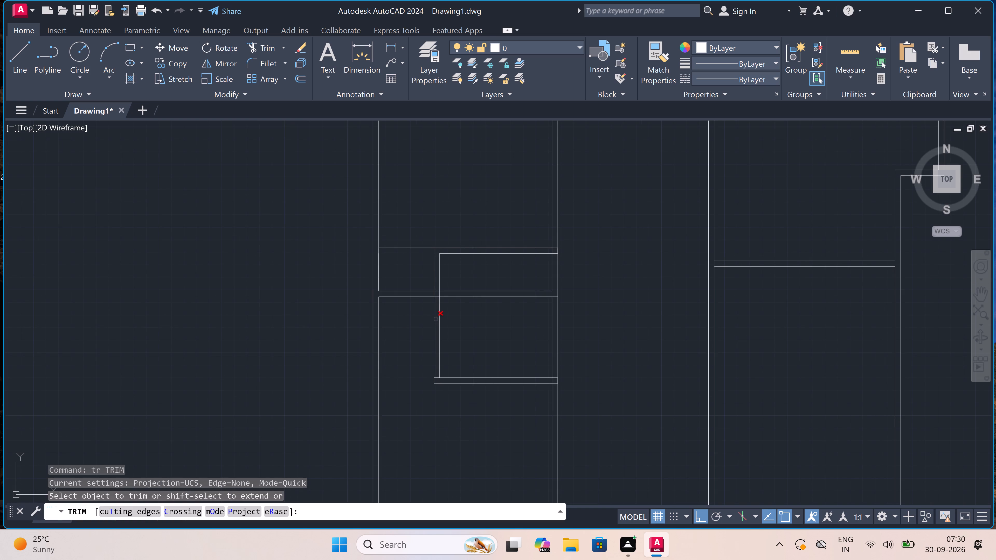
pyautogui.scroll(2, 434, 303)
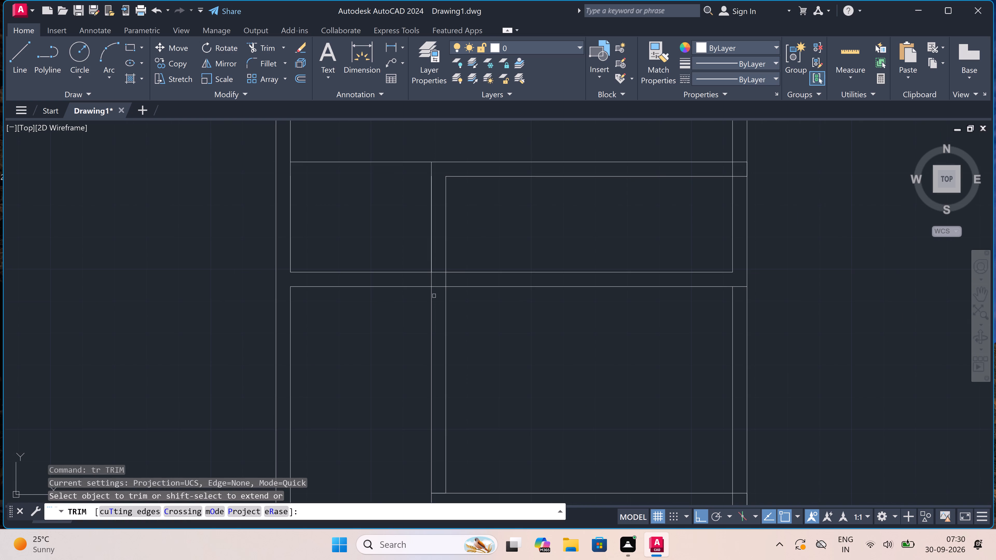
pyautogui.scroll(2, 437, 263)
pyautogui.click(437, 263)
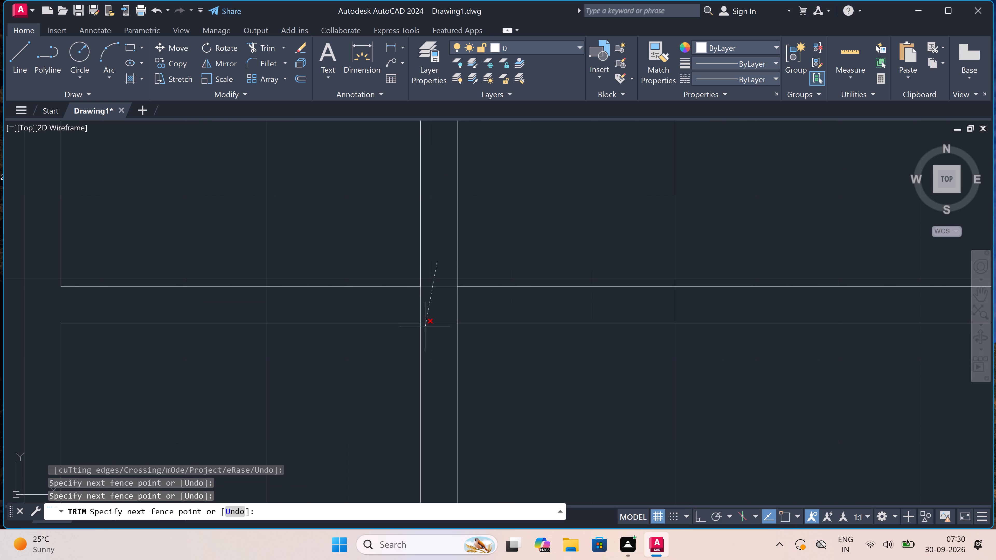
pyautogui.click(428, 332)
pyautogui.click(408, 309)
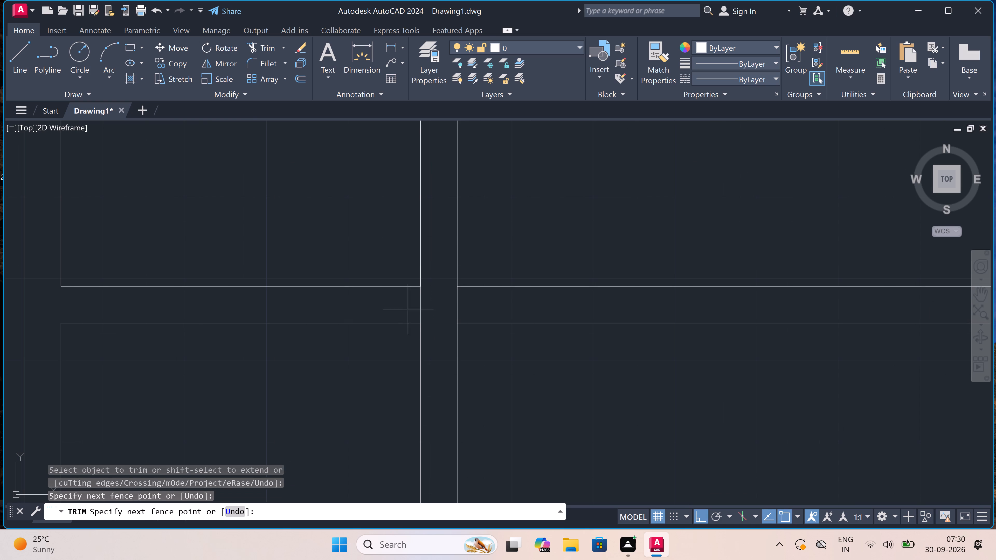
pyautogui.click(426, 301)
# Trim away the horizontal wall's two lines inside the partitioned room and its leftover stub across the east wall.
pyautogui.scroll(-5, 426, 300)
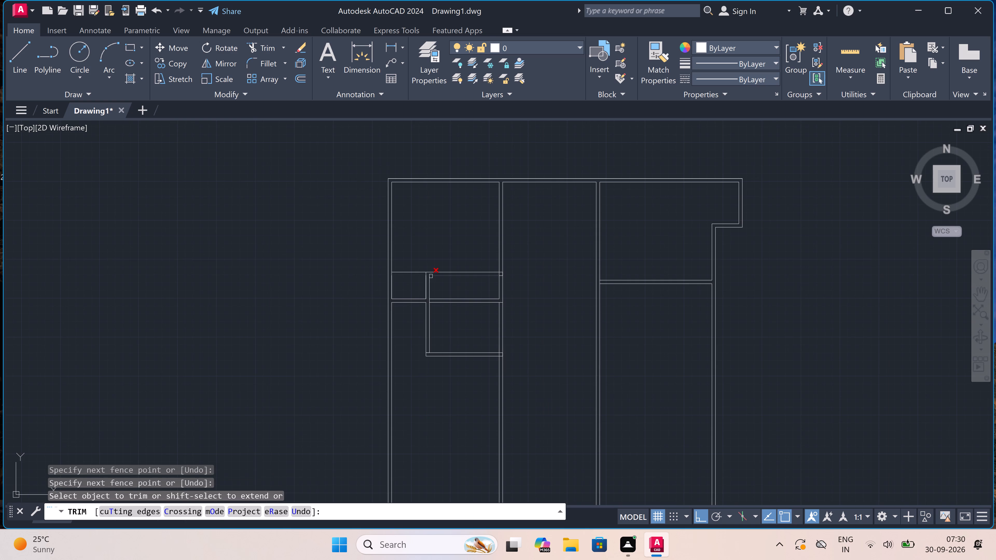
pyautogui.scroll(1, 432, 266)
pyautogui.click(491, 294)
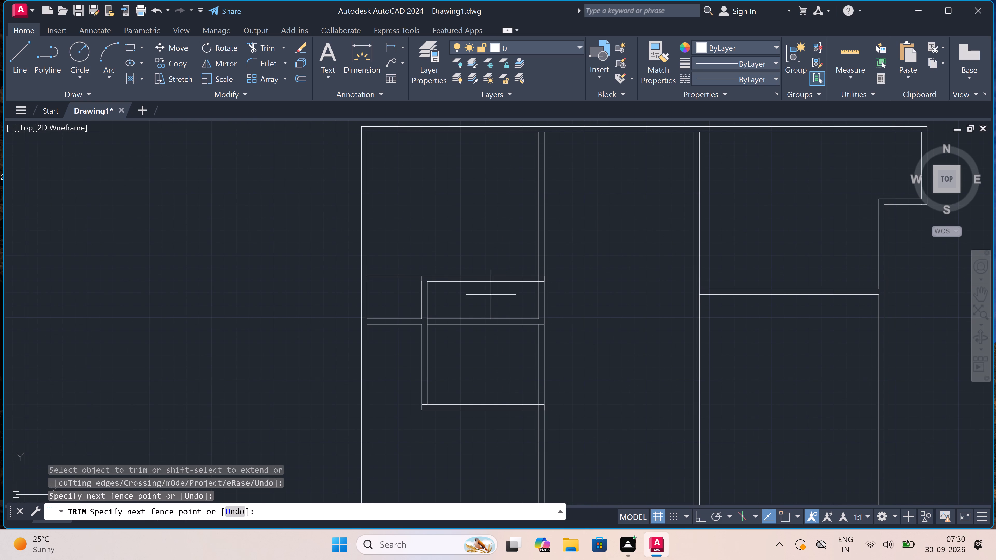
pyautogui.click(487, 391)
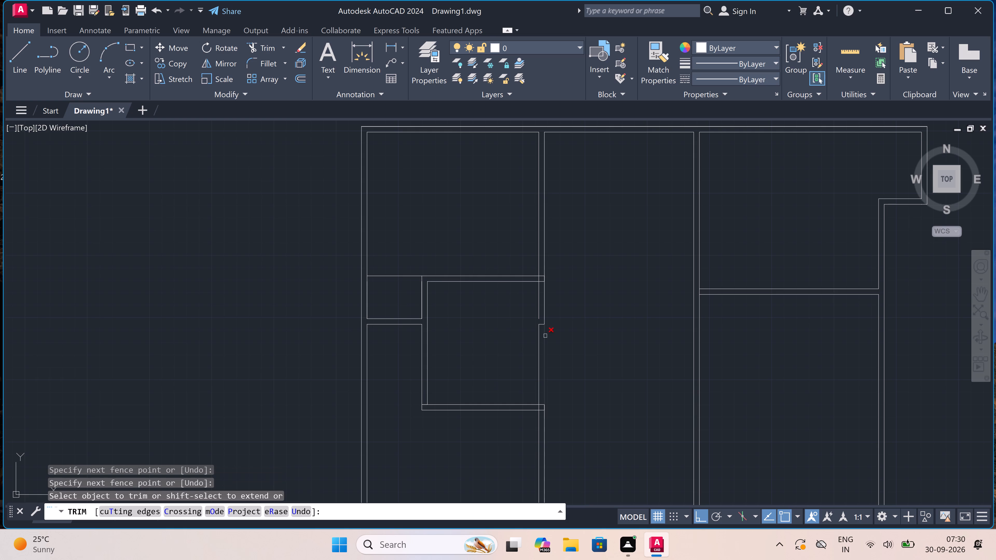
pyautogui.scroll(3, 538, 322)
pyautogui.click(543, 301)
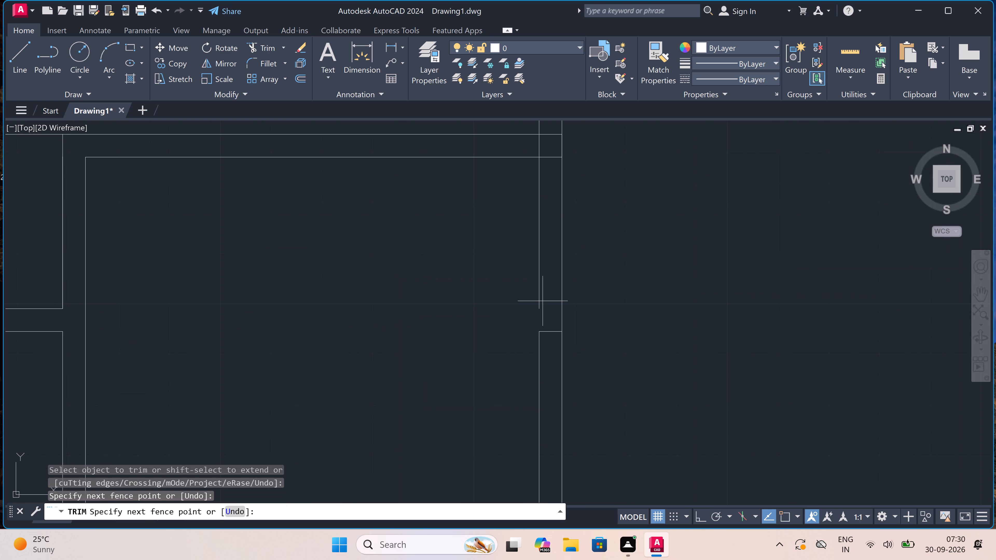
pyautogui.click(546, 383)
pyautogui.scroll(-3, 546, 381)
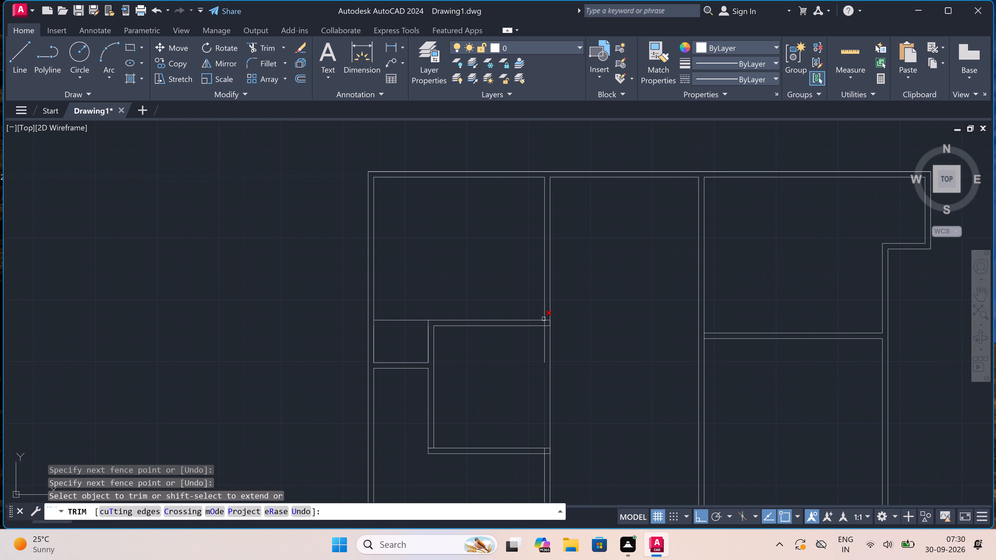
# Trim the east wall's inner face line where it crosses the thickness of the partitioned room's north and south walls.
pyautogui.scroll(3, 547, 323)
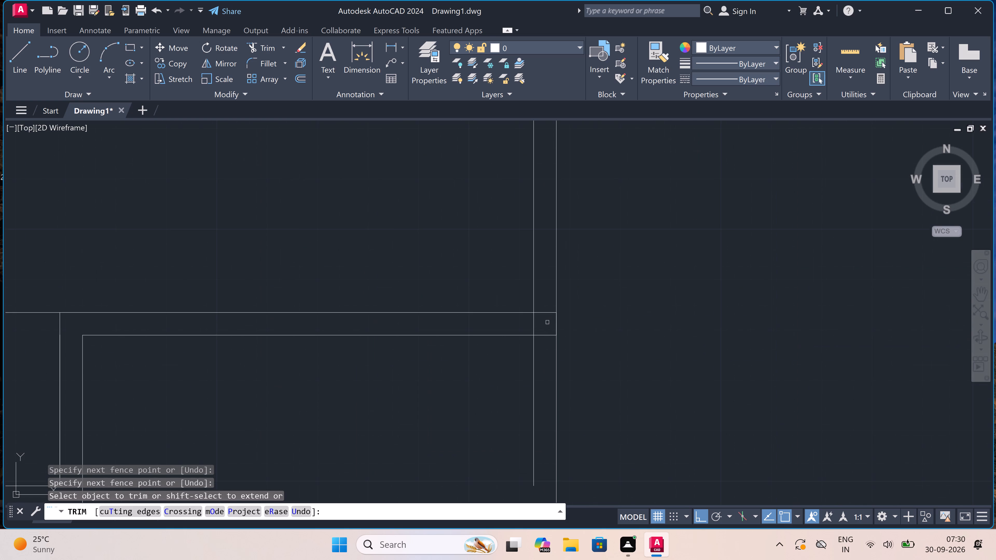
pyautogui.click(547, 320)
pyautogui.click(525, 321)
pyautogui.scroll(-5, 526, 319)
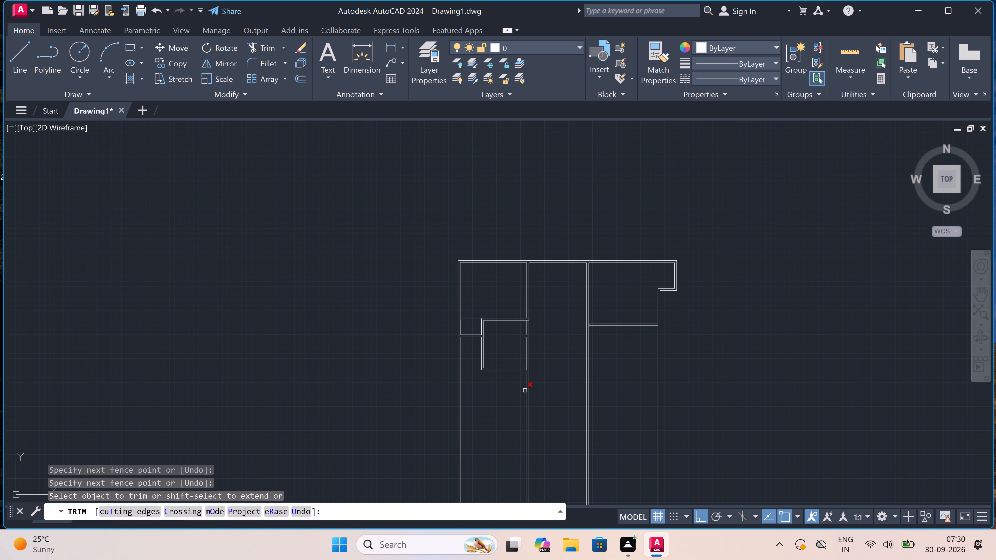
pyautogui.scroll(2, 525, 357)
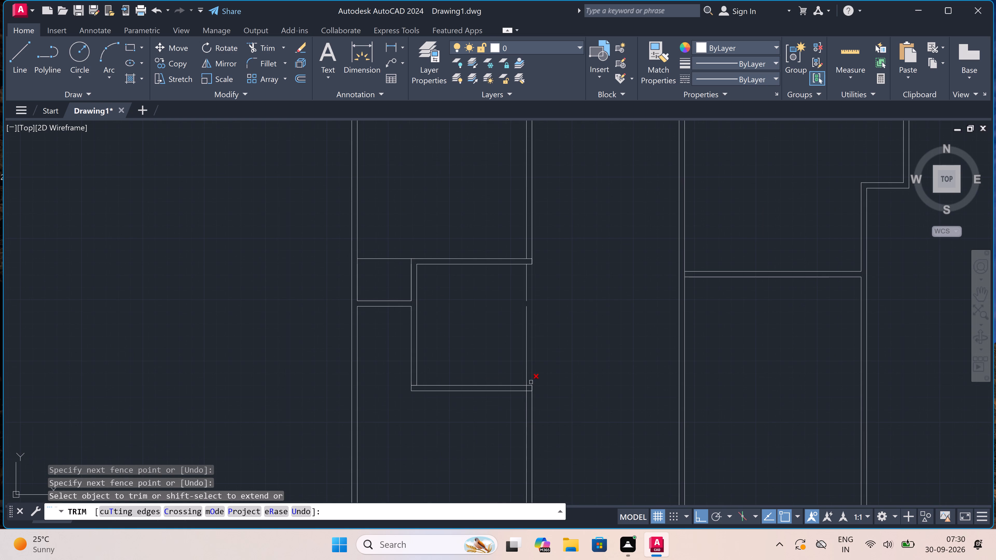
pyautogui.scroll(3, 525, 392)
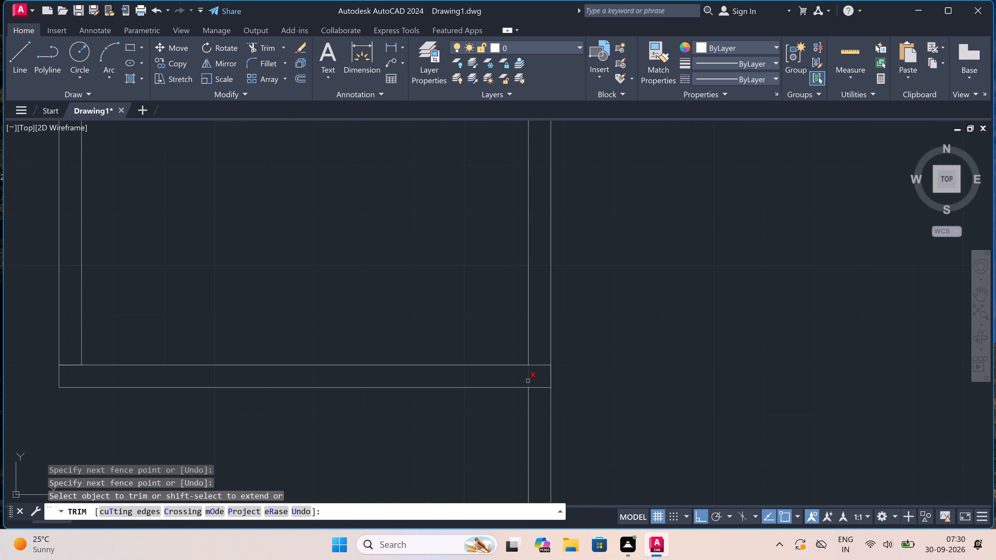
pyautogui.click(528, 381)
pyautogui.press('Escape')
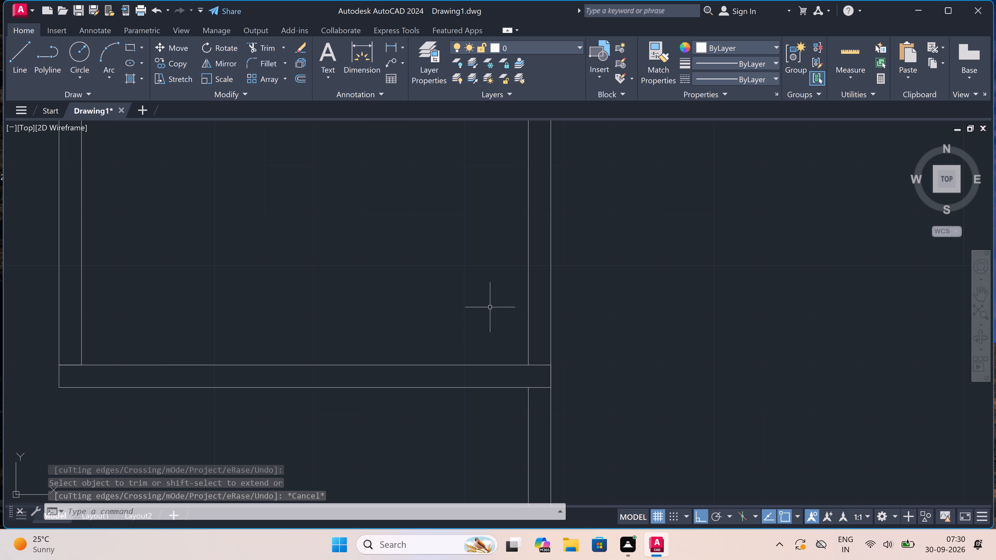
# Draw two short horizontal lines across the partitioned room's east wall to mark the north and south ends of an opening.
pyautogui.scroll(-3, 490, 300)
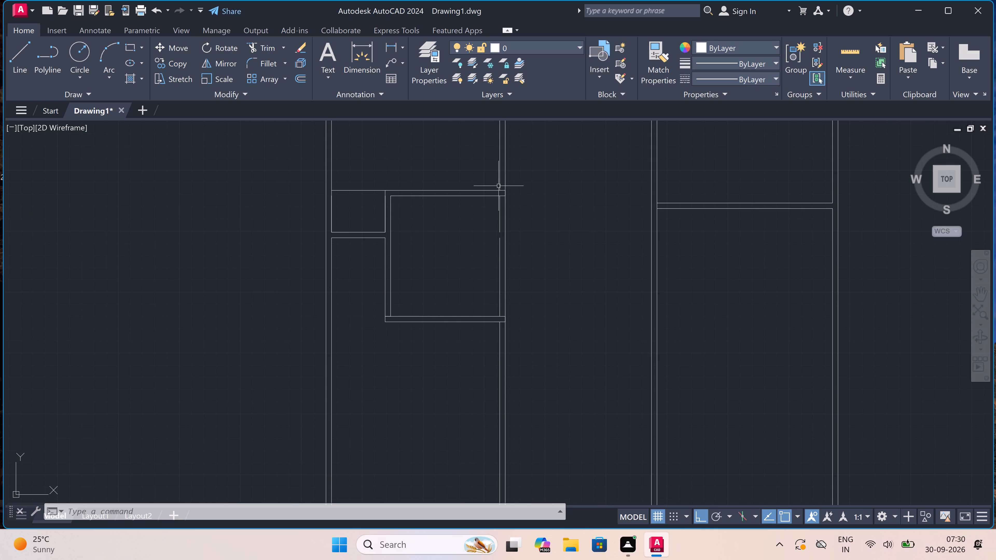
pyautogui.scroll(1, 499, 204)
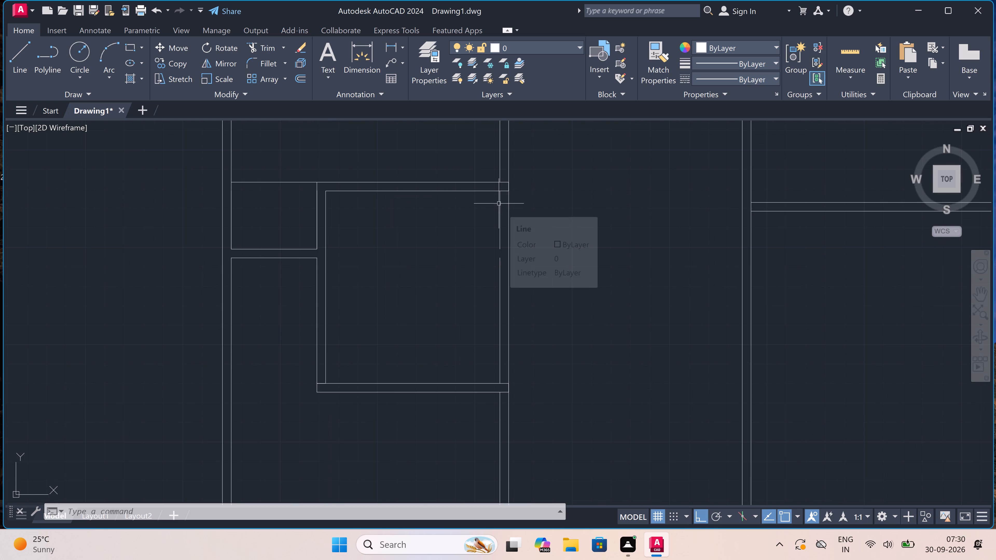
pyautogui.scroll(1, 499, 203)
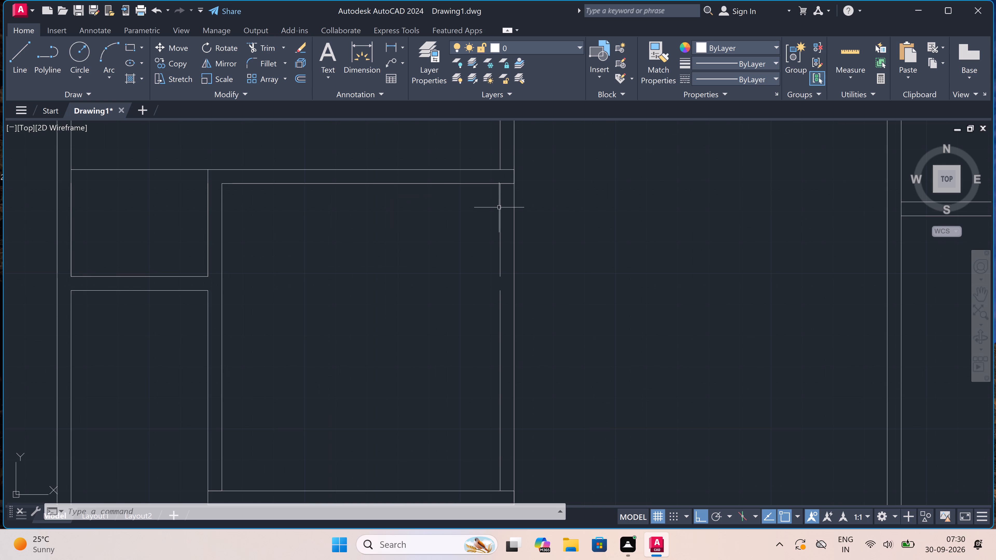
pyautogui.press('l')
pyautogui.press('space')
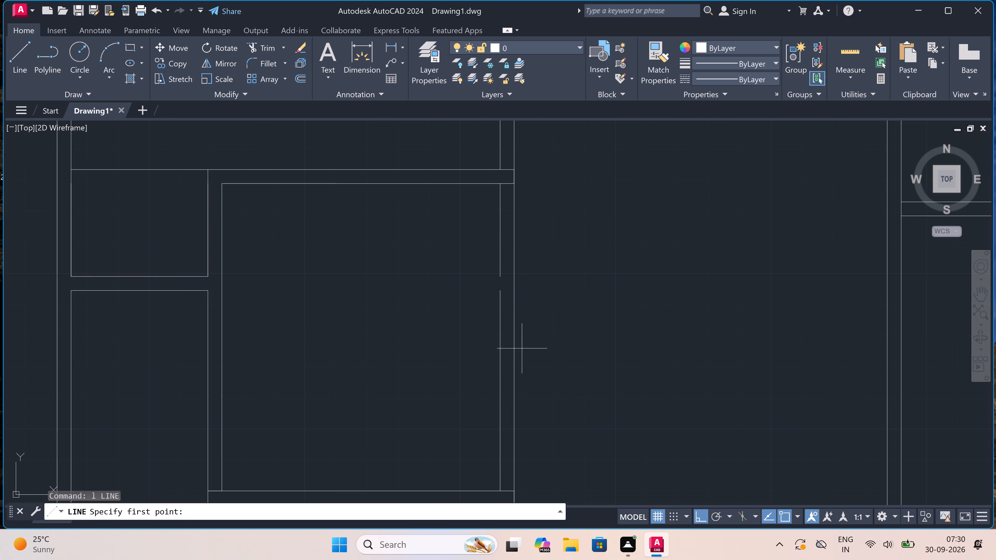
pyautogui.click(498, 235)
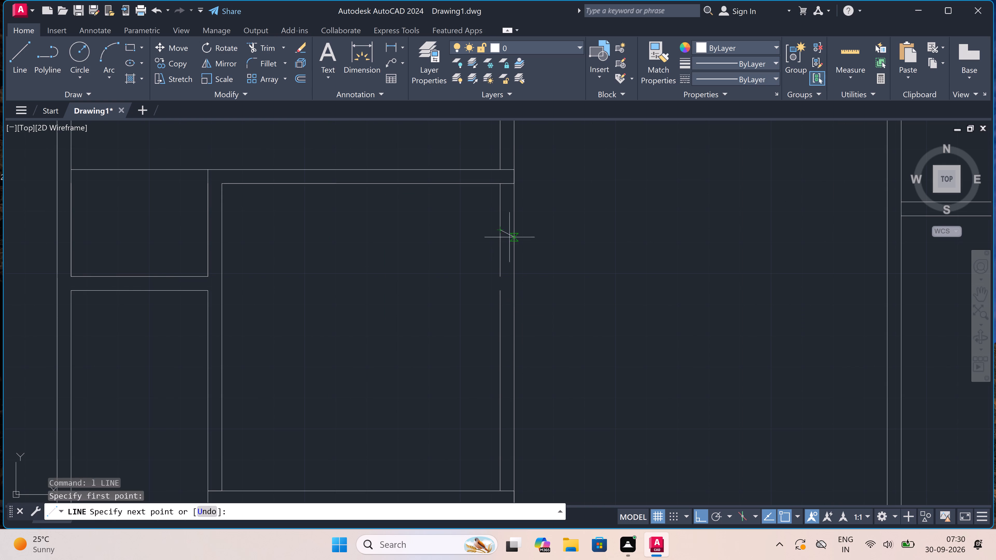
pyautogui.click(514, 230)
pyautogui.press('Escape')
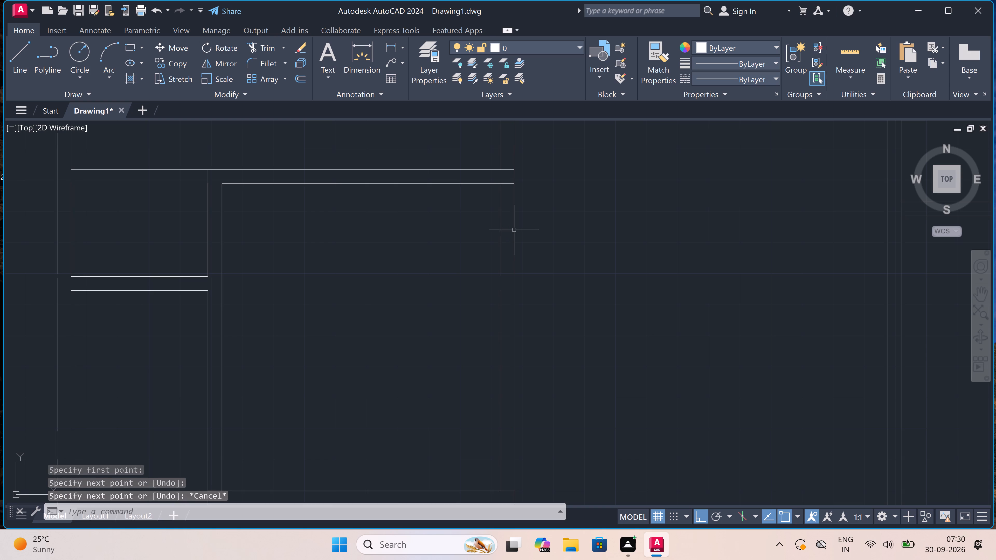
pyautogui.press('space')
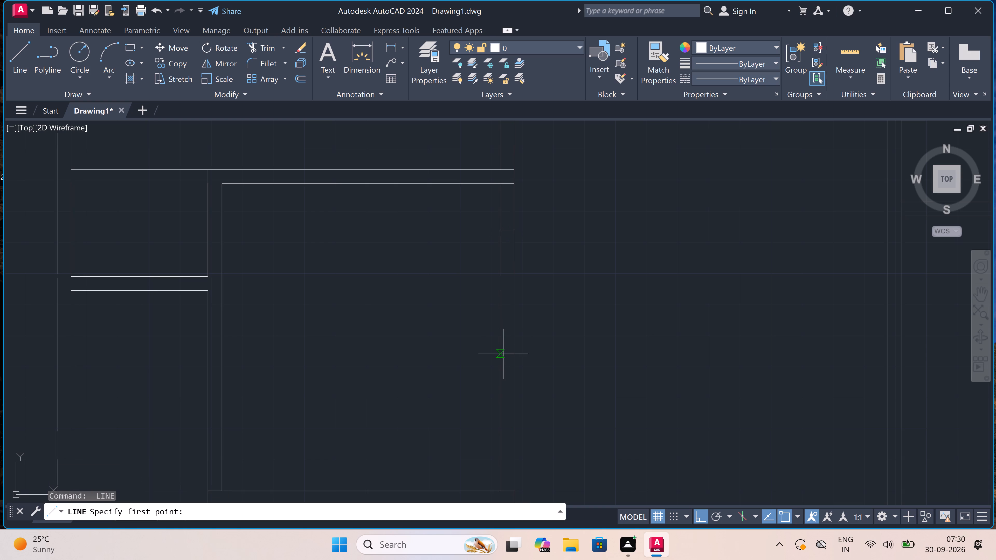
pyautogui.click(500, 358)
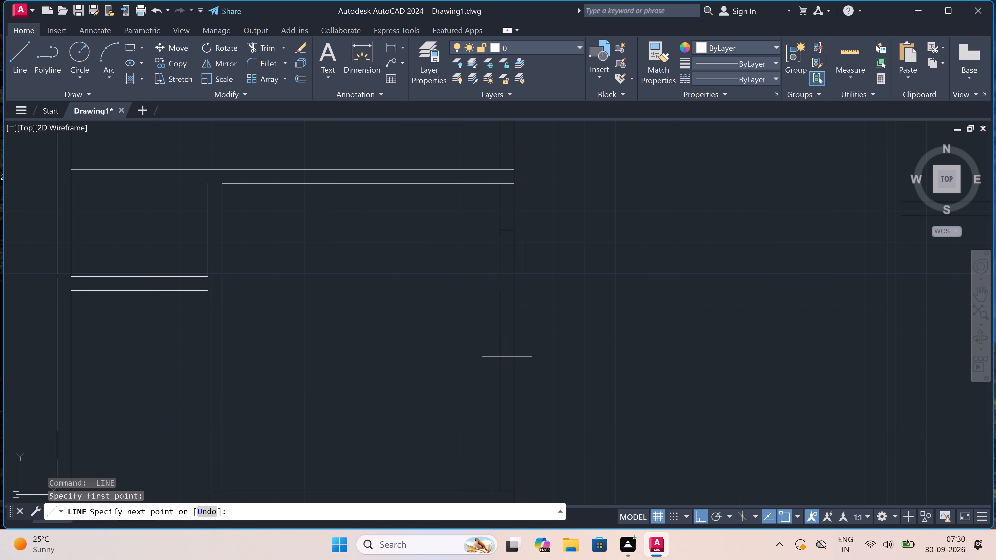
pyautogui.click(513, 358)
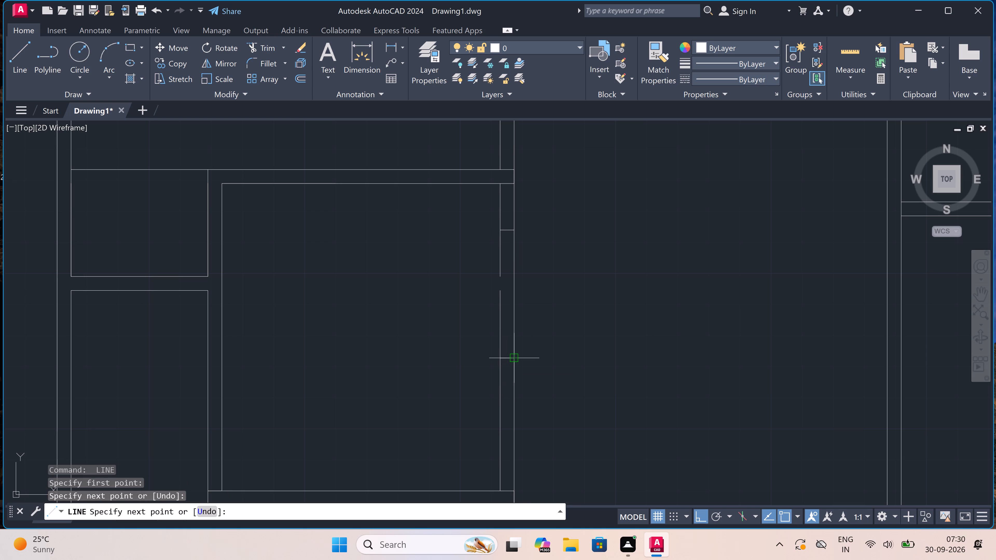
pyautogui.press('Escape')
# Trim the east wall's face lines between the two jamb lines, including the leftover inner piece, to cut the opening.
pyautogui.press('t')
pyautogui.press('r')
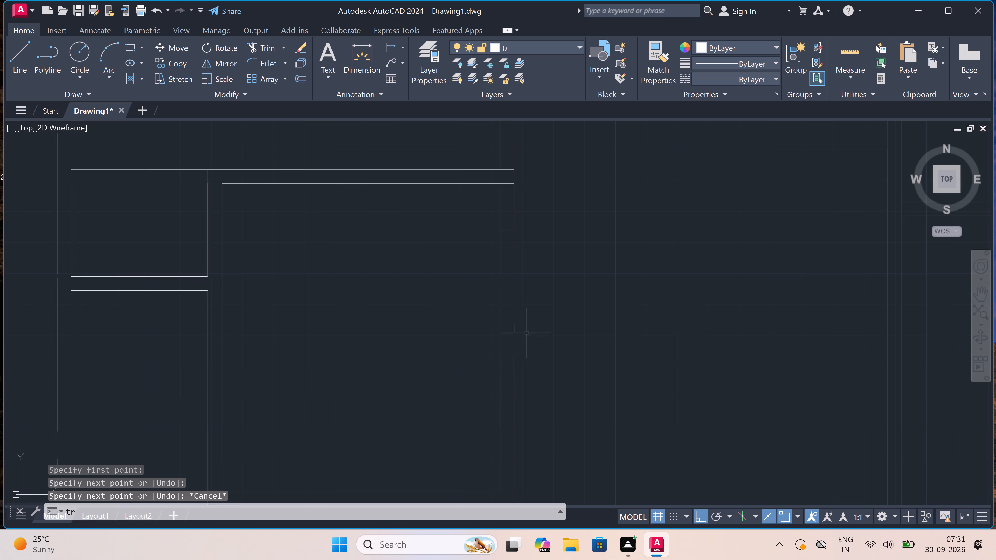
pyautogui.press('space')
pyautogui.click(538, 316)
pyautogui.click(458, 316)
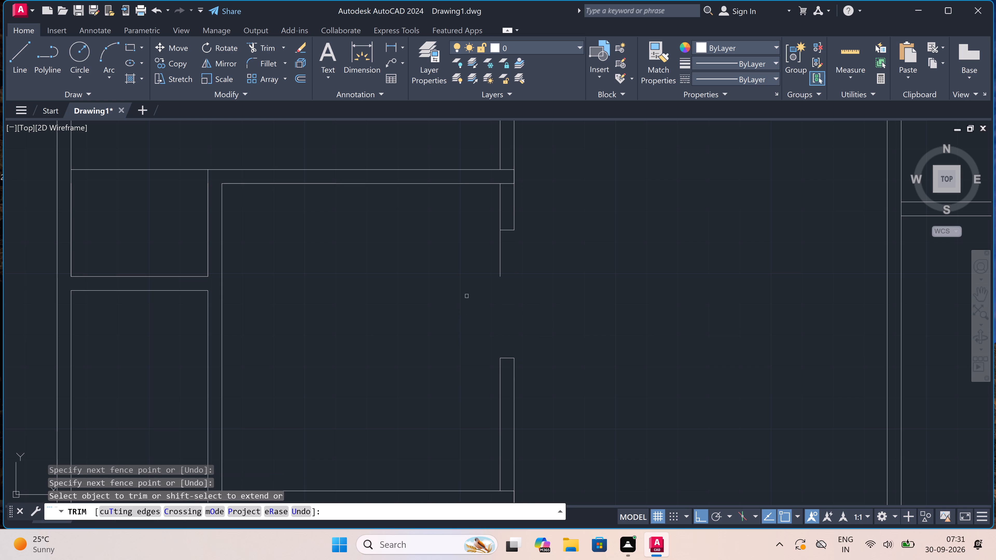
pyautogui.click(507, 246)
pyautogui.click(485, 258)
# Trim the inner wall lines crossing the partitioned room's north-east and south-west corners.
pyautogui.click(505, 185)
pyautogui.scroll(-1, 505, 185)
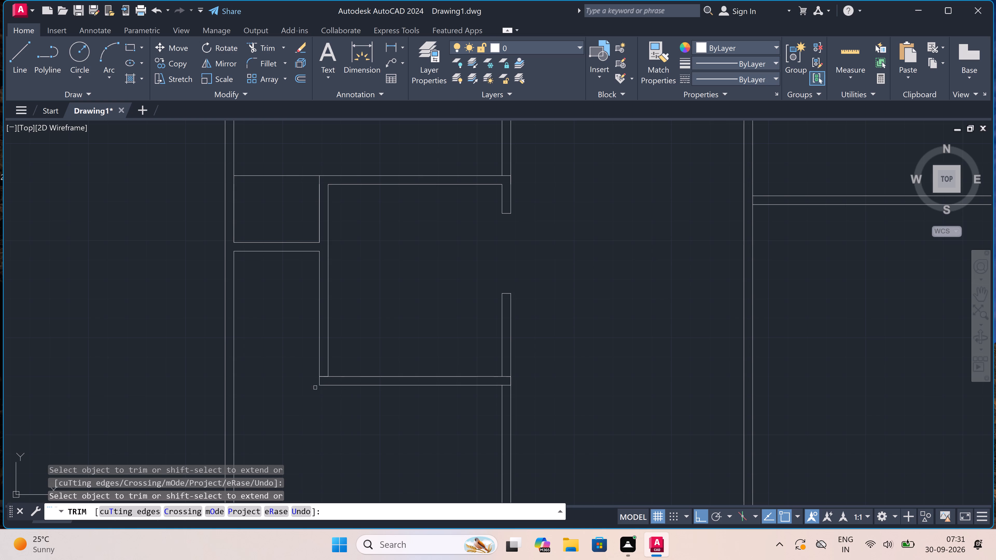
pyautogui.scroll(4, 321, 383)
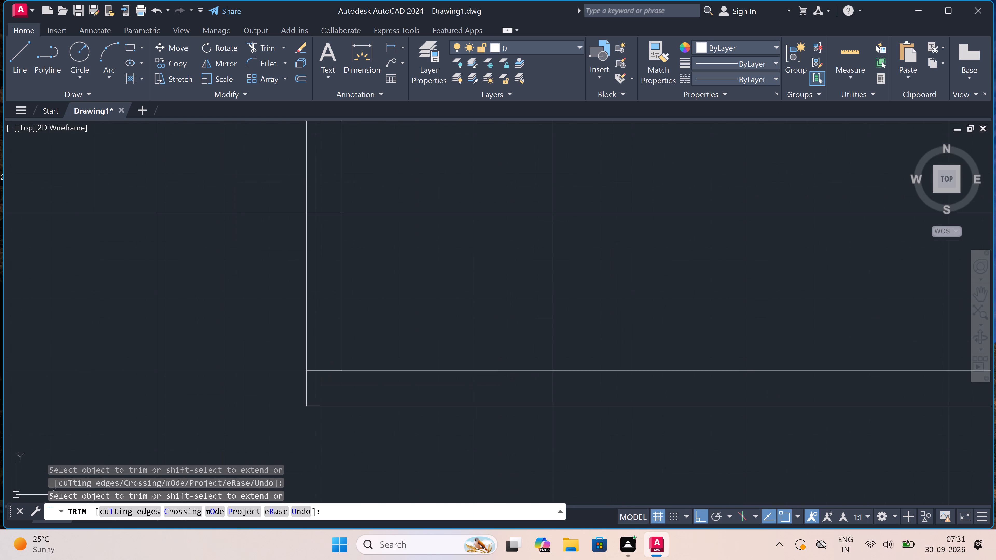
pyautogui.click(324, 370)
pyautogui.click(325, 365)
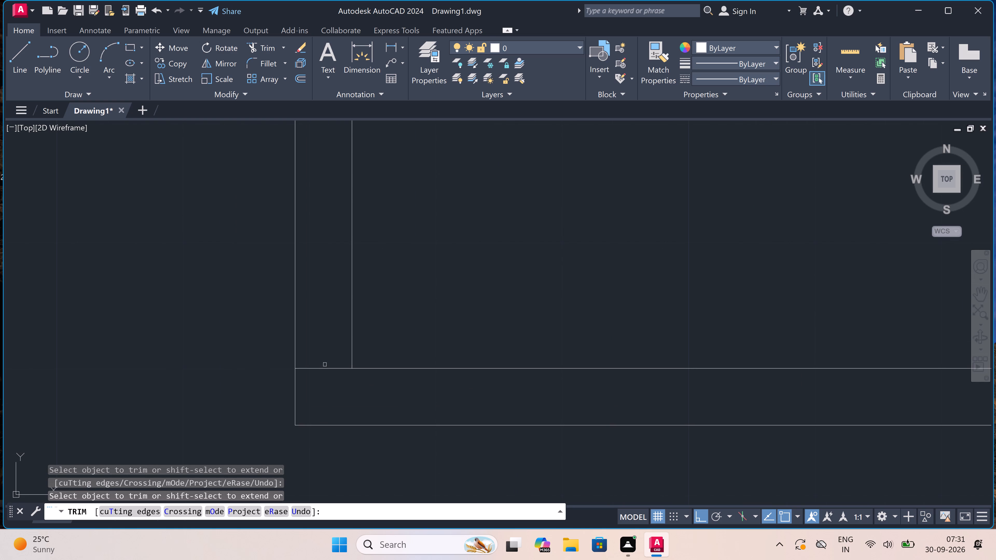
pyautogui.click(324, 376)
pyautogui.scroll(-4, 324, 375)
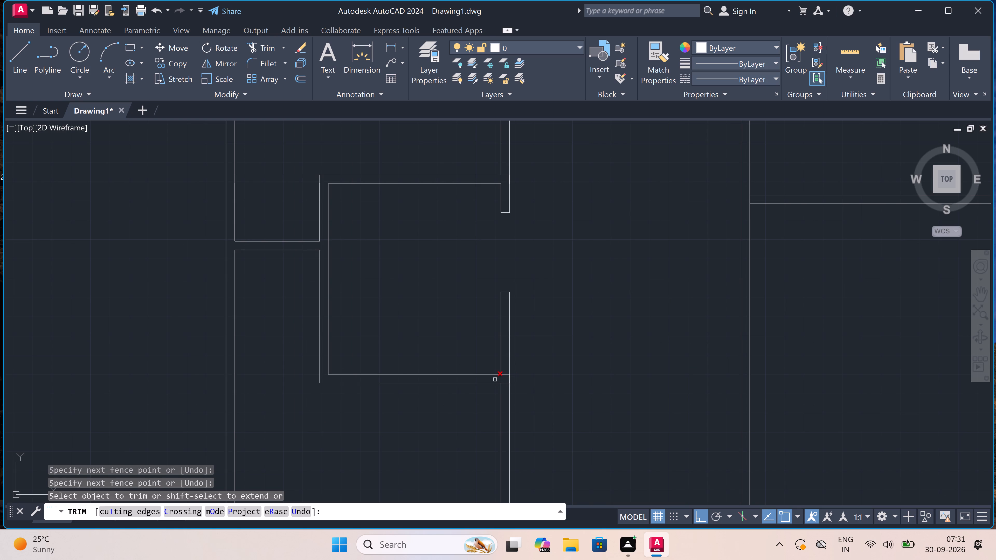
# Trim the east wall's two lines south of the partitioned room and the crossing inner line at its south-east corner.
pyautogui.scroll(1, 501, 373)
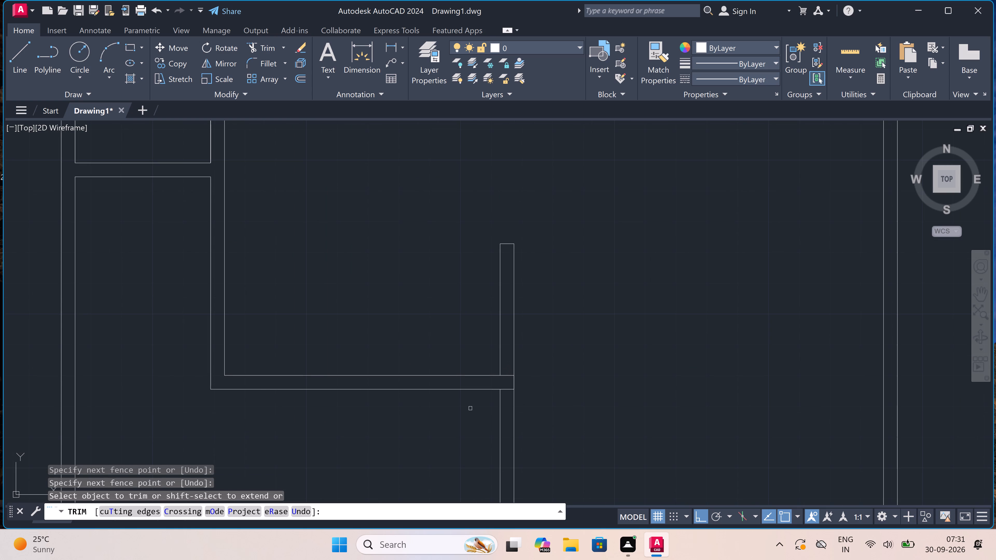
pyautogui.click(458, 395)
pyautogui.moveTo(612, 404); pyautogui.dragTo(609, 409)
pyautogui.click(505, 374)
pyautogui.scroll(-3, 505, 374)
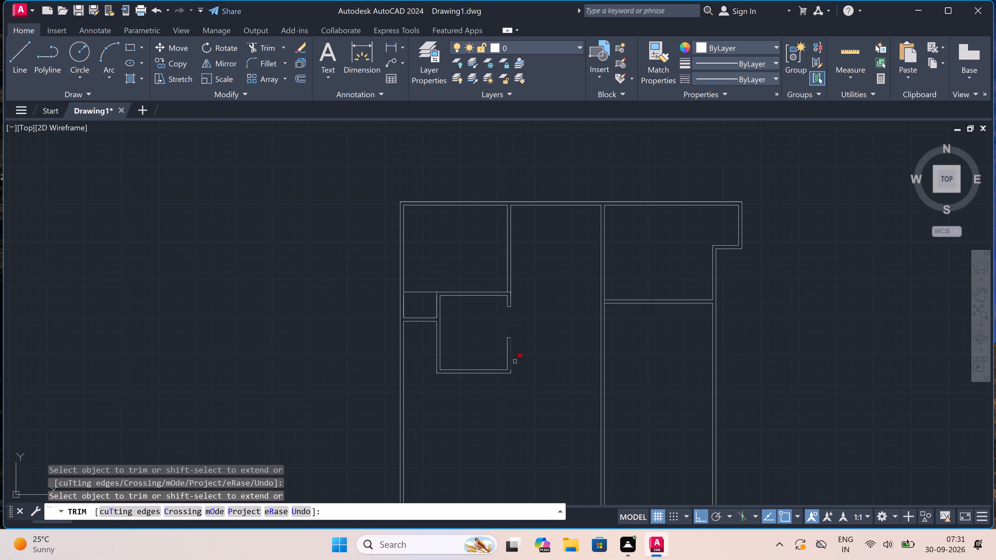
pyautogui.press('Escape')
# Draw a line from the middle of the upper west room's south-east wall junction, 2" north and 3' west.
pyautogui.scroll(1, 509, 281)
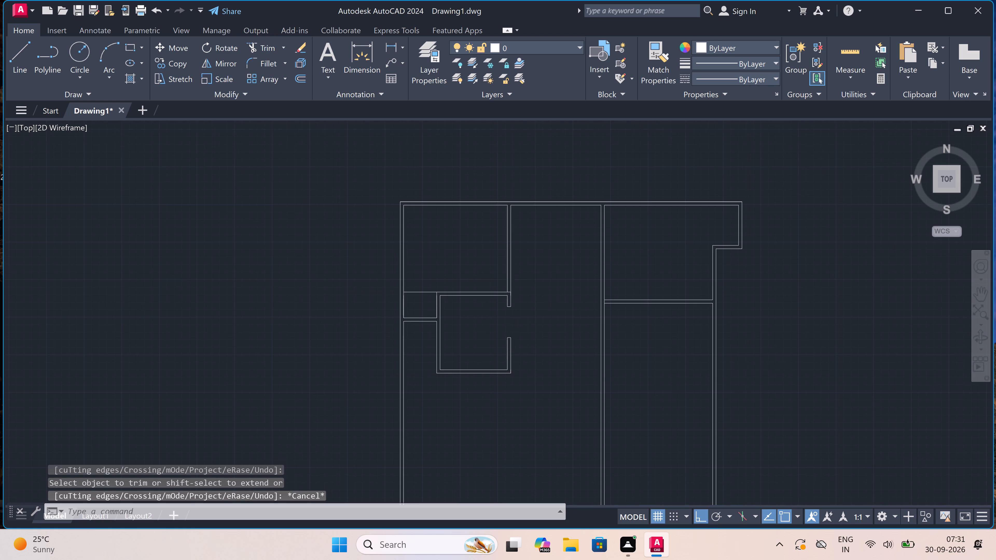
pyautogui.scroll(2, 509, 281)
pyautogui.write('l')
pyautogui.press('space')
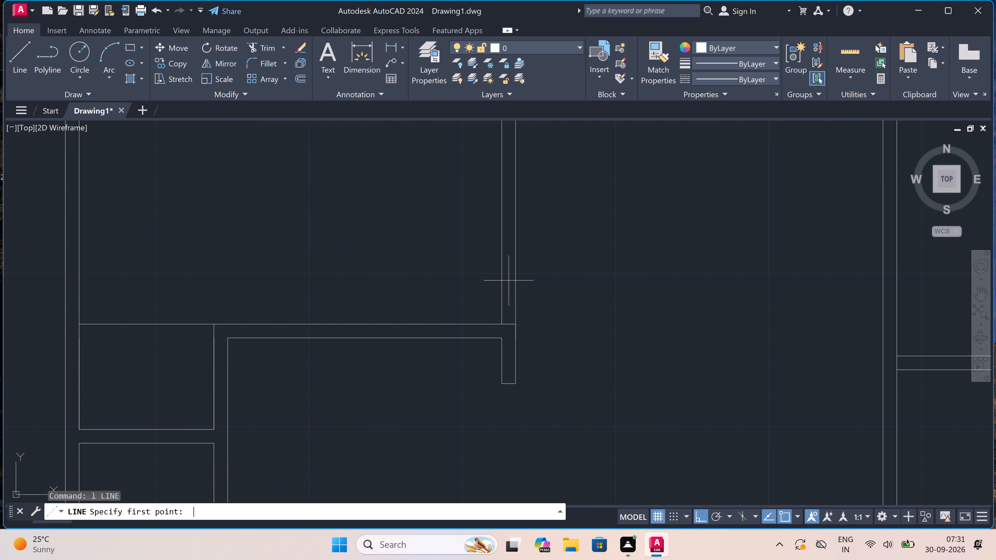
pyautogui.scroll(1, 509, 281)
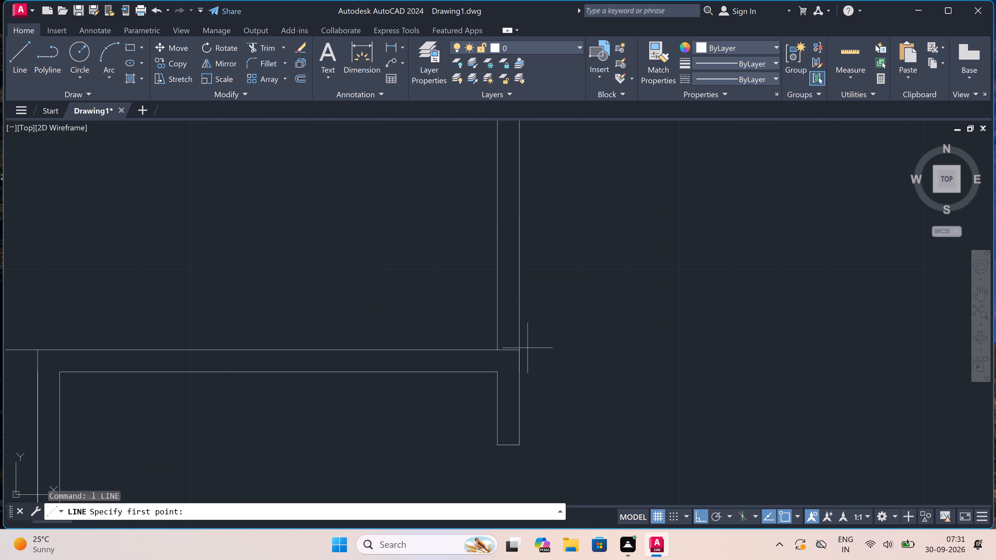
pyautogui.click(507, 347)
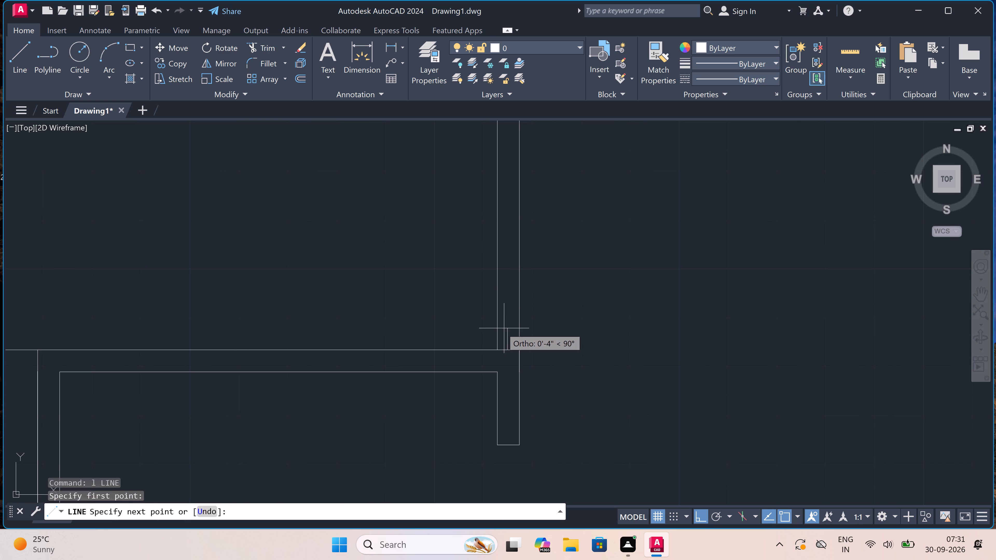
pyautogui.press('2')
pyautogui.write('"')
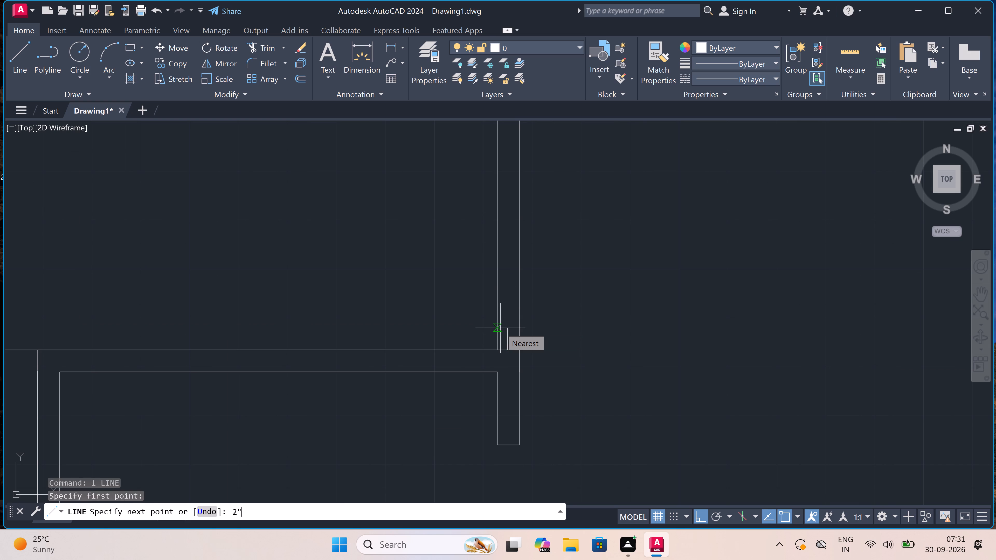
pyautogui.press('space')
pyautogui.write("3'")
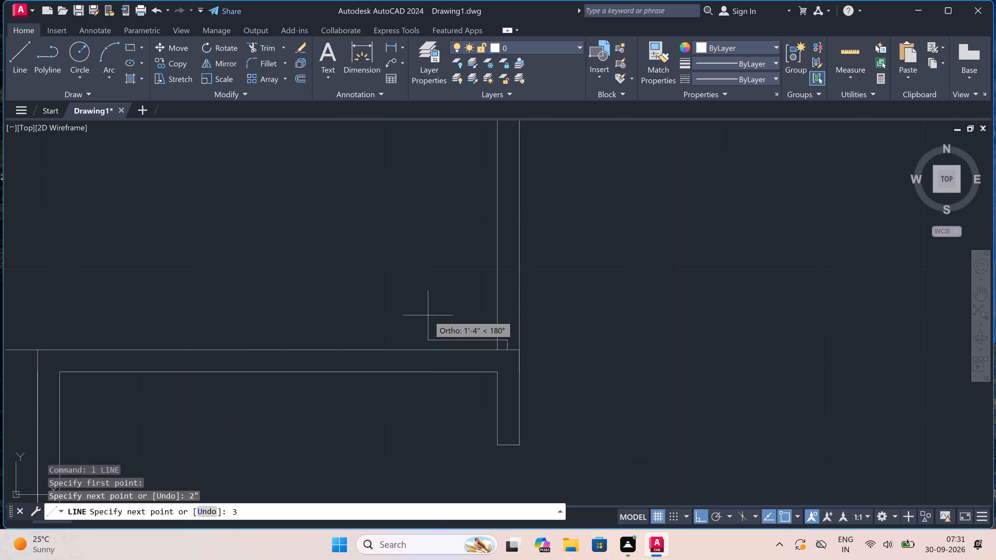
pyautogui.press('space')
pyautogui.press('Escape')
# Draw a line across the upper west room's east wall, north of the junction, returning to its middle and running 2" south.
pyautogui.press('space')
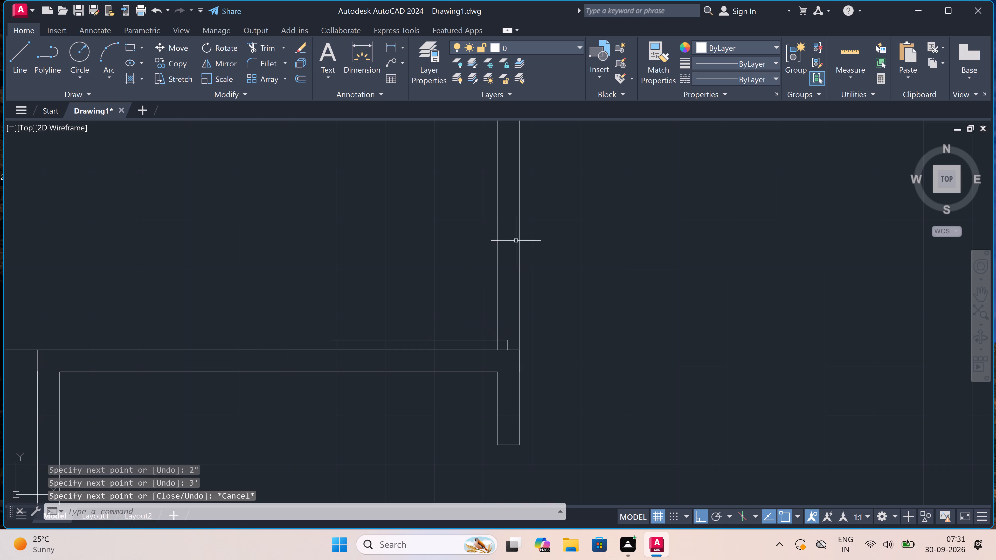
pyautogui.click(495, 202)
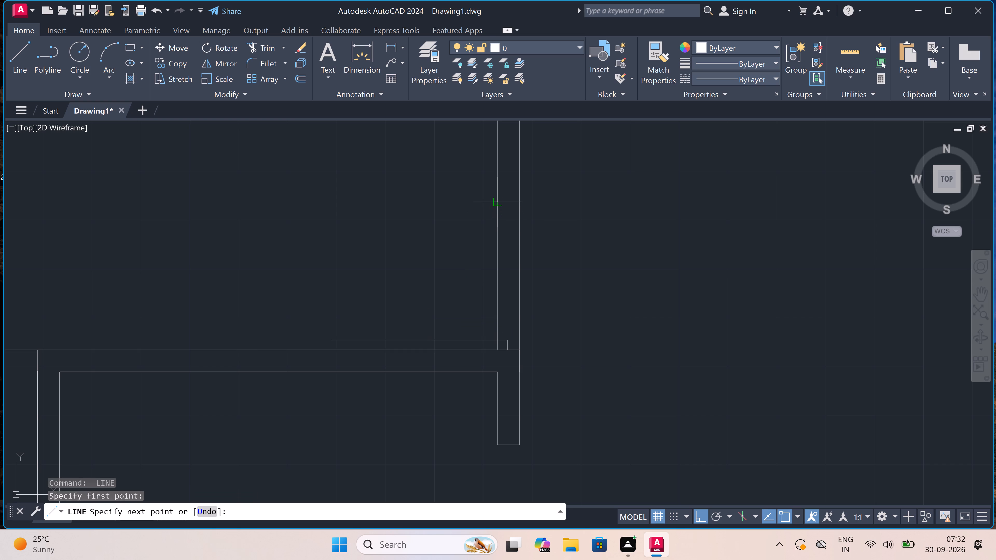
pyautogui.click(521, 207)
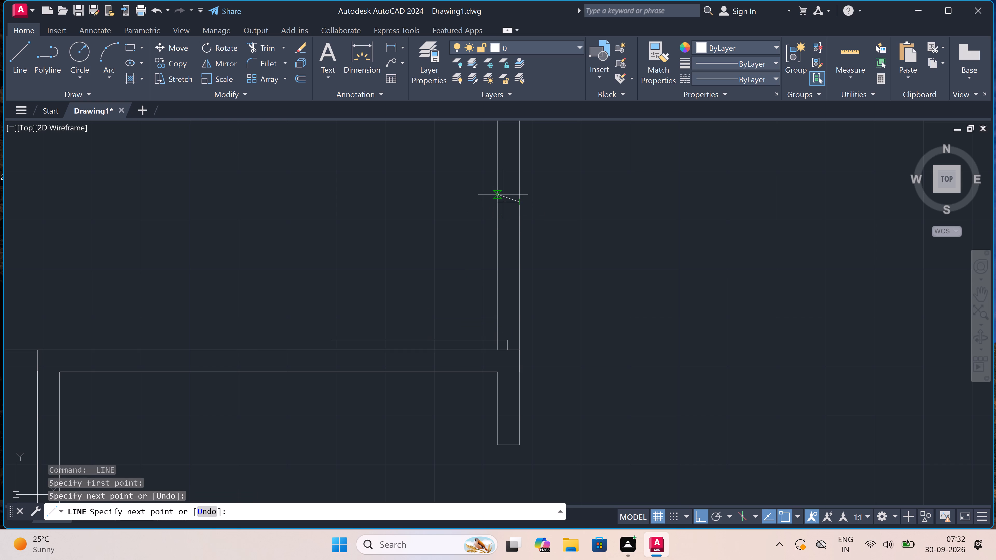
pyautogui.click(506, 202)
pyautogui.write('2"')
pyautogui.press('space')
pyautogui.press('Escape')
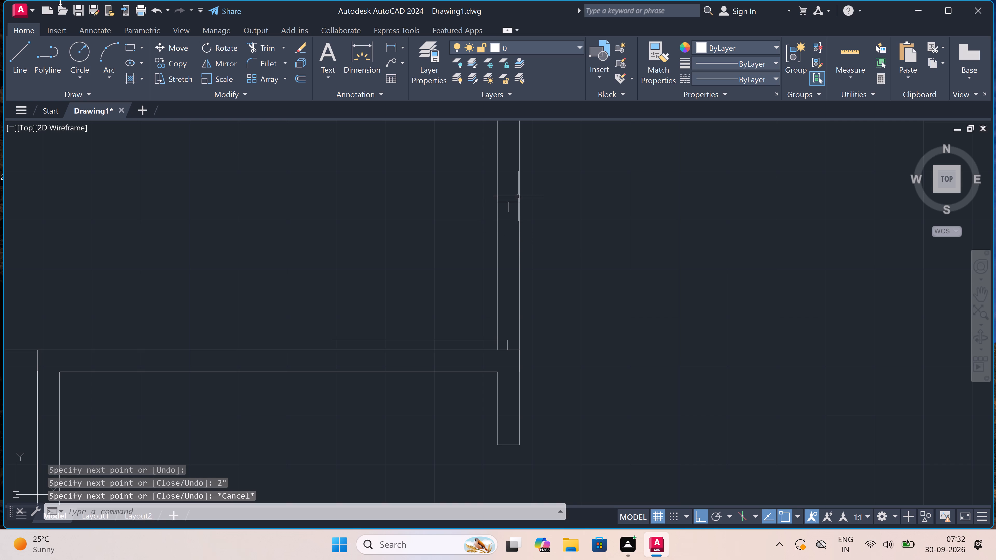
# Draw the door swing with a Start, End, Direction arc from the 3' line's west end to the 2" jamb line's south end.
pyautogui.click(111, 75)
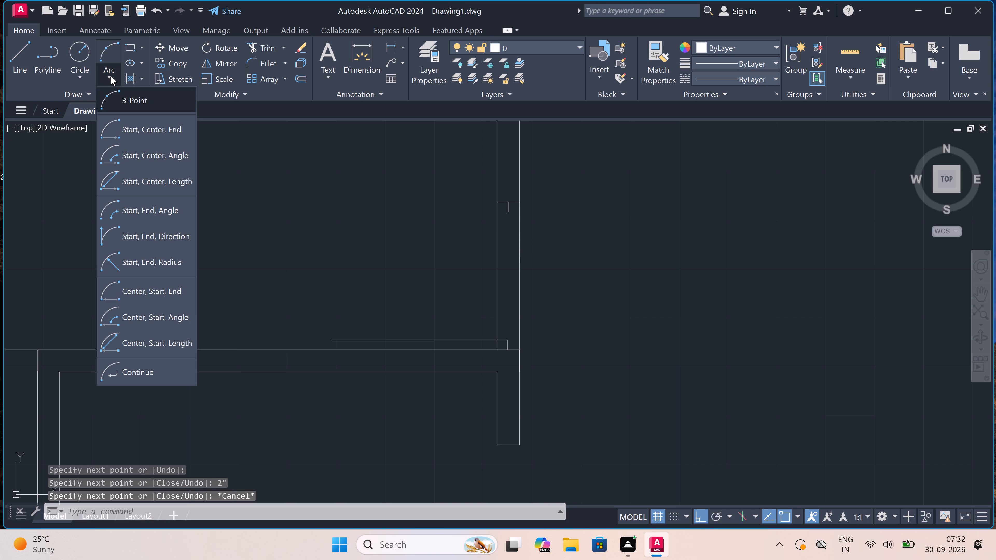
pyautogui.click(155, 233)
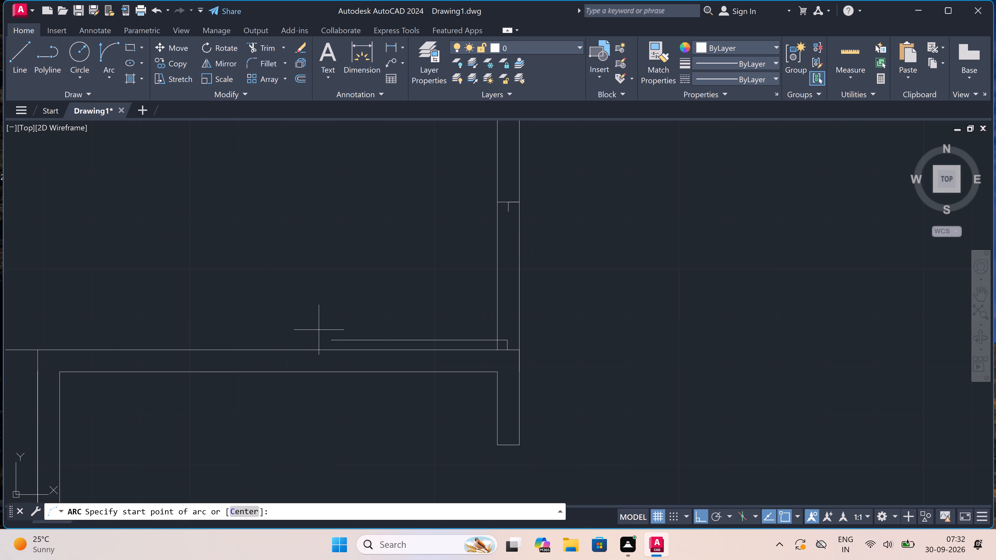
pyautogui.click(325, 344)
pyautogui.click(513, 210)
pyautogui.click(359, 197)
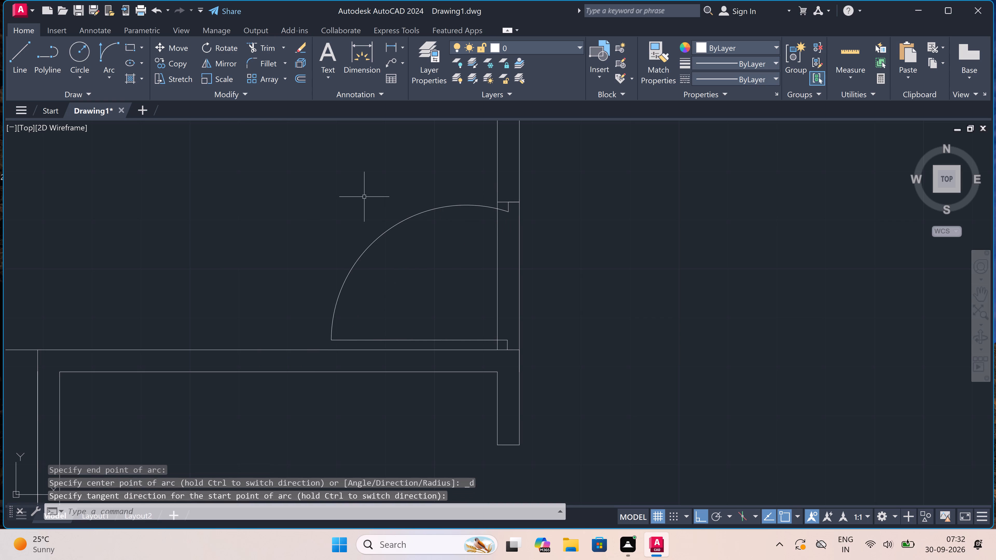
# Trim both east wall lines of the upper west room across the door opening.
pyautogui.press('t')
pyautogui.press('r')
pyautogui.press('space')
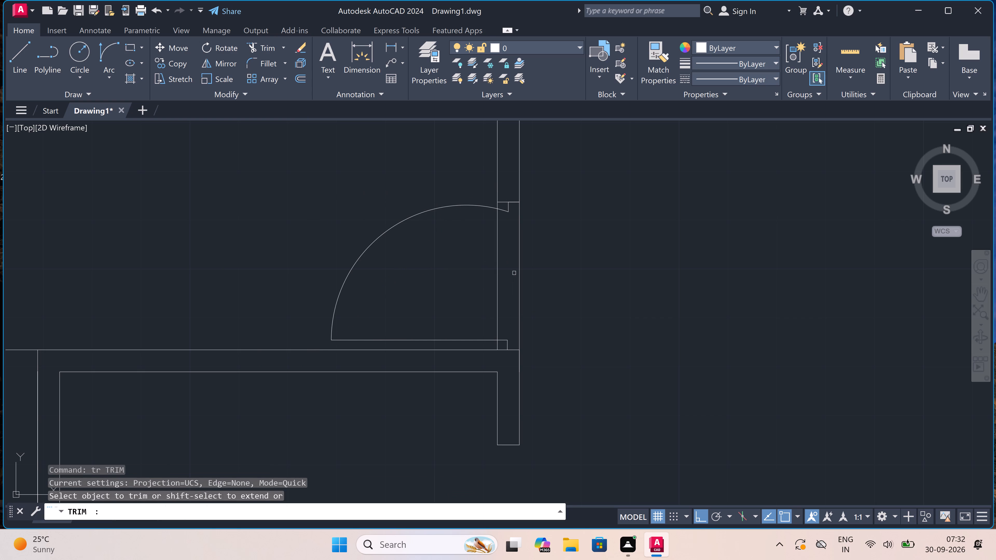
pyautogui.click(449, 279)
pyautogui.click(594, 272)
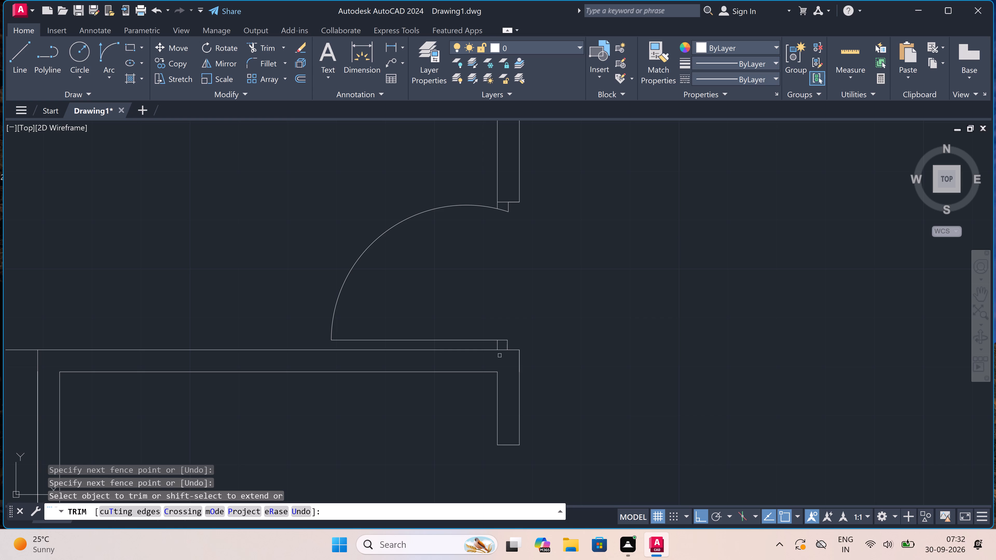
pyautogui.scroll(-2, 505, 348)
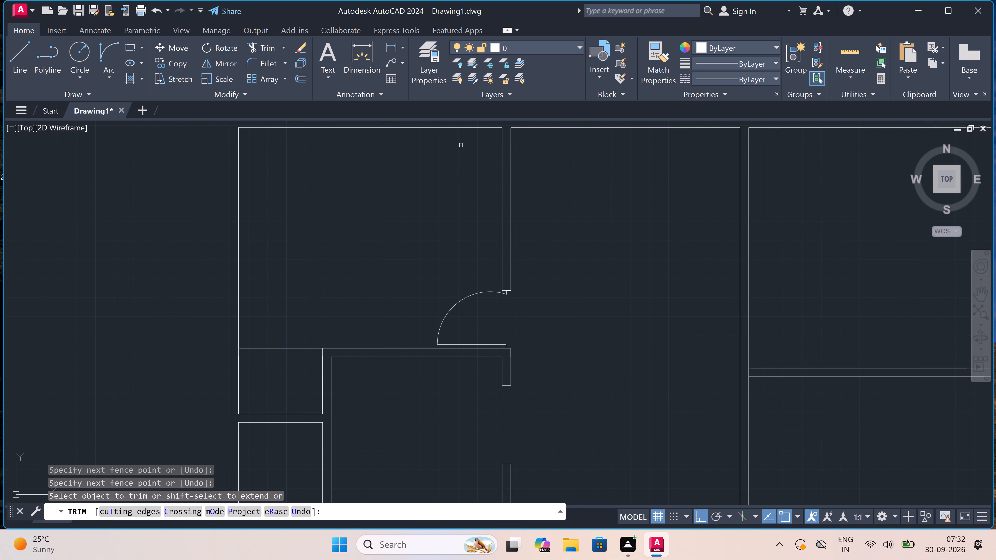
pyautogui.scroll(-2, 512, 173)
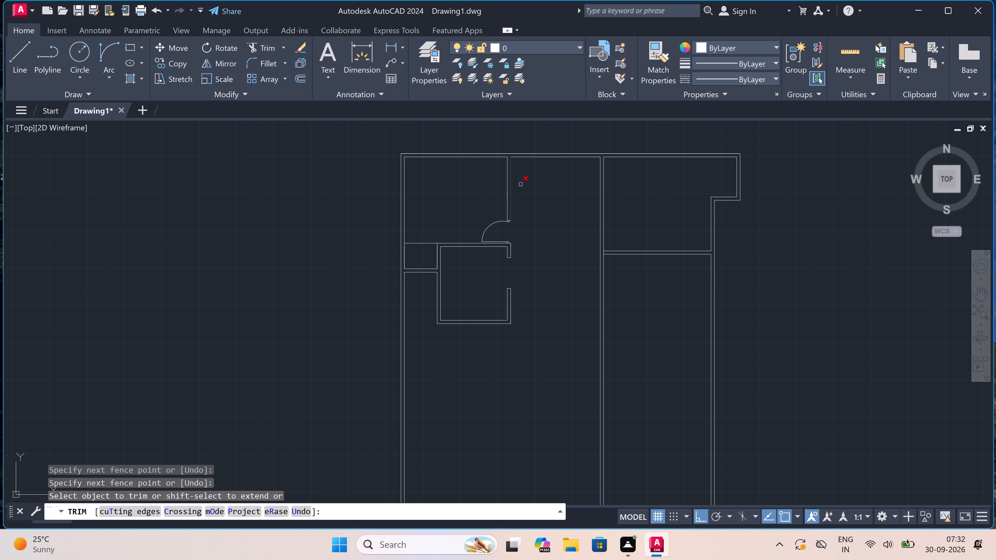
pyautogui.press('Escape')
# Draw a line from the middle room's north-west corner about 1'-7" south, across to the east wall, 4.5" south and back to the west wall.
pyautogui.scroll(-2, 550, 185)
pyautogui.scroll(2, 622, 182)
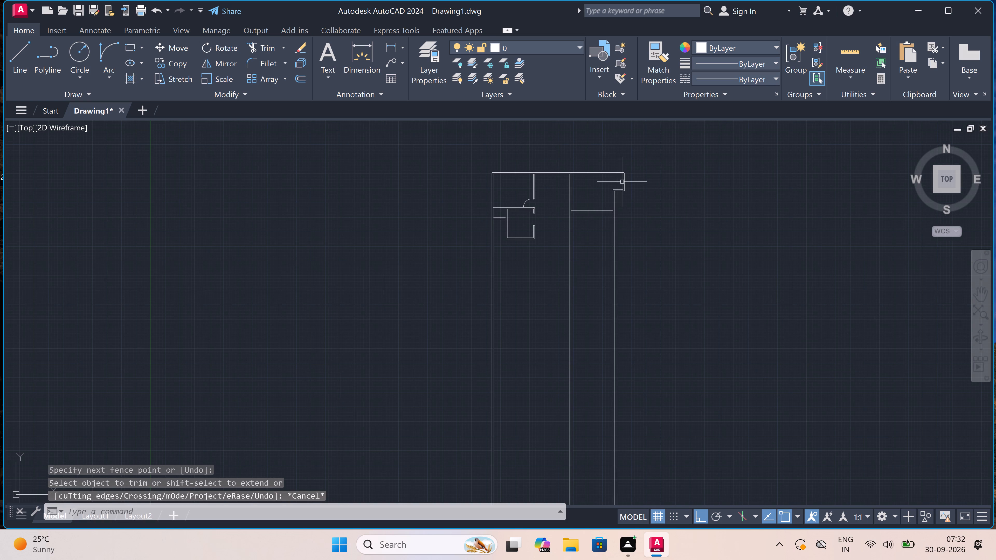
pyautogui.press('l')
pyautogui.press('space')
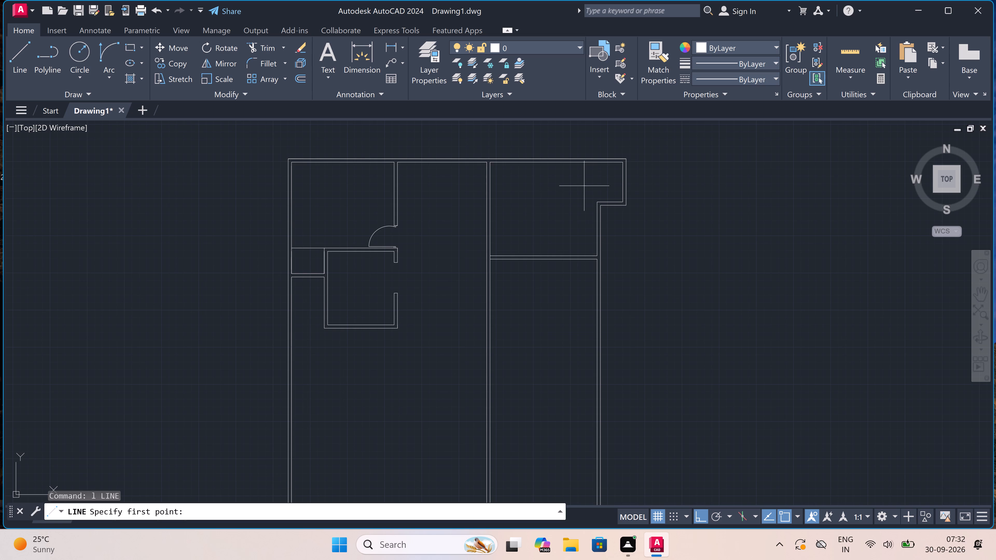
pyautogui.scroll(3, 387, 168)
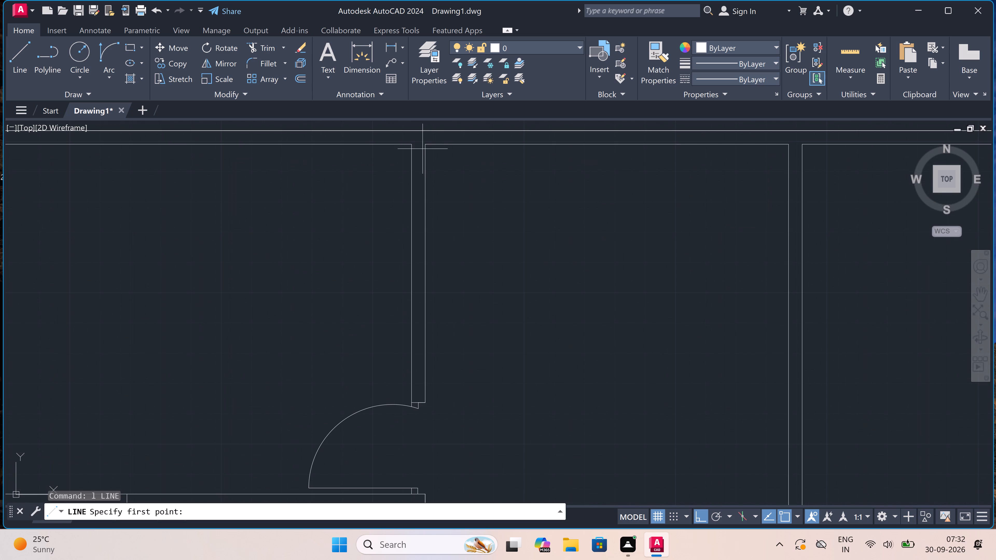
pyautogui.click(427, 143)
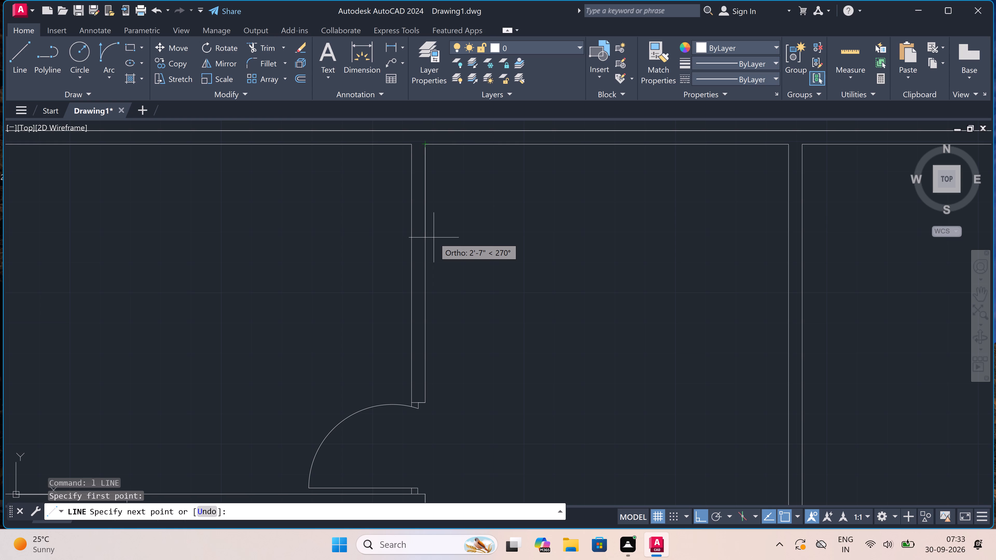
pyautogui.click(433, 202)
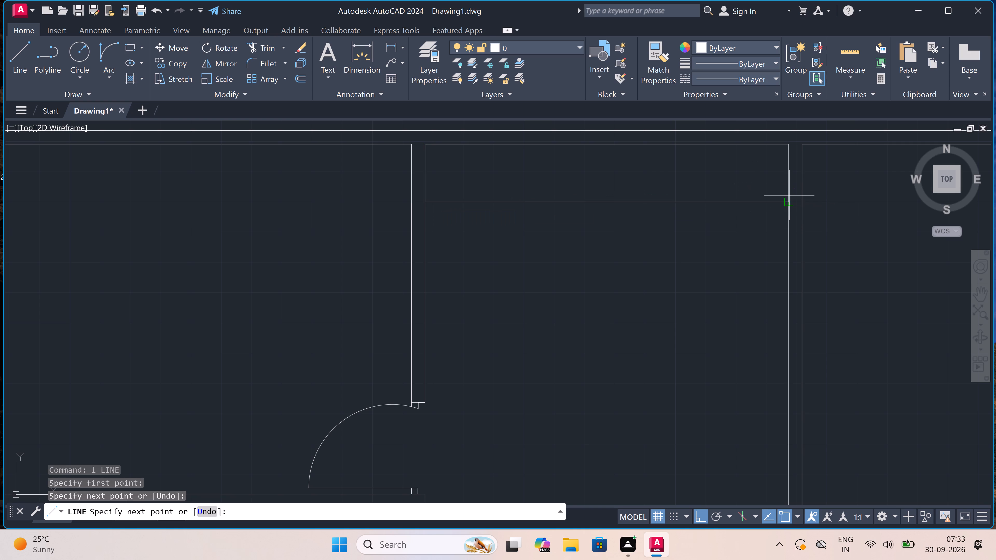
pyautogui.click(788, 202)
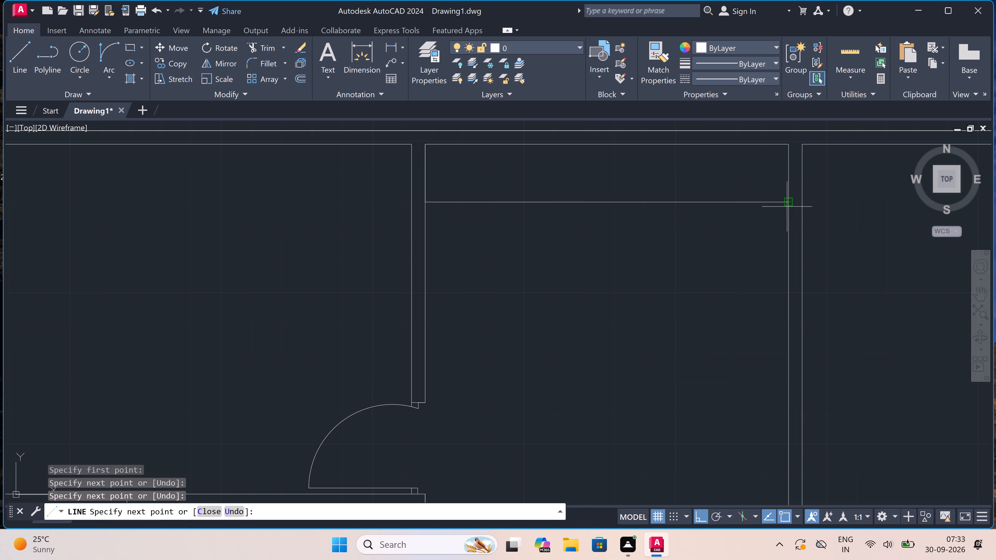
pyautogui.write('4.')
pyautogui.press('5')
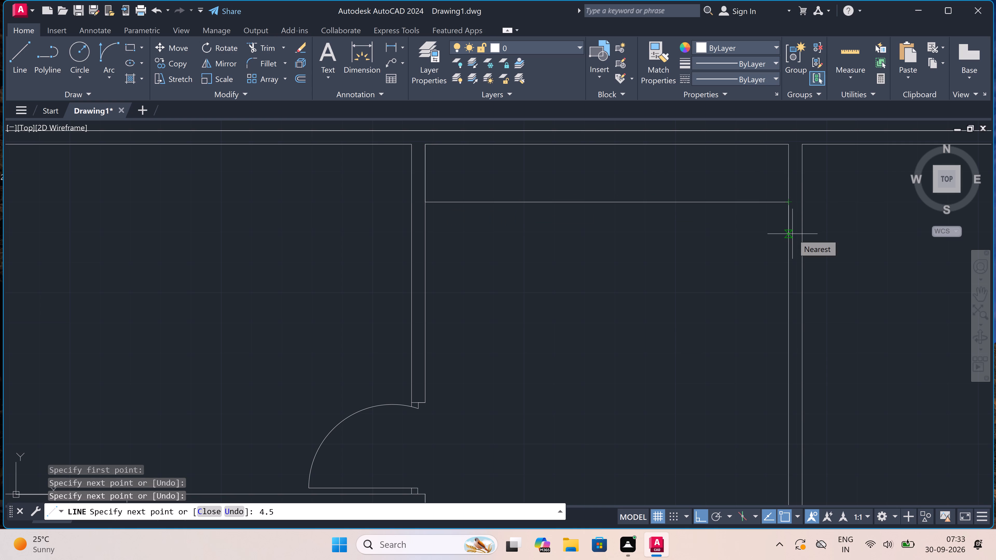
pyautogui.write('"')
pyautogui.press('space')
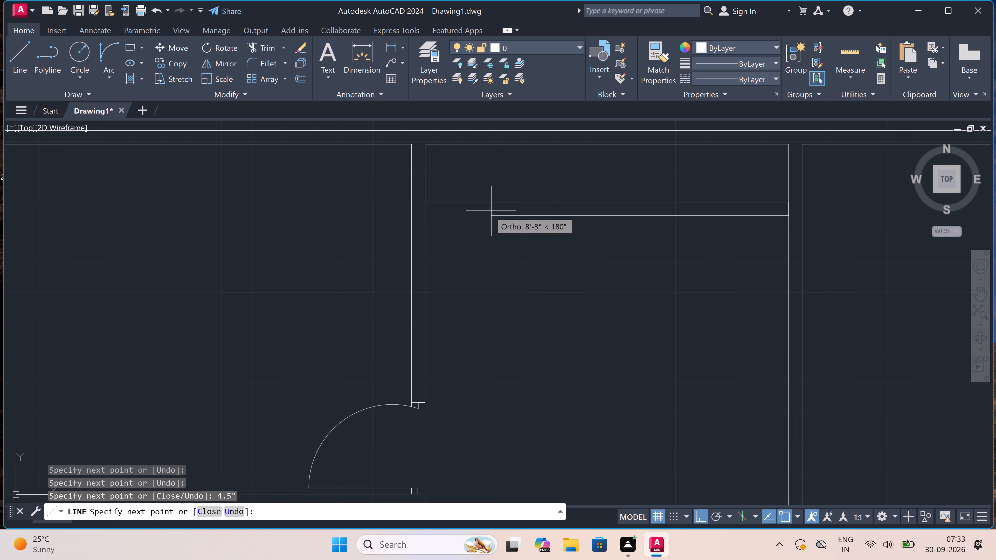
pyautogui.click(426, 216)
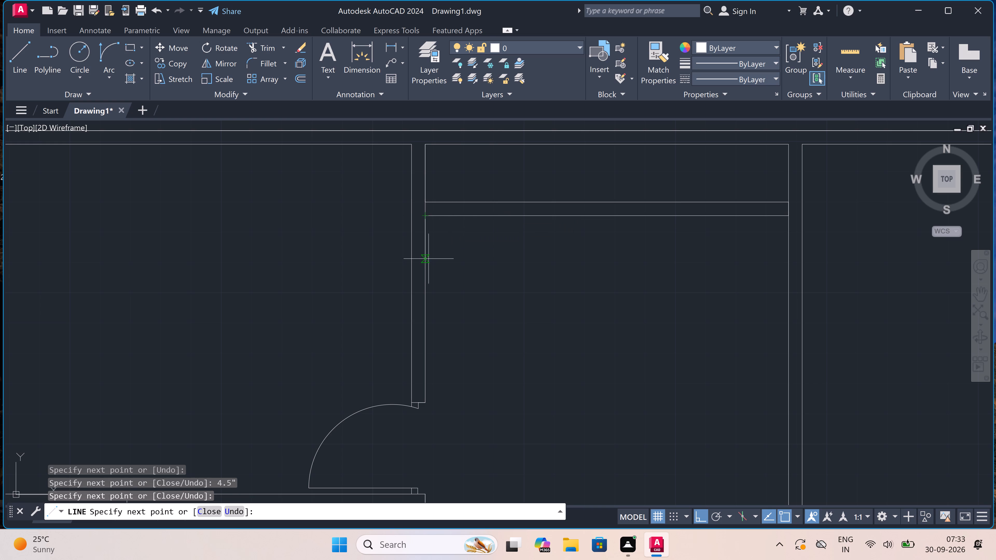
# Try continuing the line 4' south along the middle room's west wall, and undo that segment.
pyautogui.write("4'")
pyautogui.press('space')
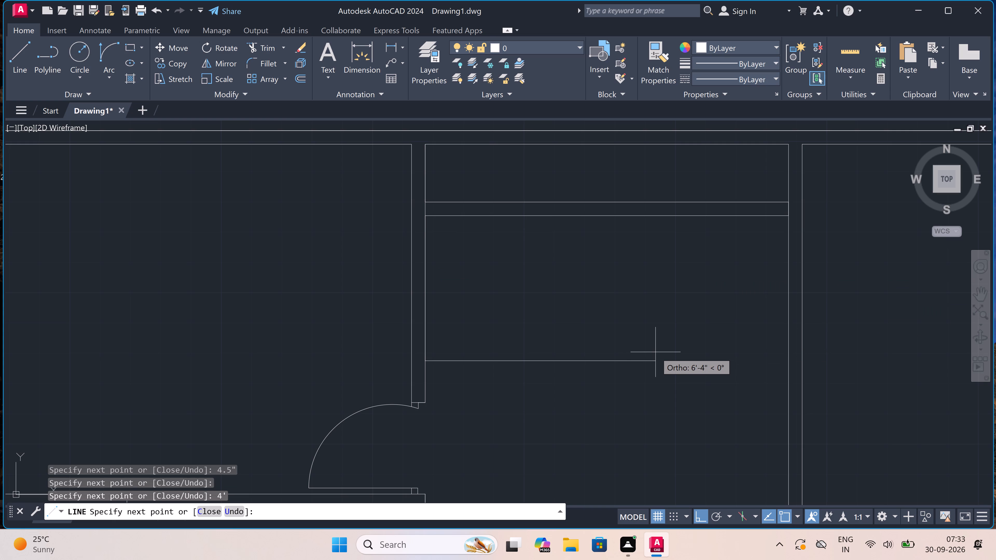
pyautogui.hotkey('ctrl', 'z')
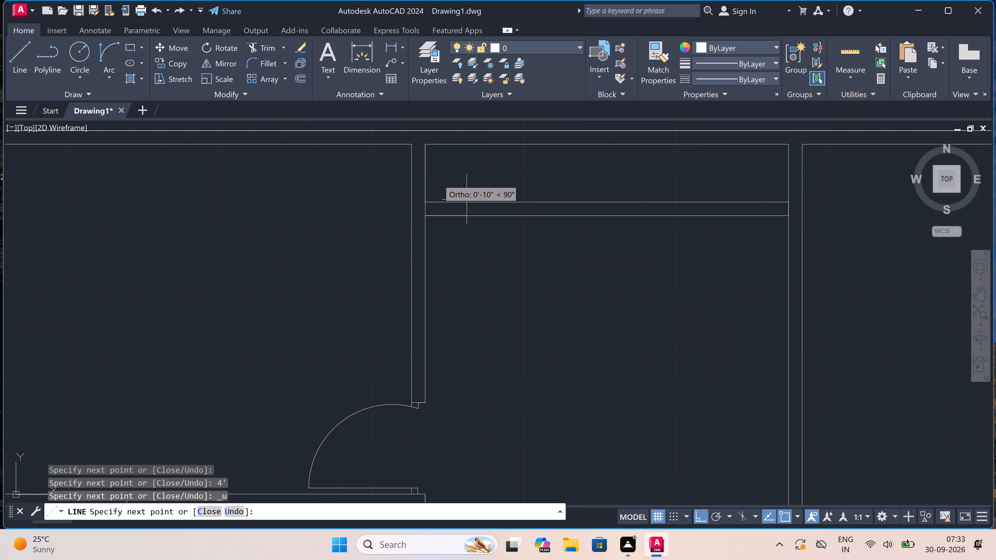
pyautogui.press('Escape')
# Move the middle room's two cross-wall lines north, to about half their distance from the north wall.
pyautogui.click(599, 185)
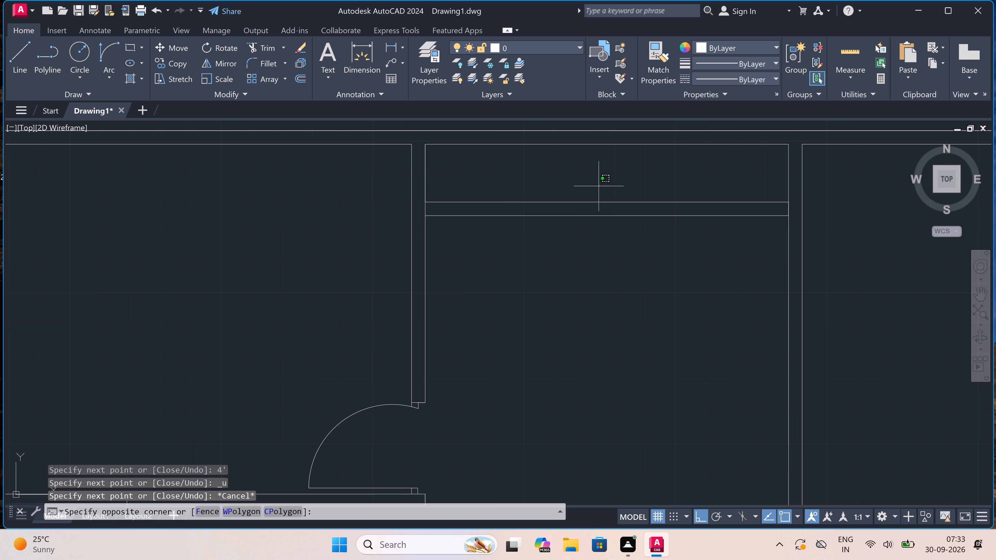
pyautogui.click(493, 282)
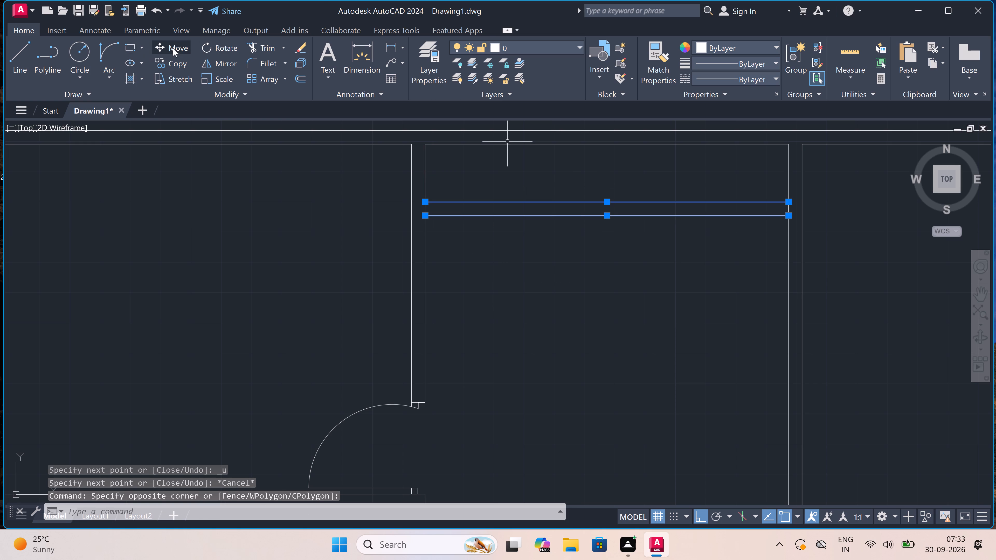
pyautogui.click(175, 46)
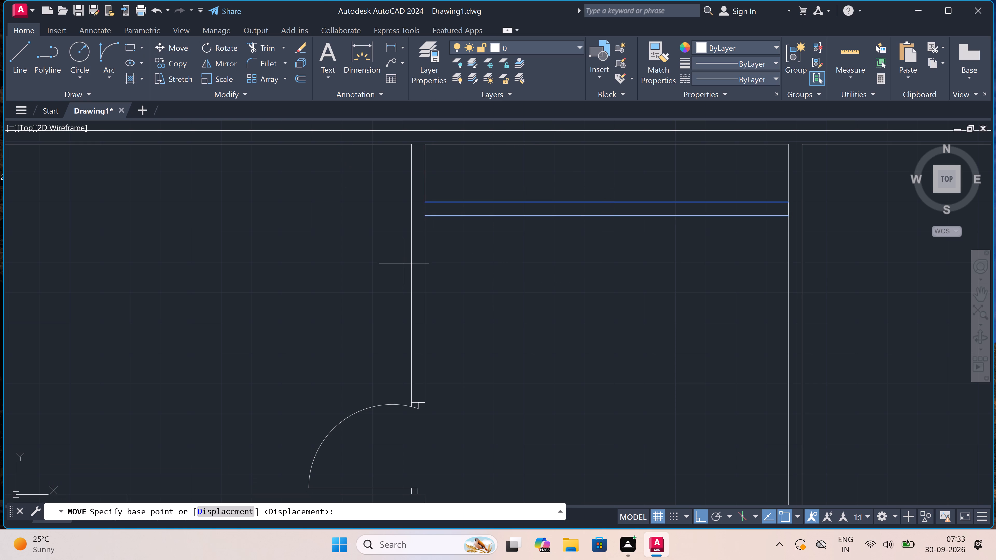
pyautogui.click(425, 200)
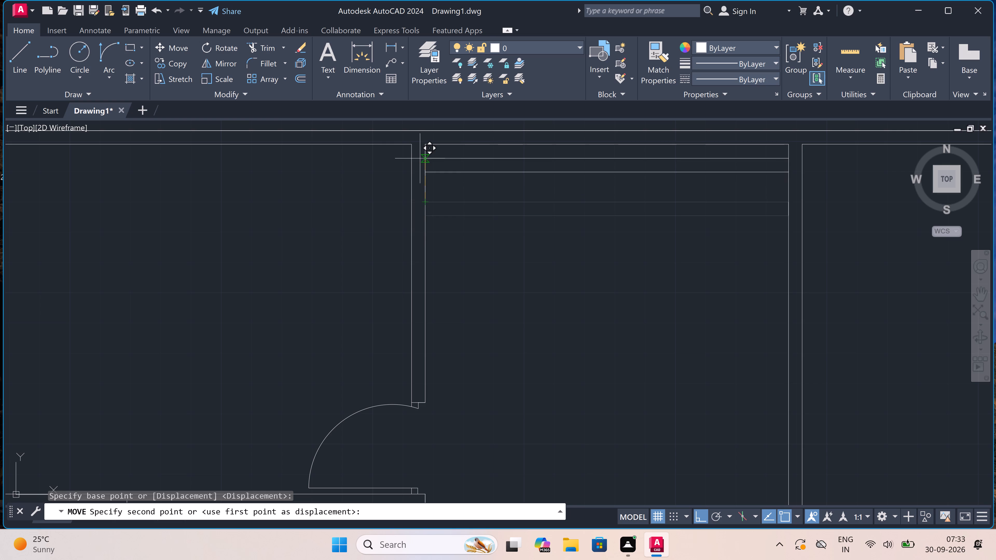
pyautogui.click(424, 170)
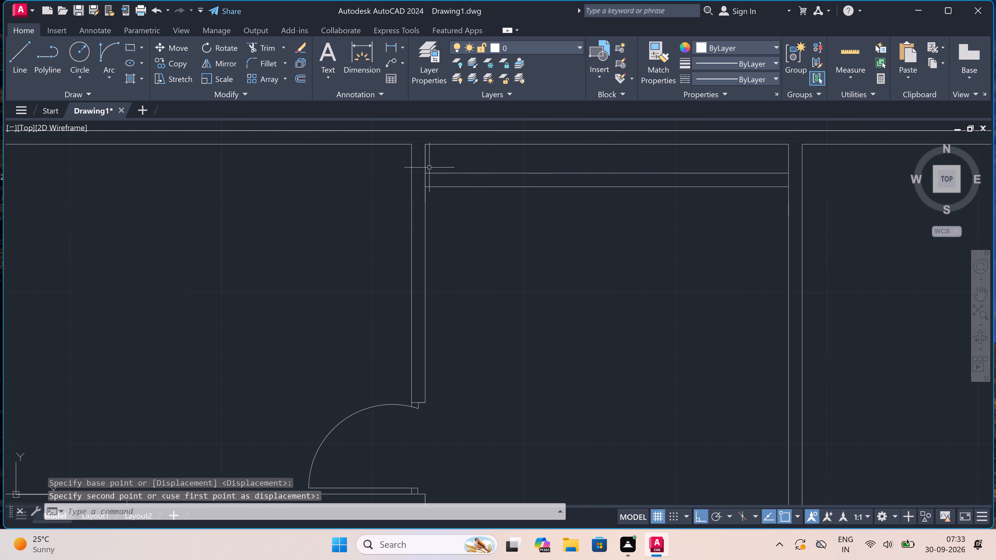
# Draw a line from the cross wall's south-west corner 4' south, across to the east wall, 4.5" north and back to the west wall.
pyautogui.press('l')
pyautogui.press('space')
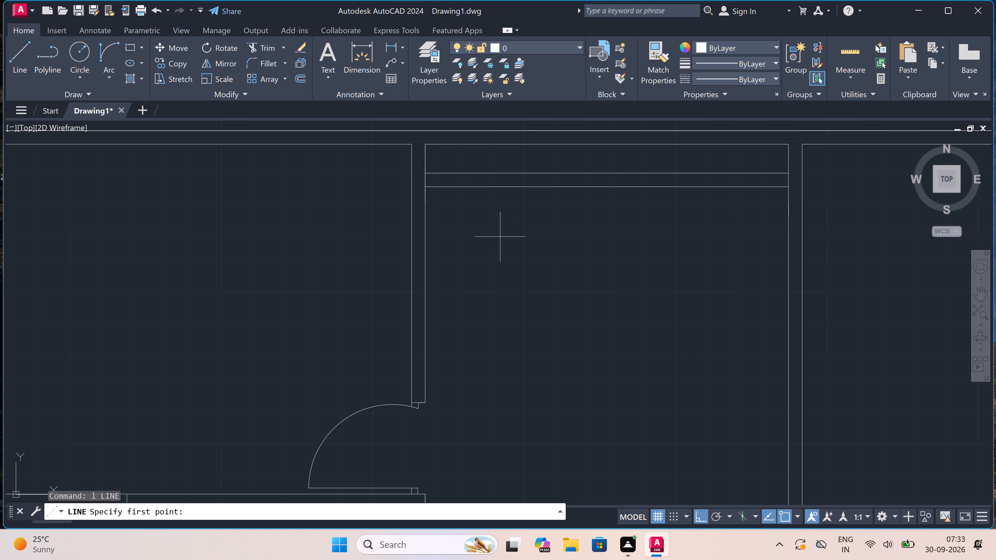
pyautogui.click(429, 186)
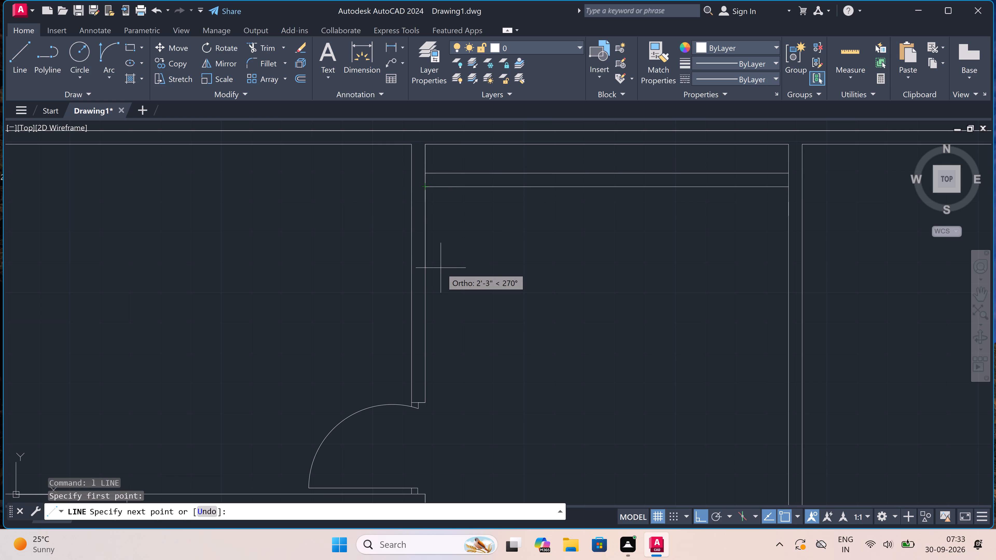
pyautogui.write("4'")
pyautogui.press('space')
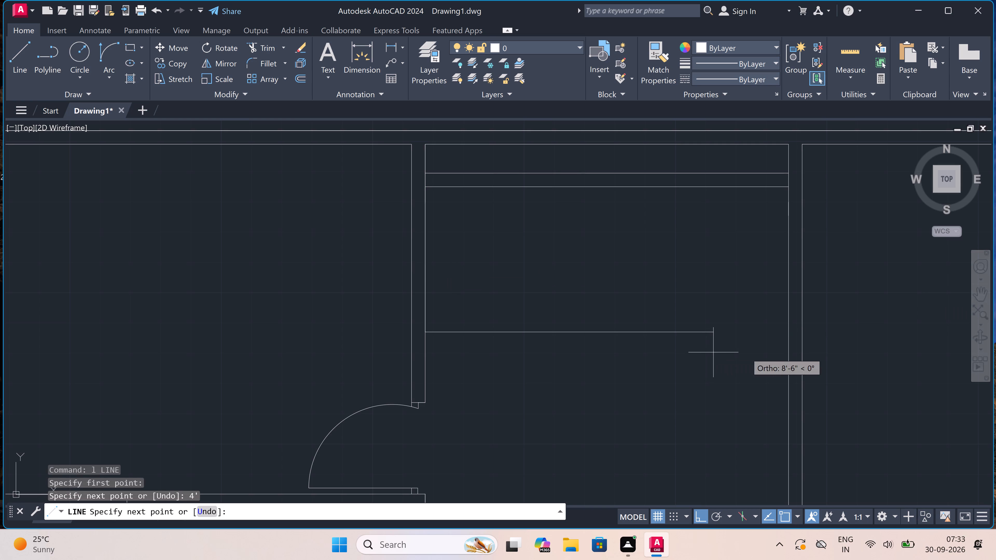
pyautogui.click(790, 329)
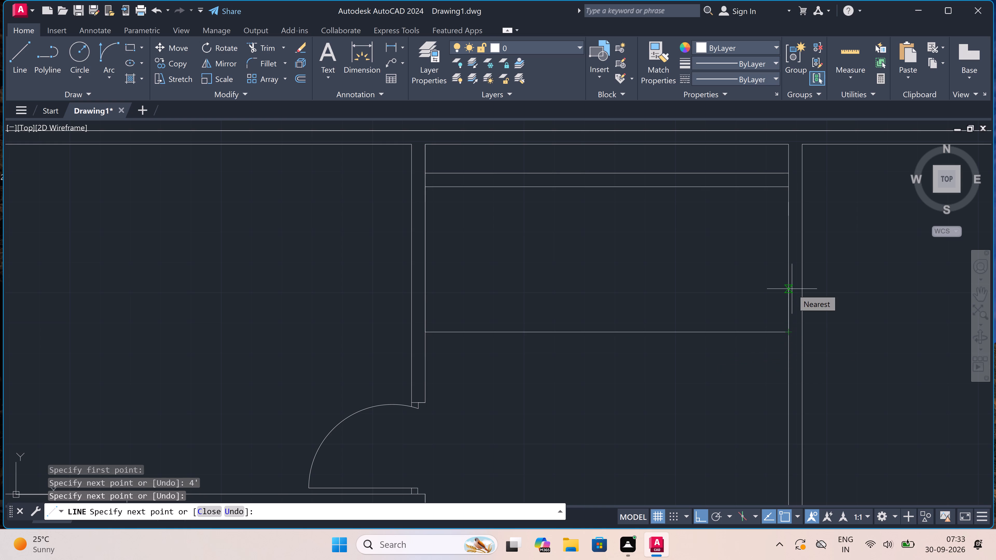
pyautogui.write('4.5"')
pyautogui.press('space')
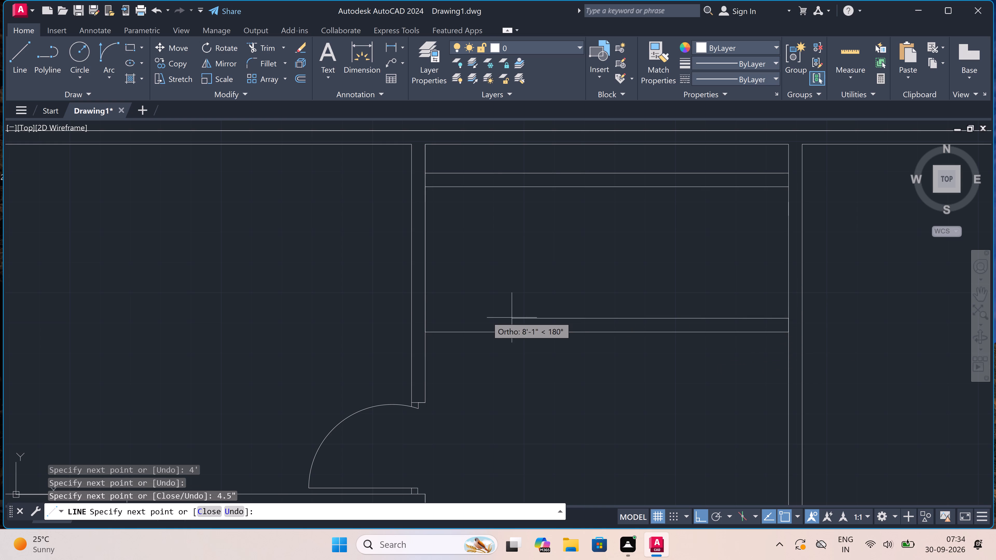
pyautogui.scroll(1, 420, 321)
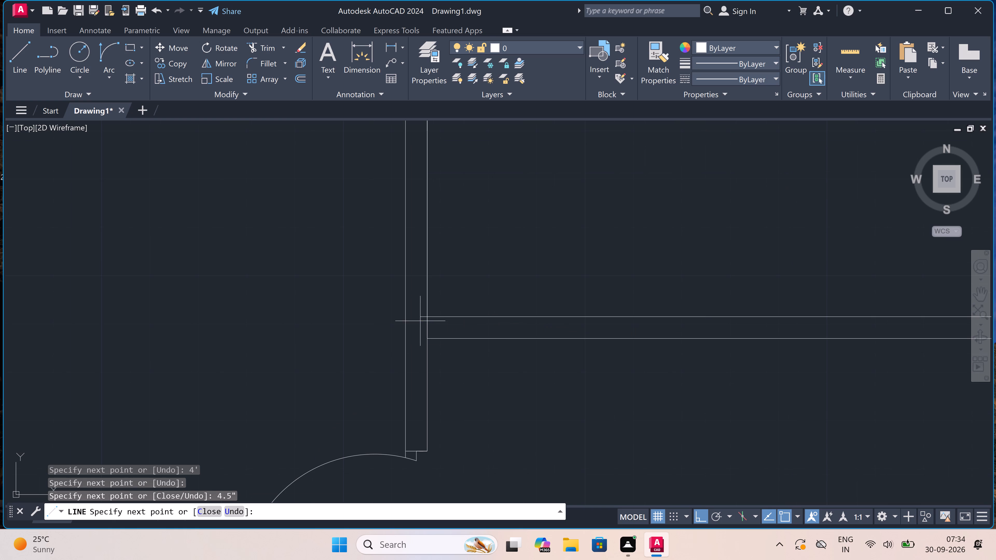
pyautogui.click(426, 315)
pyautogui.press('Escape')
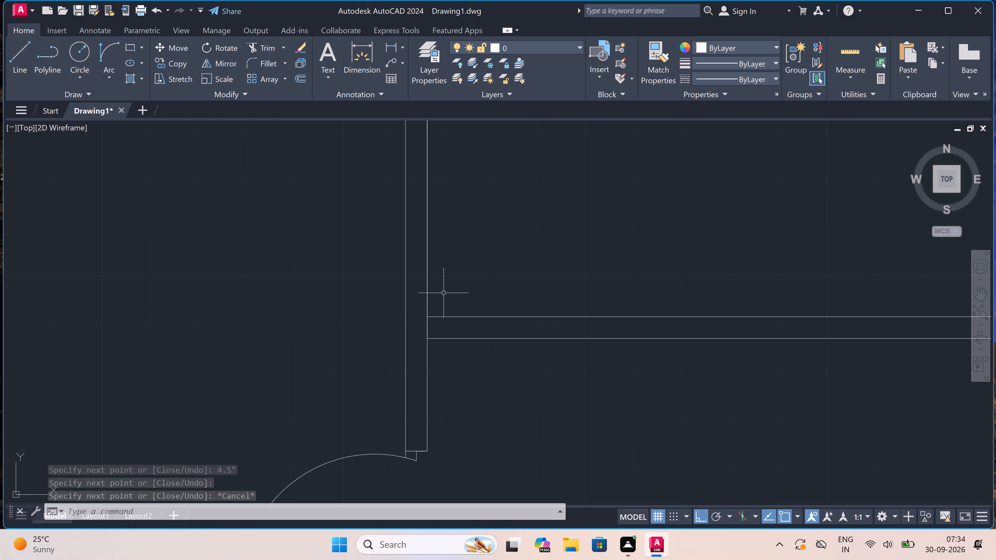
# Draw a short line across the middle room's southern cross wall, about a quarter of its length from the west end.
pyautogui.scroll(-1, 444, 293)
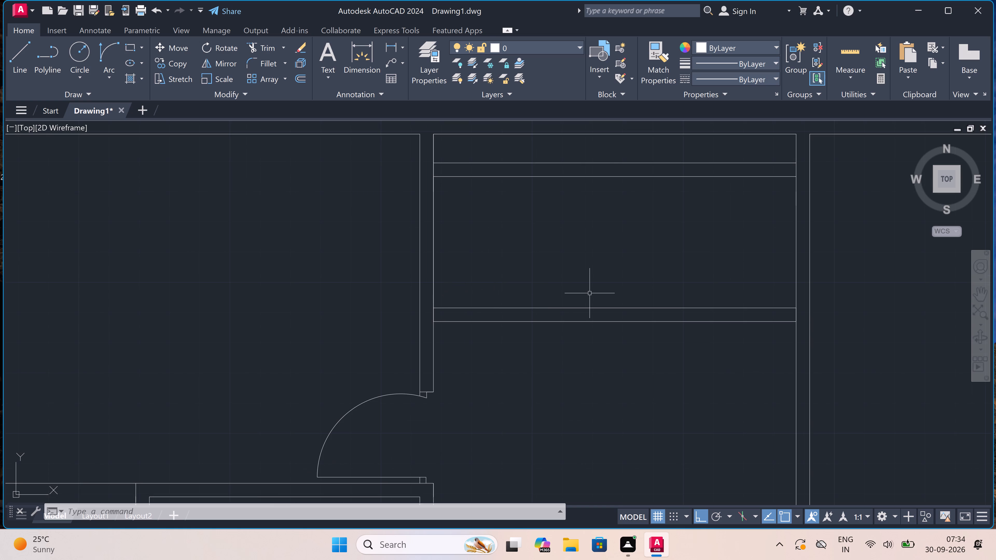
pyautogui.press('l')
pyautogui.press('space')
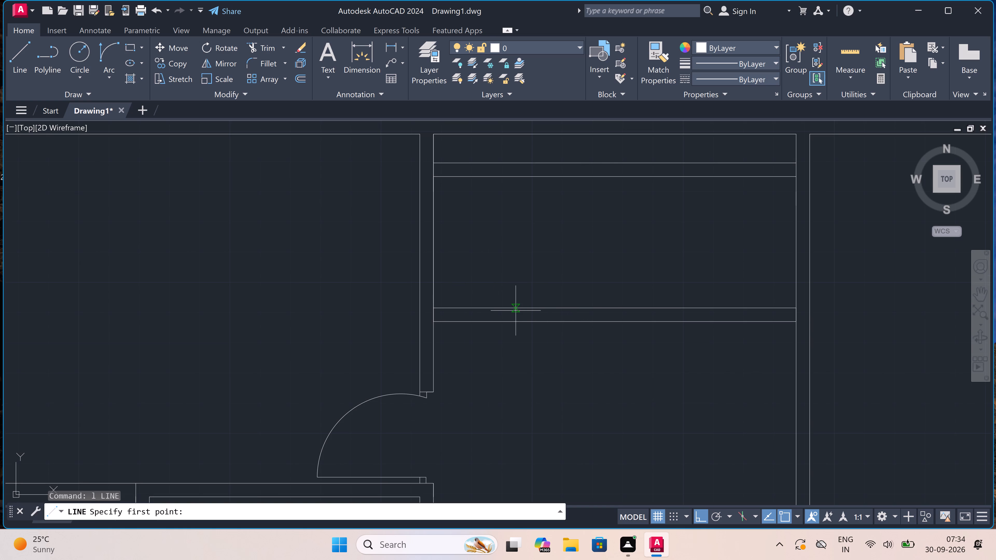
pyautogui.click(518, 308)
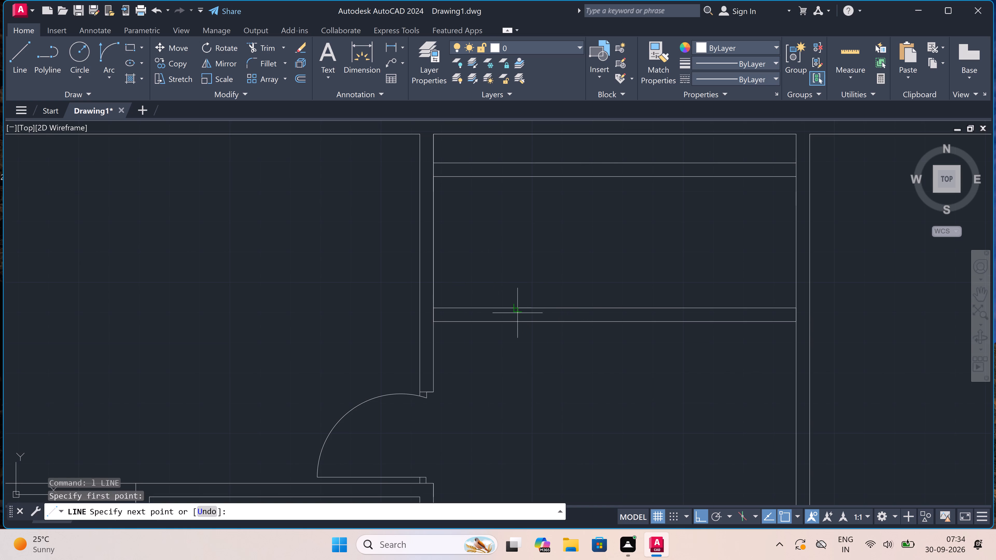
pyautogui.click(517, 318)
pyautogui.press('Escape')
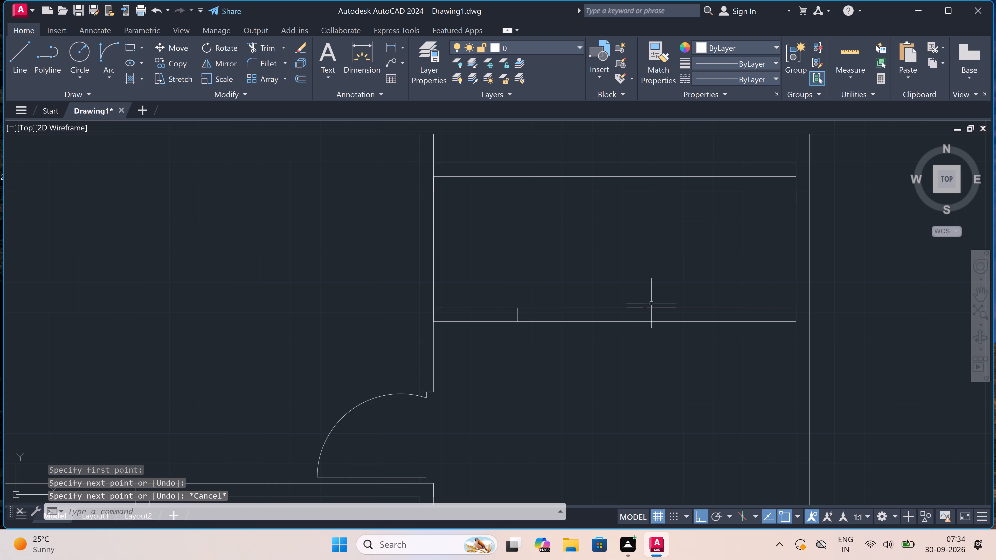
# Draw a second short line across the middle room's southern cross wall, about three quarters of its length from the west end.
pyautogui.press('space')
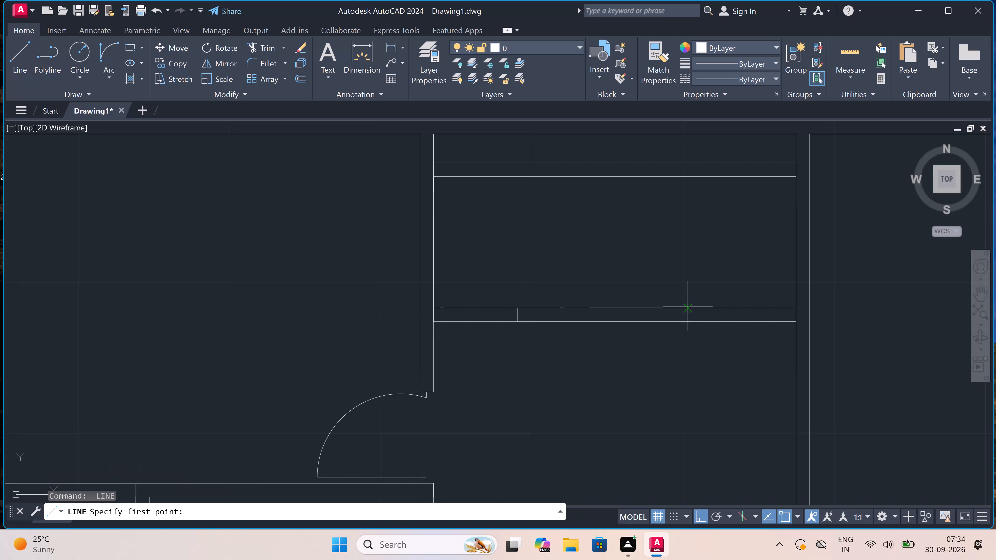
pyautogui.click(694, 307)
pyautogui.click(696, 318)
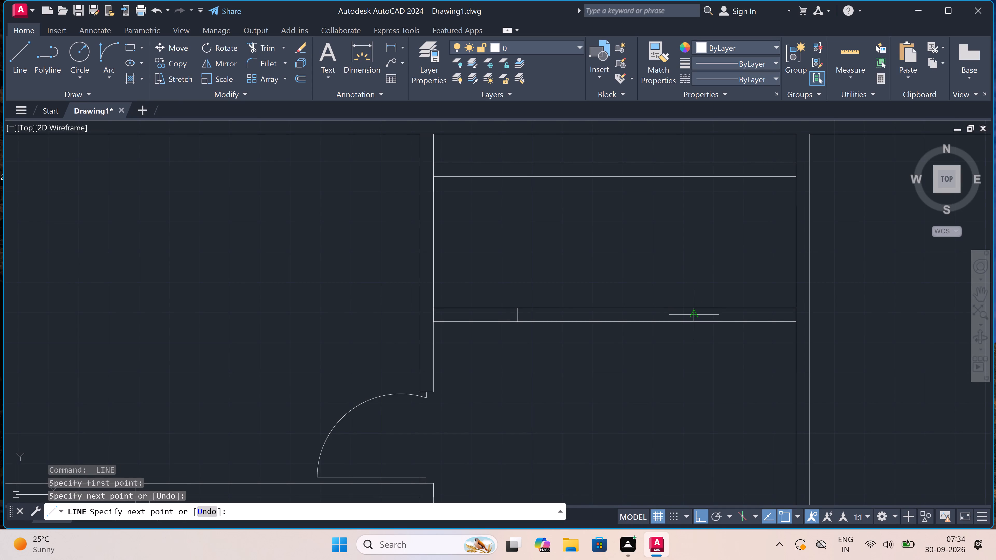
pyautogui.press('Escape')
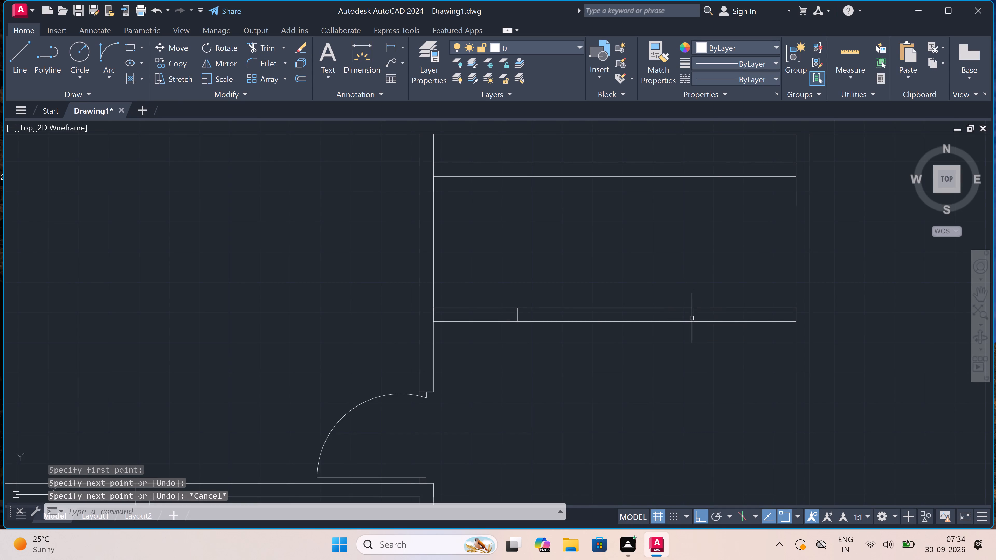
# Trim both lines of the southern cross wall between the two short lines to leave an opening.
pyautogui.press('t')
pyautogui.press('r')
pyautogui.press('space')
pyautogui.click(659, 276)
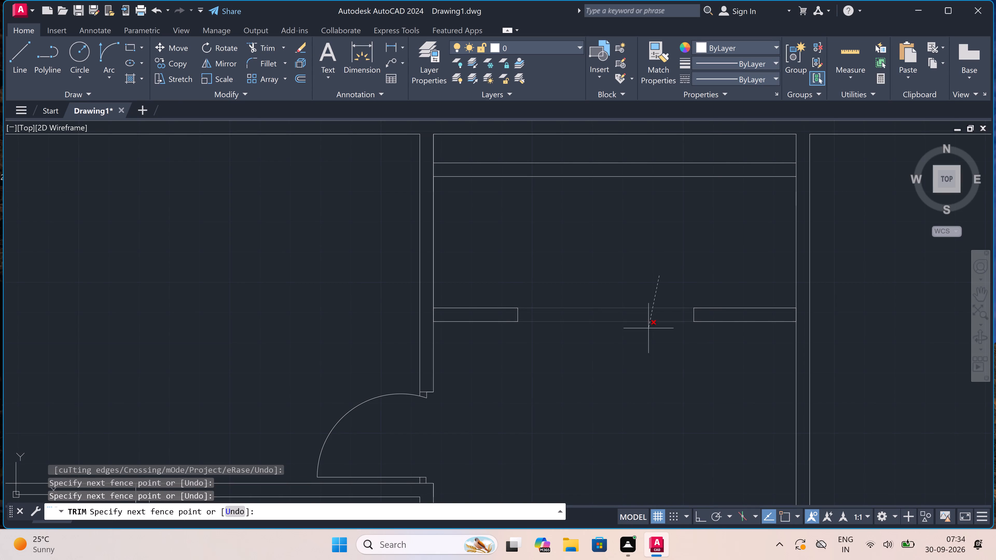
pyautogui.click(641, 358)
pyautogui.press('Escape')
# Draw a line across the cross wall's opening, joining the midpoints of its two end lines.
pyautogui.press('l')
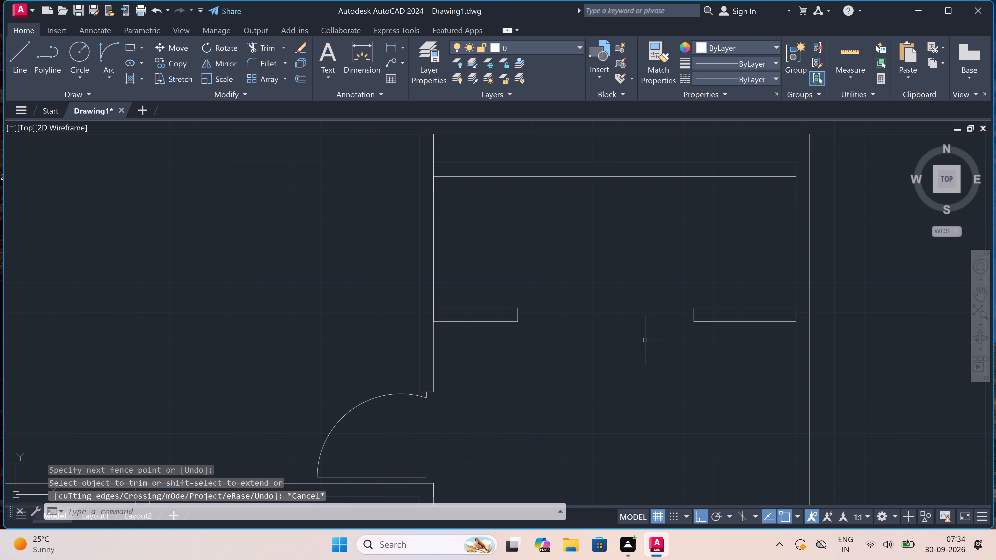
pyautogui.press('space')
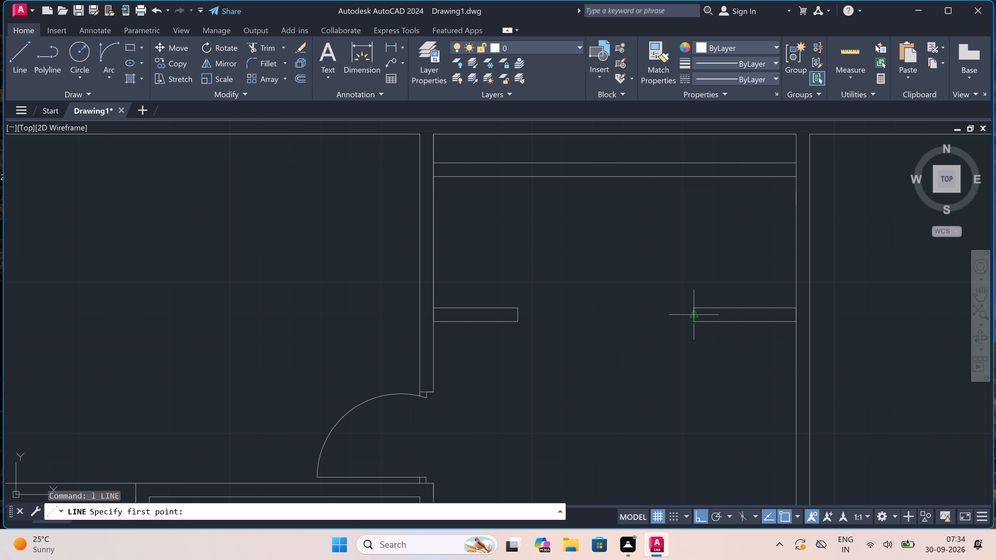
pyautogui.click(696, 311)
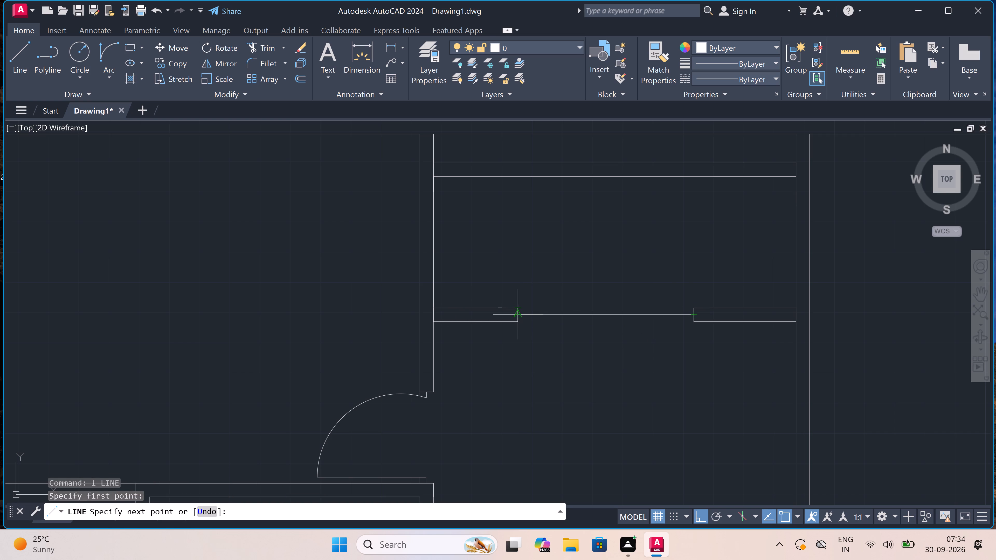
pyautogui.click(521, 312)
pyautogui.press('Escape')
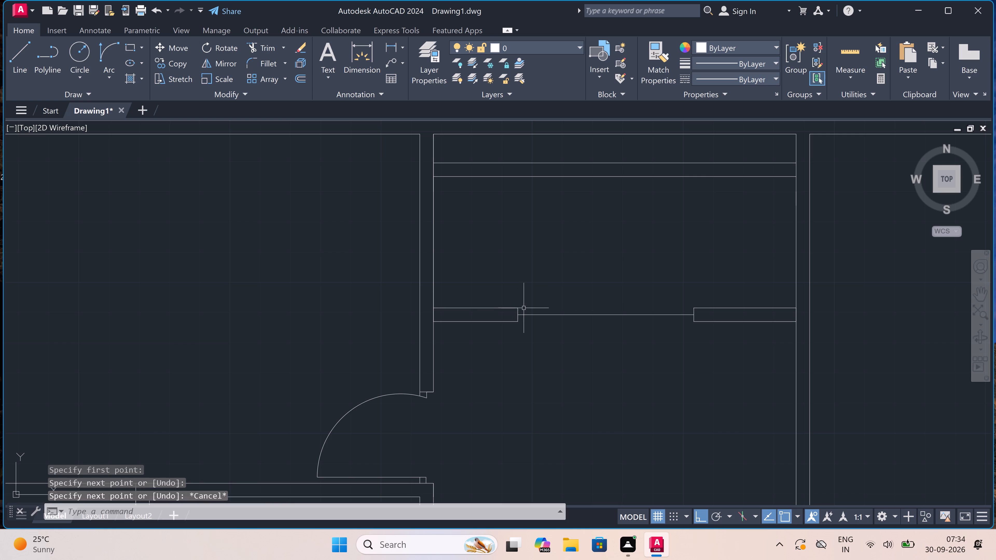
# Extend the middle room's west and east wall lines north to the outer line of the north wall.
pyautogui.scroll(-1, 525, 307)
pyautogui.scroll(1, 525, 307)
pyautogui.scroll(-1, 525, 307)
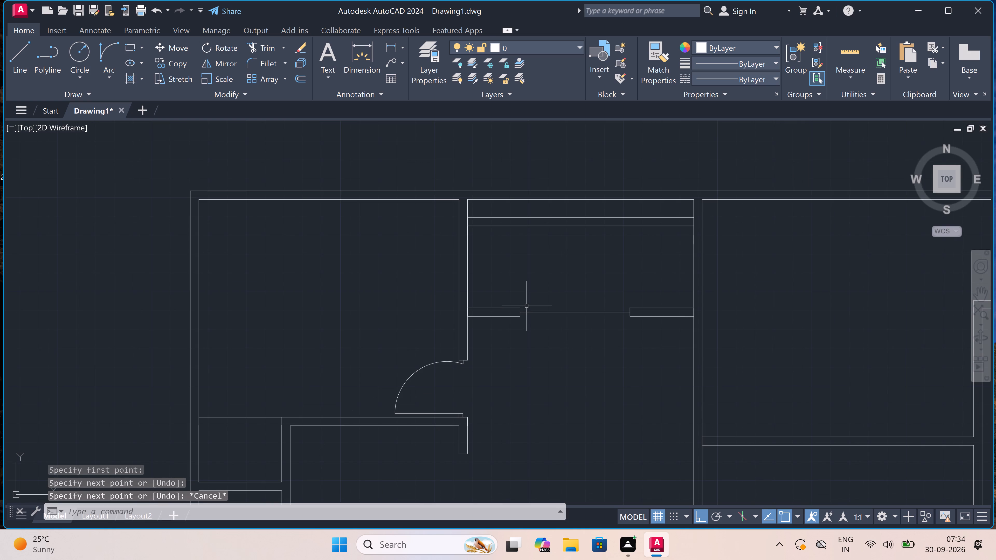
pyautogui.scroll(1, 536, 172)
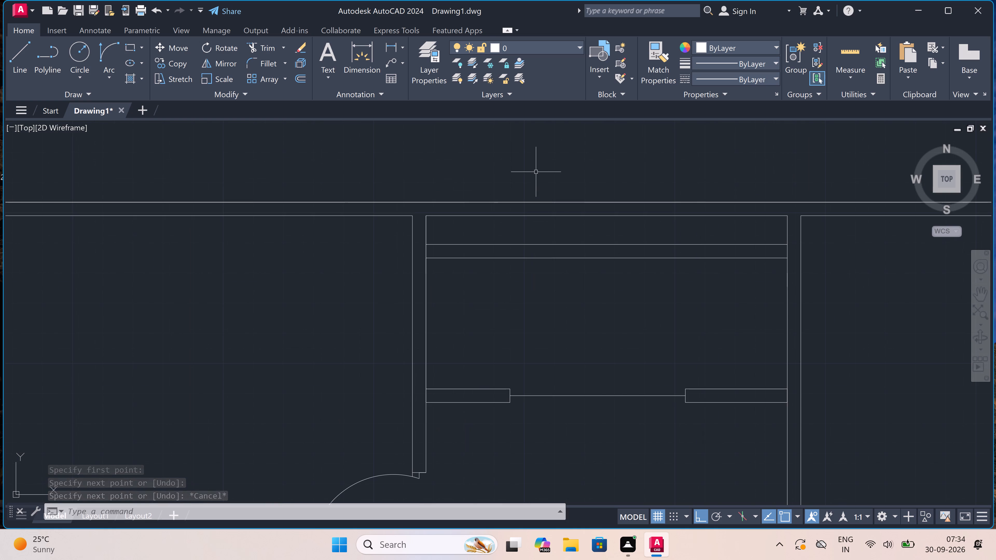
pyautogui.write('ex')
pyautogui.press('space')
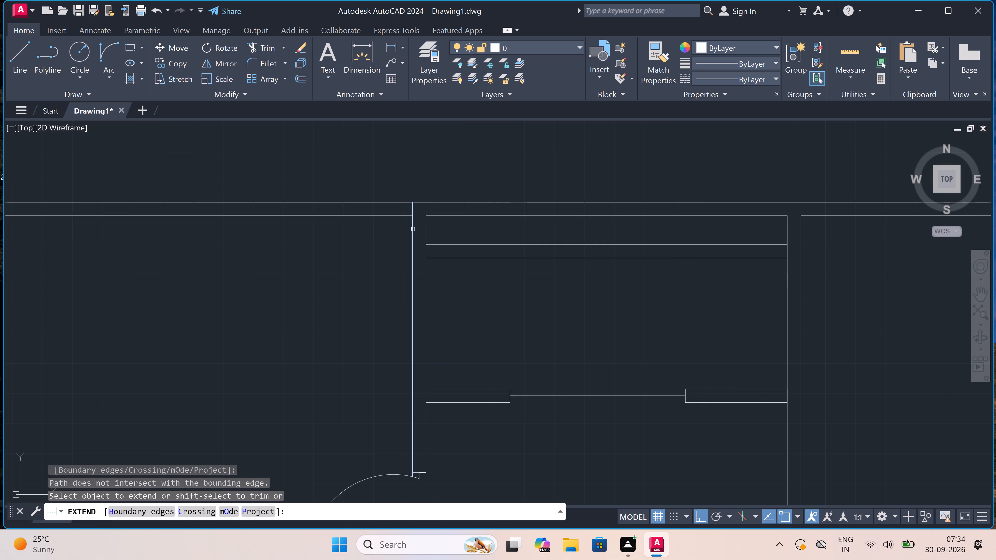
pyautogui.click(427, 230)
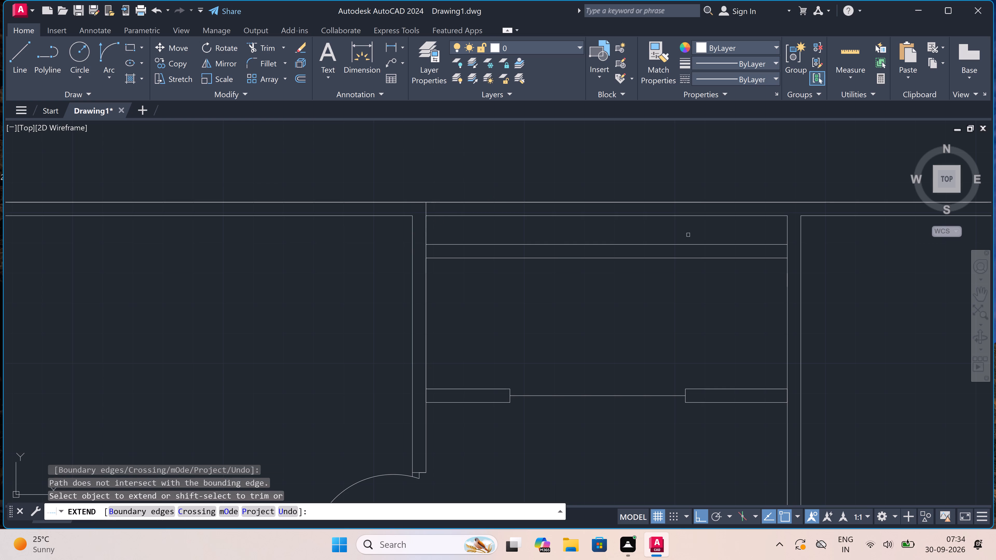
pyautogui.click(786, 225)
pyautogui.press('Escape')
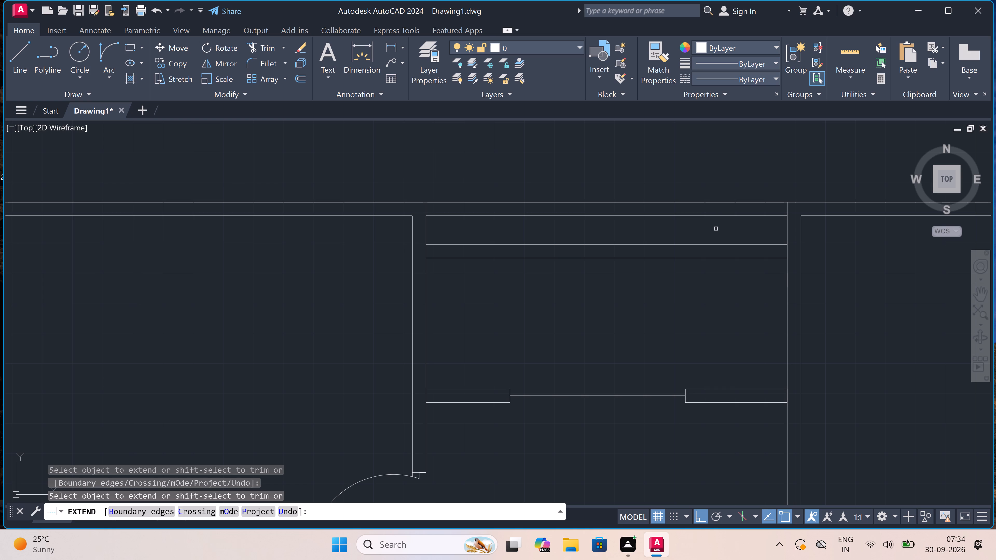
# Trim away both north wall lines between the middle room's west and east walls.
pyautogui.press('t')
pyautogui.press('r')
pyautogui.press('space')
pyautogui.click(711, 219)
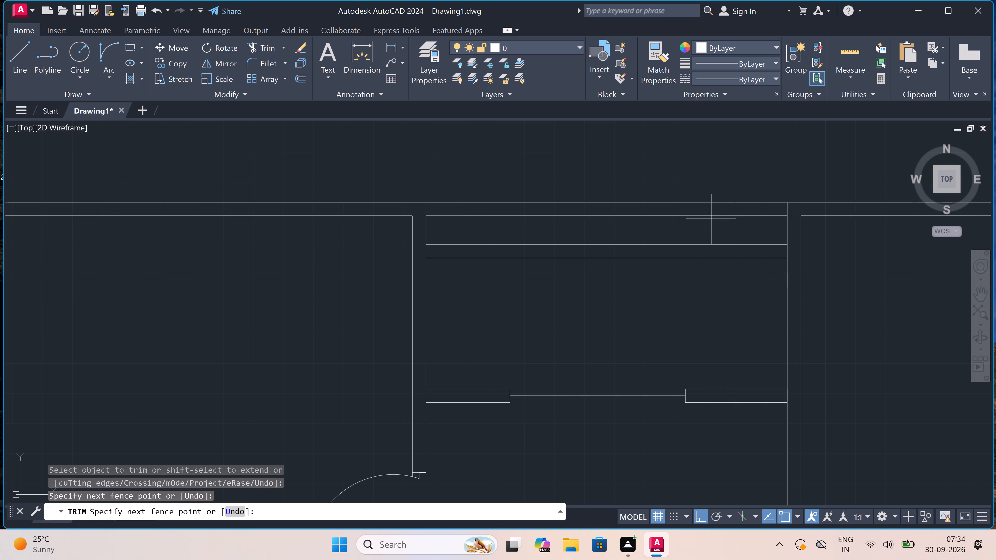
pyautogui.click(706, 200)
pyautogui.press('Escape')
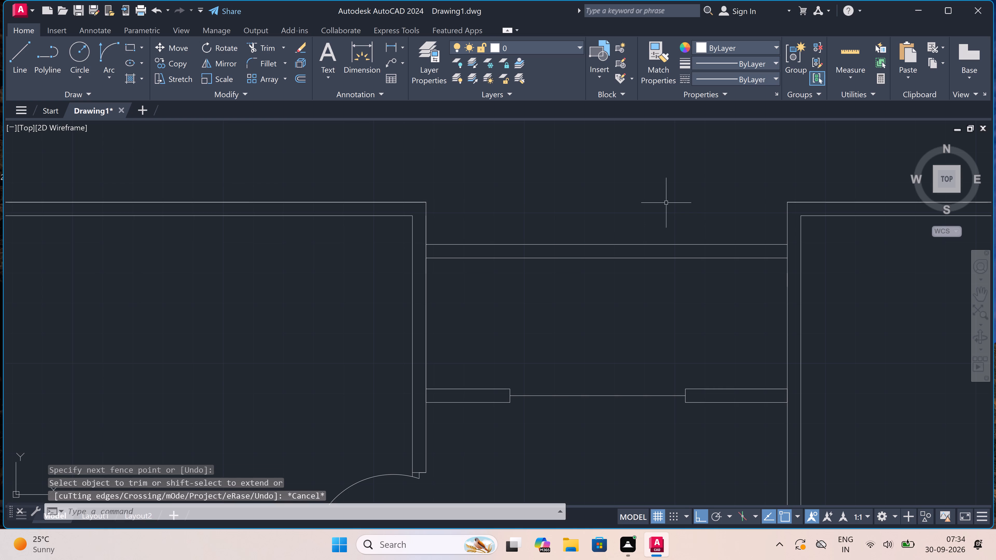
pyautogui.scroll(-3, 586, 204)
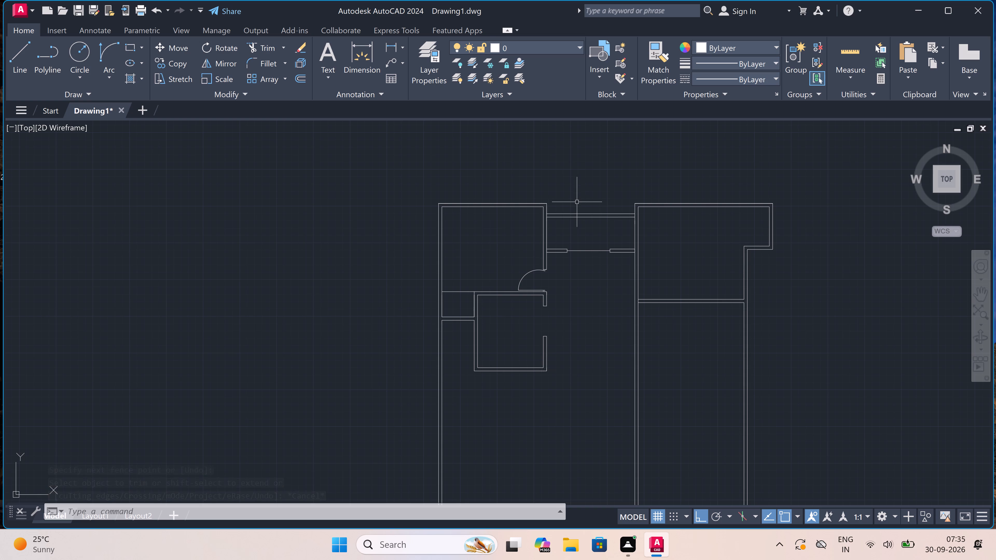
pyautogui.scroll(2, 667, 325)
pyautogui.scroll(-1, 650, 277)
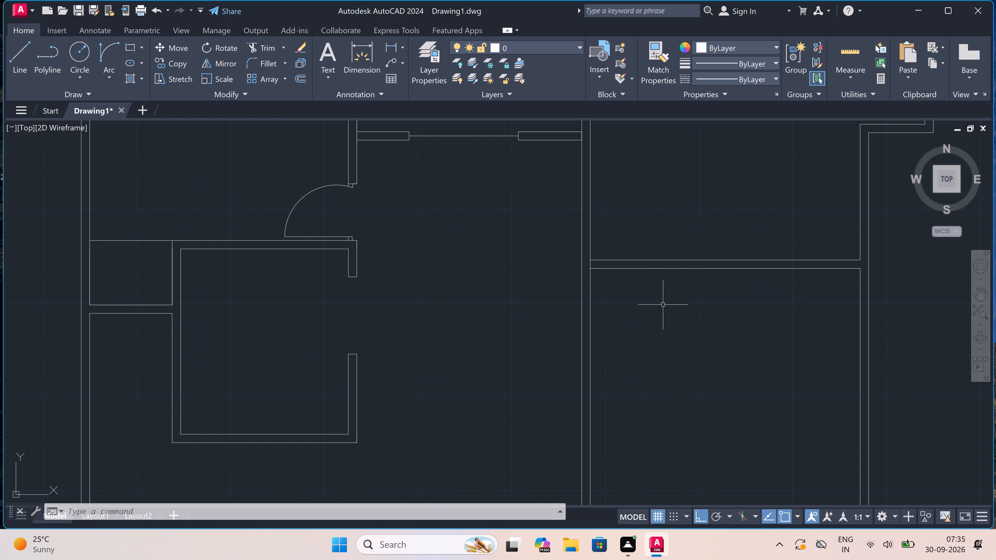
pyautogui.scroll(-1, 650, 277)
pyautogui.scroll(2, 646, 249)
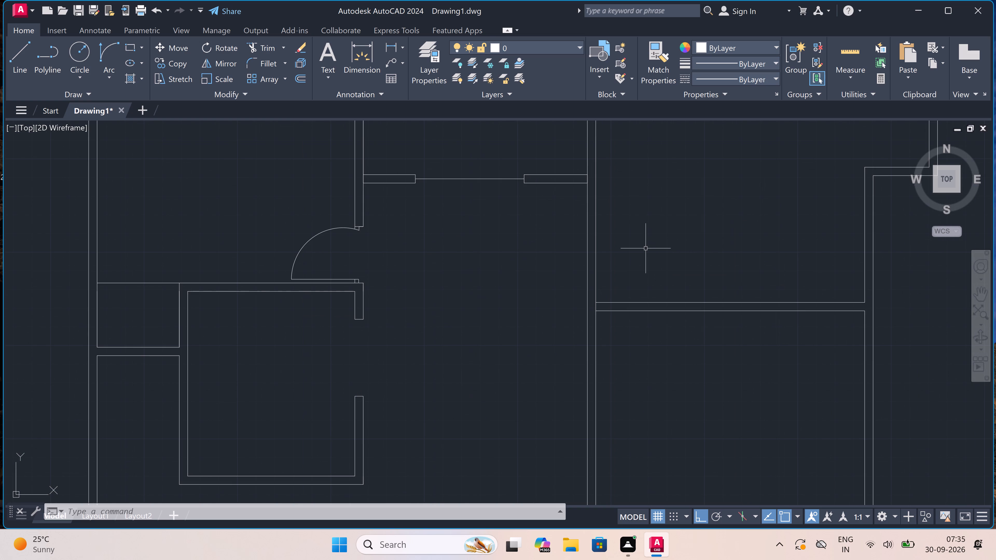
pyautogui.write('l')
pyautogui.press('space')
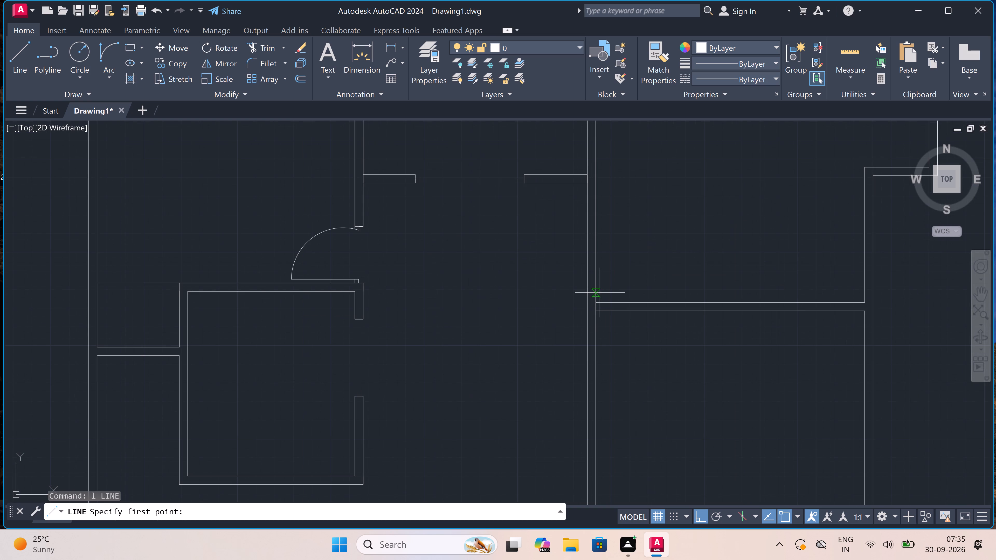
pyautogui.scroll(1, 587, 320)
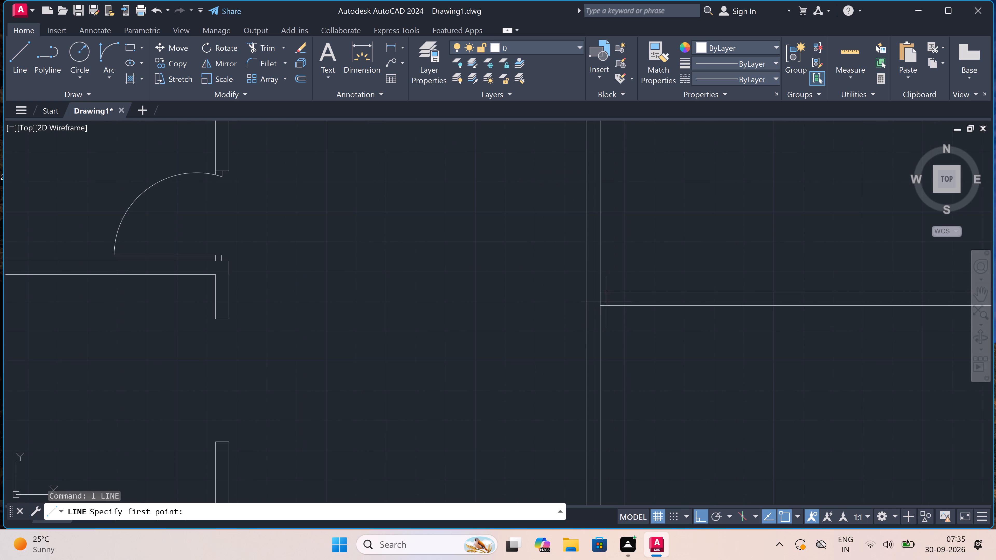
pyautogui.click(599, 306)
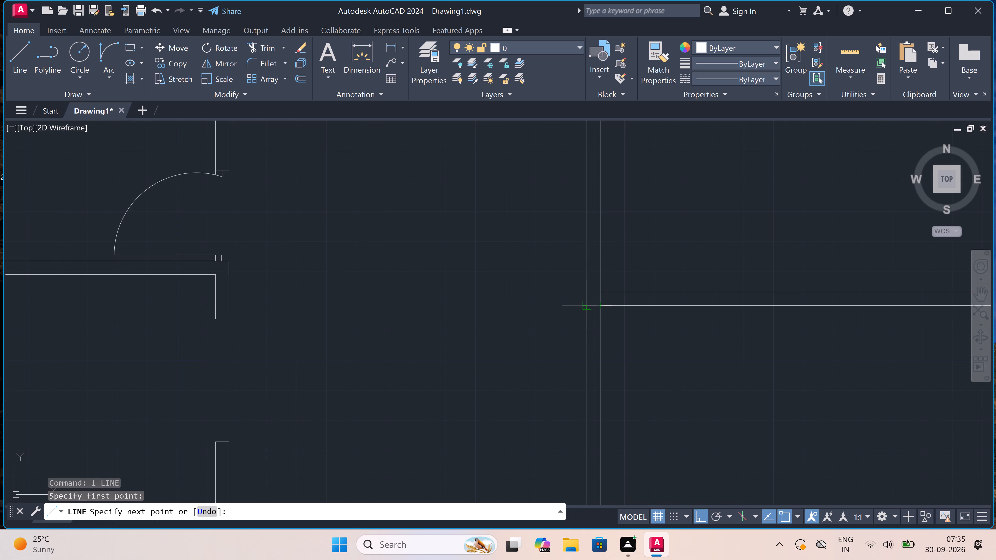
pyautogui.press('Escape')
# Draw a short line west from the east partition's south-west corner across the adjoining wall to the middle room's east face.
pyautogui.press('space')
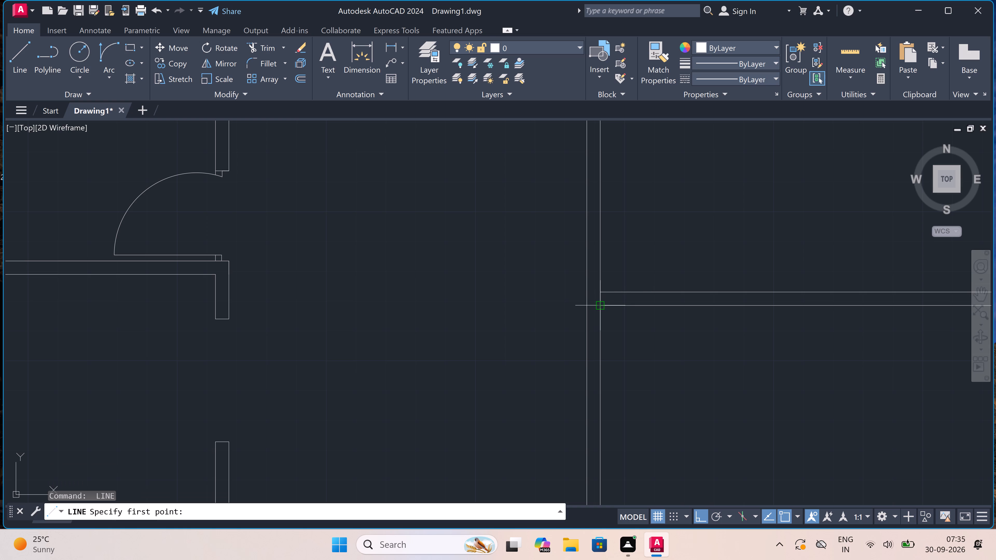
pyautogui.click(602, 307)
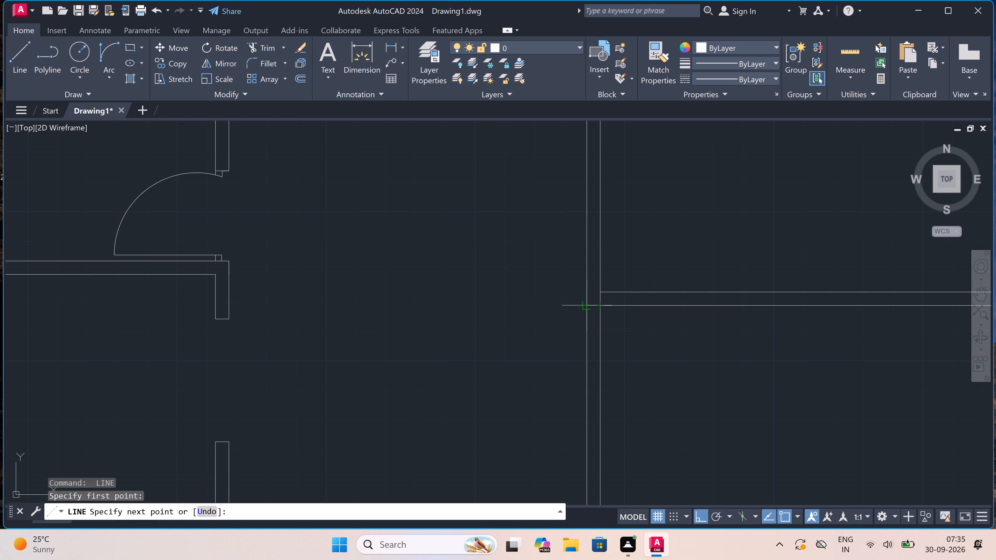
pyautogui.scroll(3, 590, 302)
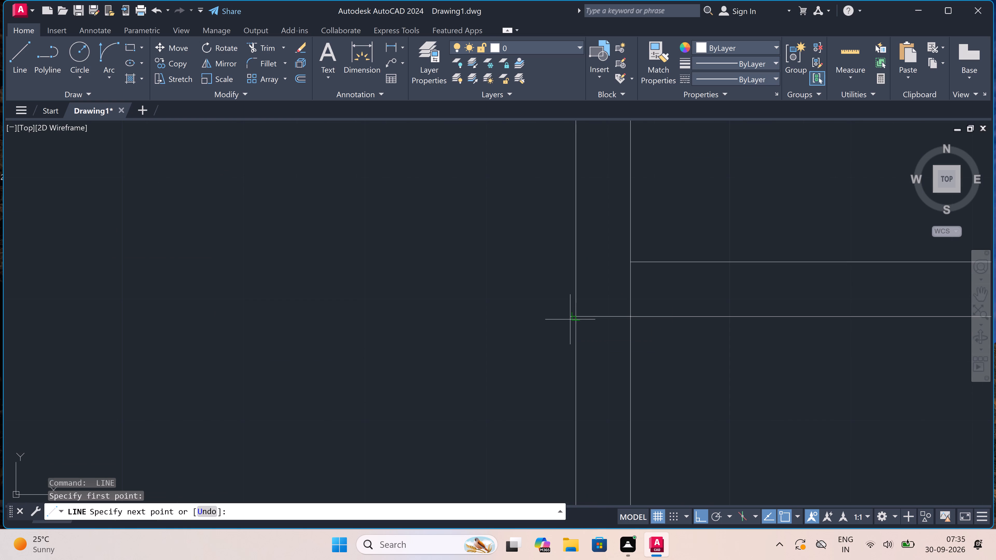
pyautogui.click(576, 316)
pyautogui.press('Escape')
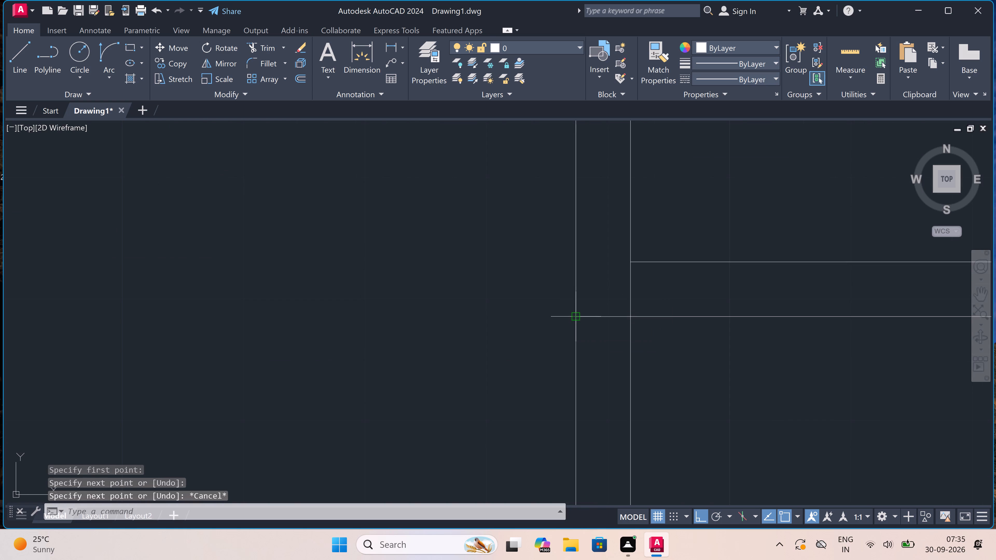
# Draw a door jamb line across the east partition near its west end, continuing from its midpoint 2" east and 3' north.
pyautogui.scroll(-2, 566, 316)
pyautogui.press('space')
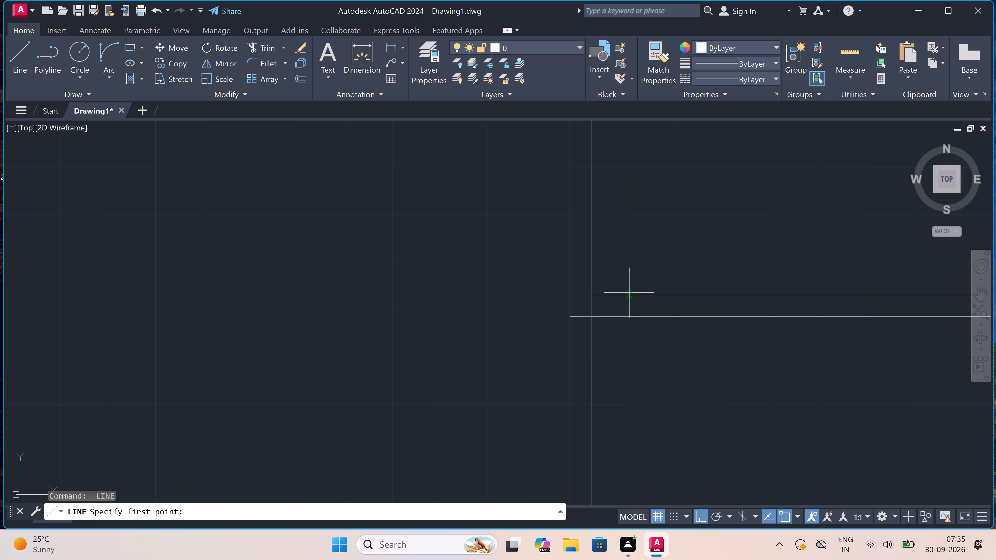
pyautogui.click(625, 294)
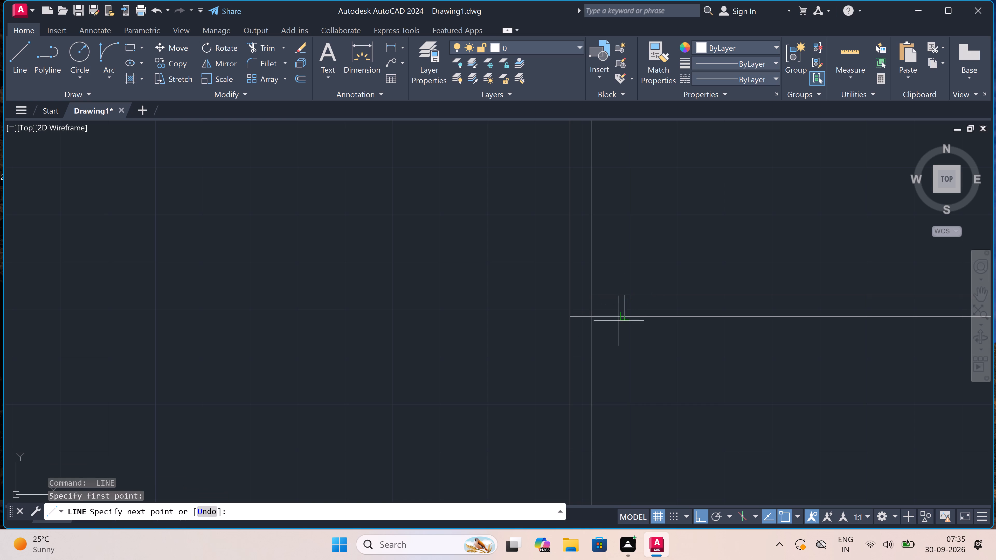
pyautogui.click(625, 316)
pyautogui.click(626, 306)
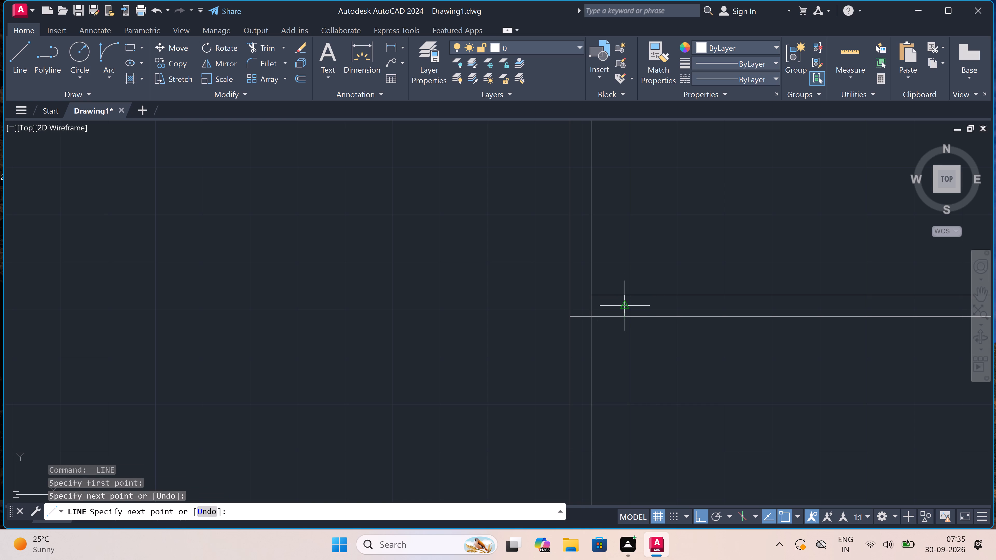
pyautogui.write('2"')
pyautogui.press('space')
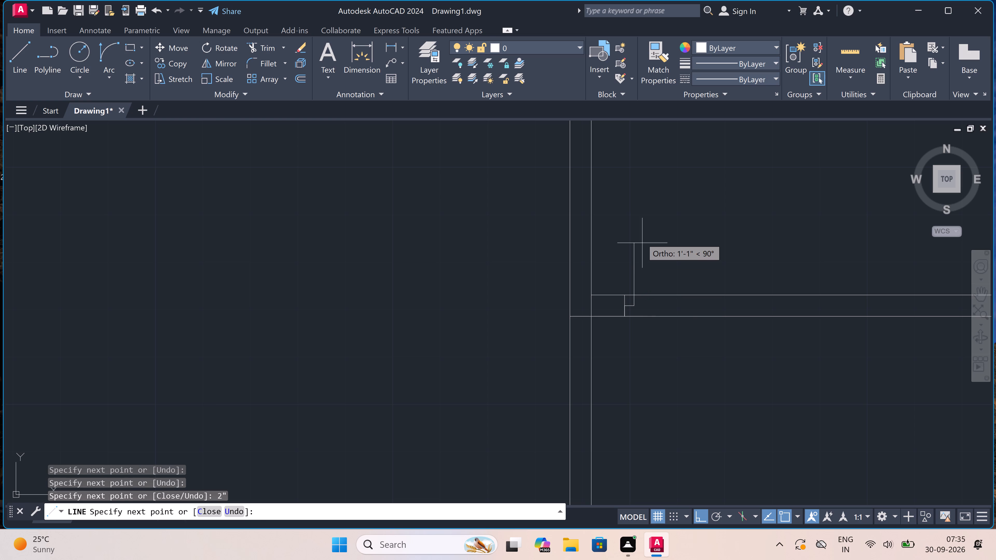
pyautogui.write("3'")
pyautogui.press('space')
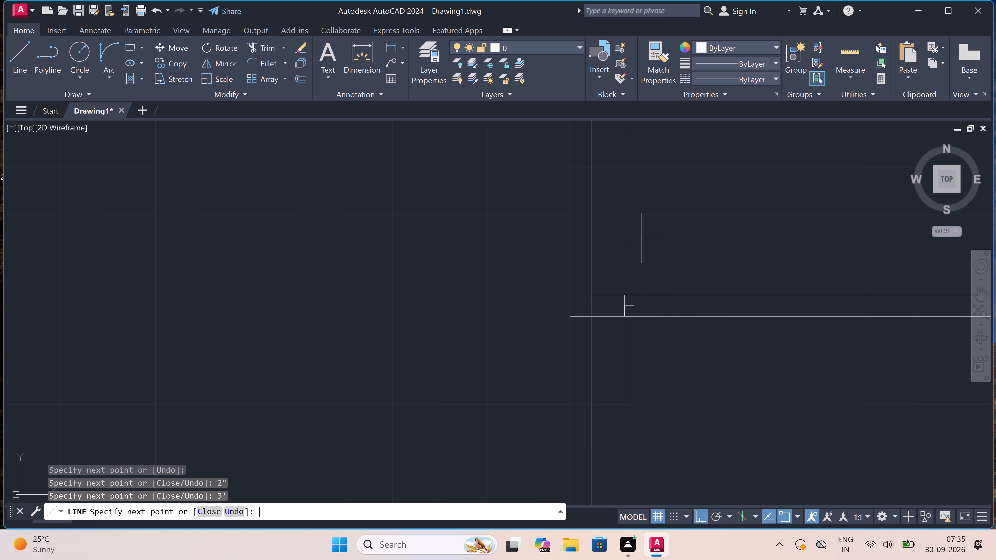
pyautogui.press('Escape')
# Draw the opposite jamb line across the east partition, about one door width east, with a 2" line west from its midpoint.
pyautogui.press('space')
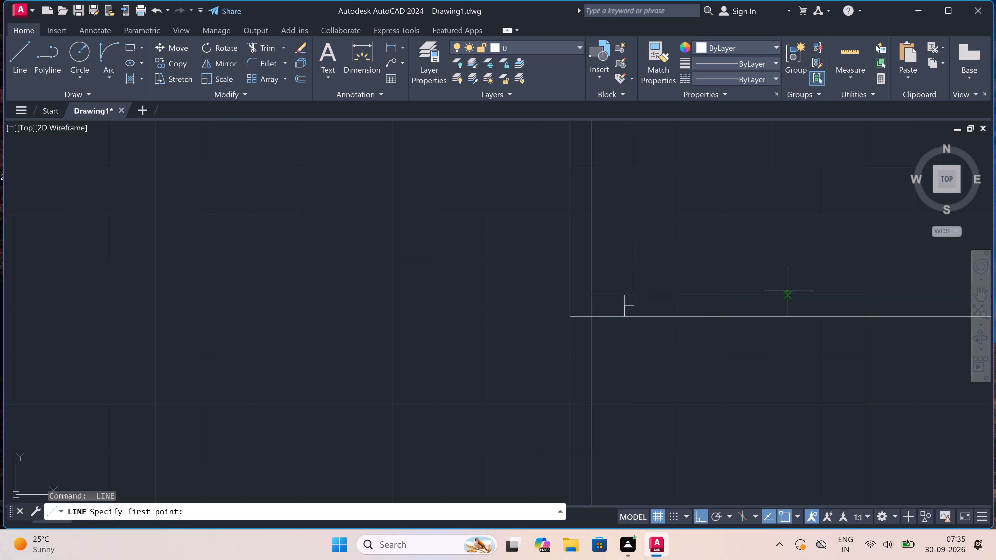
pyautogui.click(789, 292)
pyautogui.click(790, 313)
pyautogui.click(792, 307)
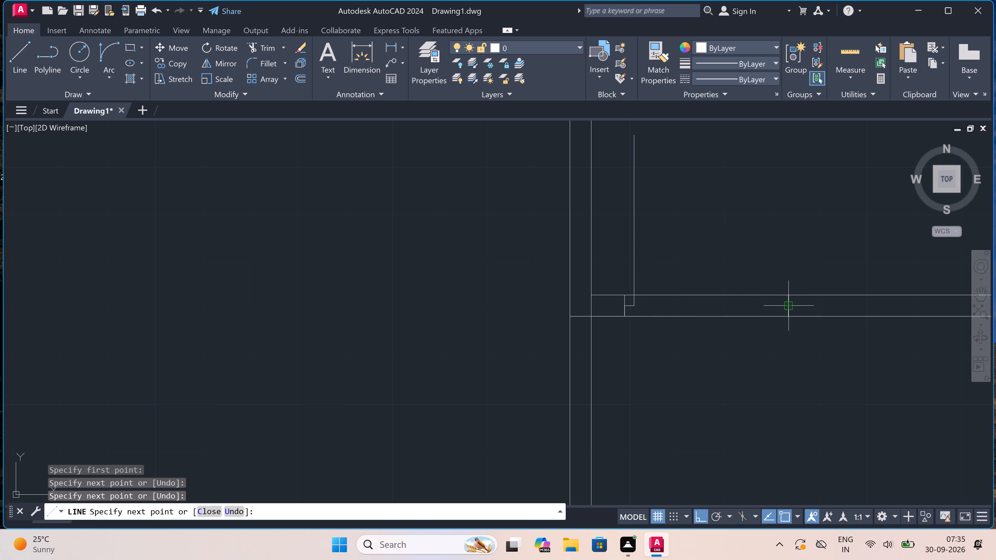
pyautogui.write('2"')
pyautogui.press('space')
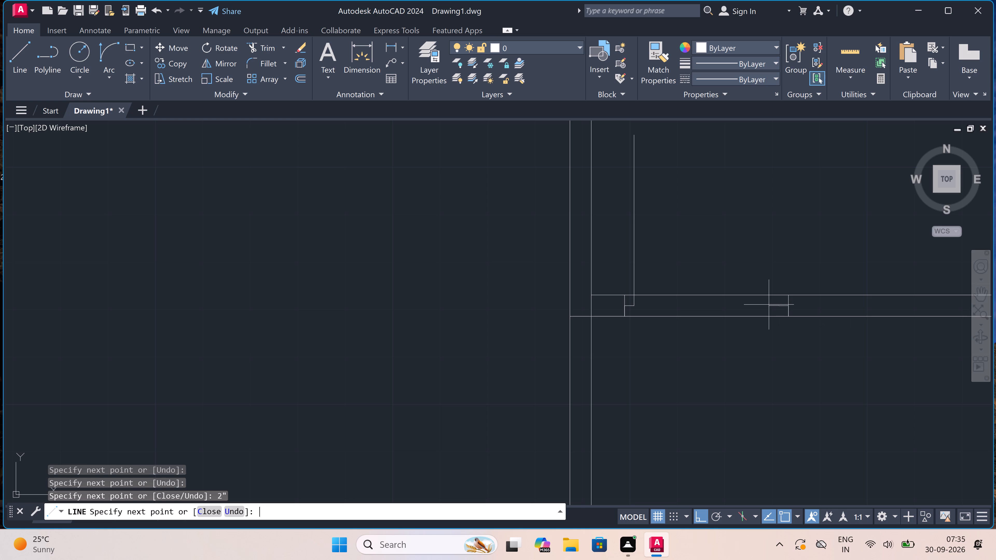
pyautogui.press('Escape')
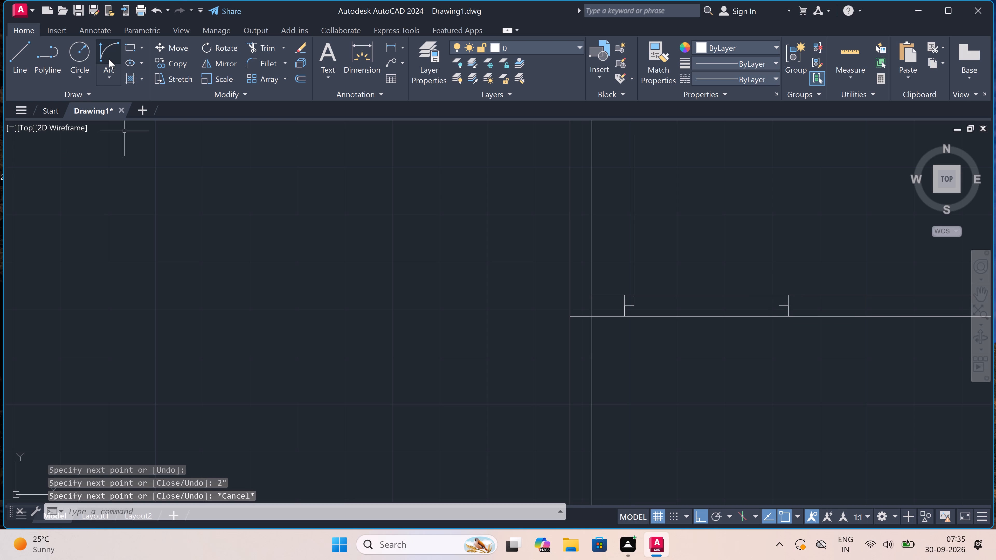
# Draw the door swing arc from the north end of the door leaf to the 2" stub on the opposite jamb.
pyautogui.click(110, 59)
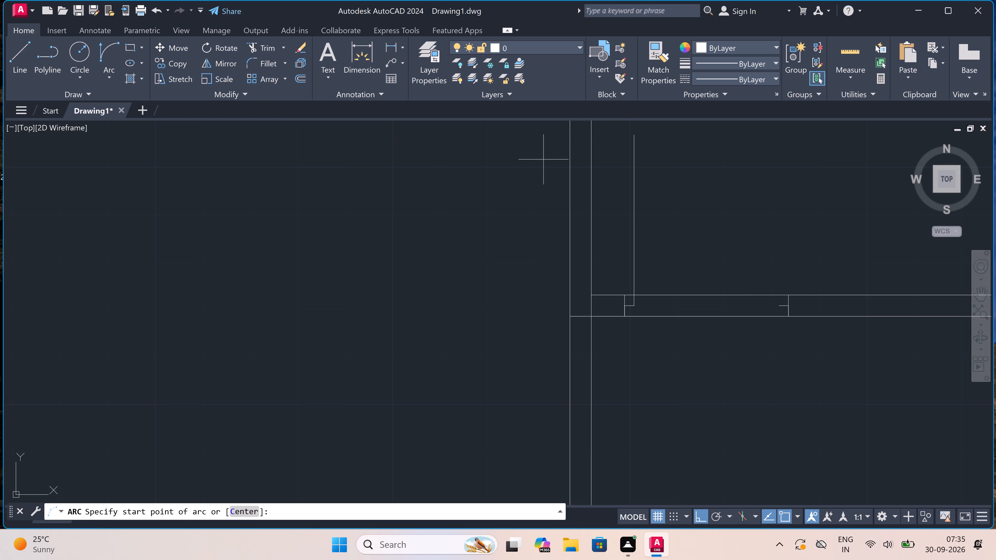
pyautogui.click(639, 132)
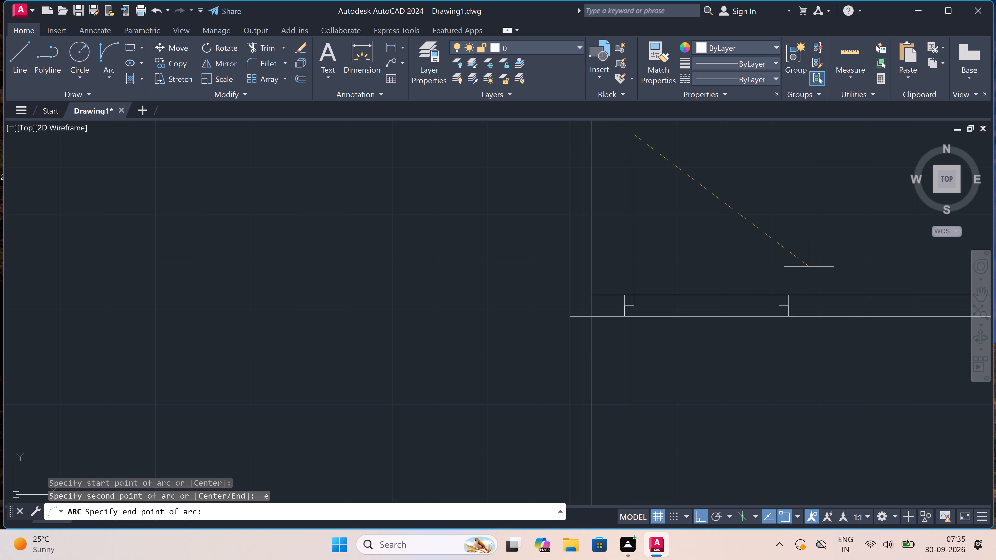
pyautogui.click(779, 305)
pyautogui.click(807, 259)
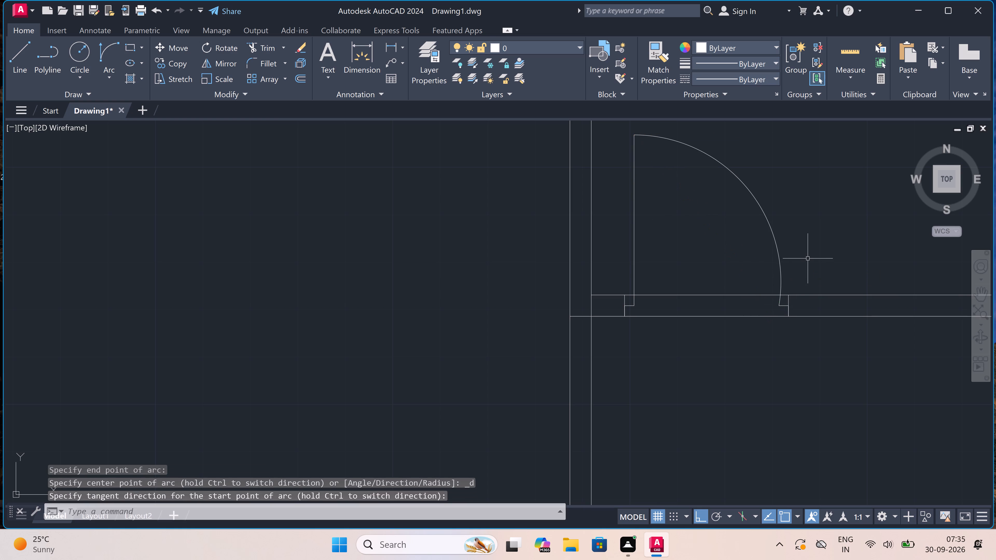
# Trim both partition wall lines out of the north-east room's door opening between the jambs.
pyautogui.write('tr')
pyautogui.press('space')
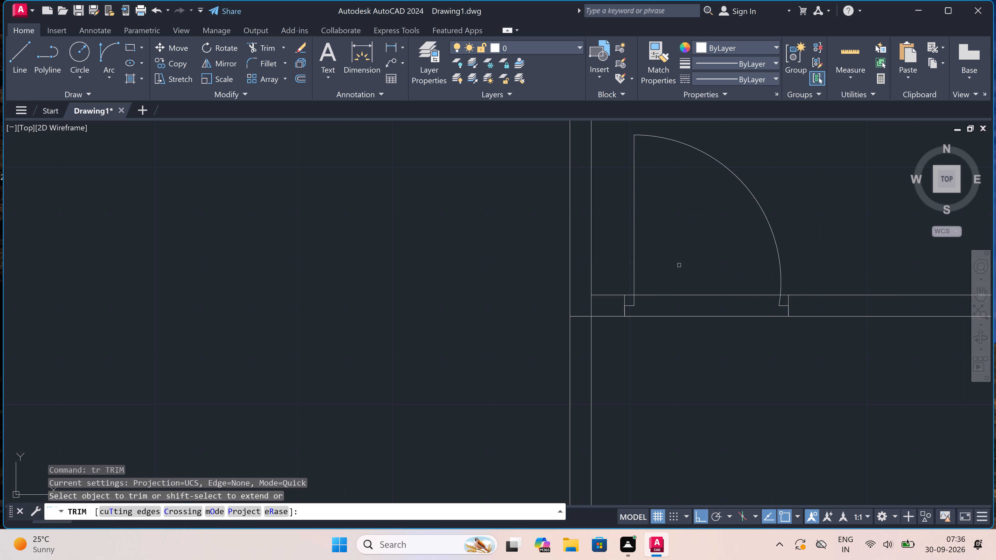
pyautogui.moveTo(679, 265); pyautogui.dragTo(680, 270)
pyautogui.click(681, 360)
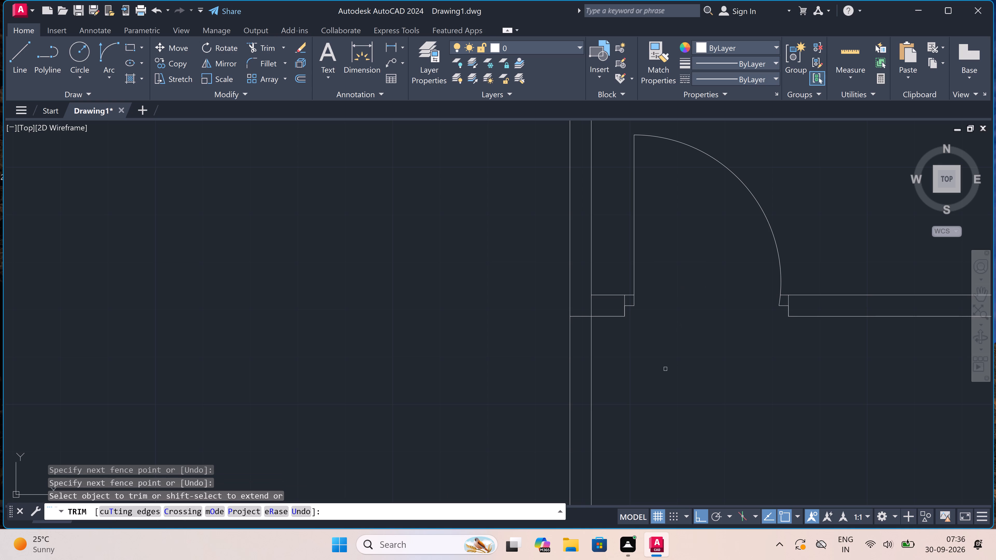
# Trim the room's west wall lines south of the partition corner and the leftover line crossing inside that corner.
pyautogui.click(665, 369)
pyautogui.click(462, 360)
pyautogui.scroll(2, 585, 300)
pyautogui.click(584, 302)
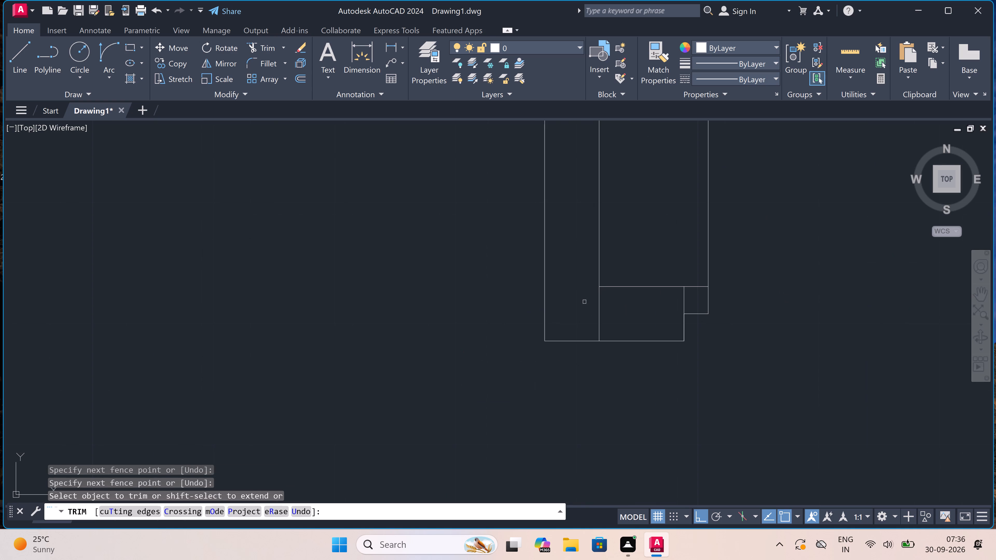
pyautogui.click(653, 305)
pyautogui.scroll(-6, 561, 306)
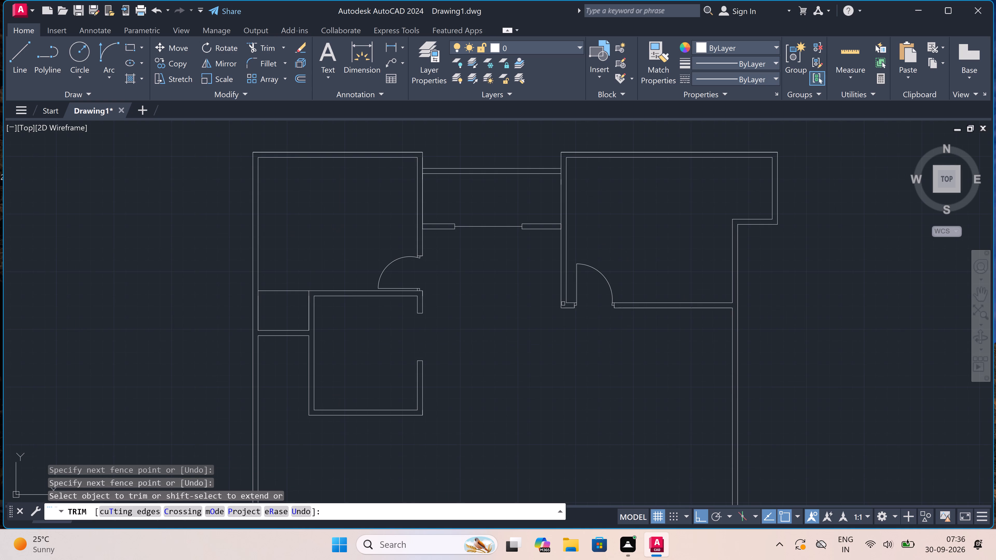
pyautogui.press('Escape')
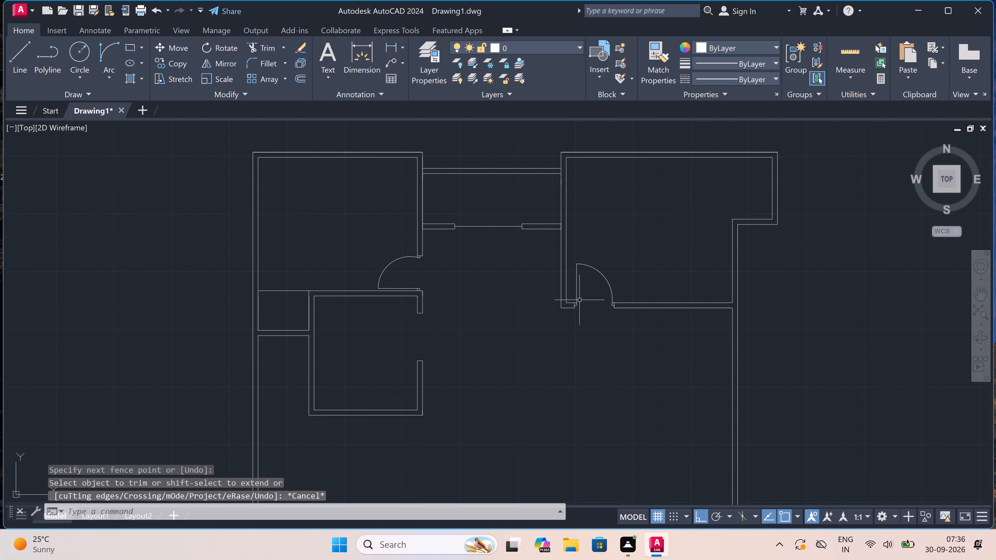
# Draw a vertical line closing off the north-east room's eastern recess, from its inner south-west corner to the north wall's inner face.
pyautogui.scroll(-1, 589, 294)
pyautogui.write('l')
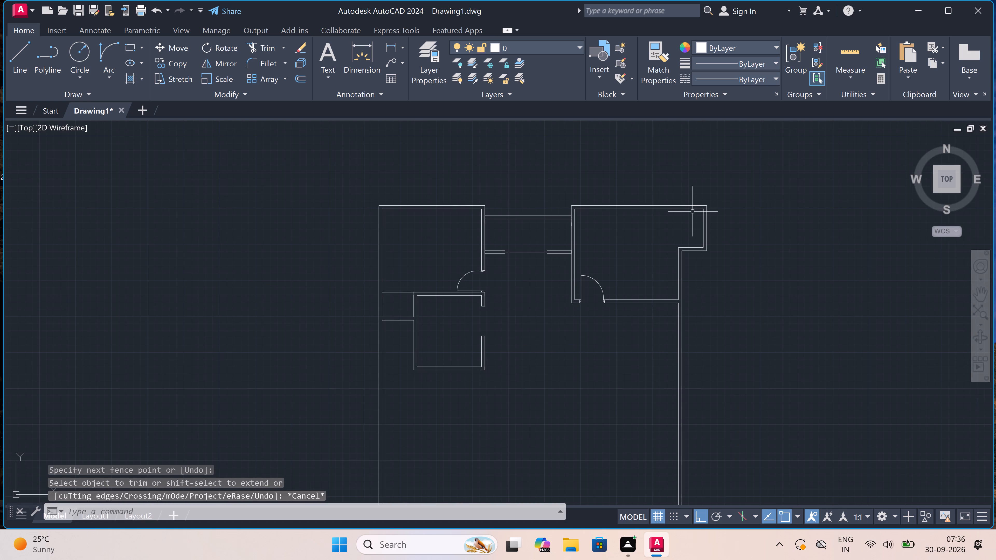
pyautogui.press('space')
pyautogui.scroll(2, 709, 191)
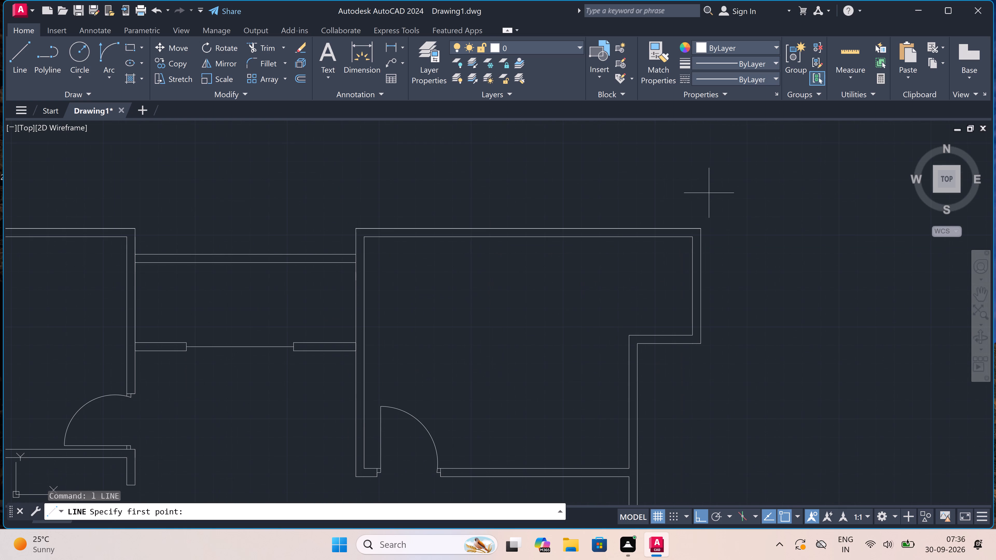
pyautogui.scroll(-1, 663, 278)
pyautogui.scroll(2, 663, 278)
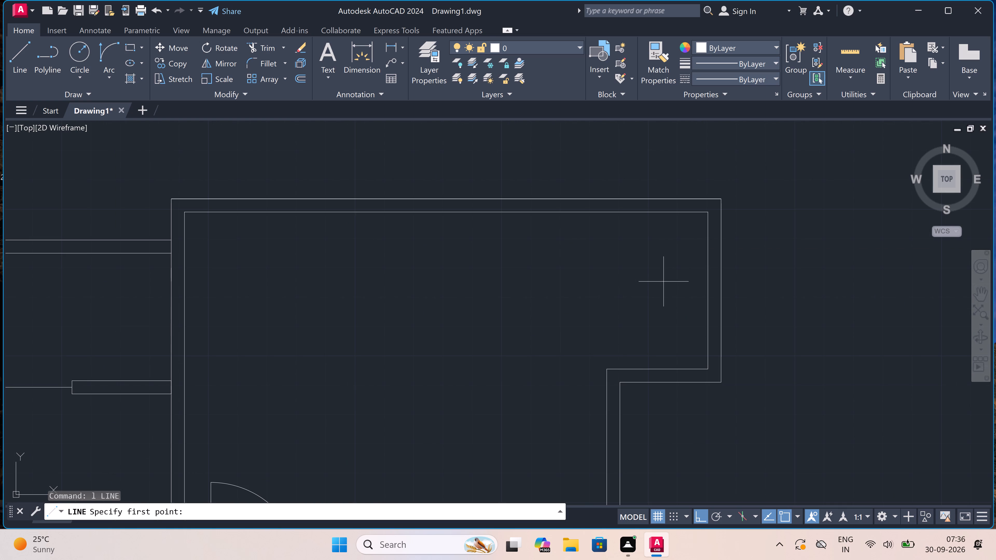
pyautogui.click(609, 363)
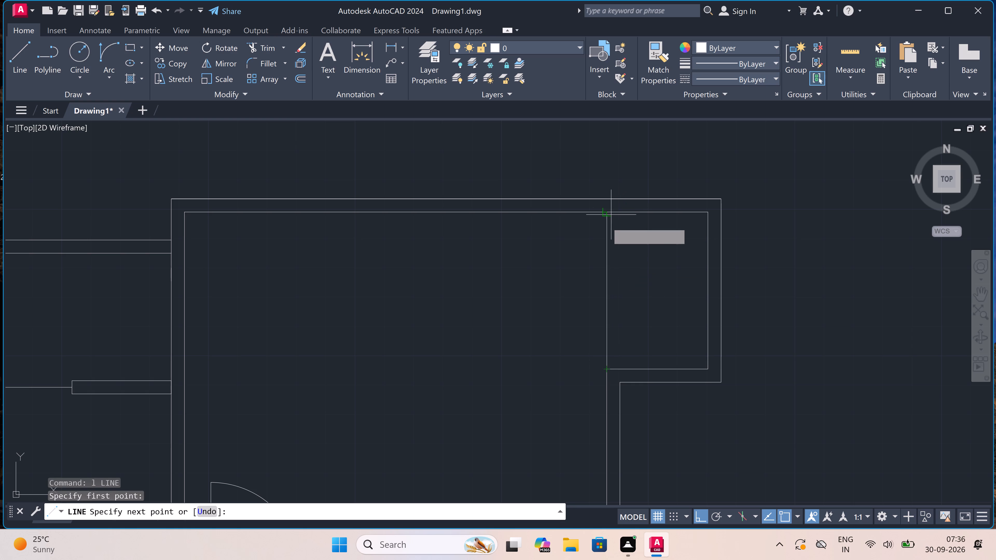
pyautogui.click(610, 214)
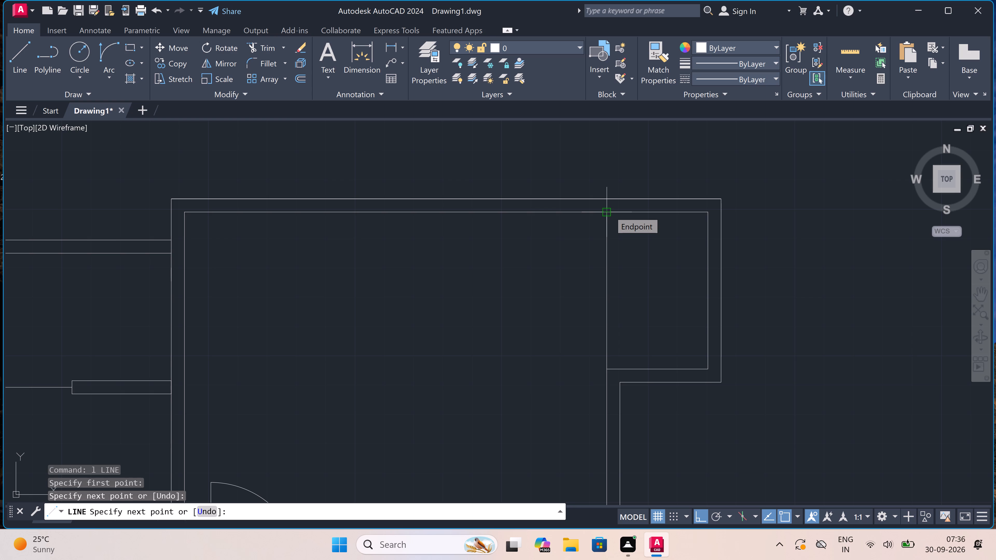
pyautogui.press('Escape')
# Draw a small room's inner outline from the partition's junction with the east wall: 5' south, 8' west, and north to the partition.
pyautogui.scroll(-2, 610, 207)
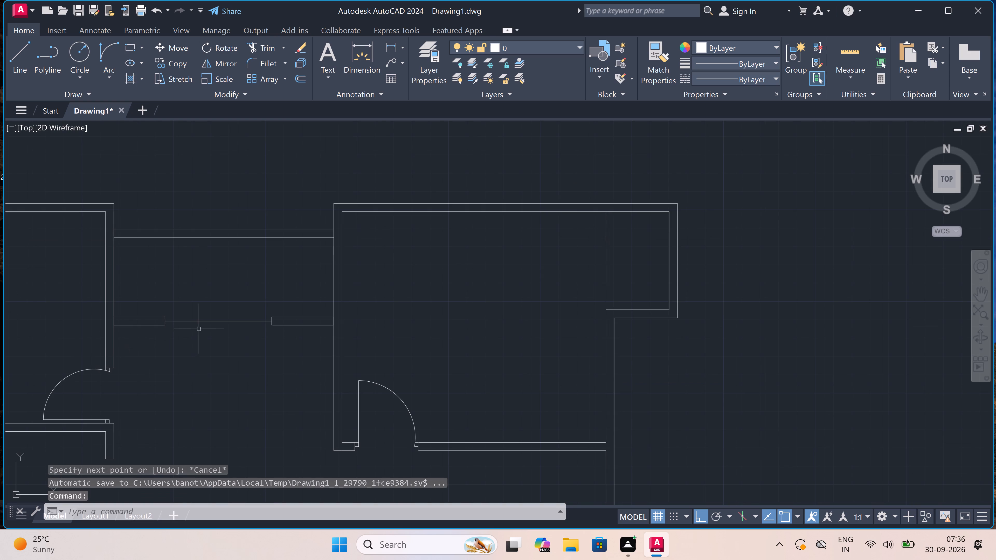
pyautogui.scroll(-4, 327, 295)
pyautogui.scroll(2, 306, 296)
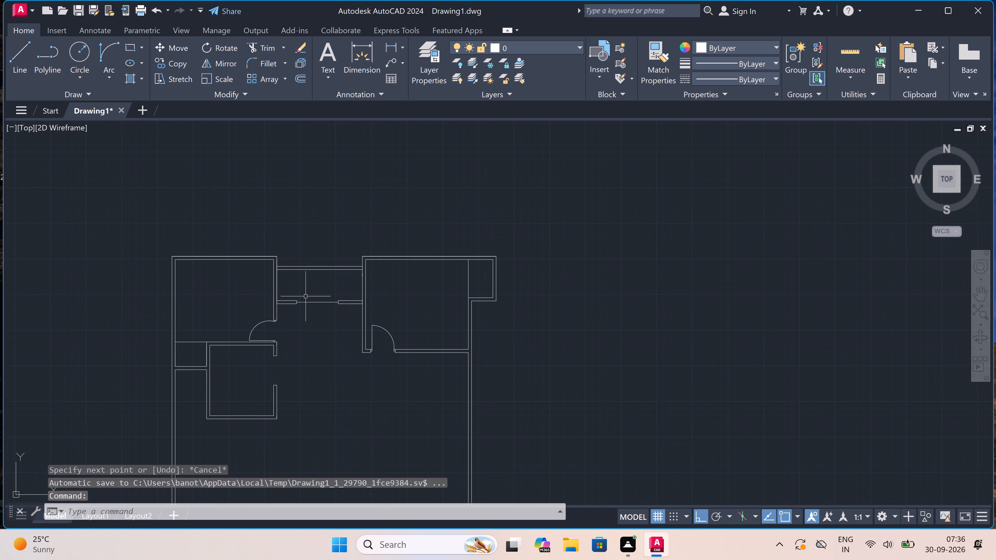
pyautogui.scroll(-1, 306, 297)
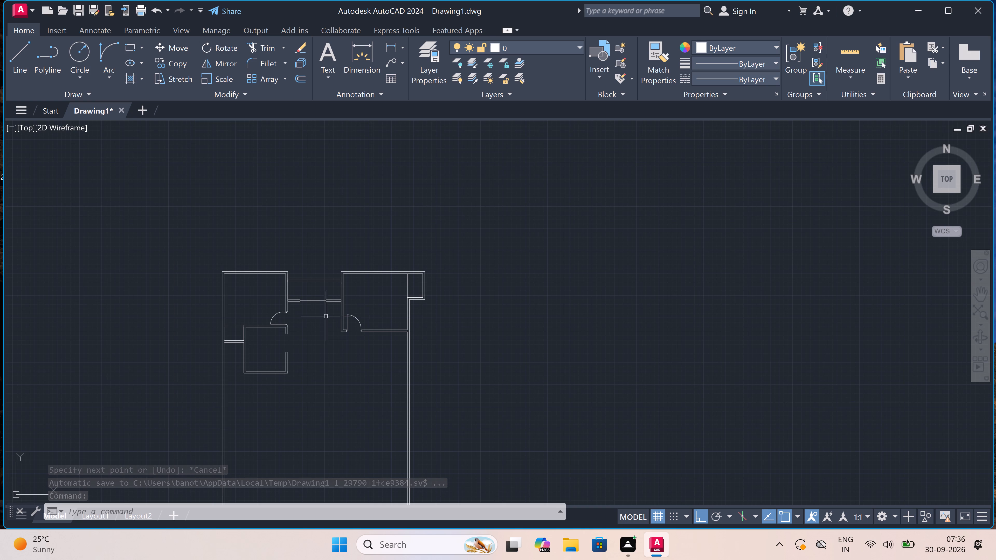
pyautogui.scroll(3, 358, 343)
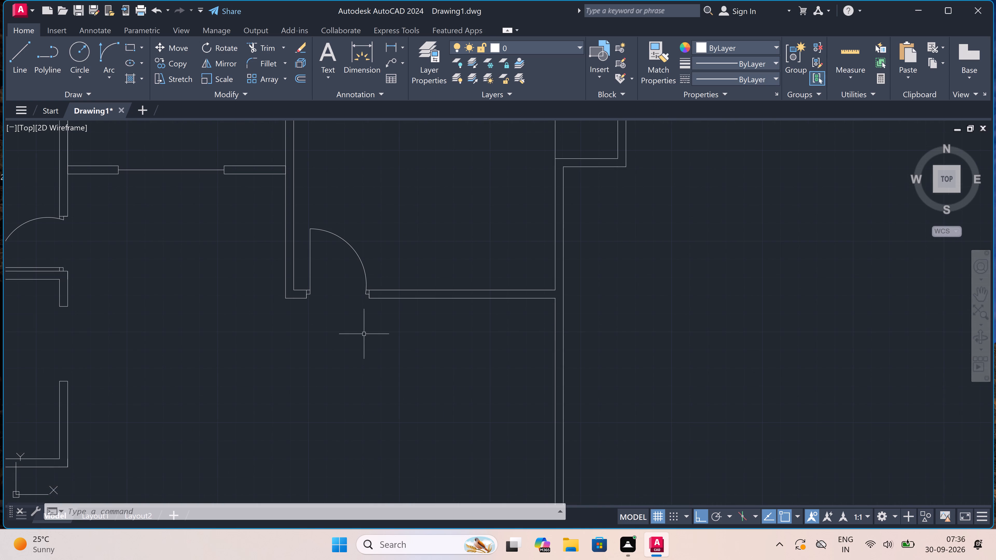
pyautogui.write('l')
pyautogui.press('space')
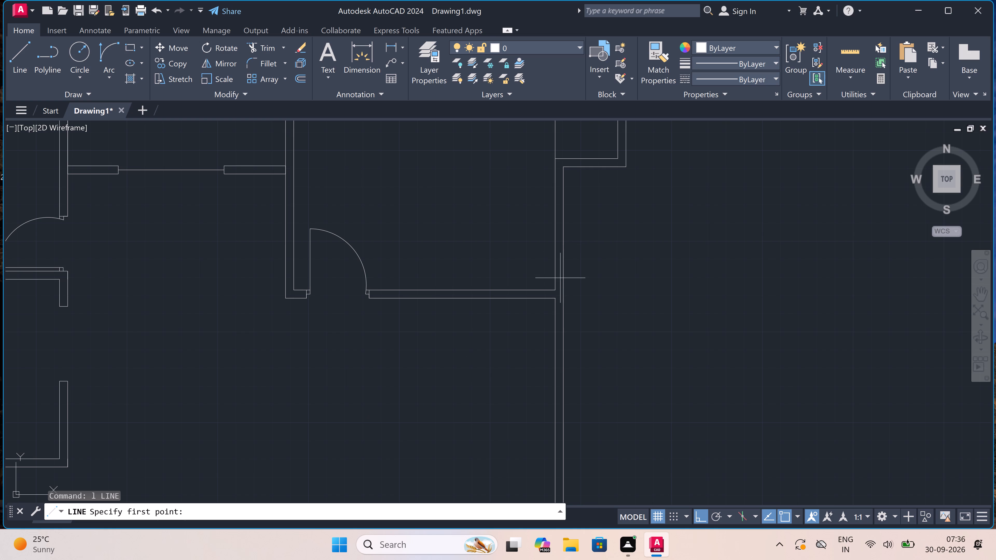
pyautogui.click(557, 298)
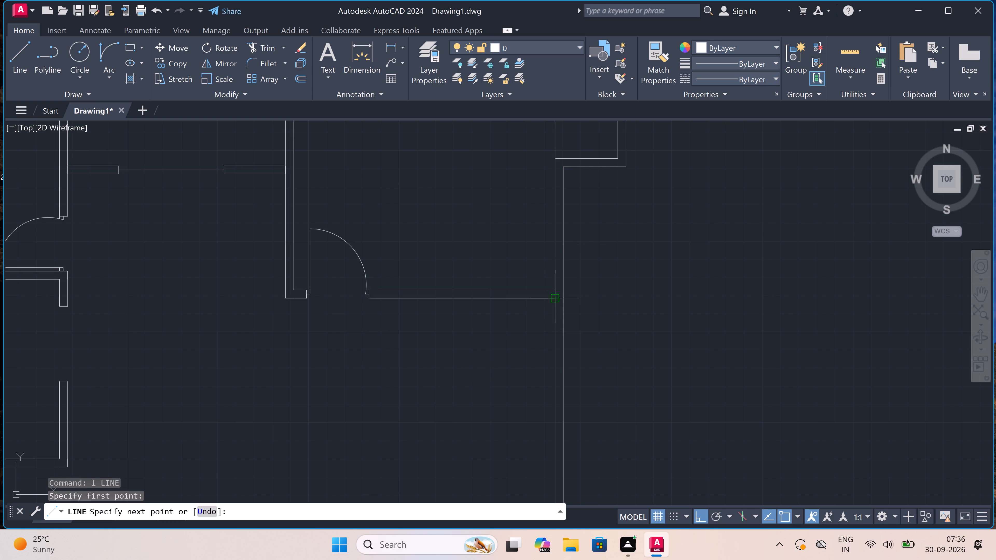
pyautogui.write("5'")
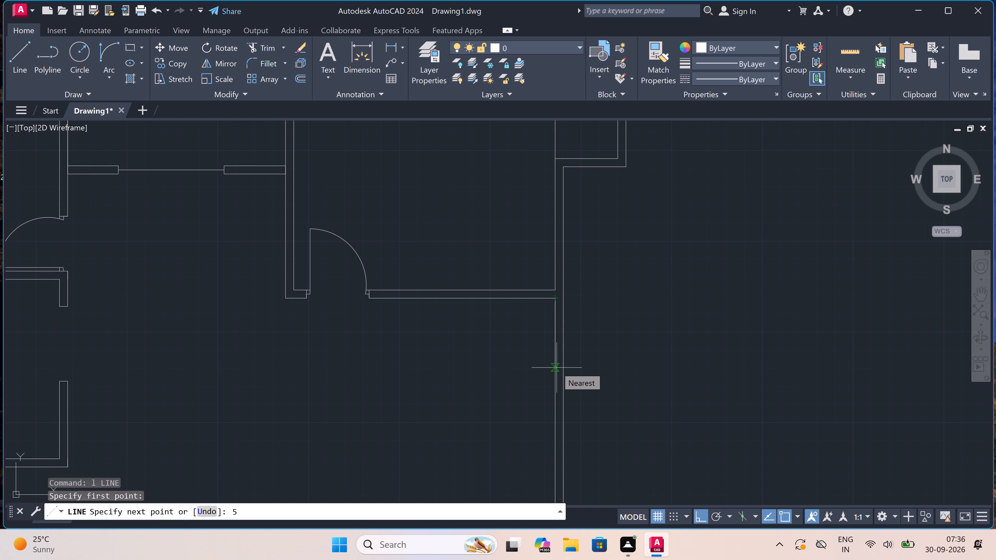
pyautogui.press('space')
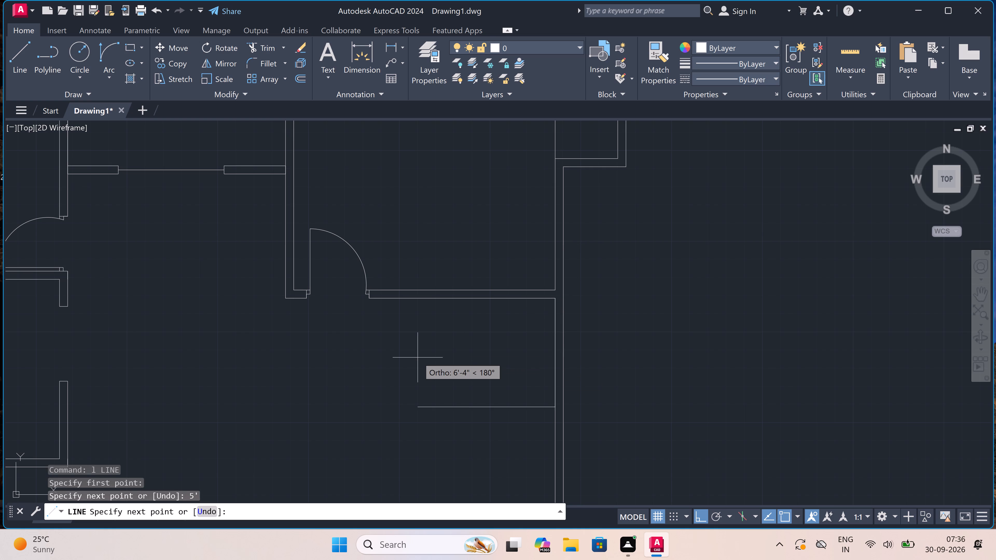
pyautogui.write("8'")
pyautogui.press('space')
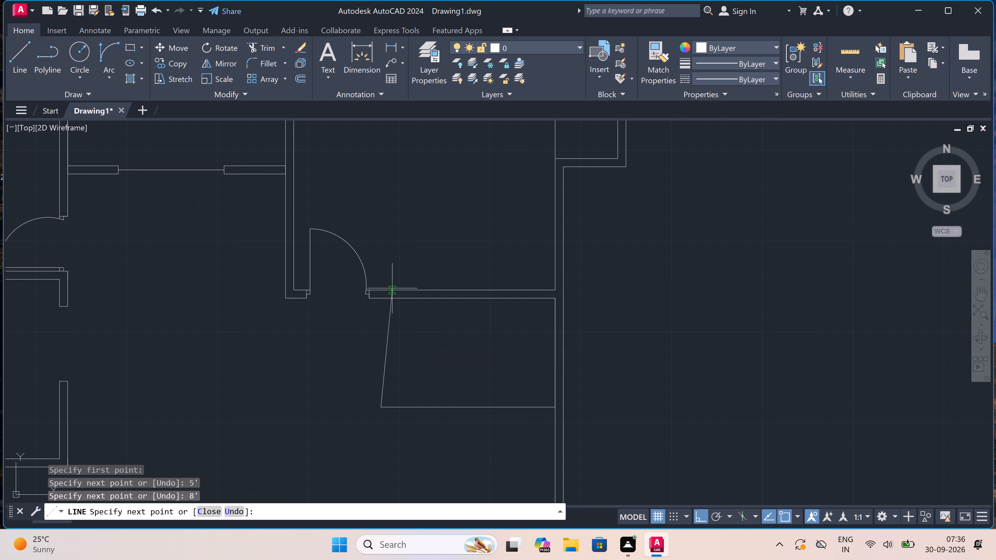
pyautogui.scroll(2, 380, 301)
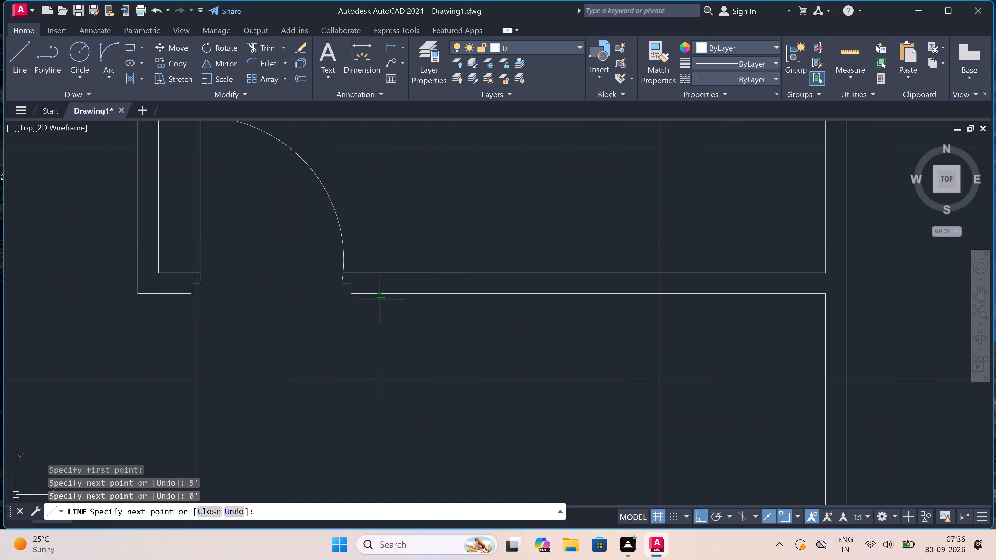
pyautogui.click(381, 291)
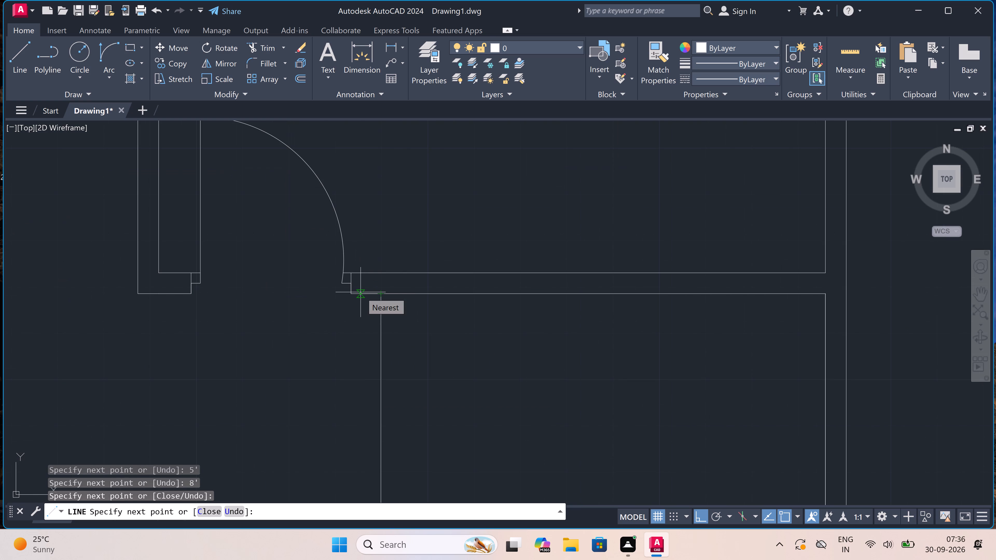
# Draw the small room's outer wall line offset 4.5" west and 4.5" south of the inner outline, ending at the east wall.
pyautogui.write('4.5"')
pyautogui.press('space')
pyautogui.scroll(-2, 363, 290)
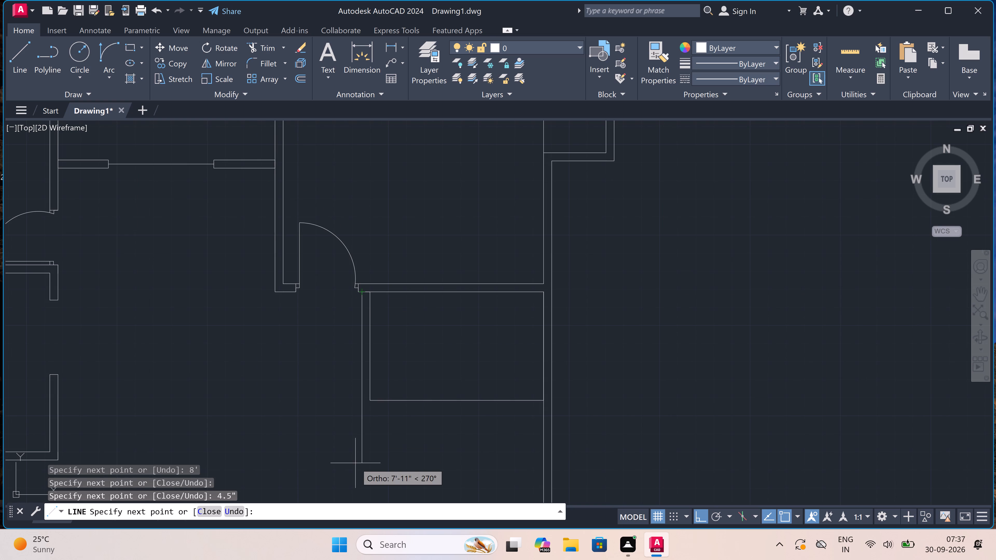
pyautogui.scroll(3, 350, 408)
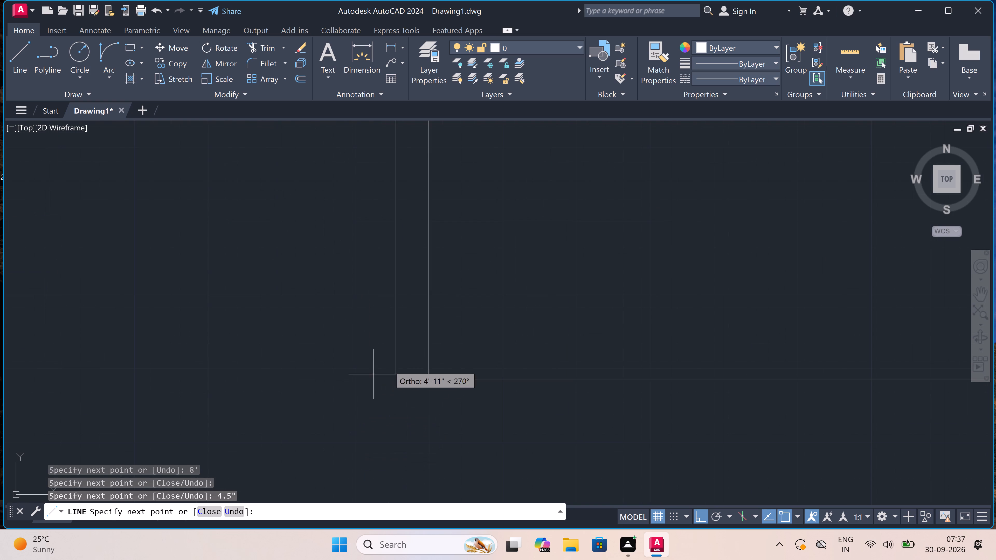
pyautogui.click(397, 378)
pyautogui.write('4.5"')
pyautogui.press('space')
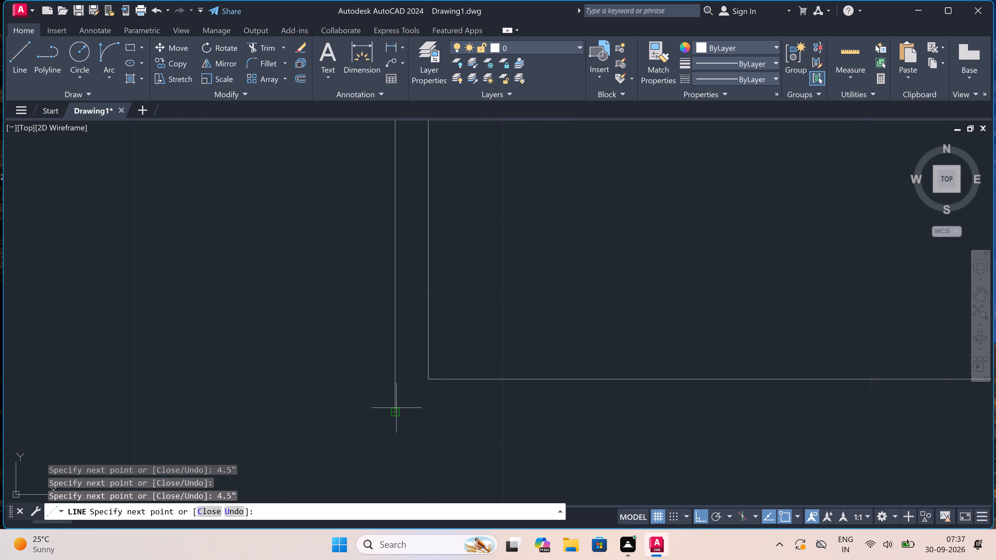
pyautogui.scroll(-2, 397, 407)
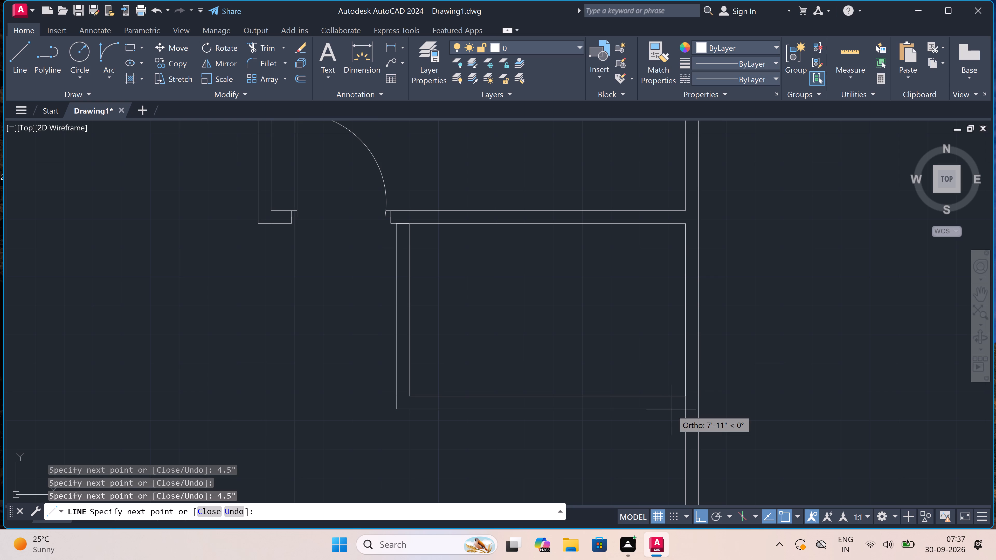
pyautogui.click(683, 409)
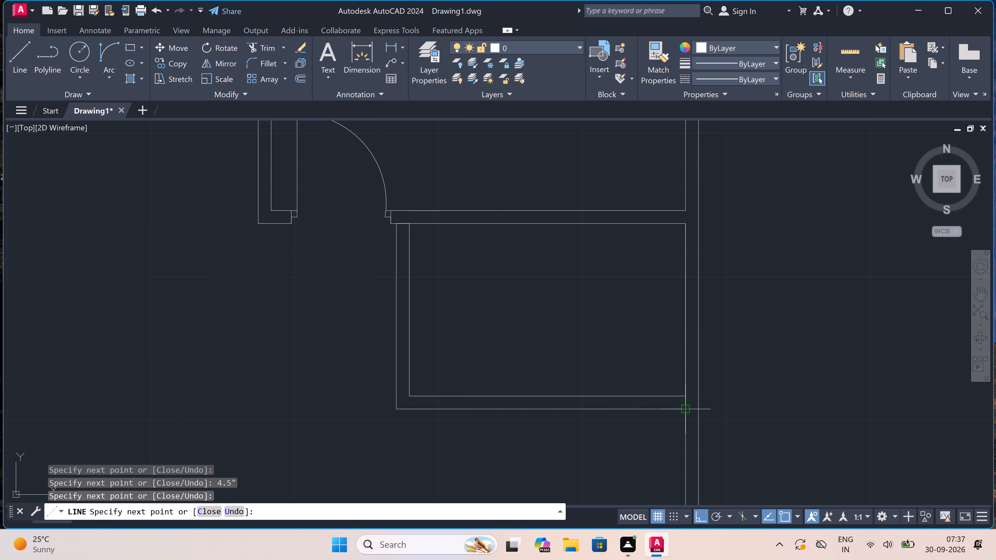
pyautogui.press('Escape')
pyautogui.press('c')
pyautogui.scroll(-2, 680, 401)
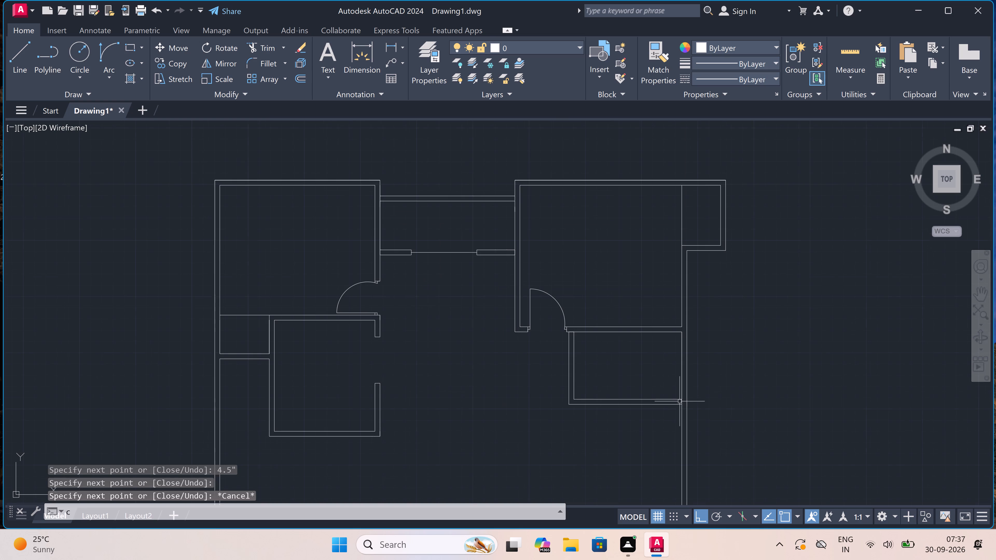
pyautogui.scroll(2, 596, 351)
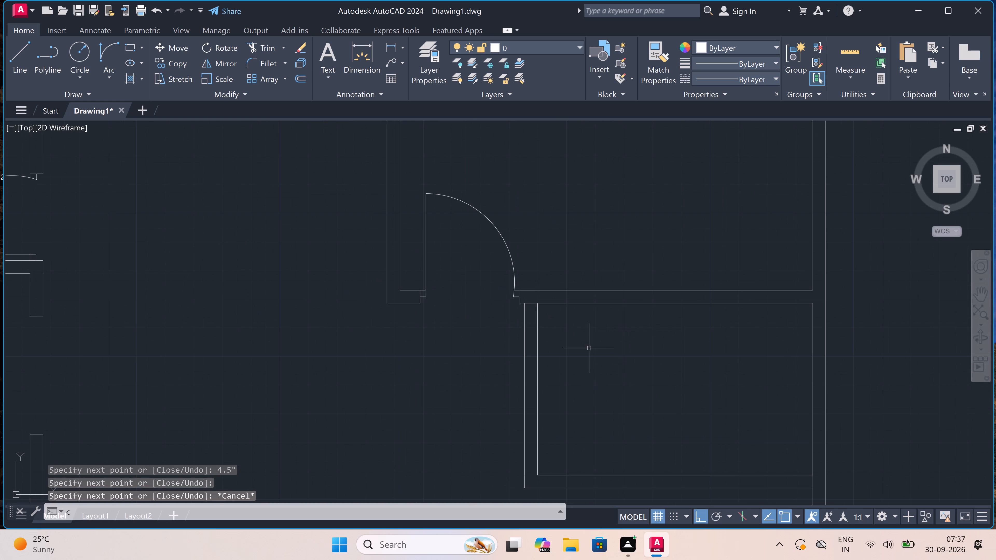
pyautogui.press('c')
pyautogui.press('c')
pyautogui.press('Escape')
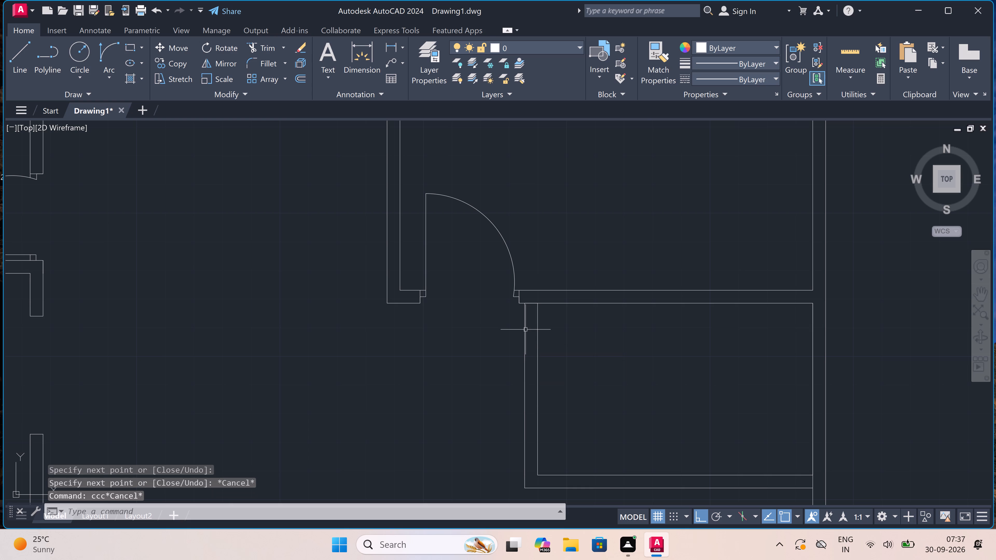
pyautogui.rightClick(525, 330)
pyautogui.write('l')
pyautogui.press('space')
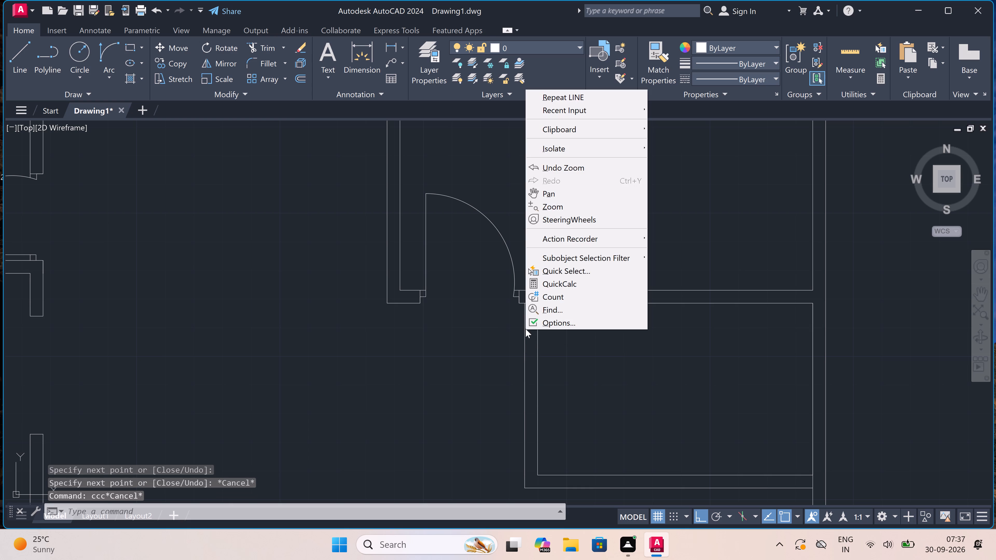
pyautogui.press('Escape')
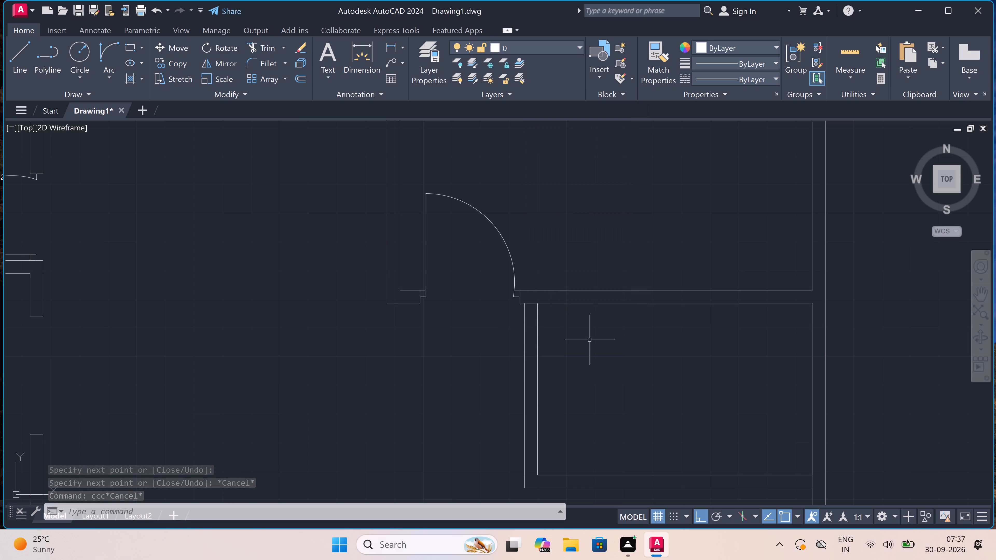
# Draw the small room's north door jamb across its west wall, with a 2" stop southward from its midpoint and a 2' door leaf eastward.
pyautogui.press('l')
pyautogui.press('space')
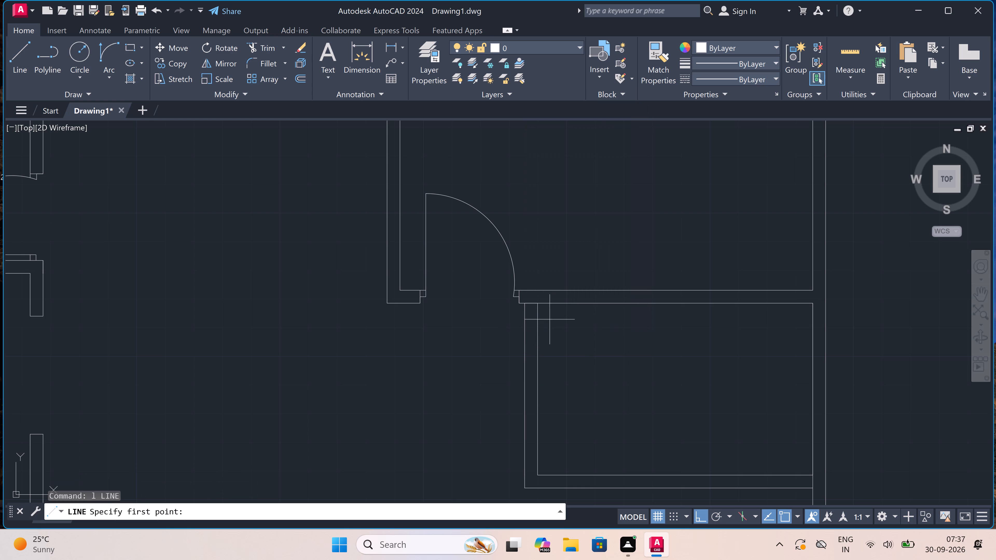
pyautogui.scroll(1, 541, 318)
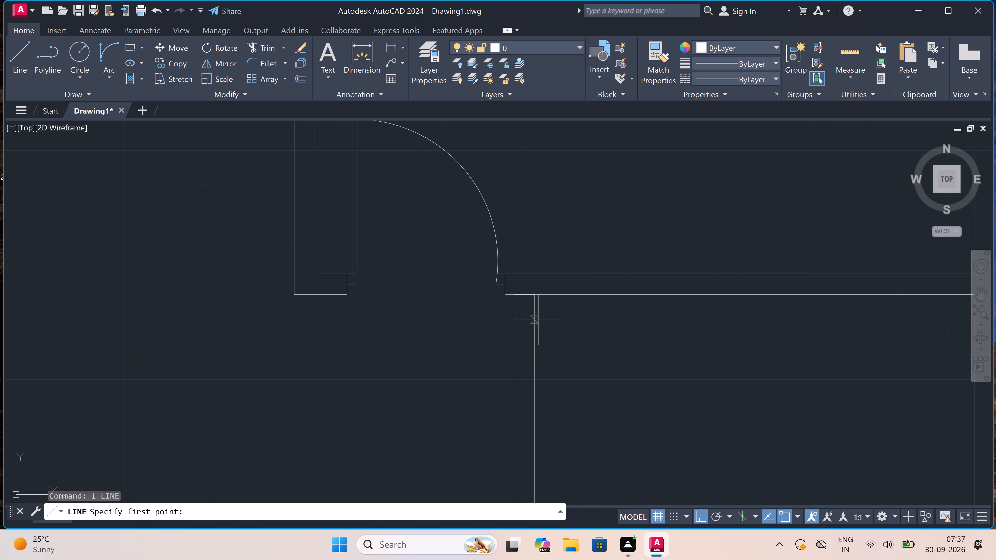
pyautogui.click(537, 321)
pyautogui.click(517, 319)
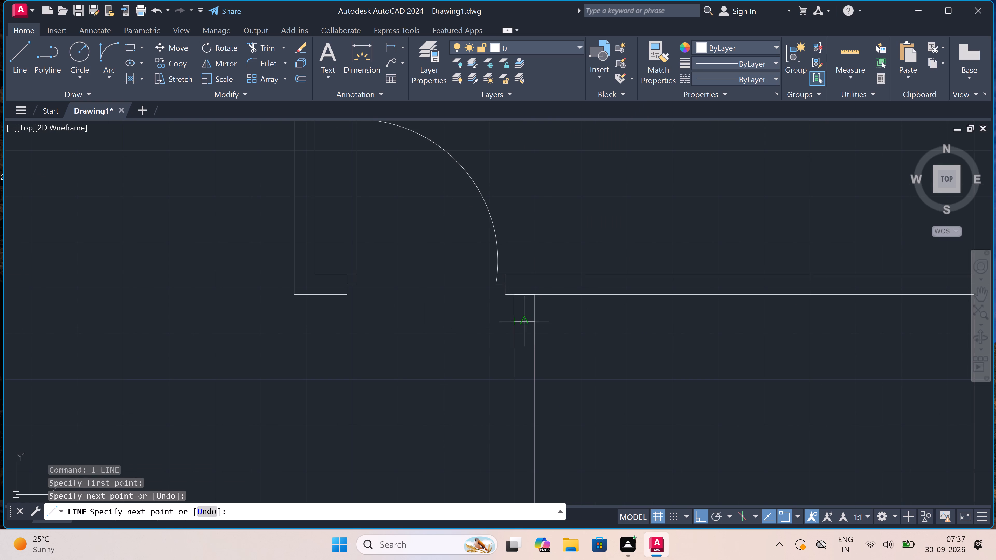
pyautogui.click(522, 321)
pyautogui.write('2"')
pyautogui.press('space')
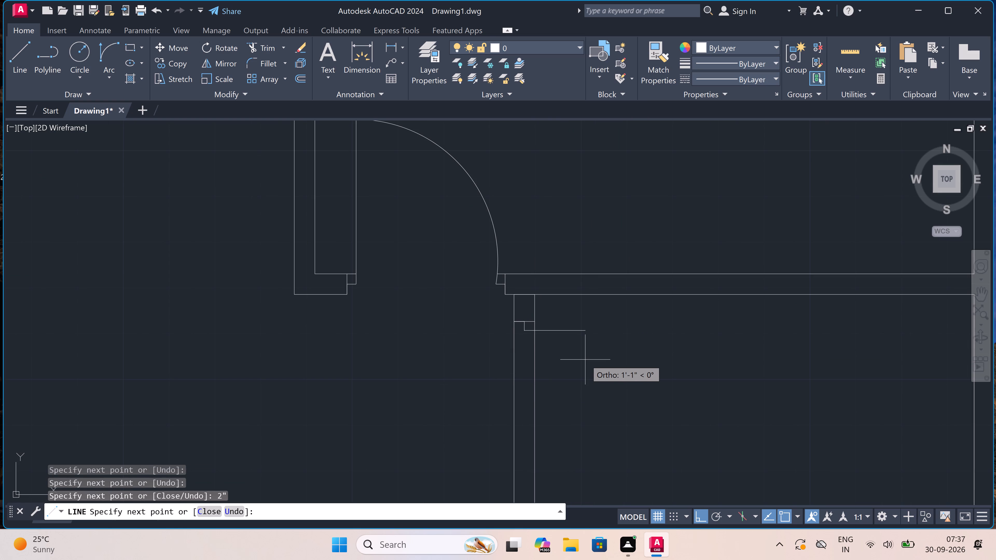
pyautogui.write("2'")
pyautogui.press('space')
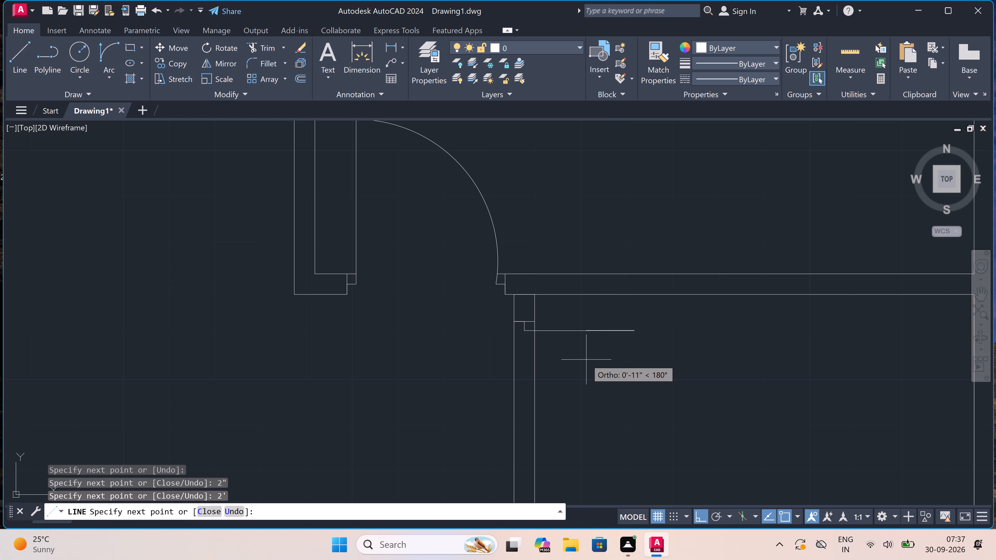
pyautogui.press('Escape')
# Draw the door's south jamb line across the small room's west wall, with a 2" stop northward from its midpoint.
pyautogui.press('space')
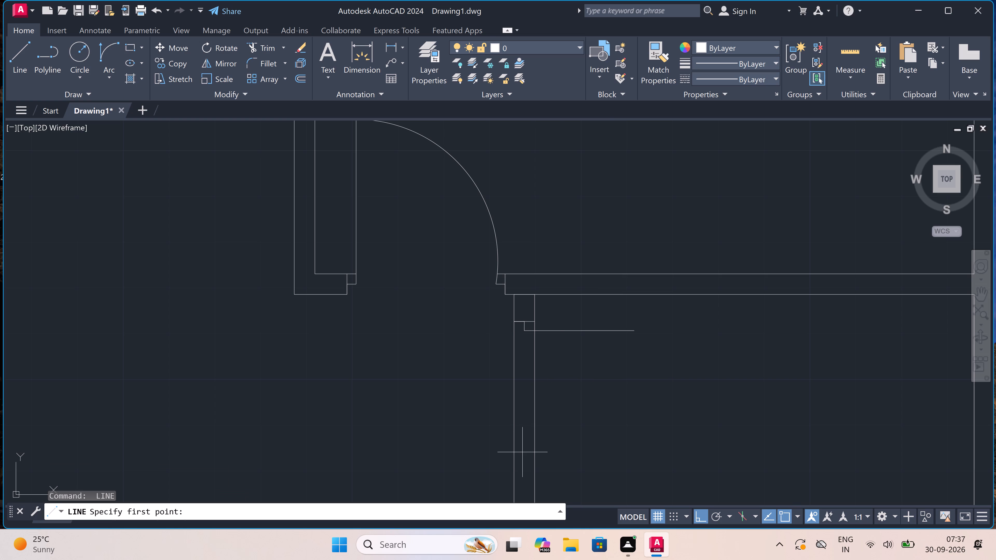
pyautogui.click(515, 427)
pyautogui.click(538, 432)
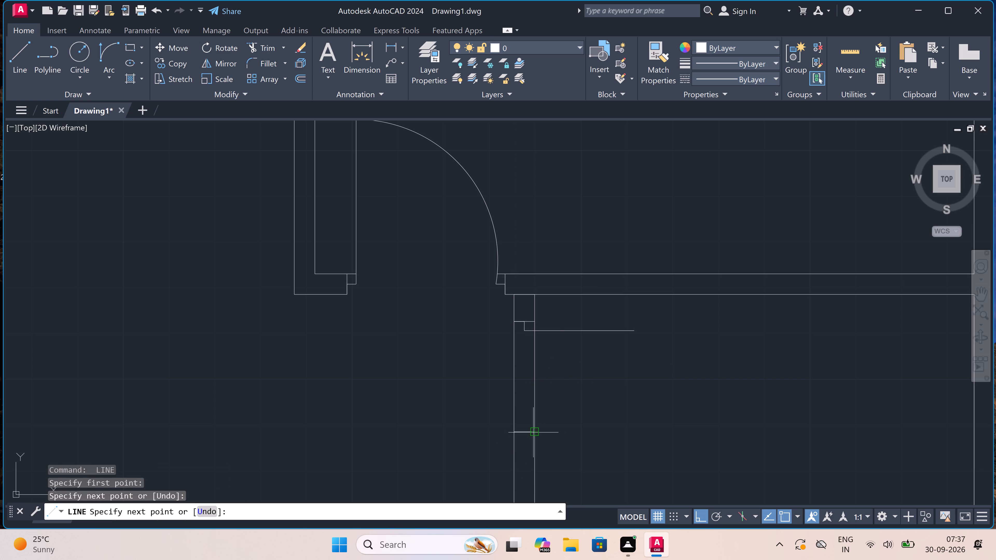
pyautogui.click(525, 431)
pyautogui.write('2"')
pyautogui.press('space')
pyautogui.press('Escape')
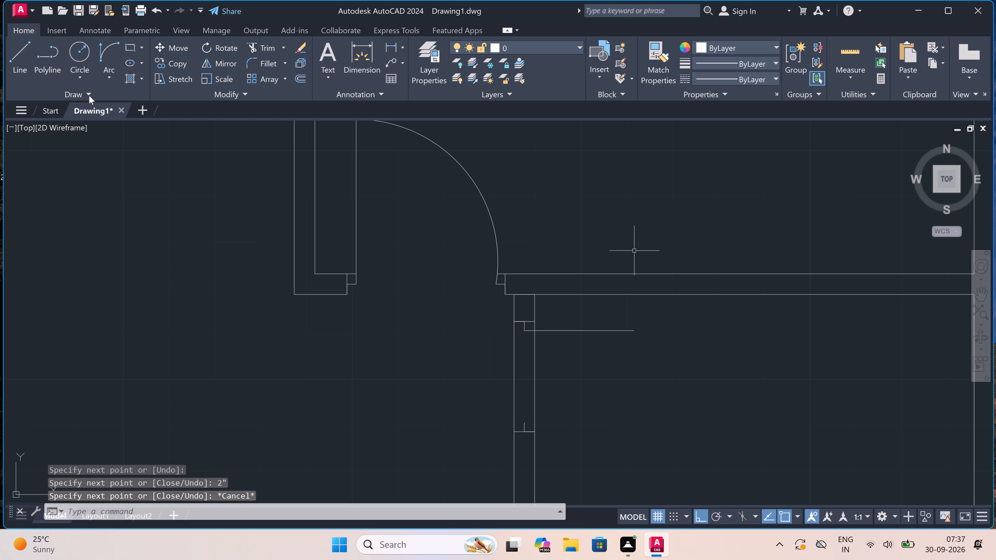
# Draw the door swing arc from the leaf's east end to the tip of the south jamb stop, with a southward start direction.
pyautogui.click(110, 48)
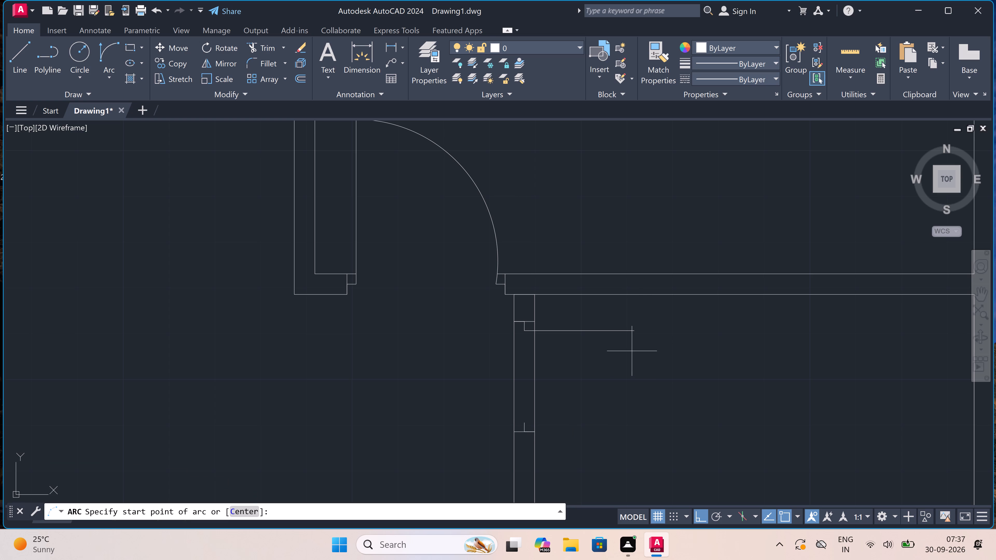
pyautogui.click(634, 329)
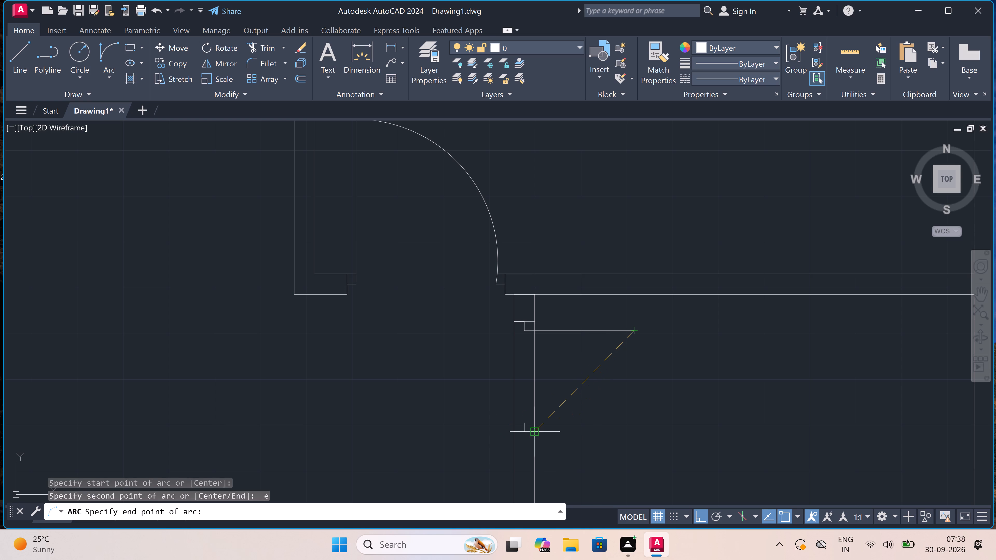
pyautogui.click(522, 419)
pyautogui.click(605, 426)
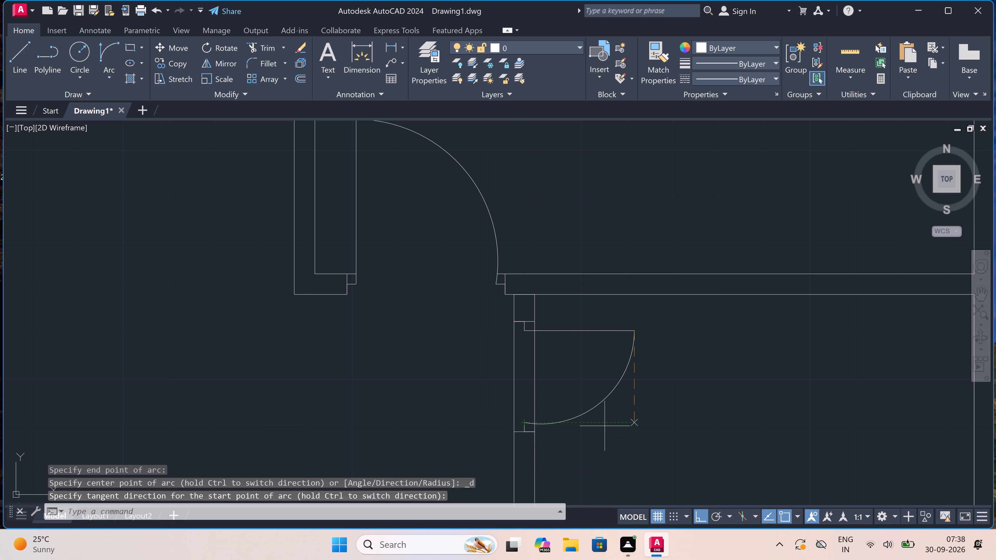
# Trim the west wall lines inside the door opening and the partition line crossing the top of that wall.
pyautogui.write('tr')
pyautogui.press('space')
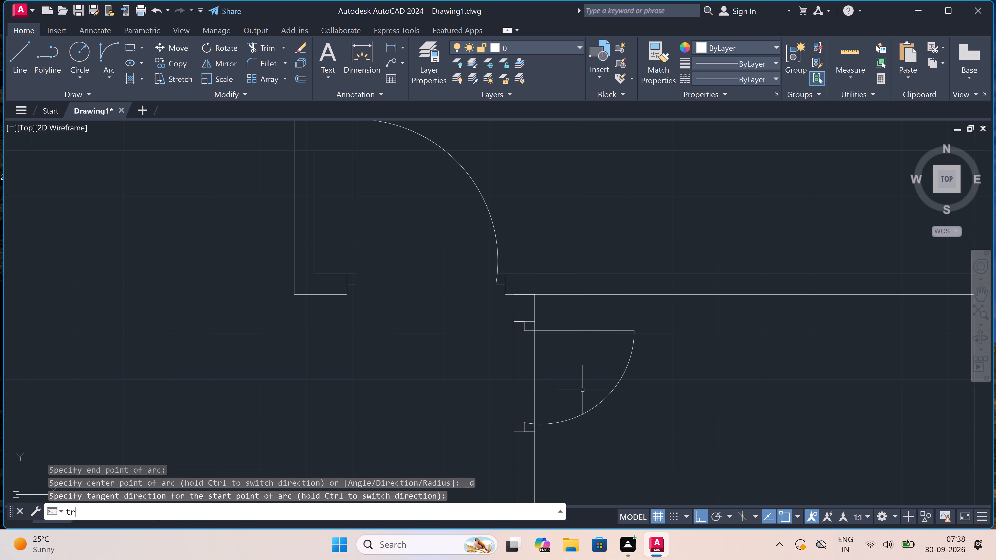
pyautogui.click(580, 384)
pyautogui.click(465, 384)
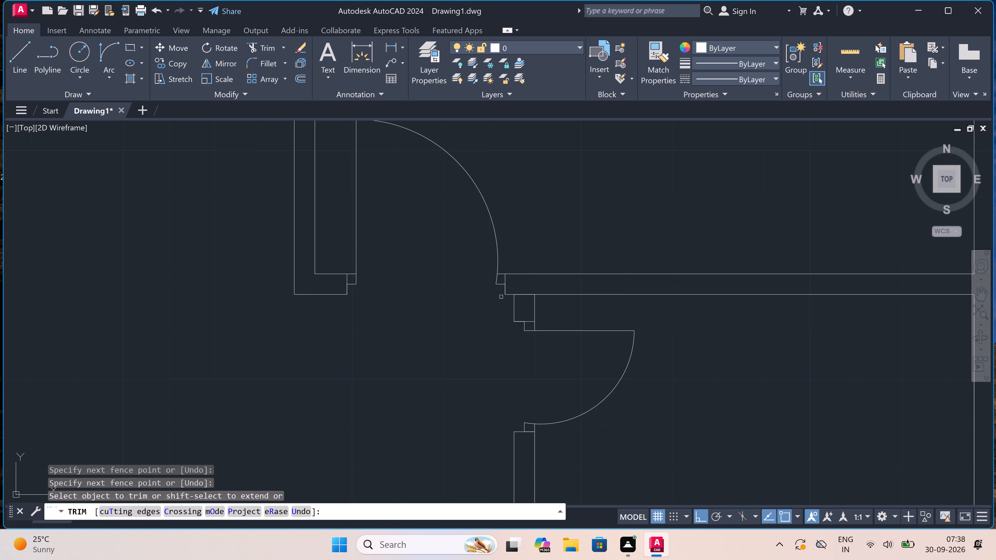
pyautogui.click(523, 283)
pyautogui.click(524, 297)
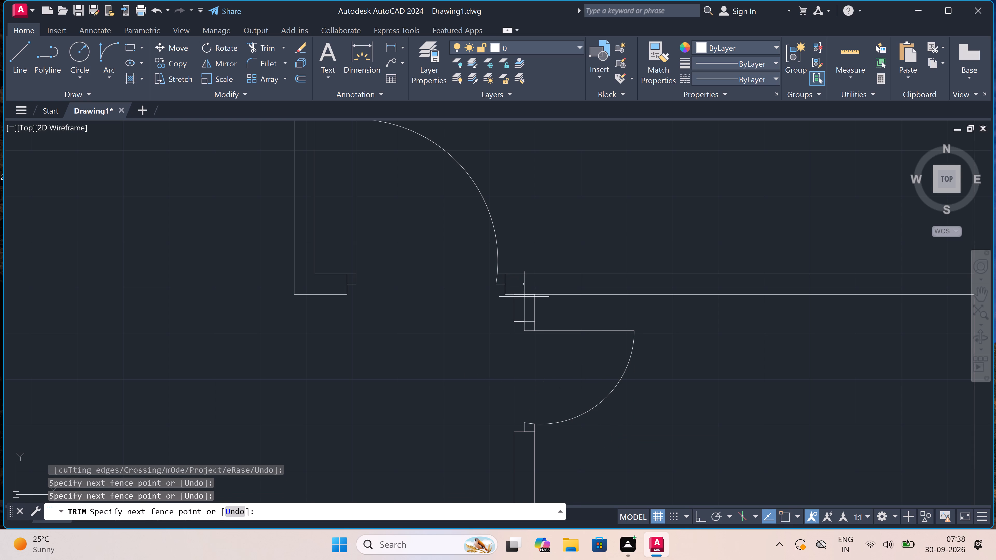
pyautogui.scroll(-4, 524, 297)
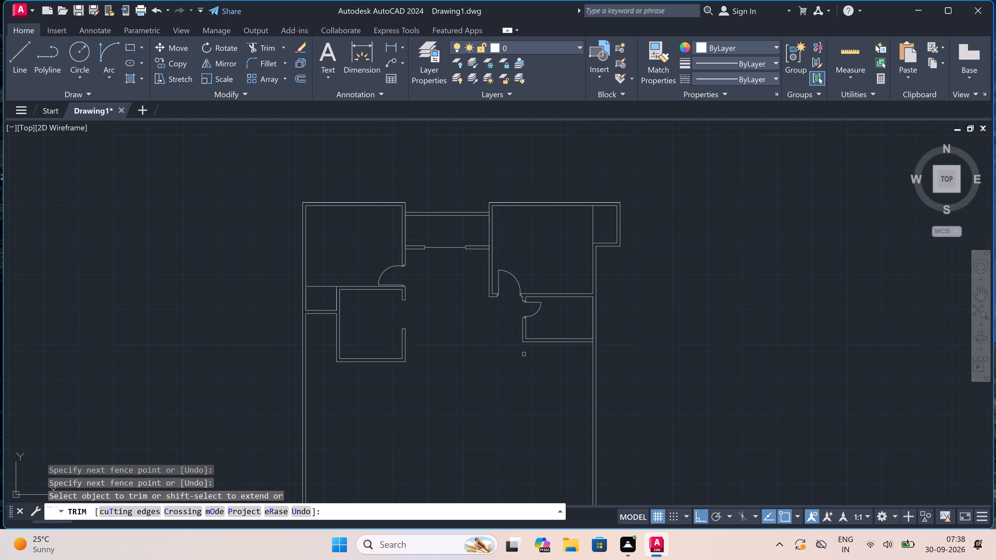
pyautogui.press('Escape')
# Draw a second room's inner outline from the small room's south-east outer corner: 5' south, 8' west, and north to the wall above.
pyautogui.scroll(2, 549, 352)
pyautogui.scroll(-1, 550, 352)
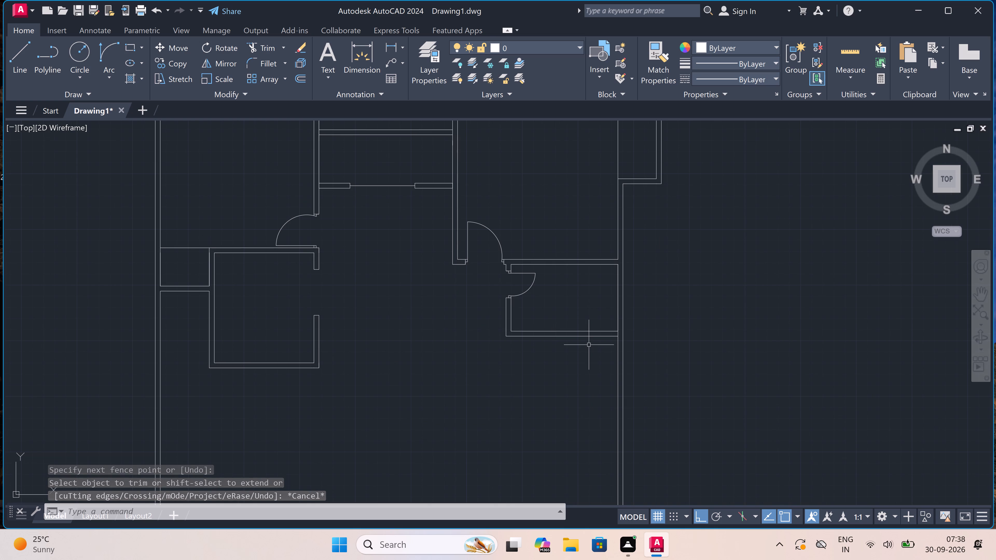
pyautogui.press('l')
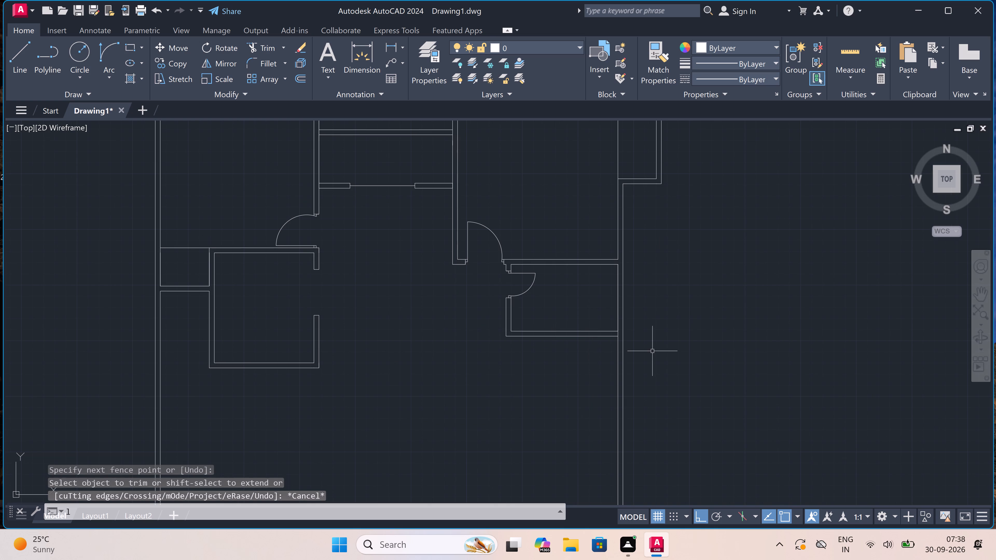
pyautogui.press('space')
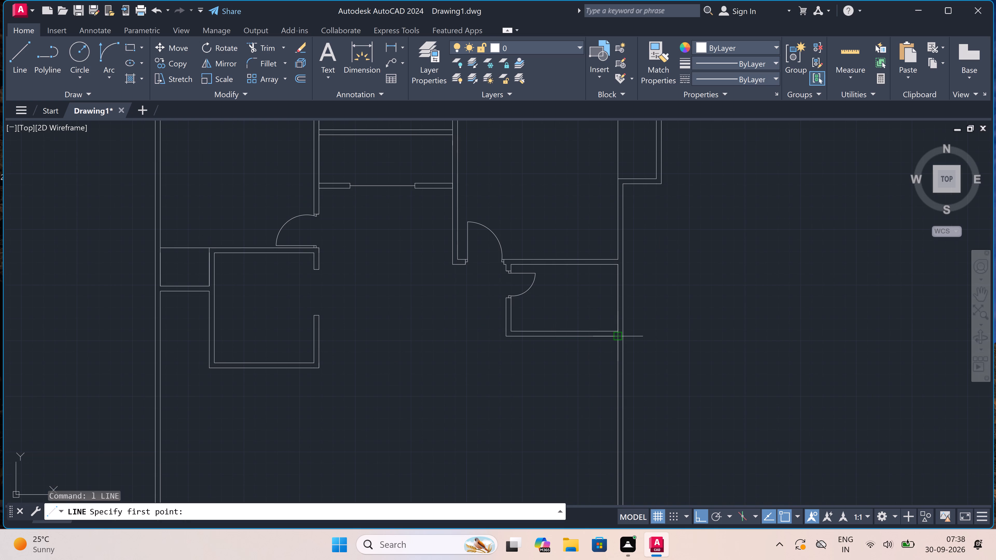
pyautogui.click(614, 338)
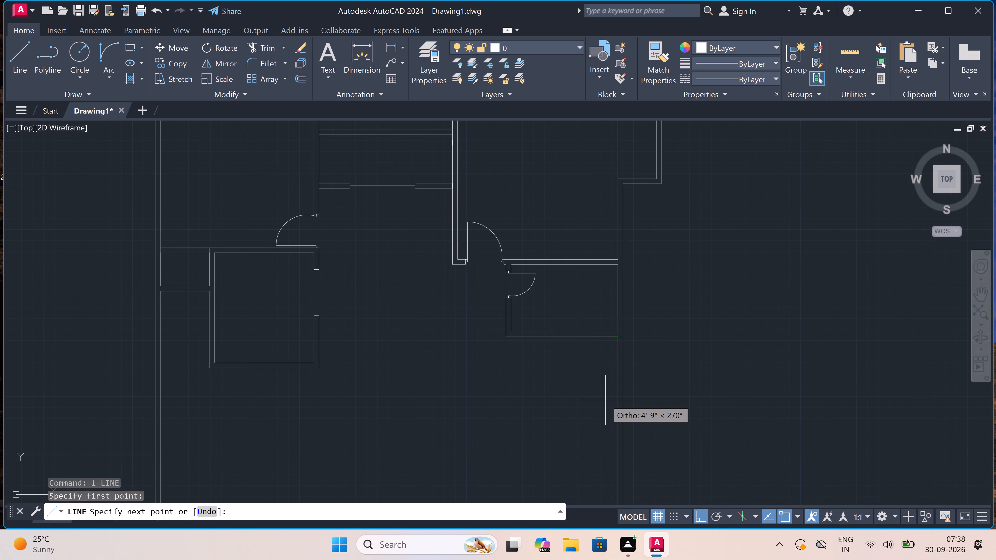
pyautogui.write("5'")
pyautogui.press('space')
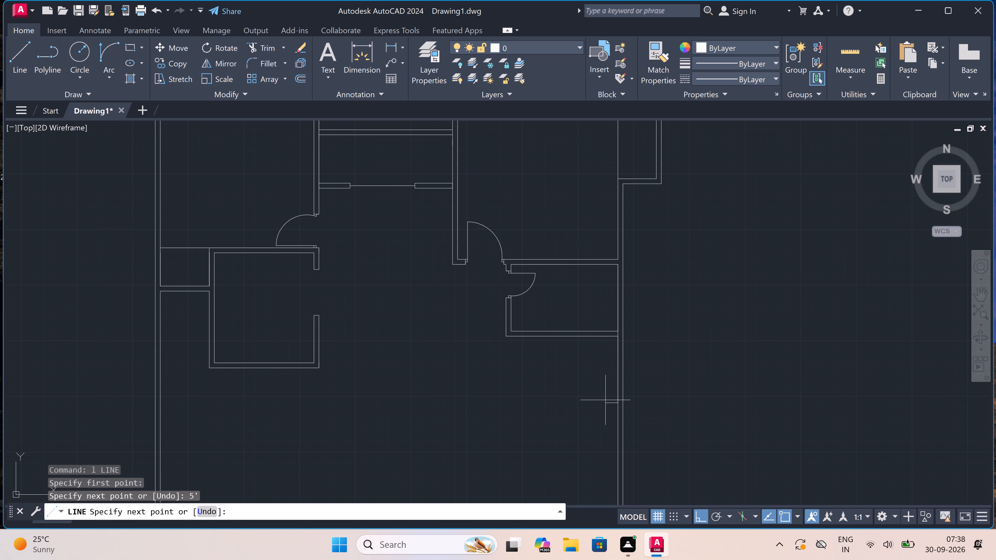
pyautogui.write("8'")
pyautogui.press('space')
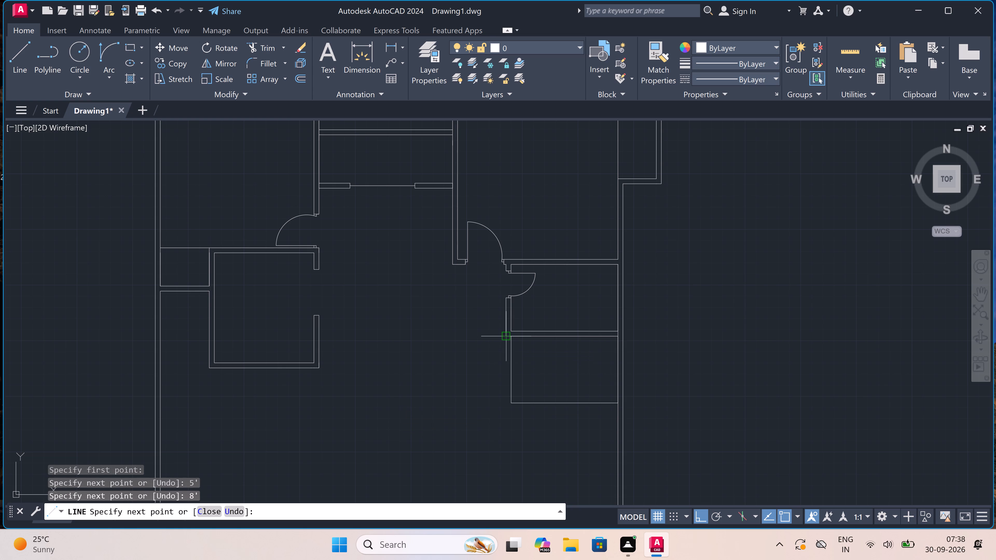
pyautogui.scroll(3, 508, 338)
pyautogui.click(520, 332)
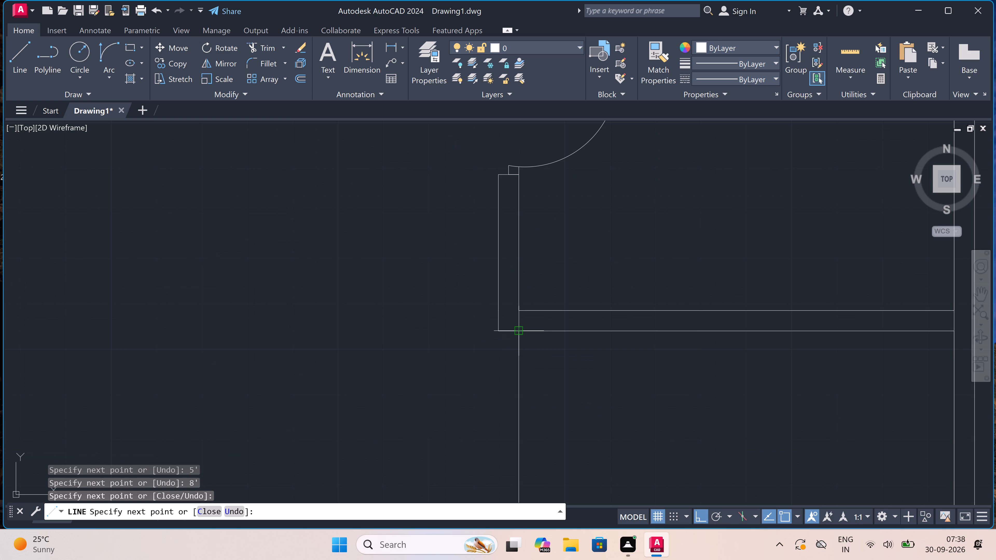
# Draw the second room's outer wall line offset 4.5" west and 4.5" south of the inner outline, ending at the east wall.
pyautogui.write('4.5"')
pyautogui.press('space')
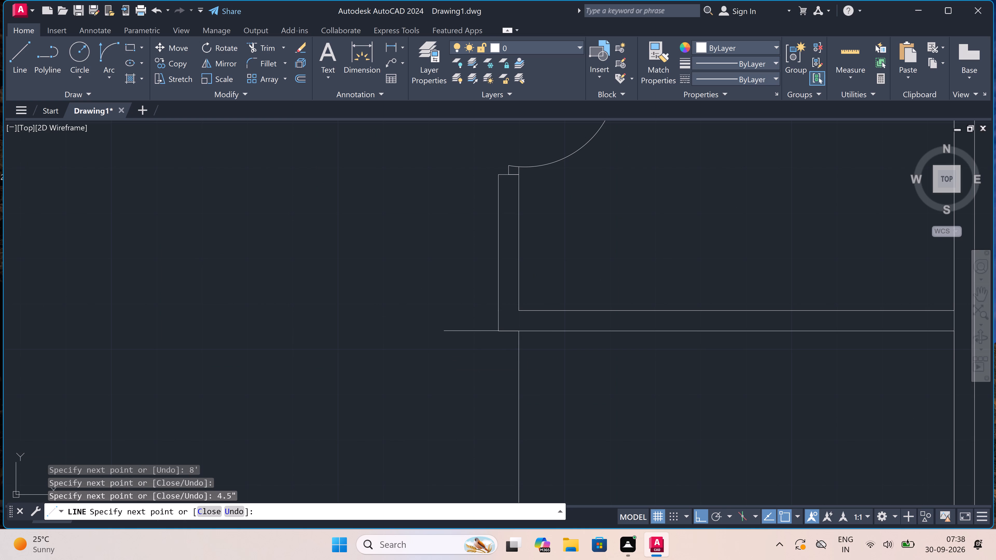
pyautogui.scroll(-4, 447, 347)
pyautogui.scroll(4, 453, 394)
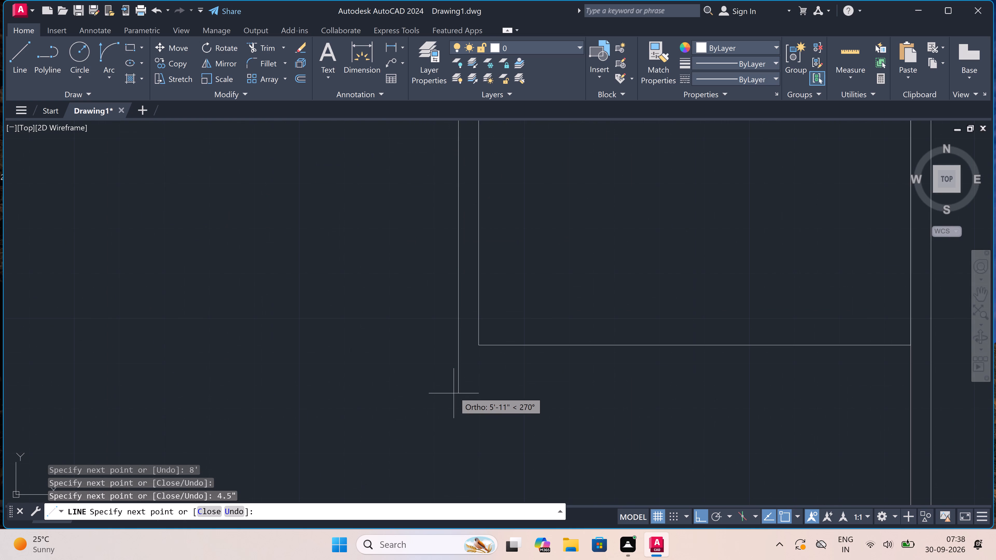
pyautogui.scroll(2, 466, 342)
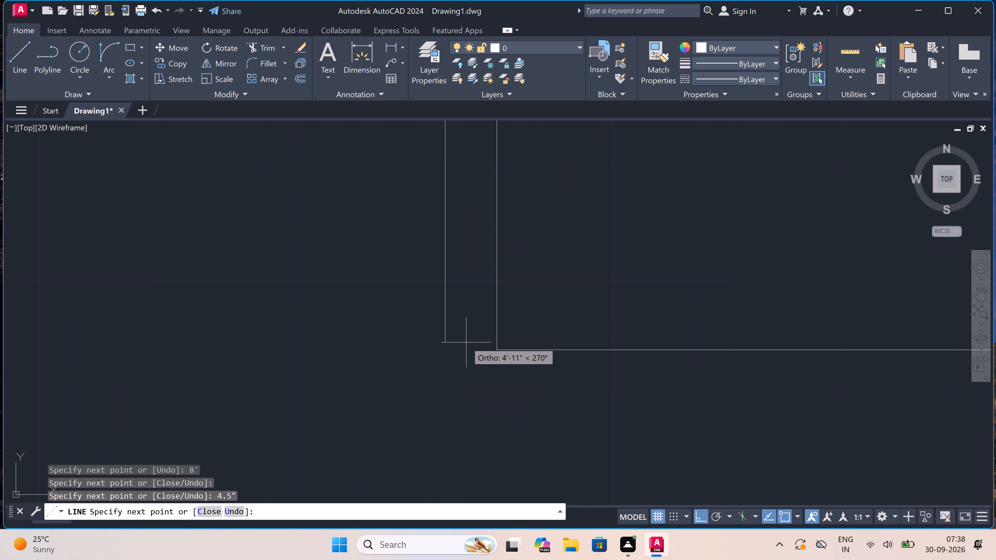
pyautogui.click(444, 350)
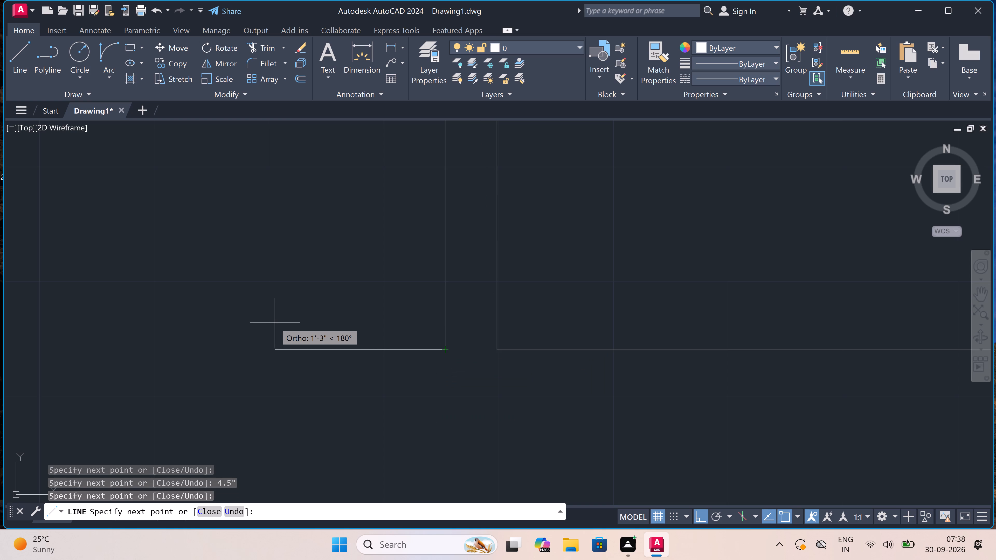
pyautogui.scroll(-2, 995, 262)
pyautogui.scroll(-3, 354, 229)
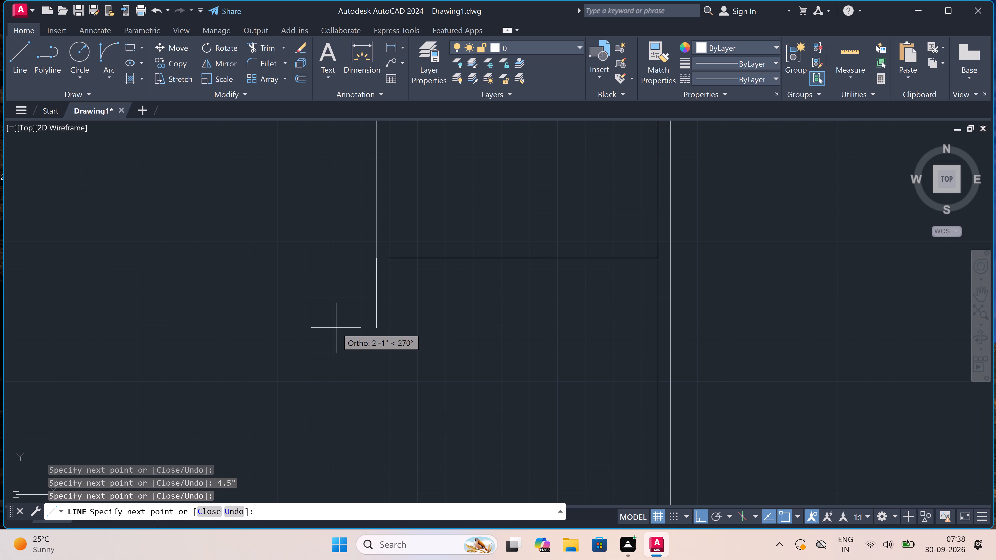
pyautogui.write('4.5"')
pyautogui.press('space')
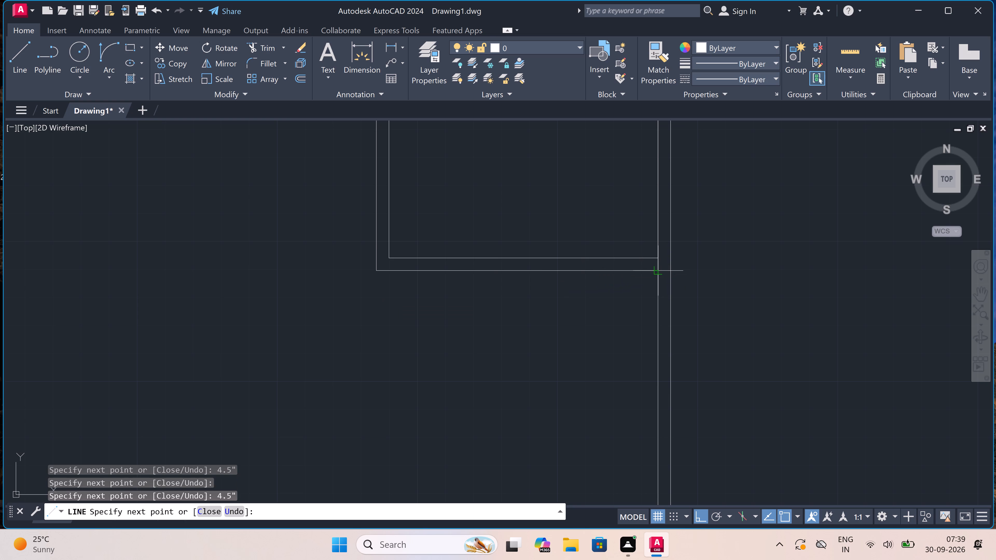
pyautogui.click(657, 273)
pyautogui.press('Escape')
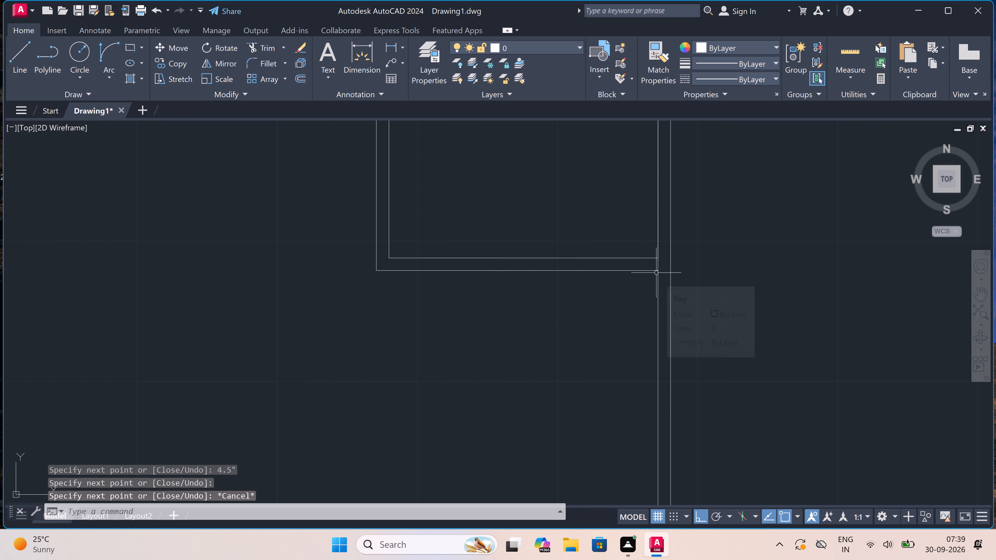
# Draw the east door jamb across the second room's south wall, with a 2" stop westward and a 2' door leaf northward.
pyautogui.press('space')
pyautogui.scroll(2, 610, 238)
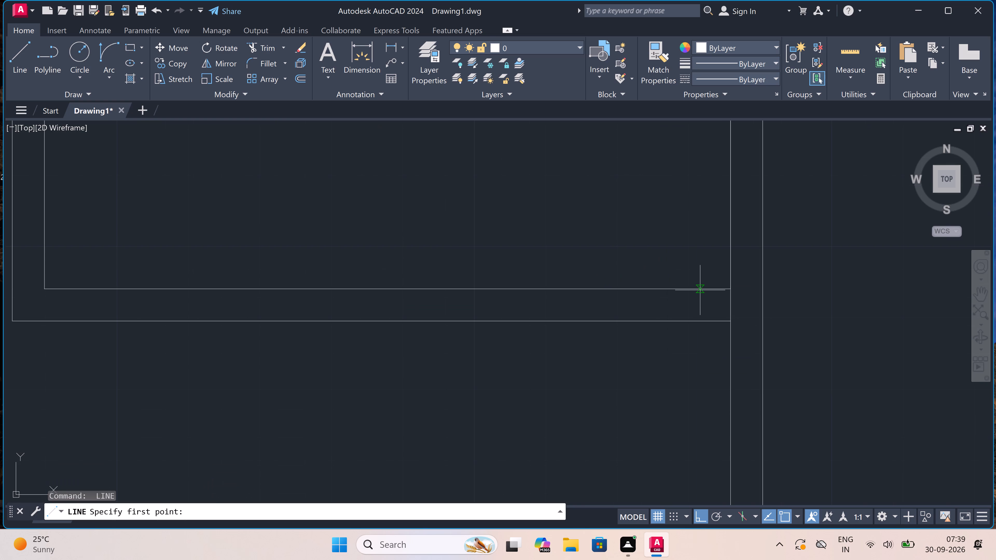
pyautogui.click(700, 290)
pyautogui.click(694, 320)
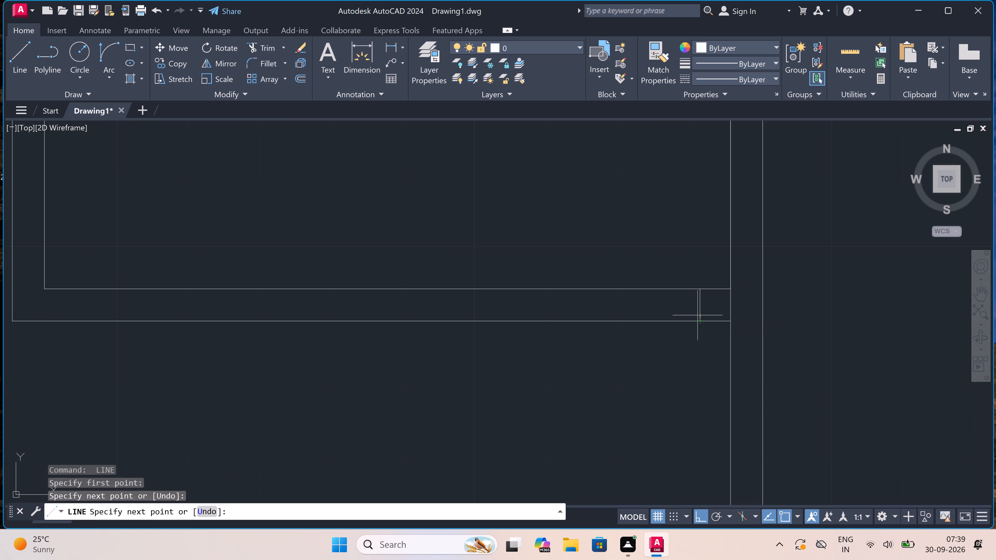
pyautogui.click(704, 305)
pyautogui.write('2"')
pyautogui.press('space')
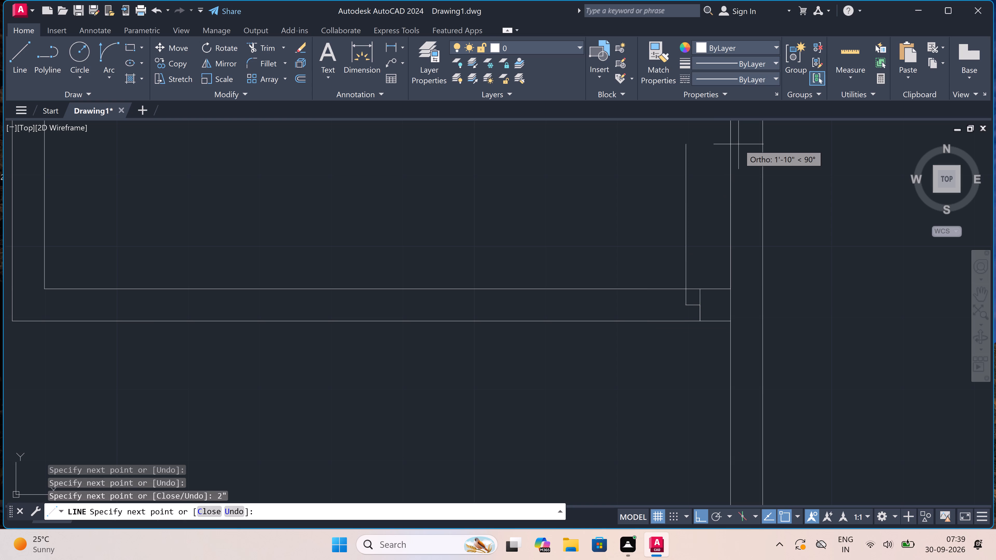
pyautogui.write("2'")
pyautogui.press('space')
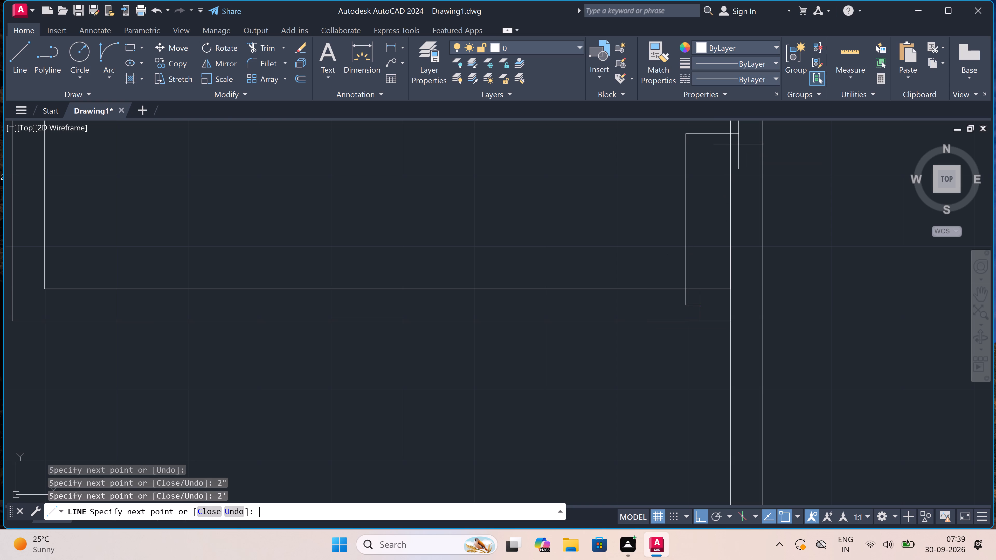
pyautogui.press('Escape')
# Draw the west door jamb across the second room's south wall, with a 2" stop eastward from its midpoint.
pyautogui.press('space')
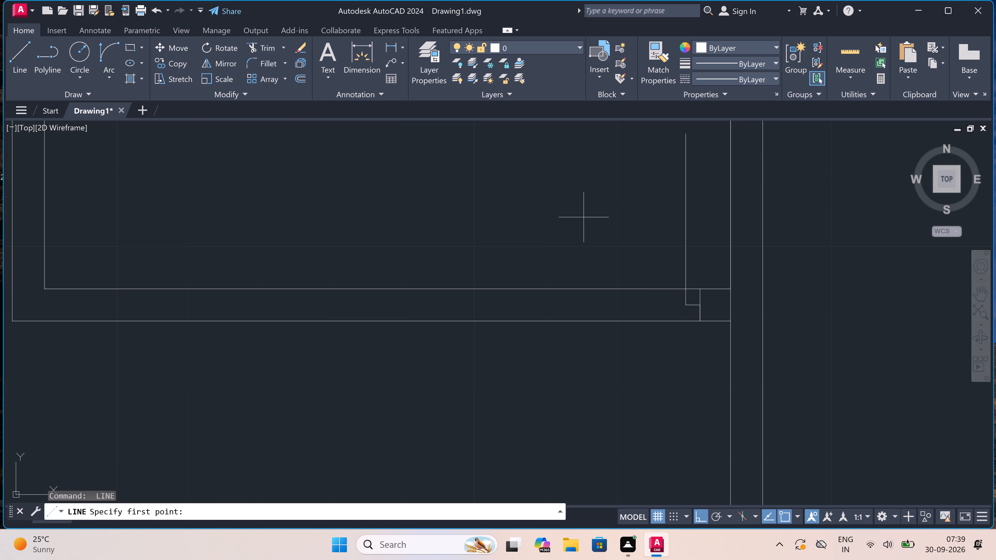
pyautogui.click(552, 289)
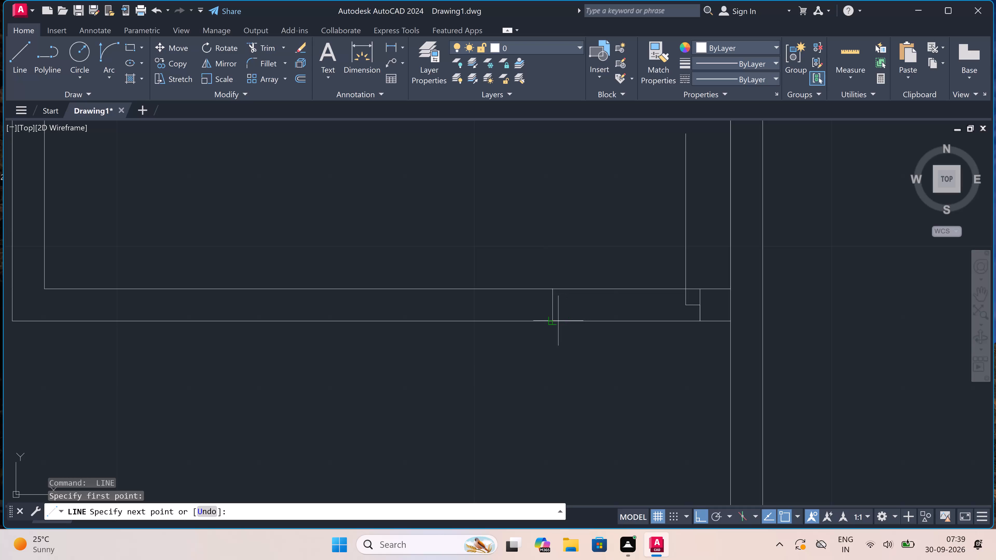
pyautogui.click(549, 320)
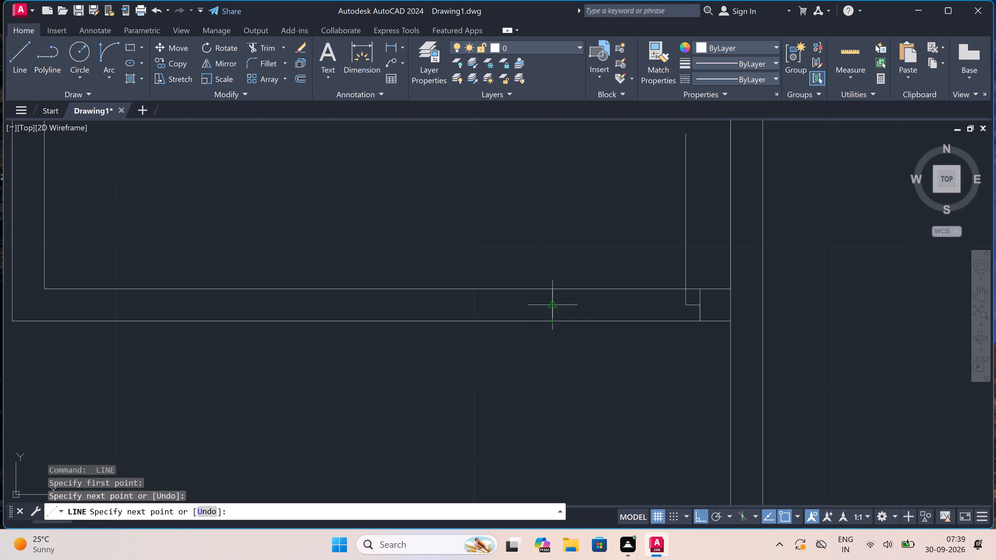
pyautogui.click(550, 307)
pyautogui.write('2"')
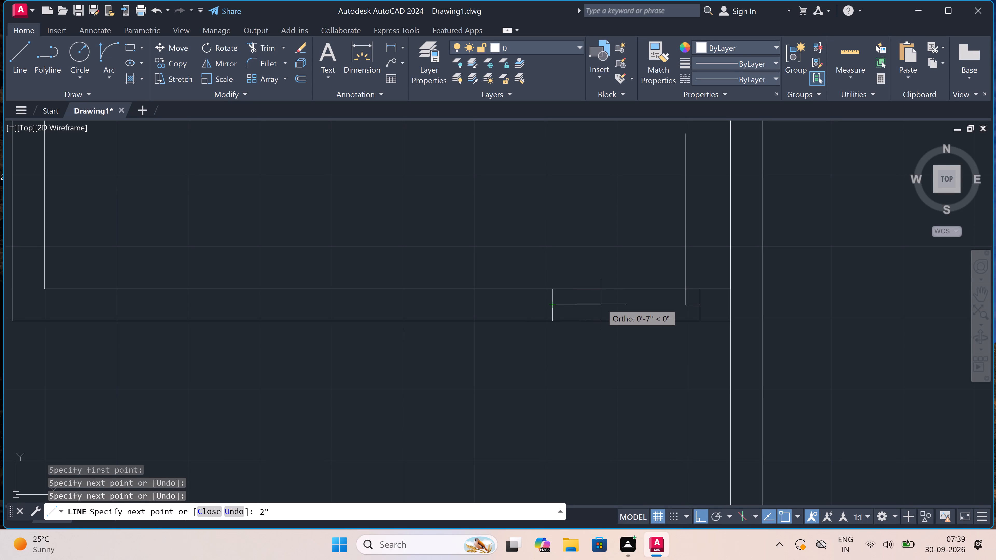
pyautogui.press('space')
pyautogui.press('Escape')
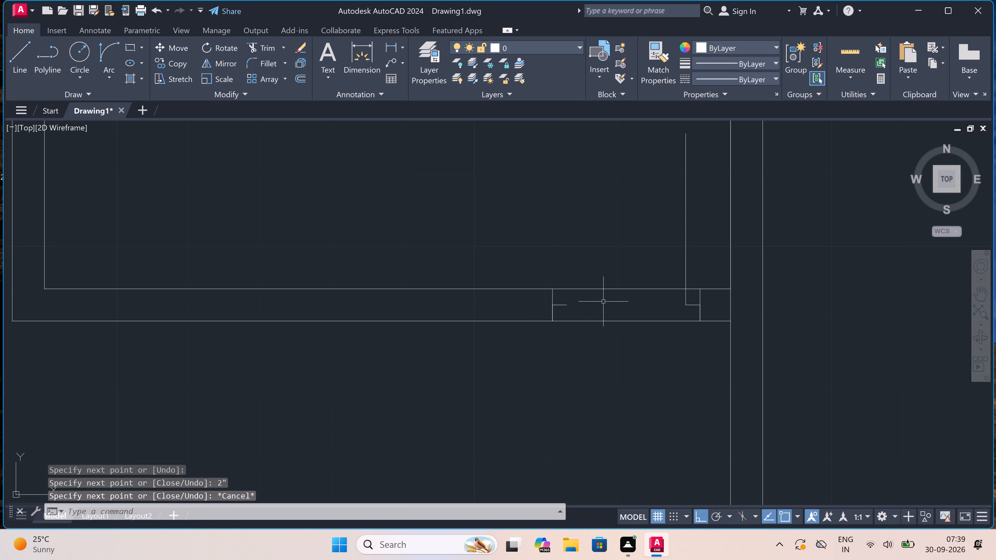
# Draw the door swing arc from the leaf's north end to the tip of the west jamb stop, with a westward start direction.
pyautogui.click(112, 54)
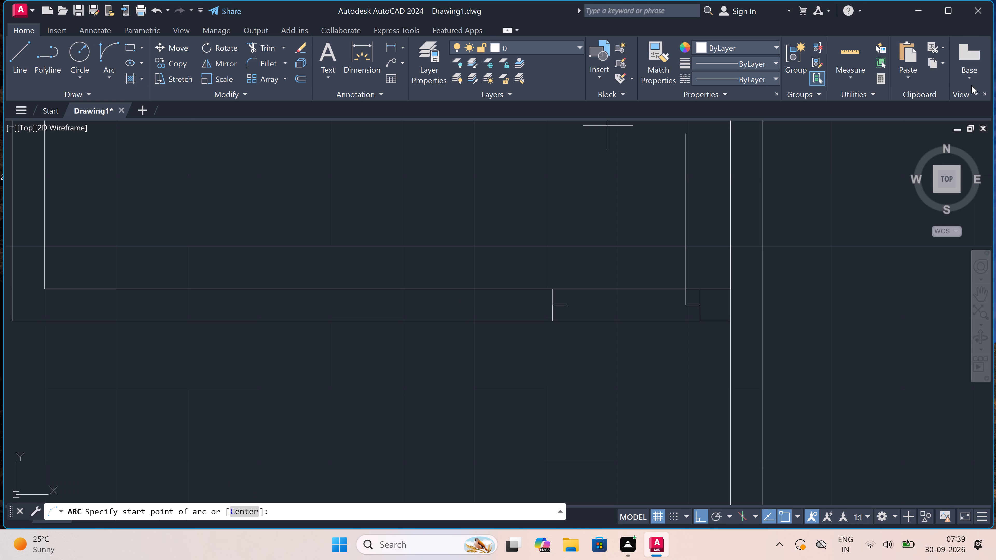
pyautogui.click(683, 131)
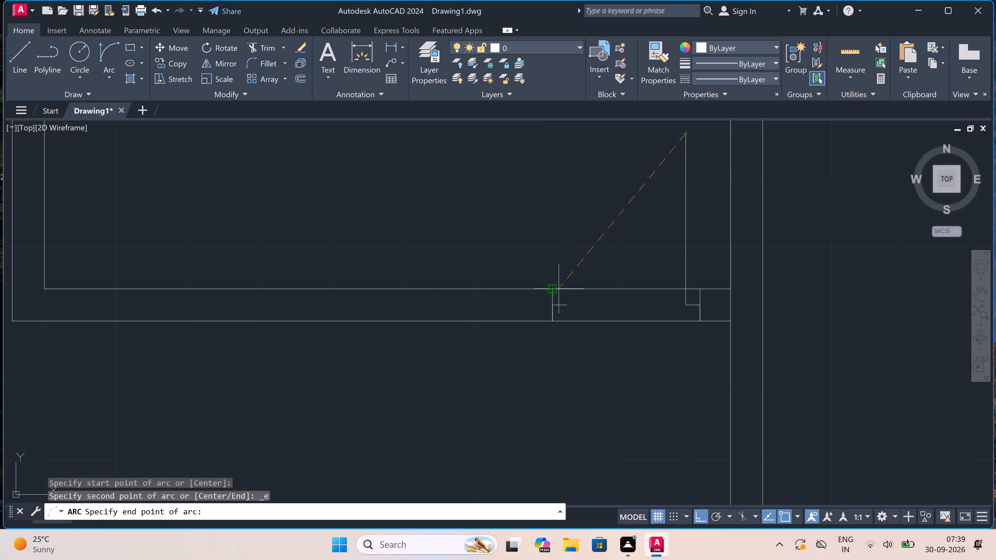
pyautogui.click(566, 307)
pyautogui.click(517, 255)
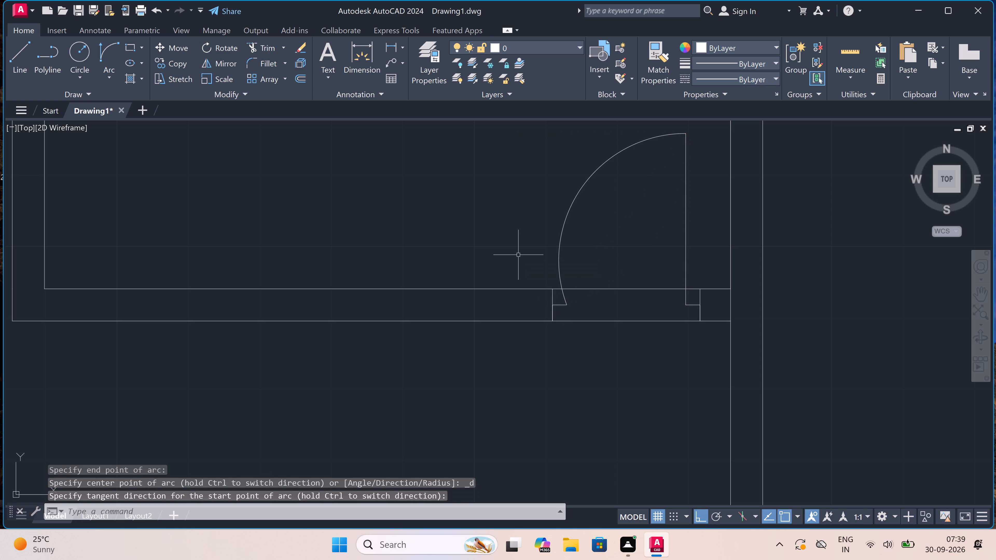
# Trim the south wall lines inside the door opening and the east wall's inner line where the south wall meets it.
pyautogui.write('tr')
pyautogui.press('space')
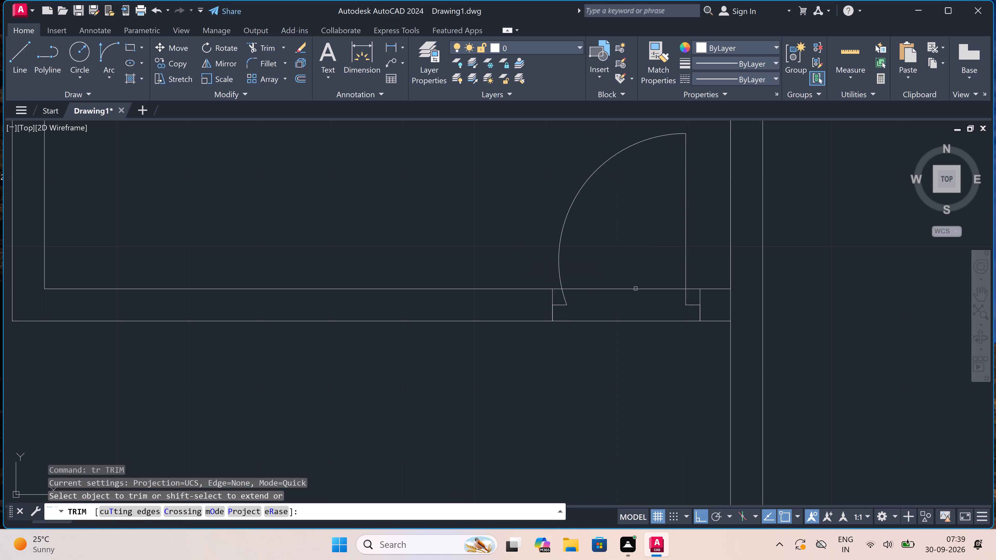
pyautogui.moveTo(623, 270); pyautogui.dragTo(626, 279)
pyautogui.moveTo(613, 384); pyautogui.dragTo(617, 387)
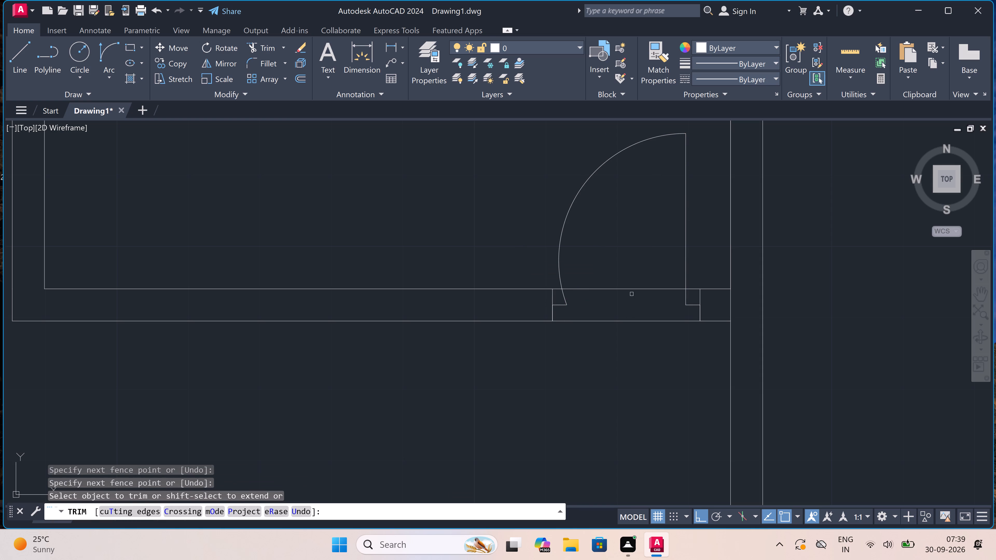
pyautogui.click(633, 276)
pyautogui.click(631, 346)
pyautogui.doubleClick(736, 305)
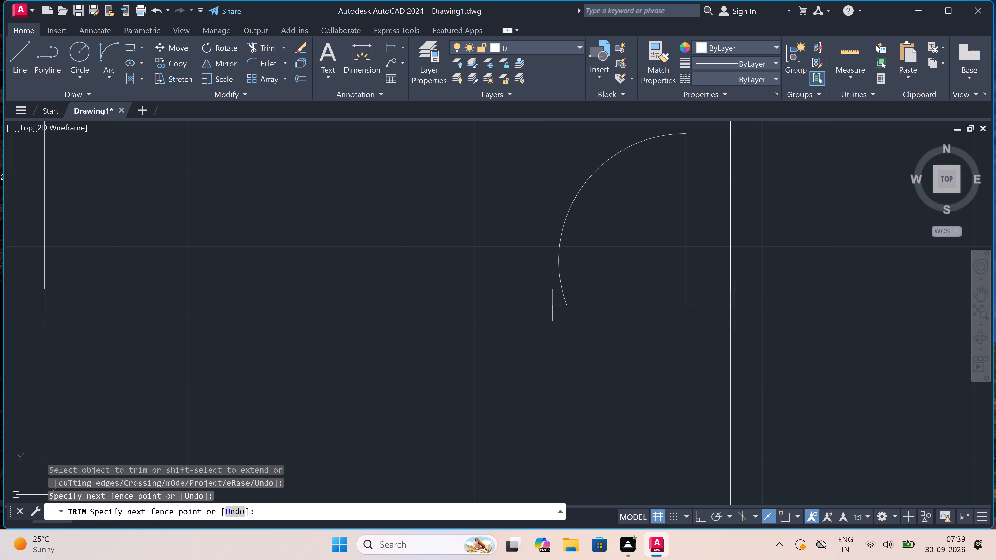
pyautogui.click(727, 305)
# Trim the short line crossing the west wall where the partition between the two stacked rooms meets it.
pyautogui.scroll(-3, 529, 303)
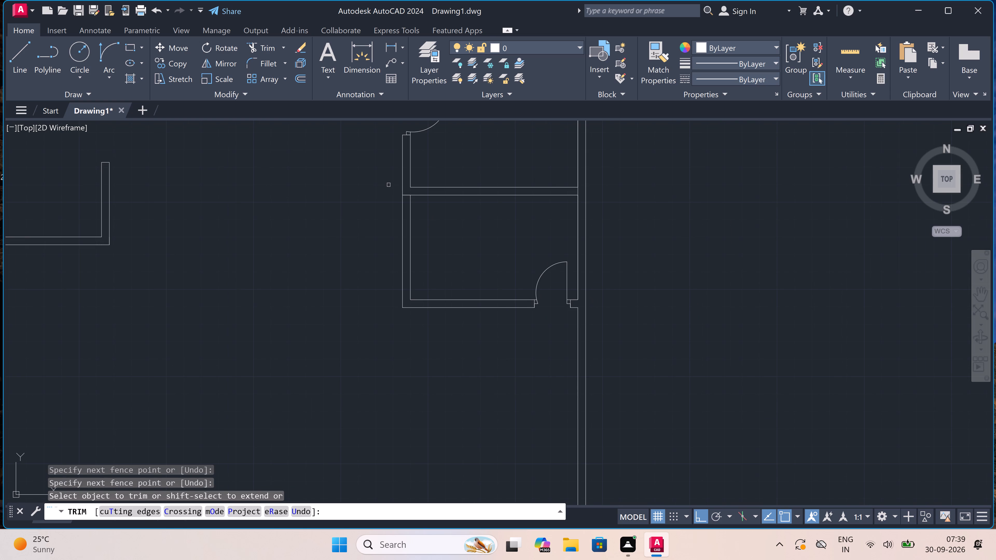
pyautogui.scroll(3, 397, 192)
pyautogui.scroll(2, 423, 197)
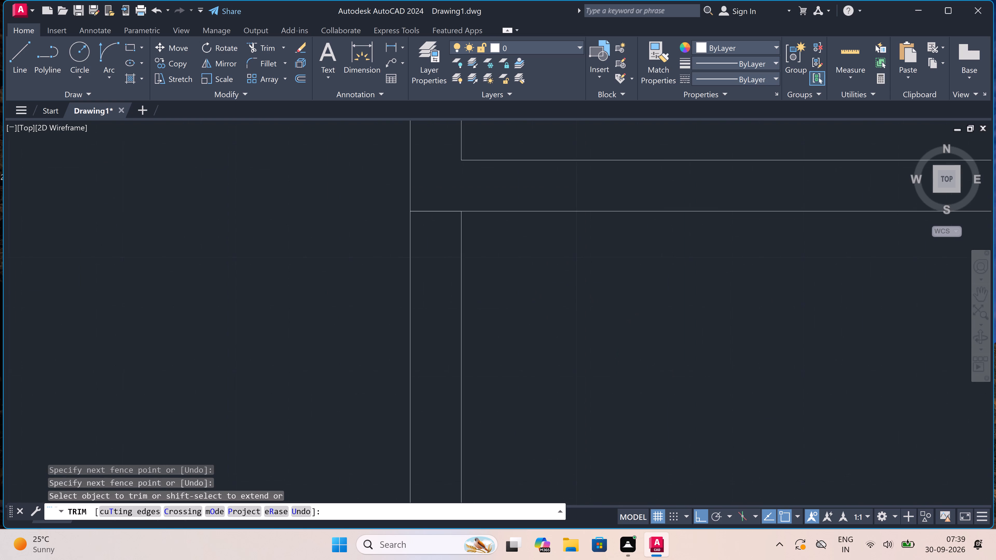
pyautogui.click(423, 197)
pyautogui.click(432, 302)
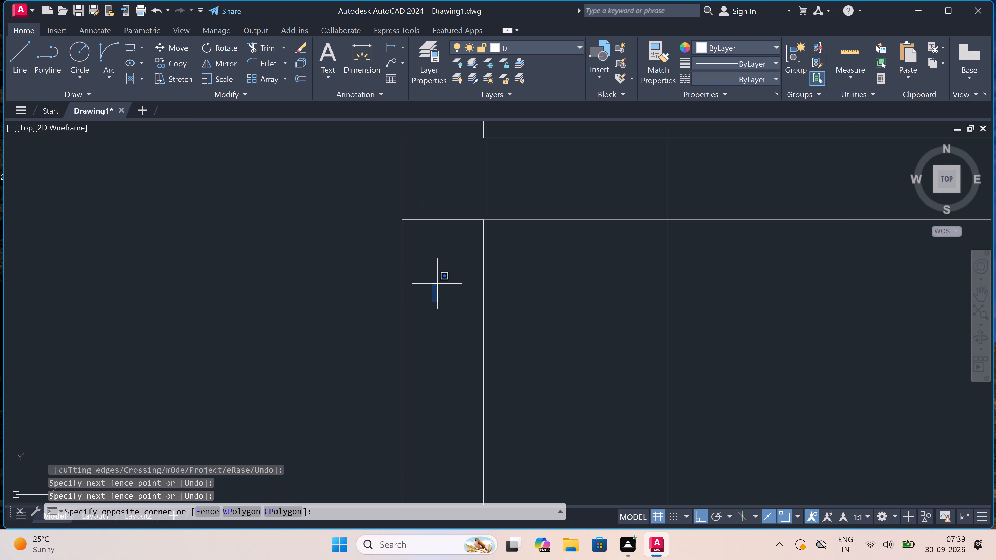
pyautogui.press('space')
pyautogui.press('space')
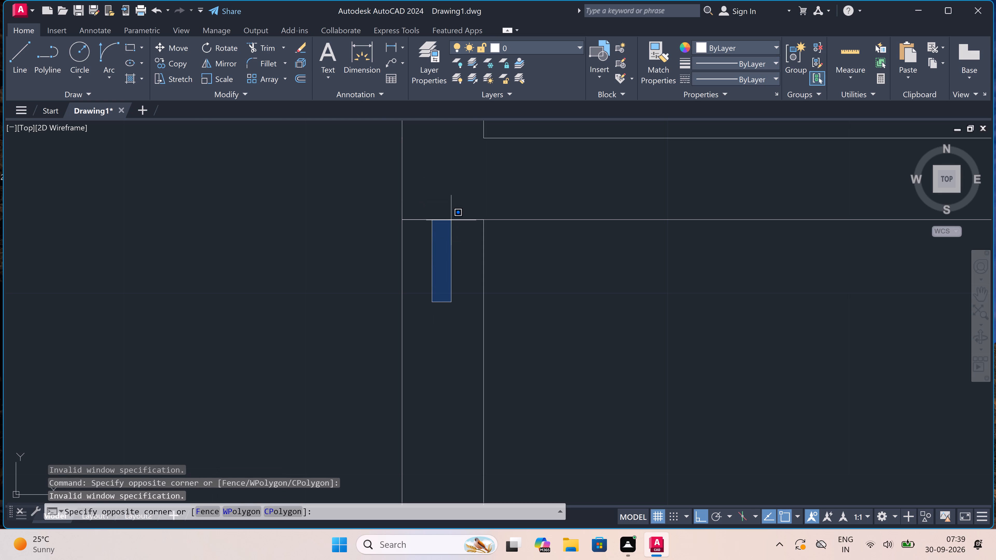
pyautogui.press('Escape')
pyautogui.press('space')
pyautogui.tripleClick(451, 220)
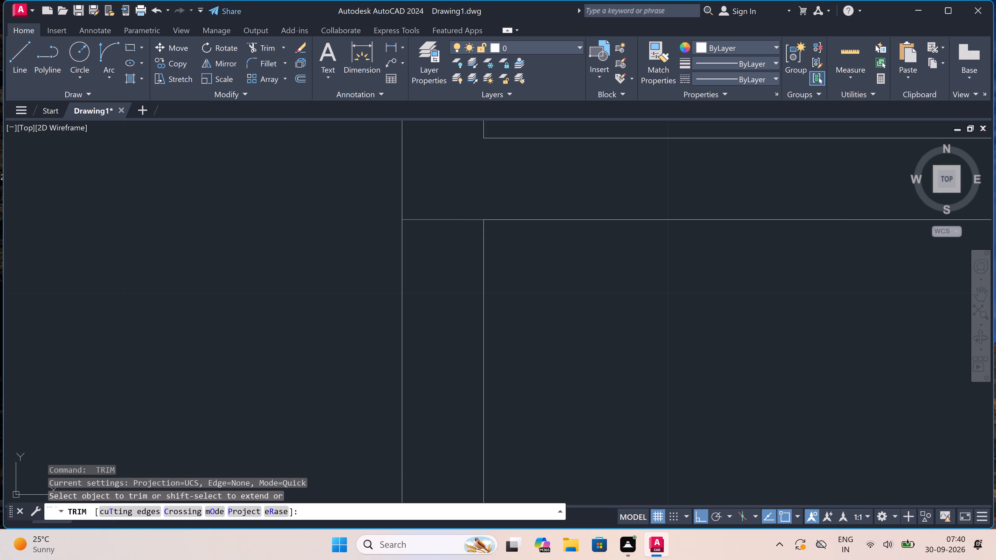
pyautogui.tripleClick(451, 220)
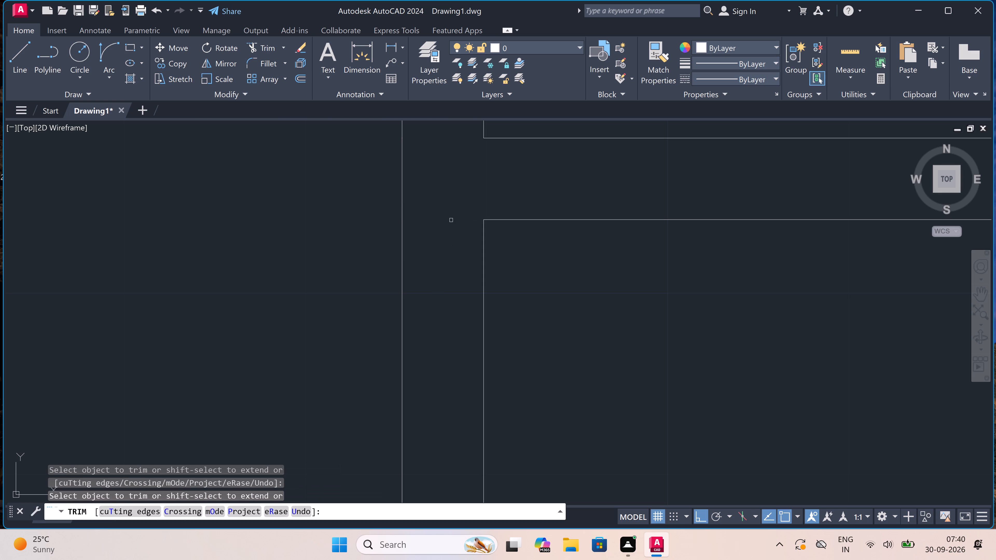
pyautogui.press('Escape')
# Offset the outer line of the second room's south wall 10' to the south.
pyautogui.scroll(-6, 451, 220)
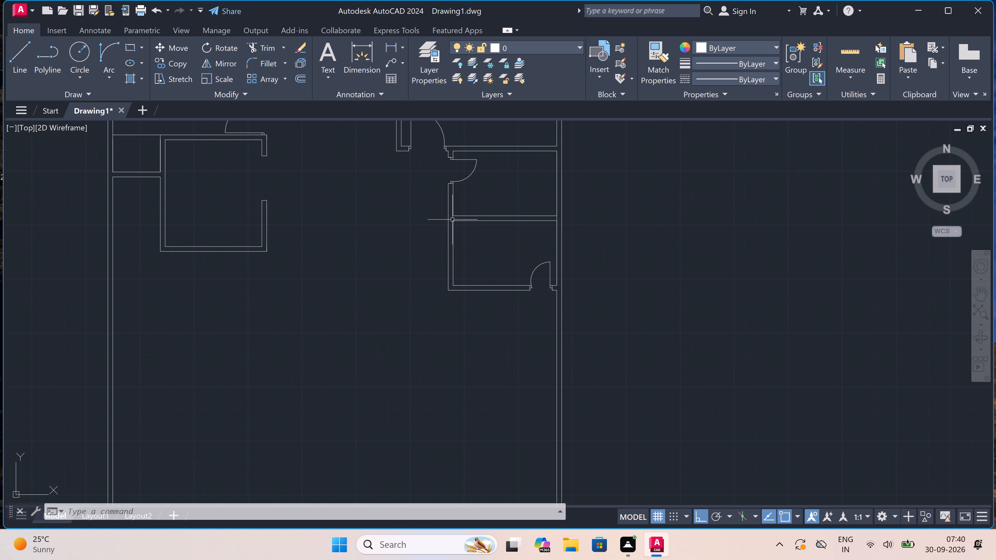
pyautogui.scroll(-1, 453, 220)
pyautogui.scroll(3, 448, 271)
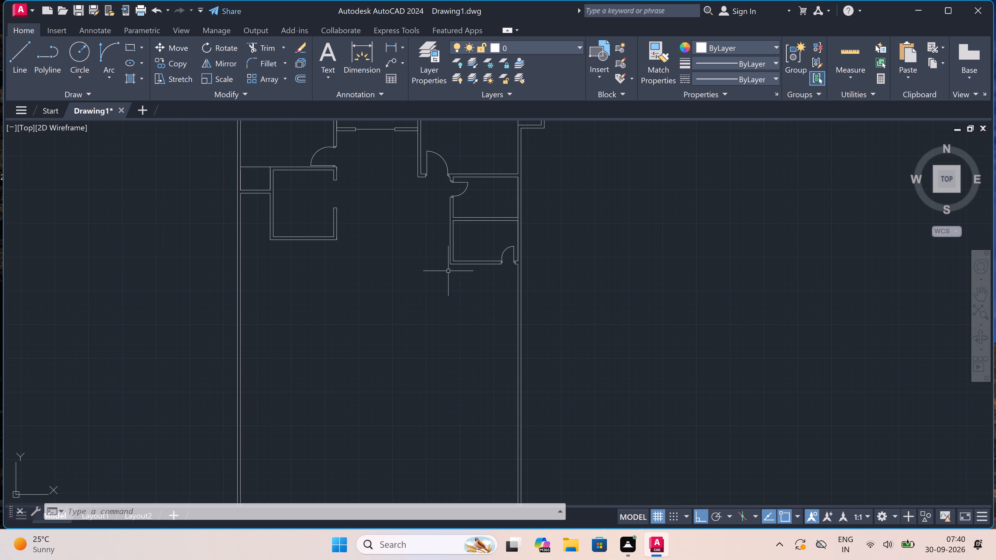
pyautogui.press('o')
pyautogui.press('space')
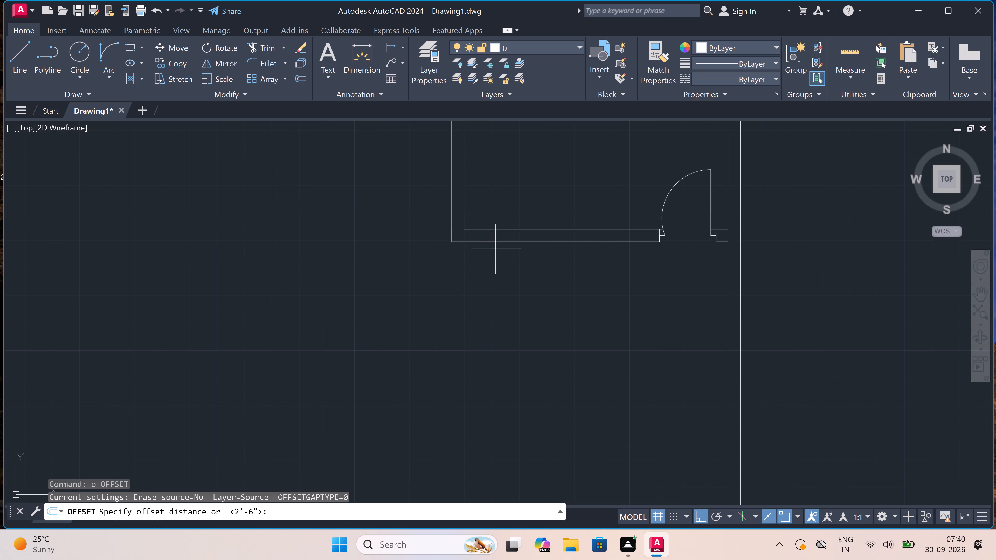
pyautogui.click(496, 245)
pyautogui.write("10'")
pyautogui.press('space')
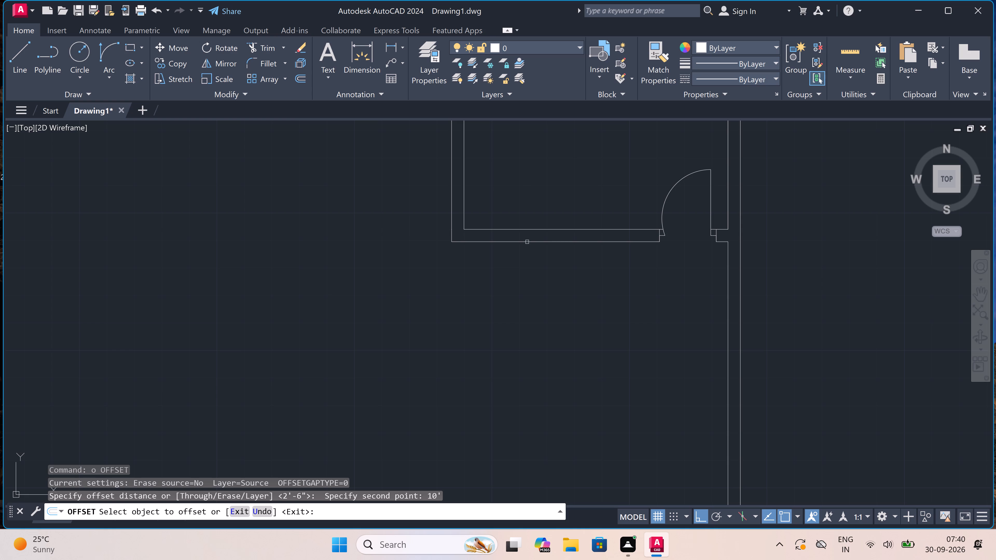
pyautogui.moveTo(527, 242); pyautogui.dragTo(528, 246)
pyautogui.click(527, 285)
pyautogui.press('Escape')
# Offset the new line south of the second room by 4.5" to the south to form a wall.
pyautogui.scroll(-4, 528, 285)
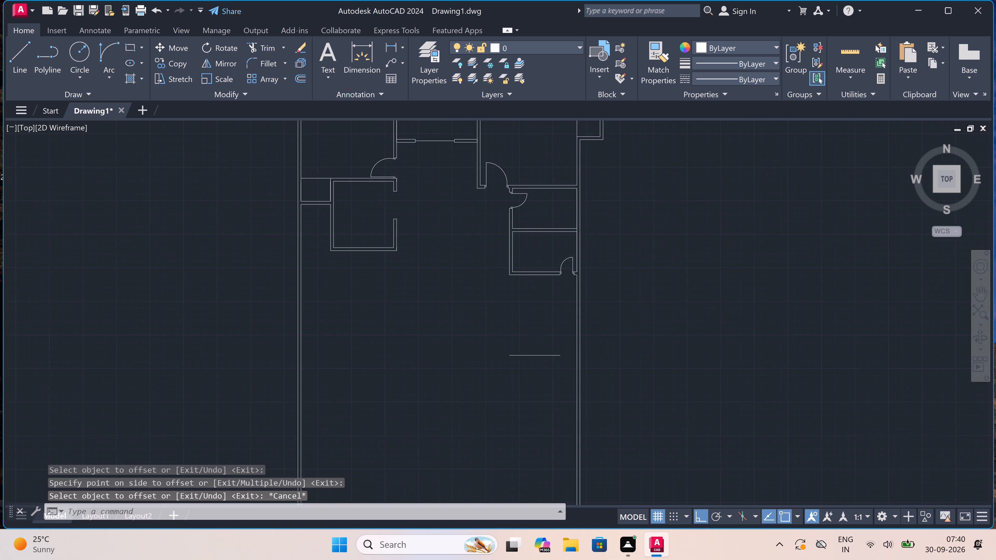
pyautogui.scroll(4, 526, 340)
pyautogui.press('space')
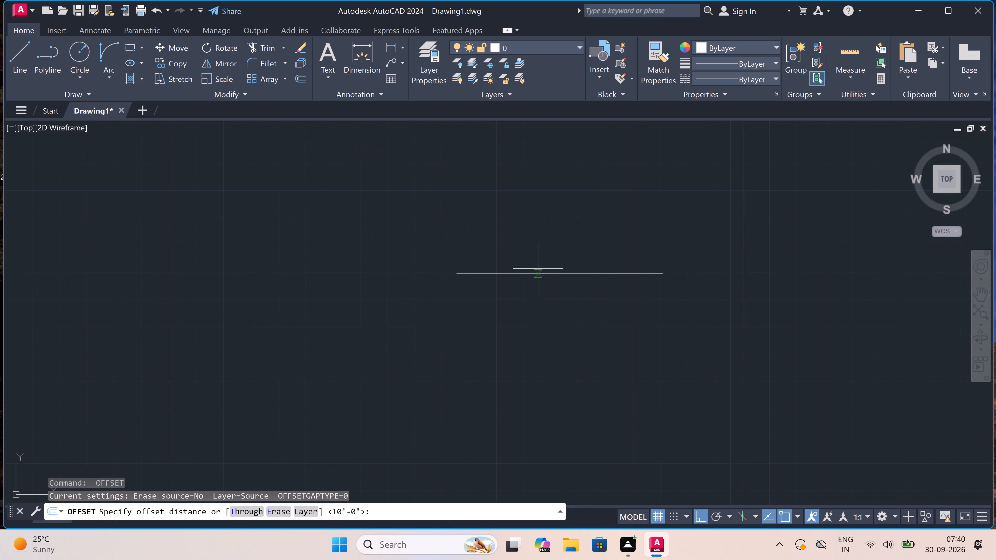
pyautogui.click(535, 271)
pyautogui.write('4.5"')
pyautogui.press('space')
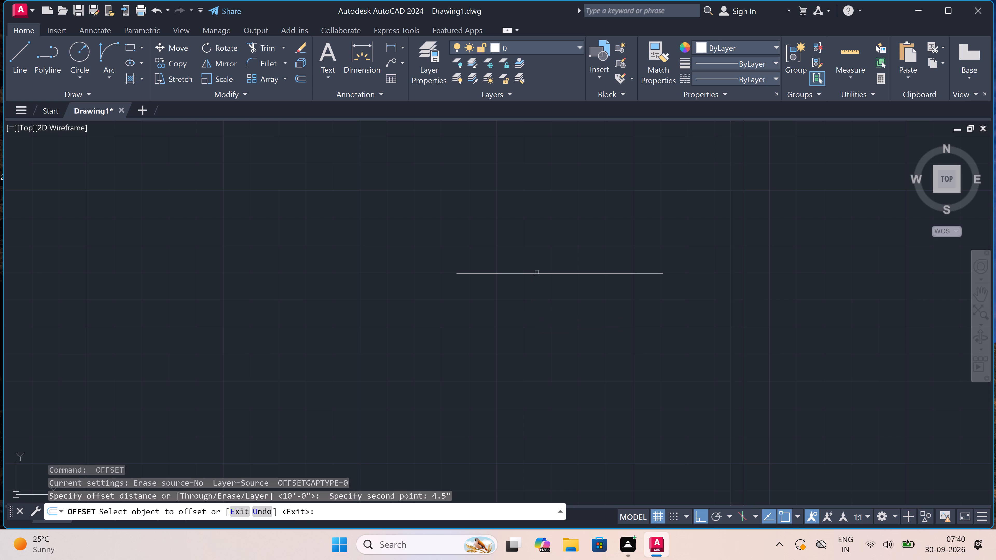
pyautogui.click(537, 272)
pyautogui.click(528, 314)
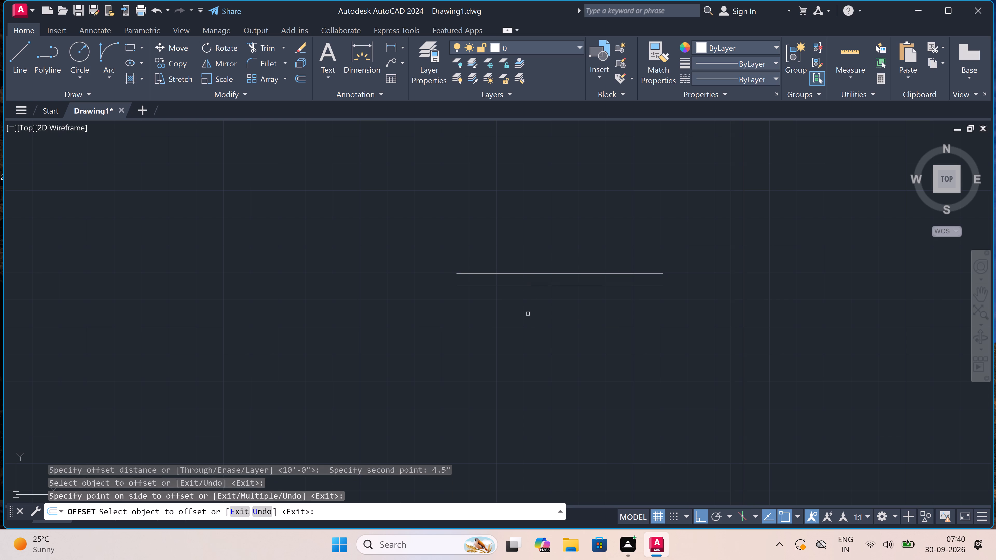
pyautogui.press('Escape')
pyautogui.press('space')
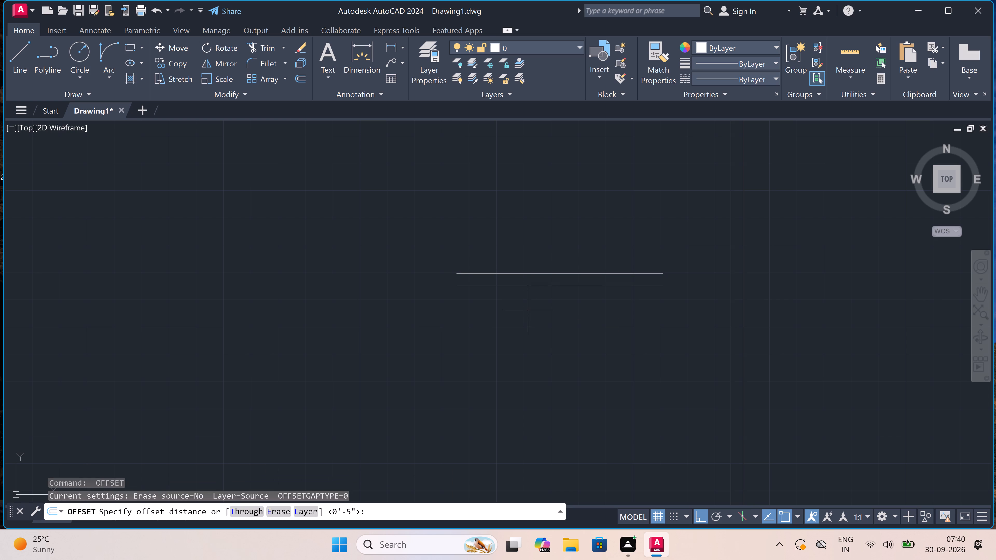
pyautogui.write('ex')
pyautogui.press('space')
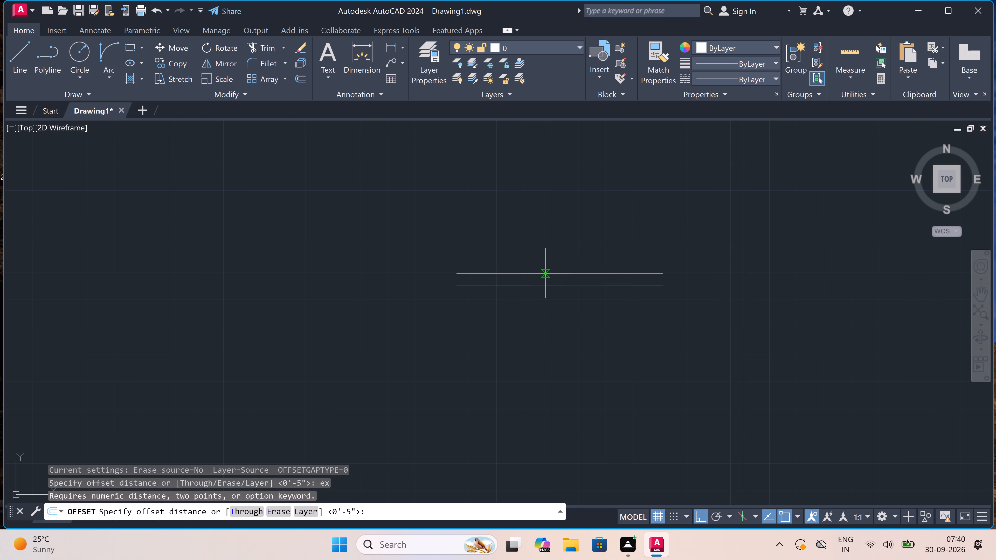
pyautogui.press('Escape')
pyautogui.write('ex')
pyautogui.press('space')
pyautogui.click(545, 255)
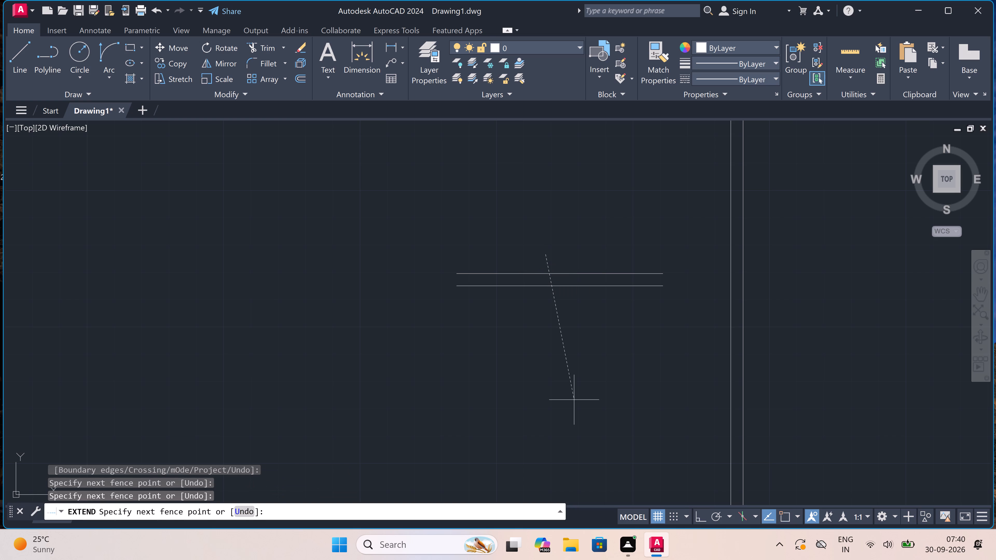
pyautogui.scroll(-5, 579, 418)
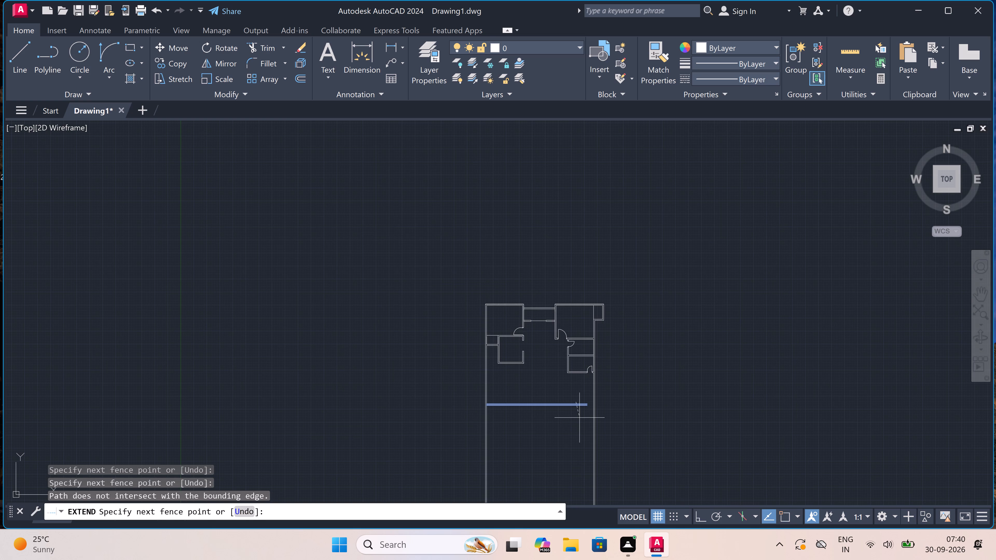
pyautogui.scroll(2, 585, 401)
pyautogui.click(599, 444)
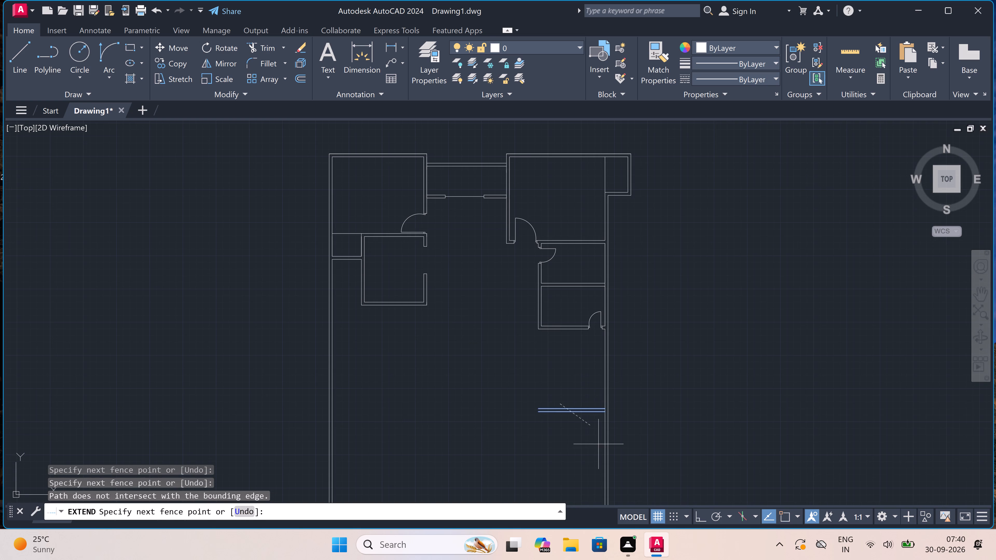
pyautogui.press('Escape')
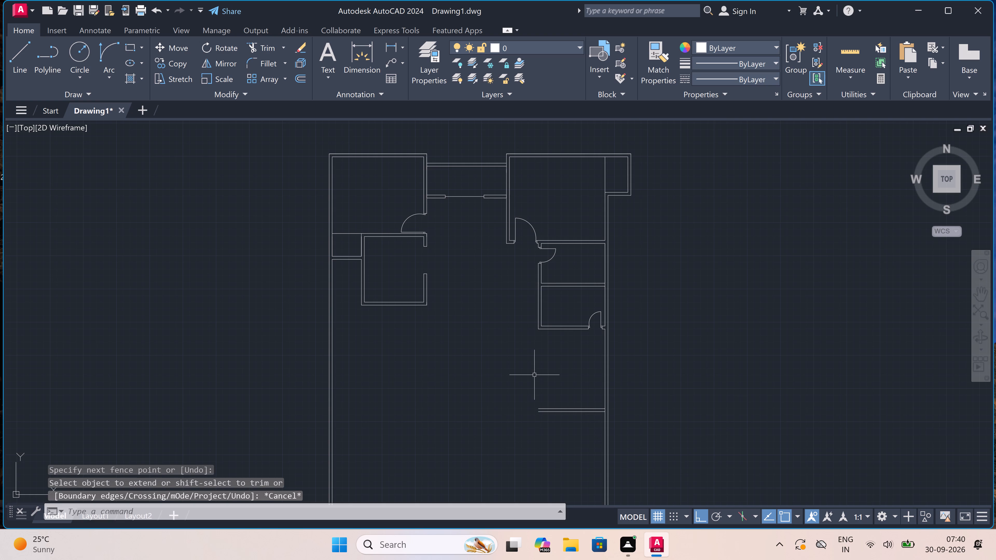
# Draw a line 12'6" west from the east wall along the cross wall's north line, continuing north level with the second room's outer south line.
pyautogui.press('l')
pyautogui.press('space')
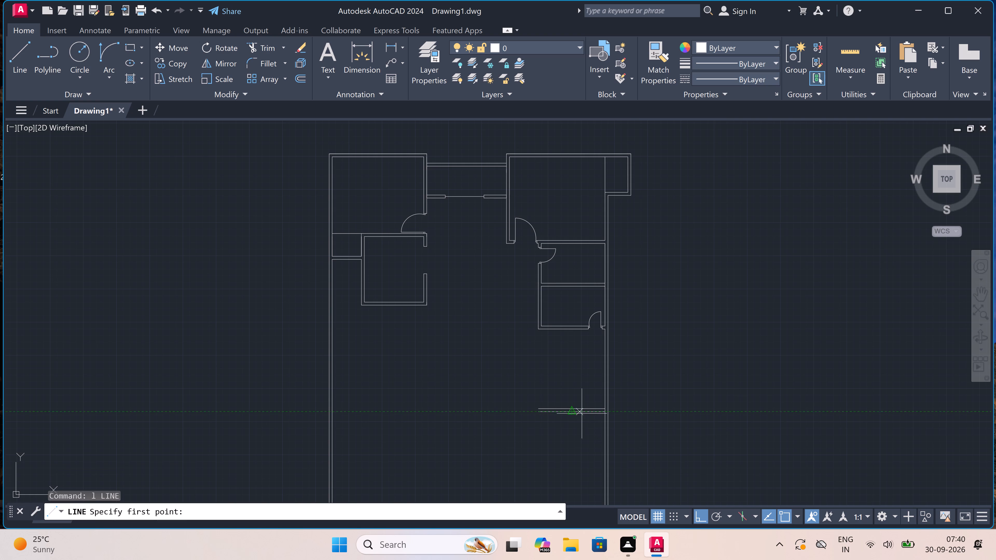
pyautogui.scroll(3, 588, 411)
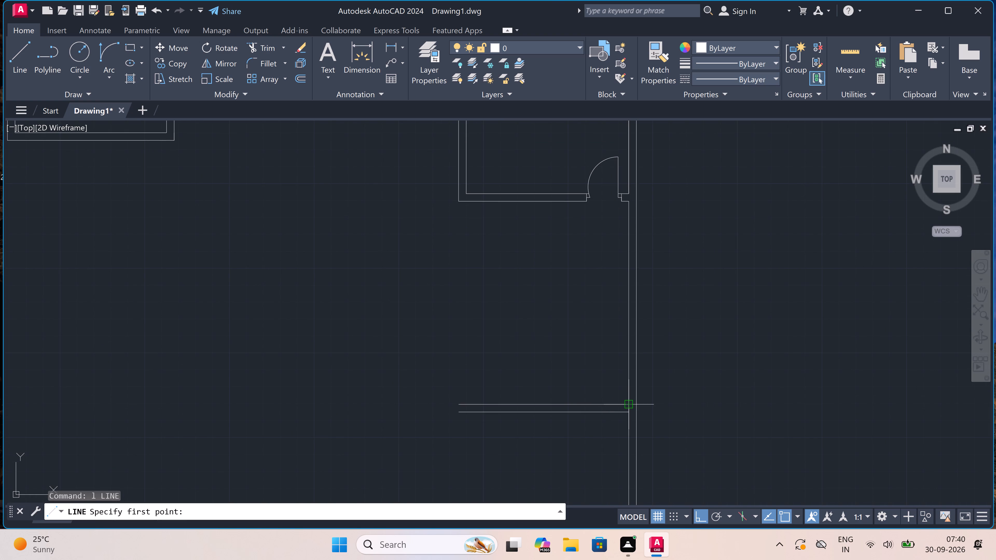
pyautogui.click(626, 407)
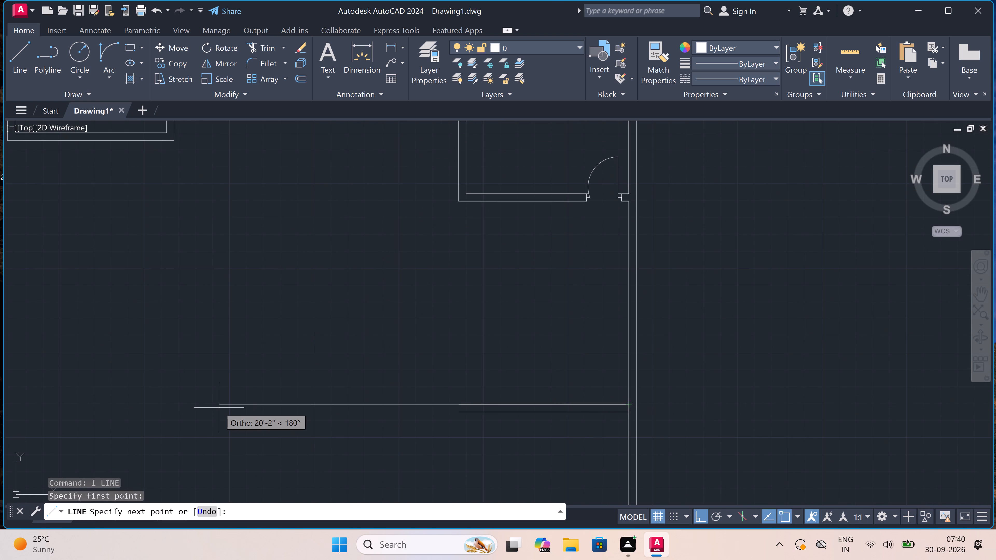
pyautogui.write("12'")
pyautogui.write('6"')
pyautogui.press('space')
pyautogui.scroll(-3, 219, 407)
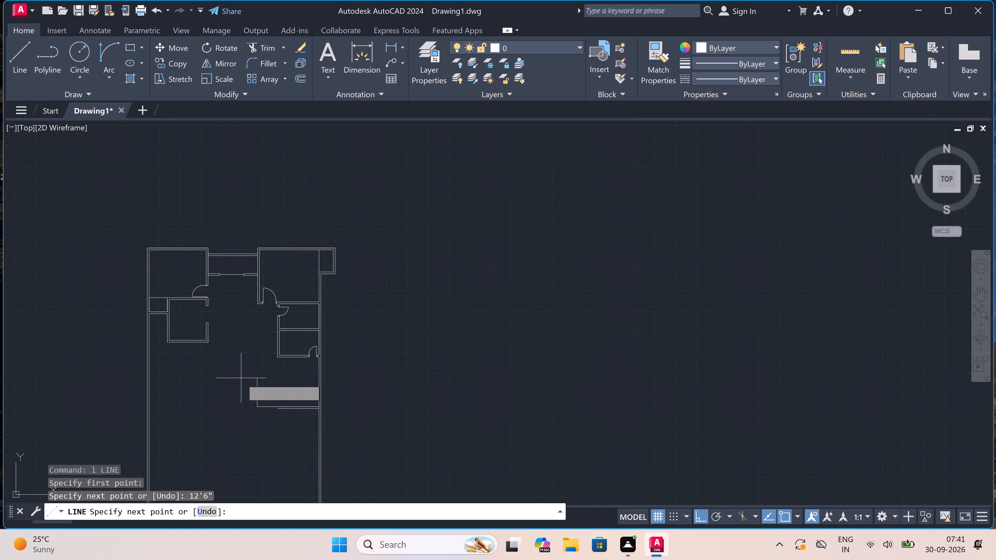
pyautogui.scroll(2, 235, 402)
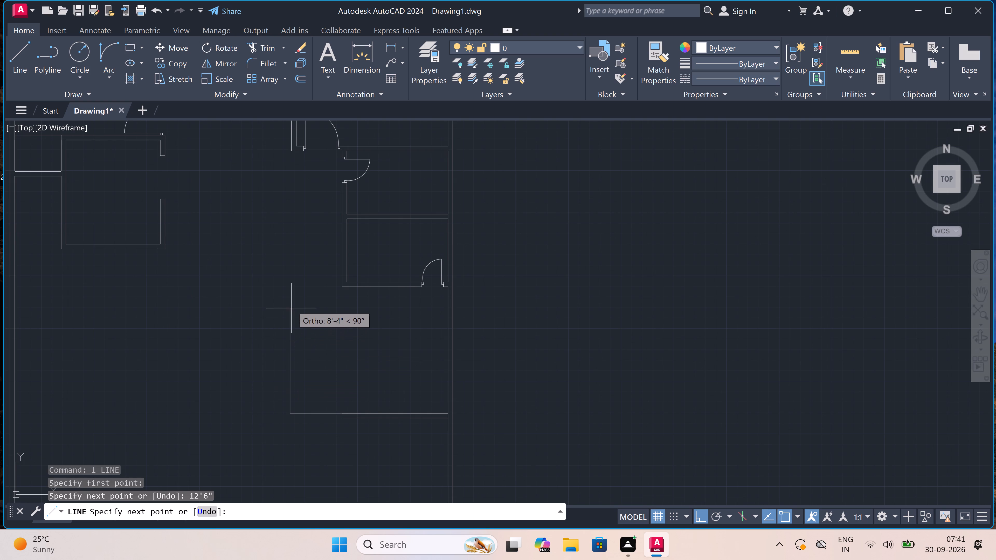
pyautogui.scroll(1, 294, 296)
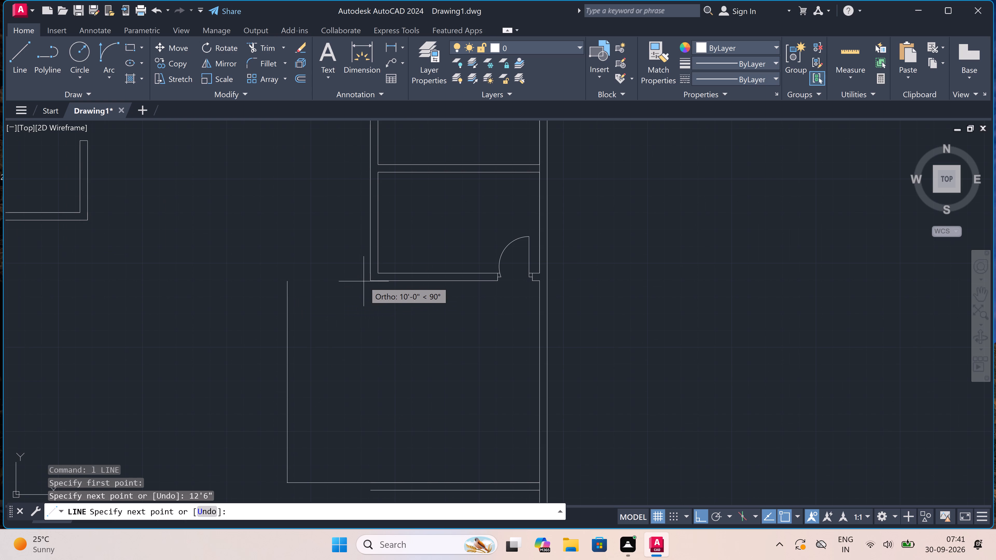
pyautogui.click(289, 281)
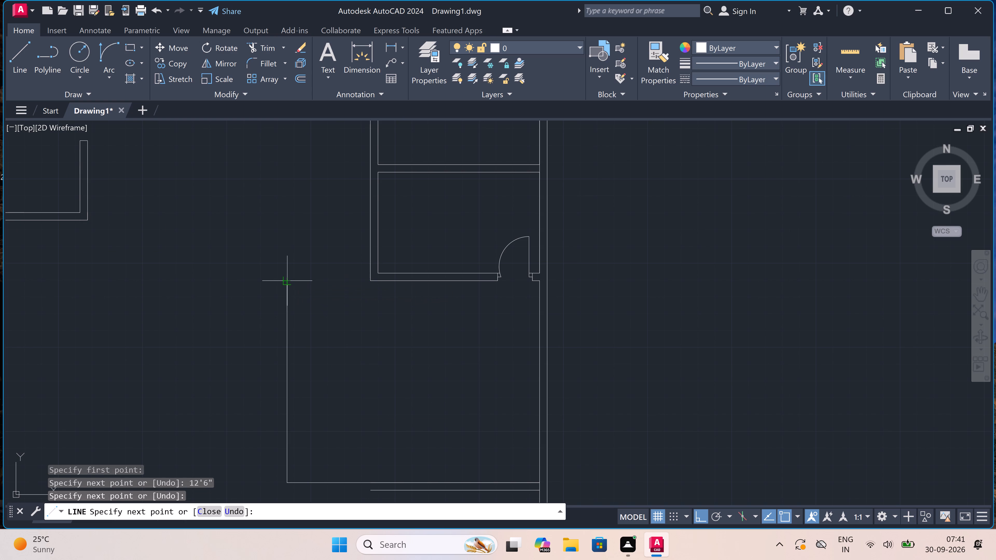
pyautogui.press('Escape')
# Continue the cross wall's south line west to align with the new west line, and close the corner up to the north line.
pyautogui.press('space')
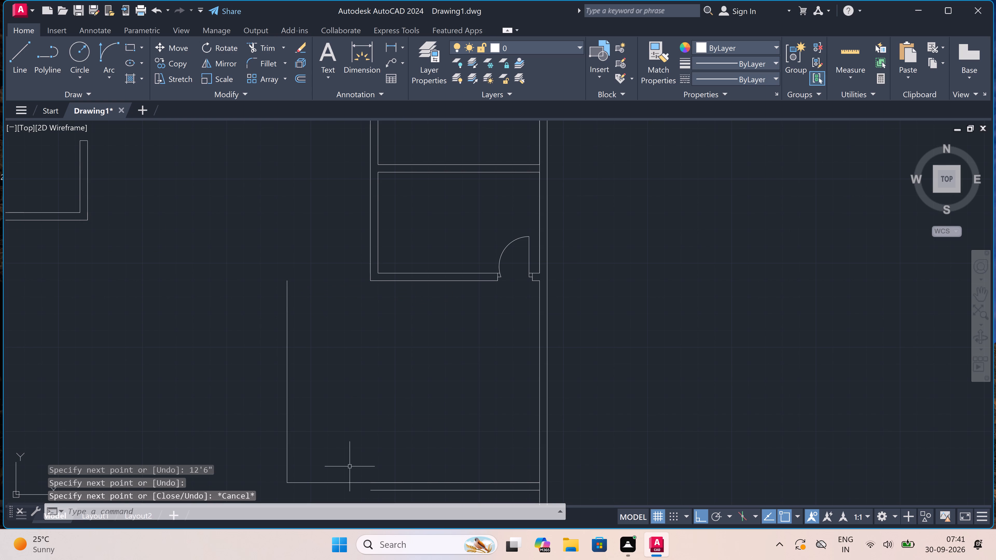
pyautogui.click(371, 492)
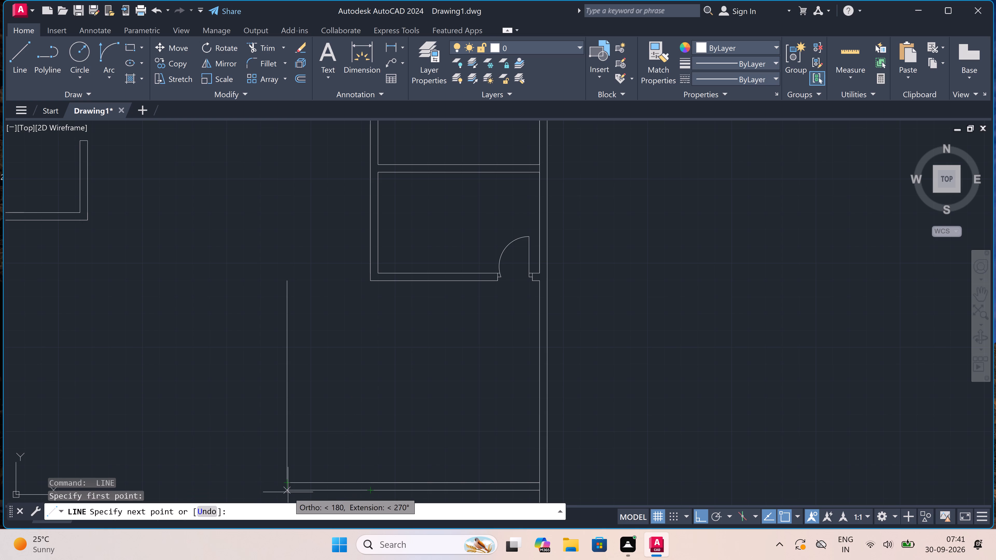
pyautogui.scroll(5, 284, 493)
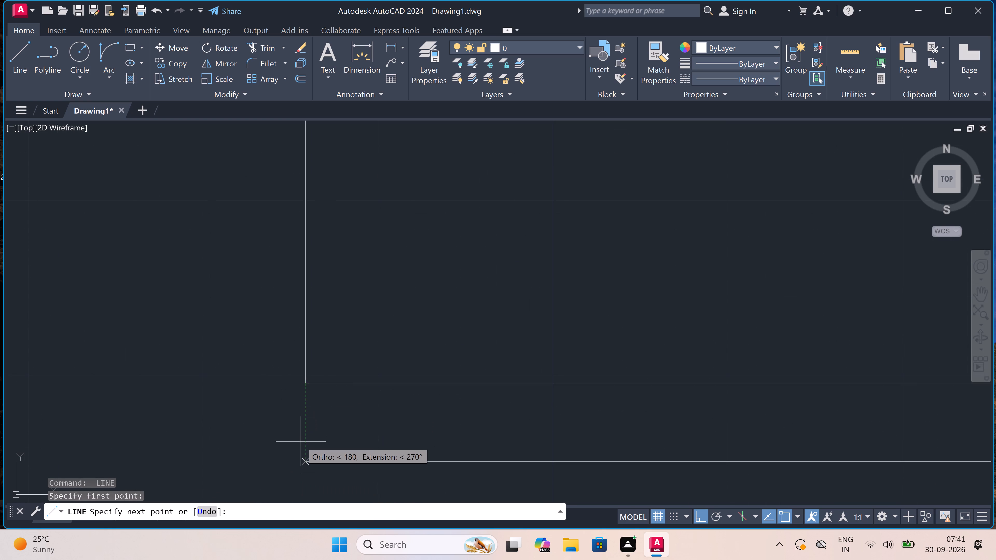
pyautogui.click(303, 454)
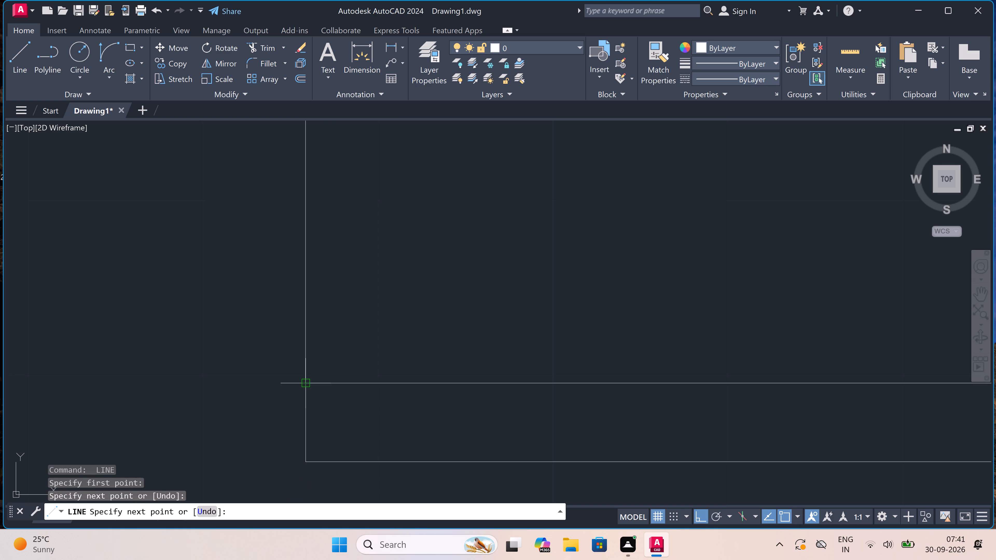
pyautogui.click(308, 384)
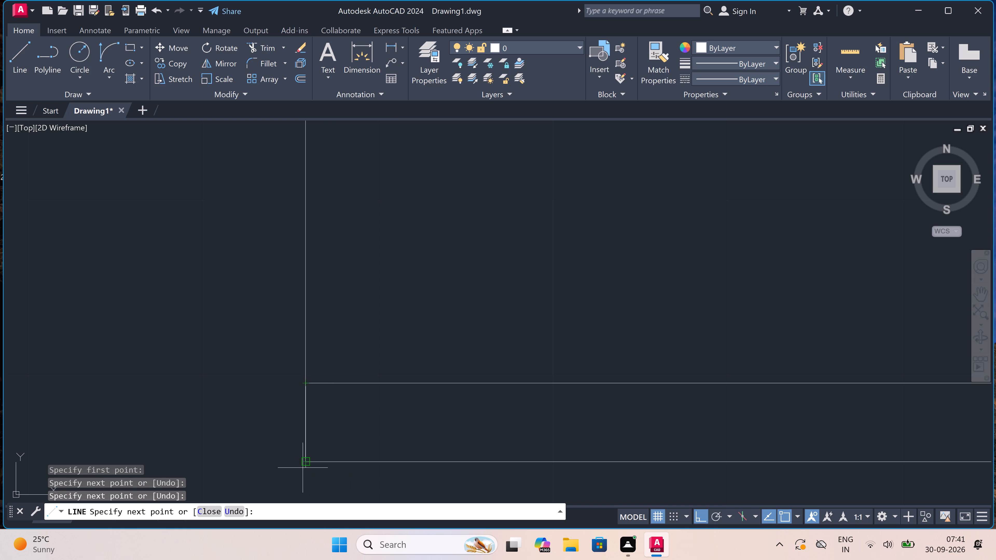
pyautogui.click(303, 466)
# Draw the west wall's inner line 4.5" east of its outer line, running north to end level with the outer line.
pyautogui.press('4')
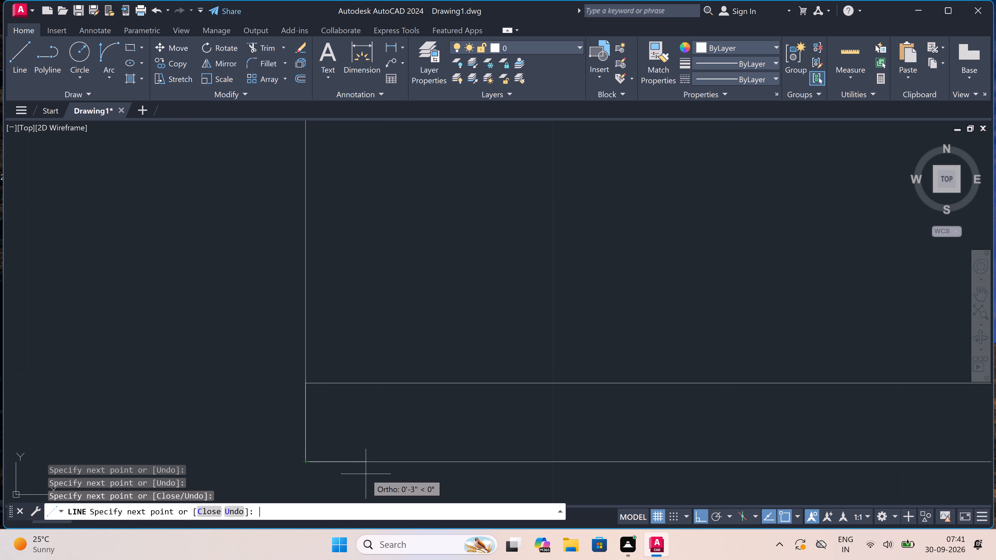
pyautogui.write('.5"')
pyautogui.press('space')
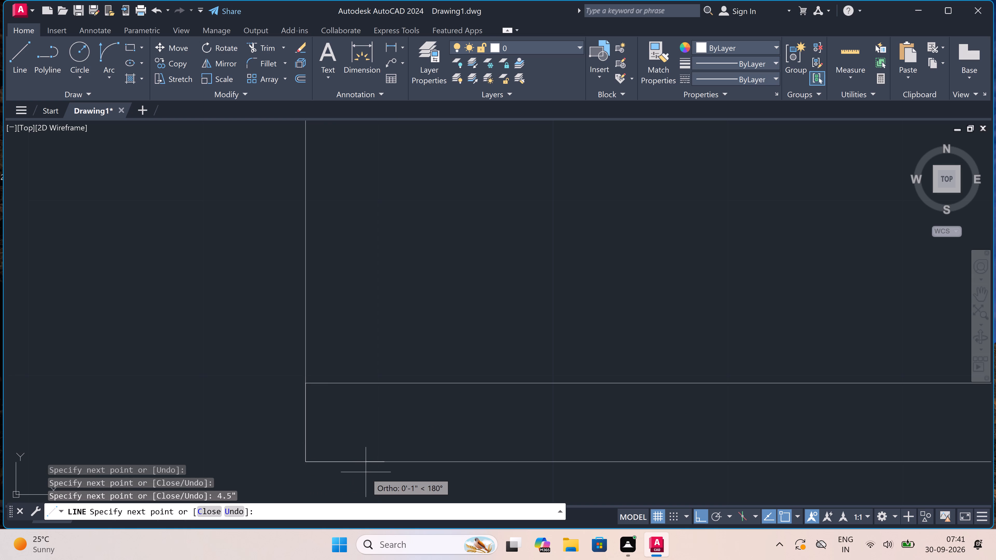
pyautogui.scroll(-5, 366, 467)
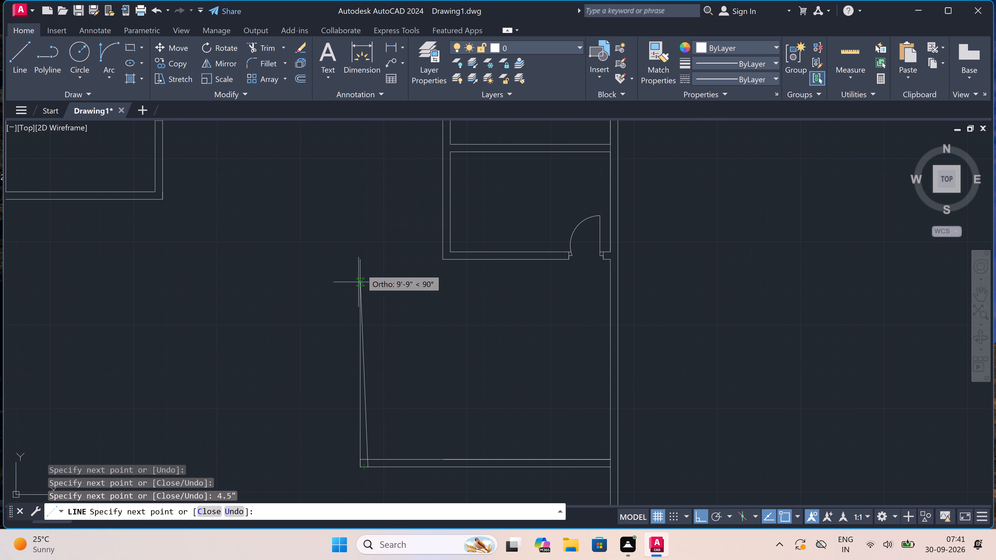
pyautogui.scroll(3, 363, 259)
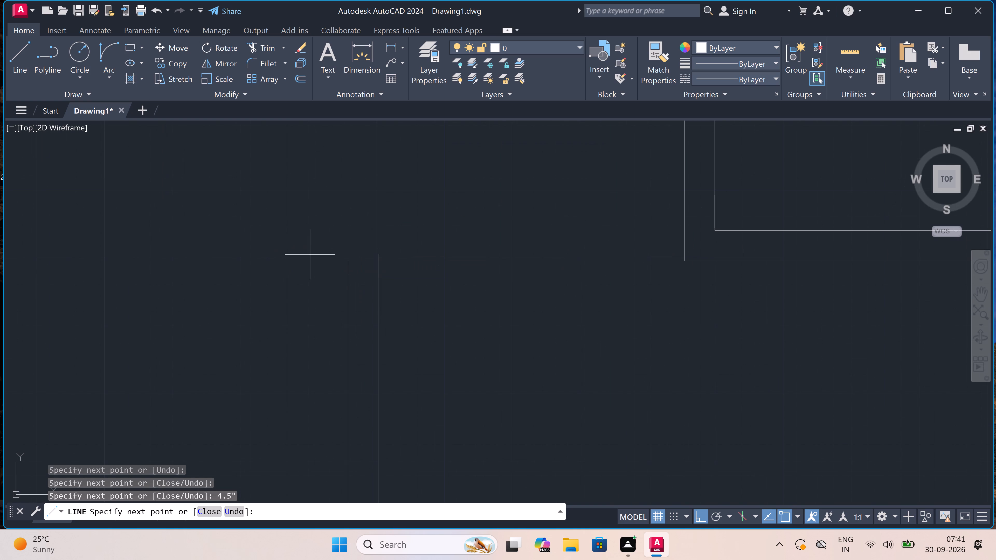
pyautogui.scroll(2, 359, 268)
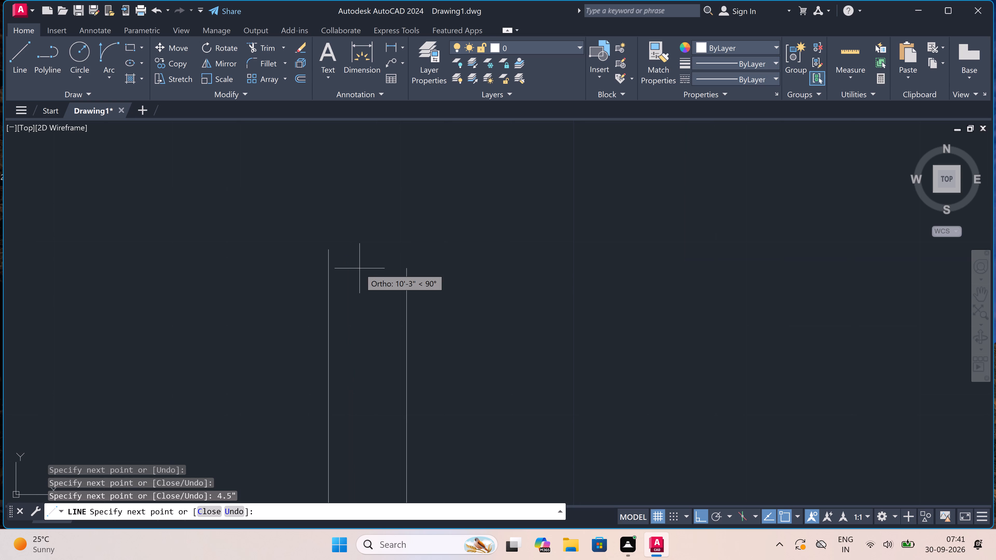
pyautogui.click(397, 249)
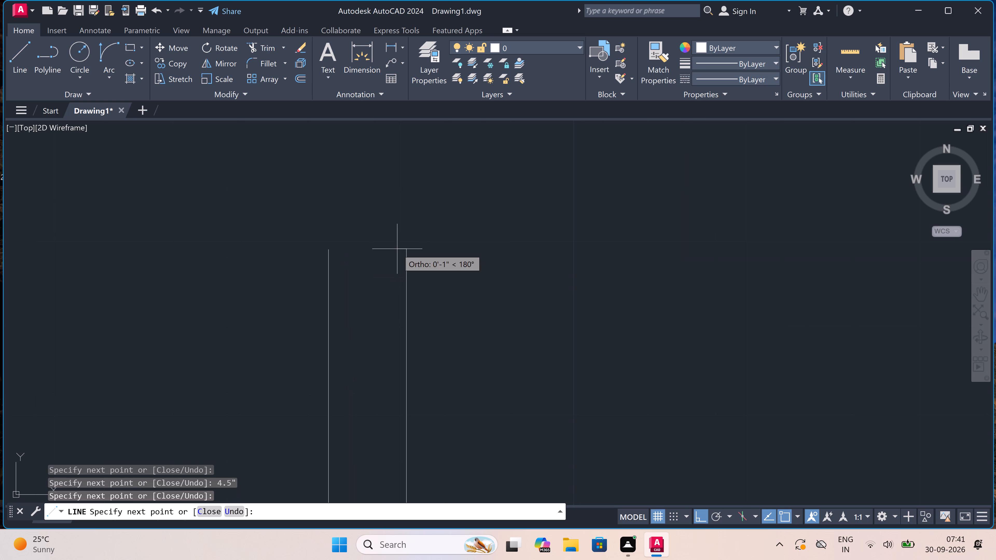
pyautogui.press('Escape')
# Draw the new room's two north wall lines from the second room's southwest corner west, joining the west wall's outer and inner lines.
pyautogui.scroll(-2, 397, 249)
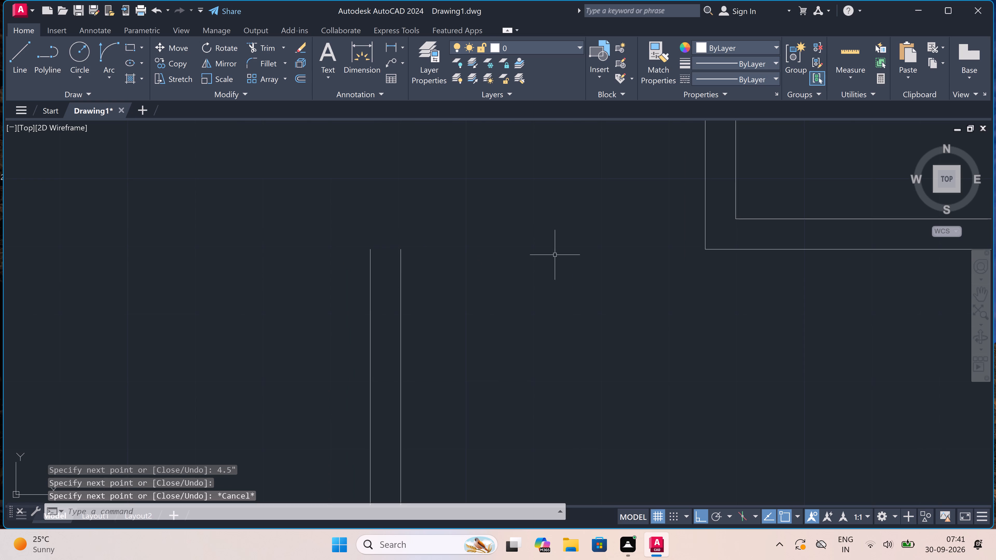
pyautogui.press('space')
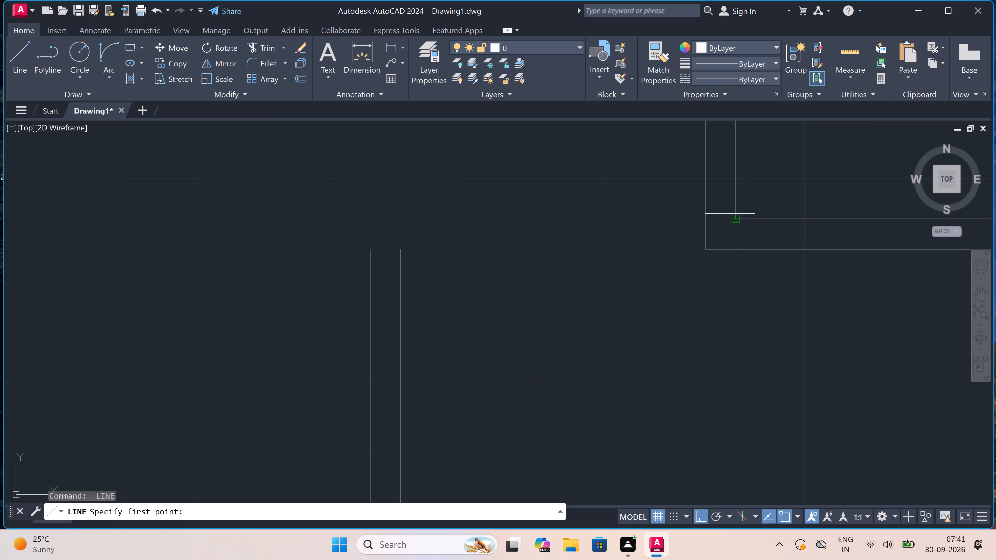
pyautogui.click(736, 219)
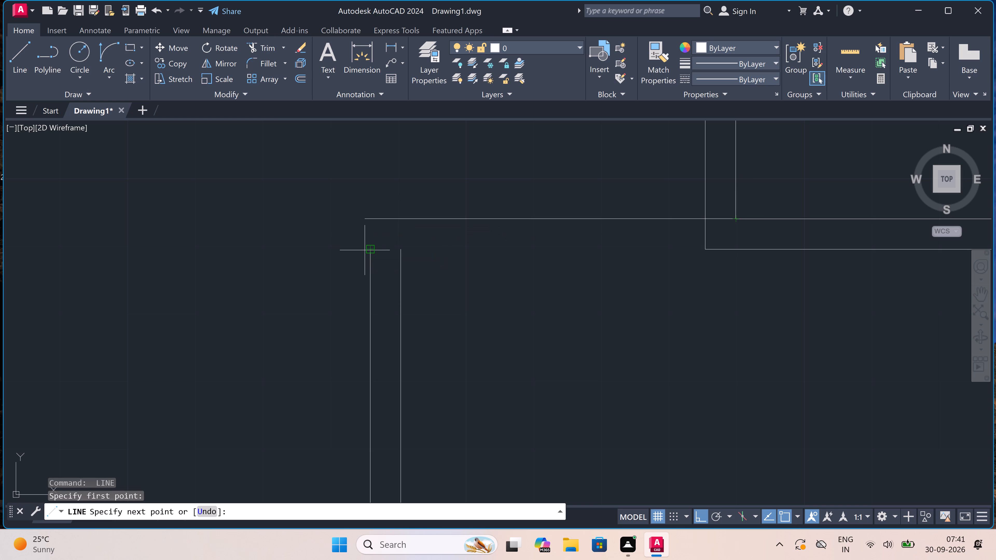
pyautogui.click(368, 219)
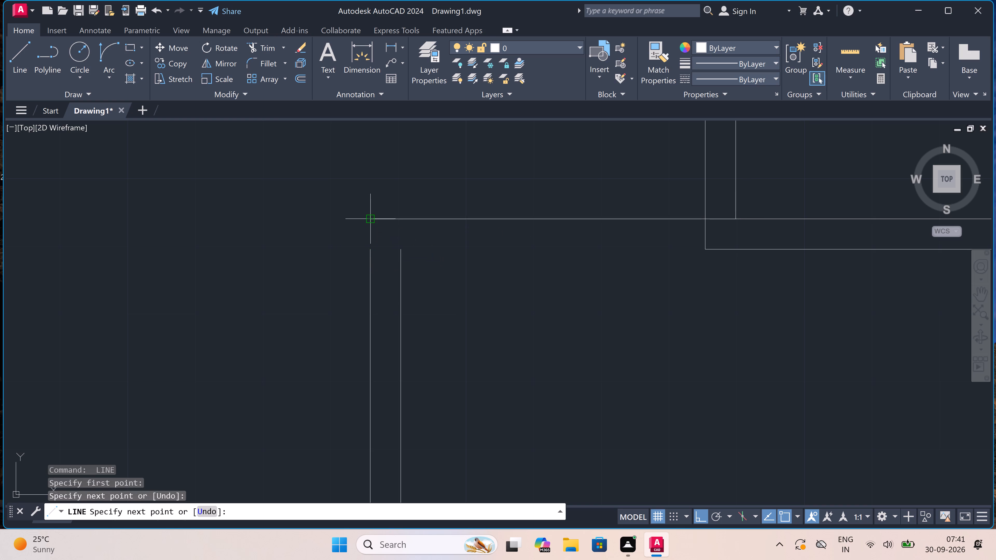
pyautogui.click(364, 256)
pyautogui.press('Escape')
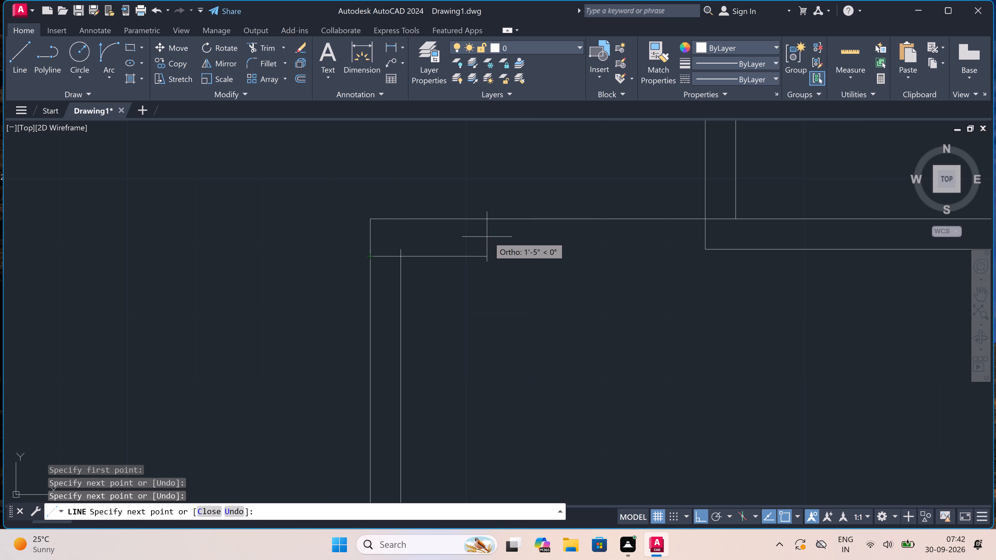
pyautogui.press('space')
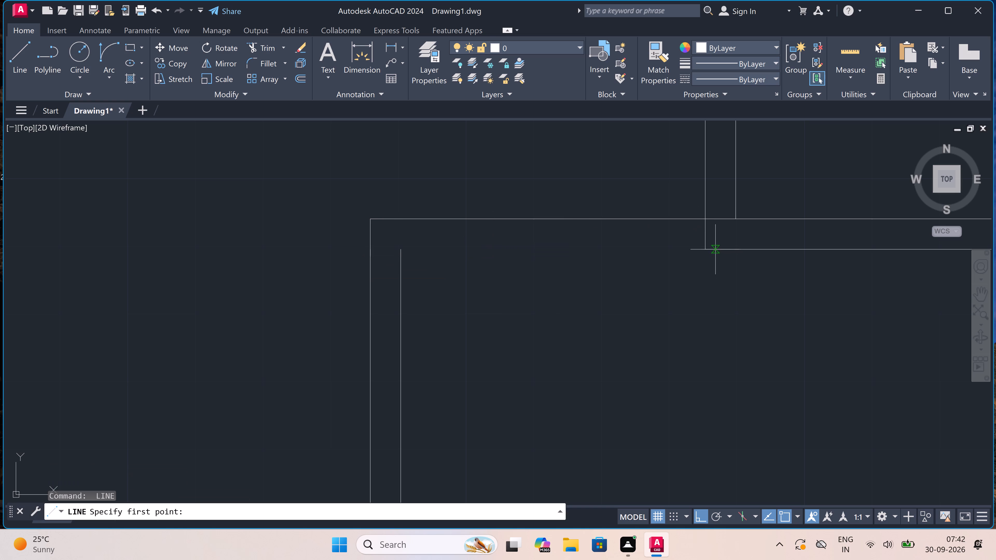
pyautogui.click(707, 249)
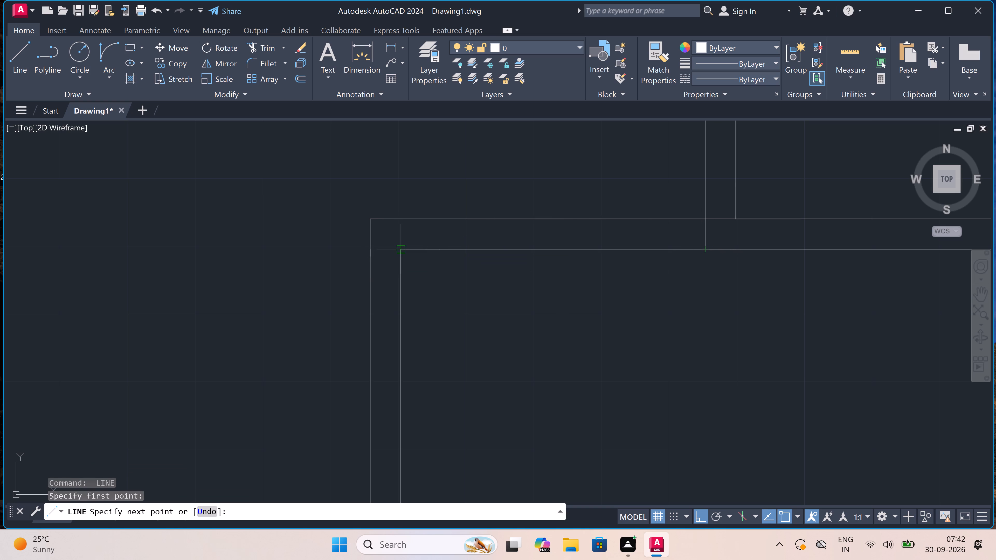
pyautogui.click(399, 248)
pyautogui.press('Escape')
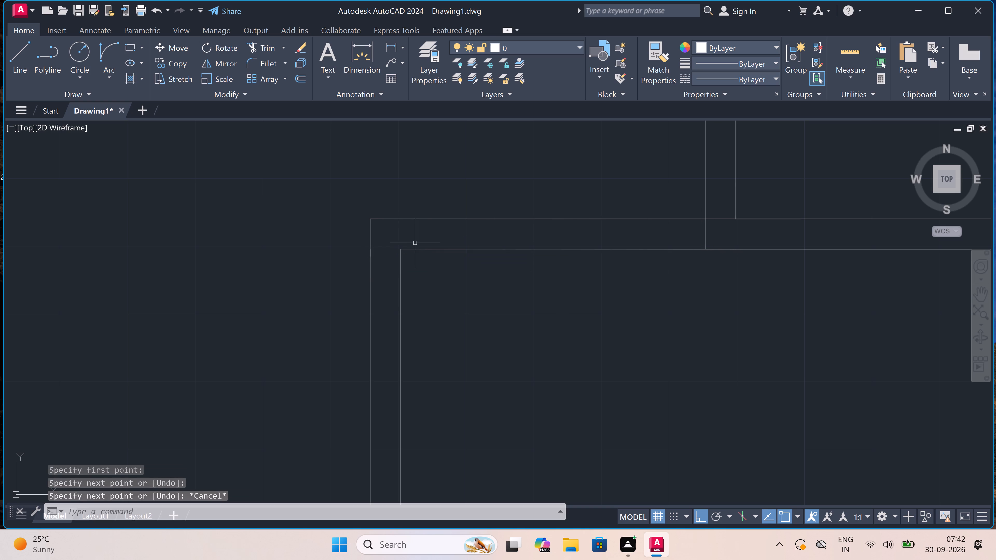
# Draw the west door jamb across the third room's north wall, with a 2" stop east from its middle and a 3' door leaf south.
pyautogui.press('space')
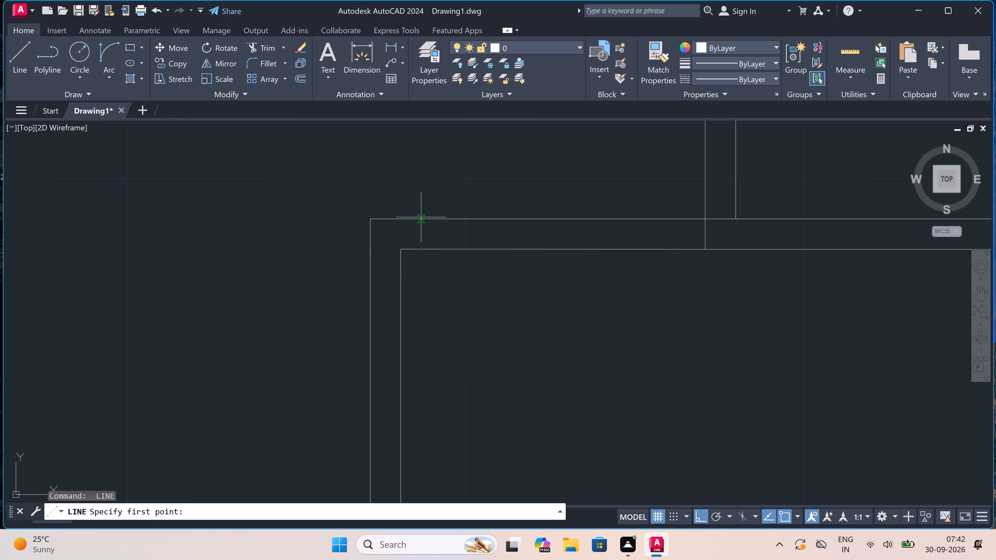
pyautogui.click(427, 219)
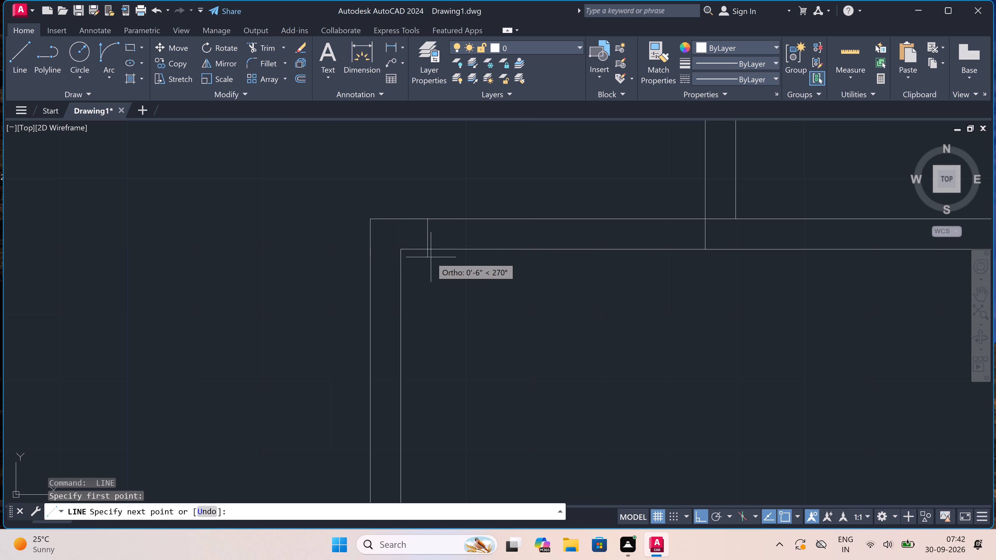
pyautogui.click(428, 250)
pyautogui.click(425, 234)
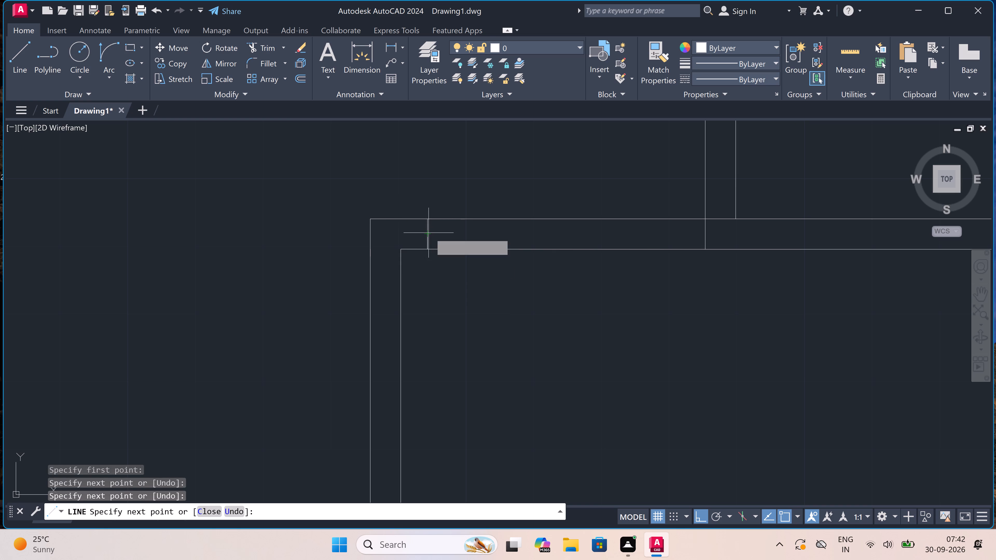
pyautogui.write('2"')
pyautogui.press('space')
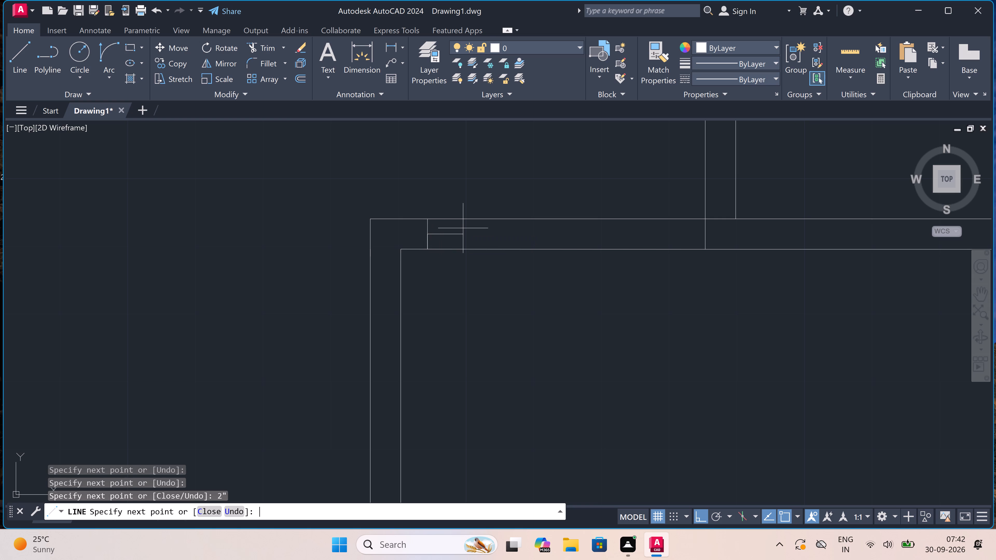
pyautogui.write("3'")
pyautogui.press('space')
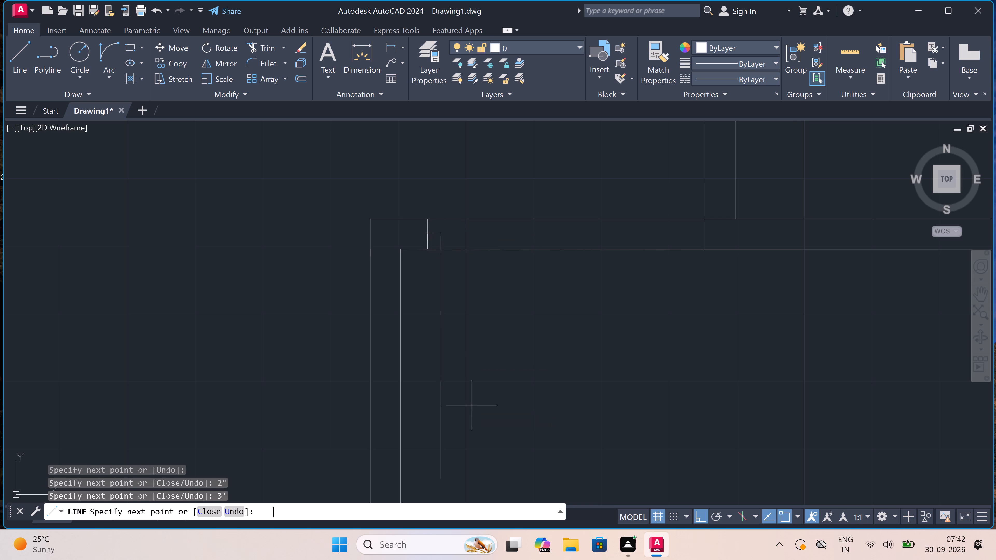
pyautogui.press('Escape')
# Draw the east door jamb across the north wall near the second room's west wall, with a 2" stop west from its middle.
pyautogui.write('l')
pyautogui.press('space')
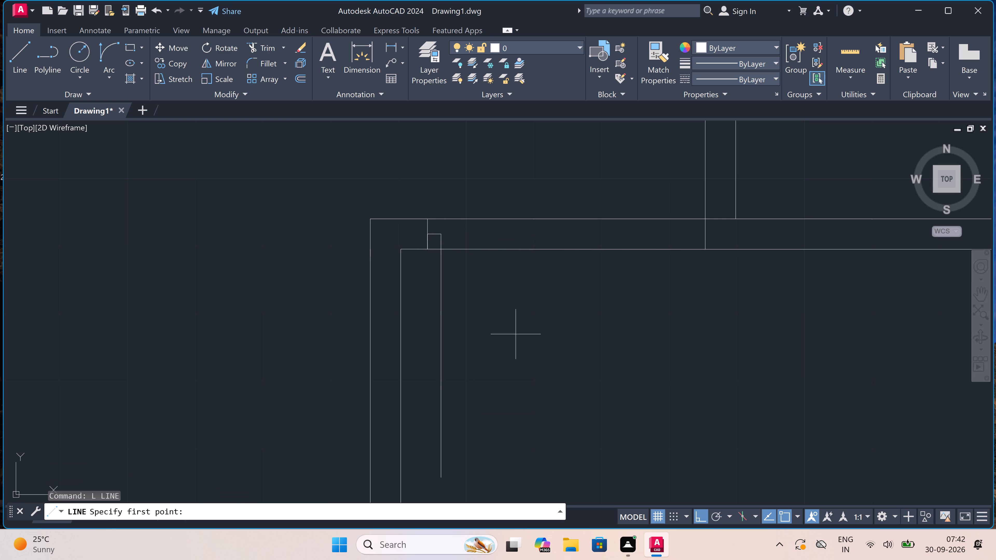
pyautogui.click(668, 222)
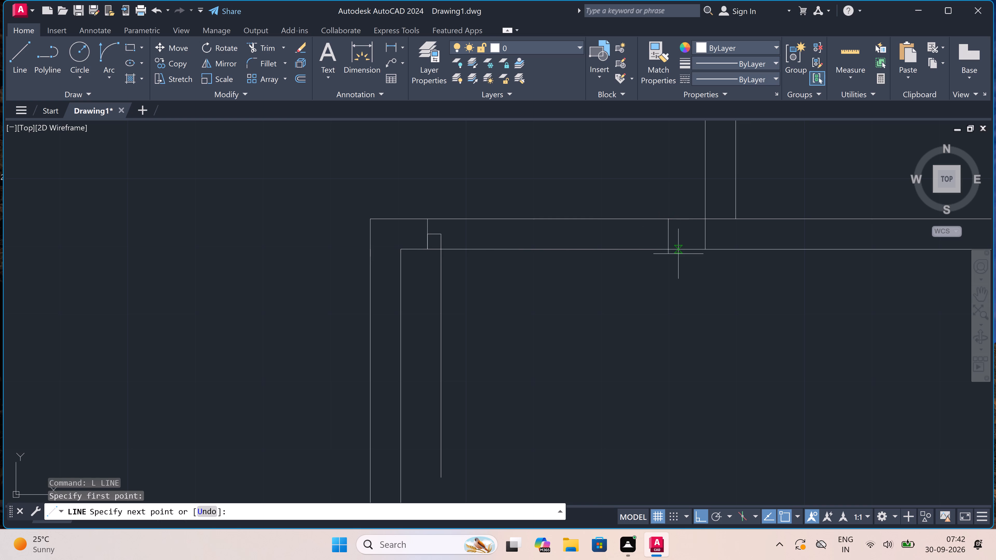
pyautogui.click(663, 250)
pyautogui.click(670, 234)
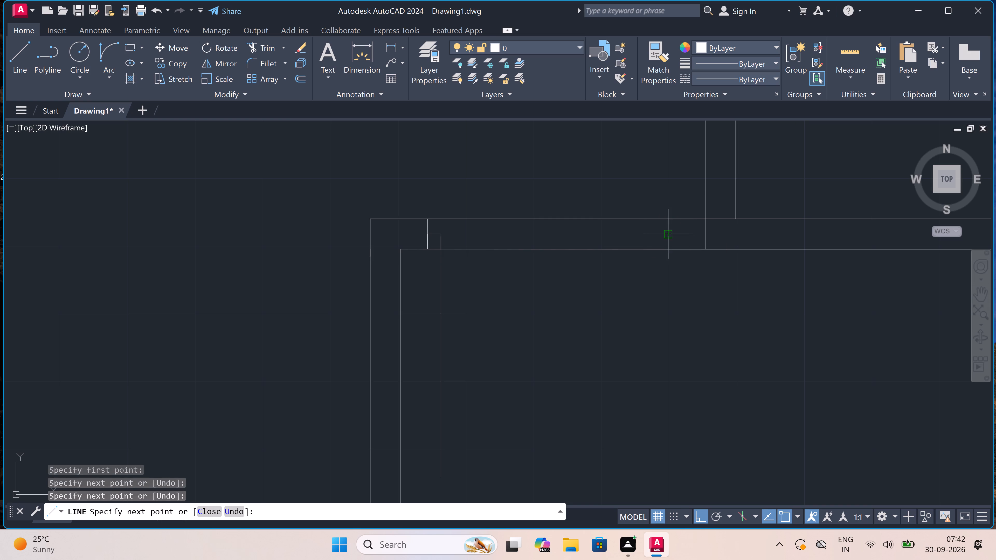
pyautogui.write('2"')
pyautogui.press('space')
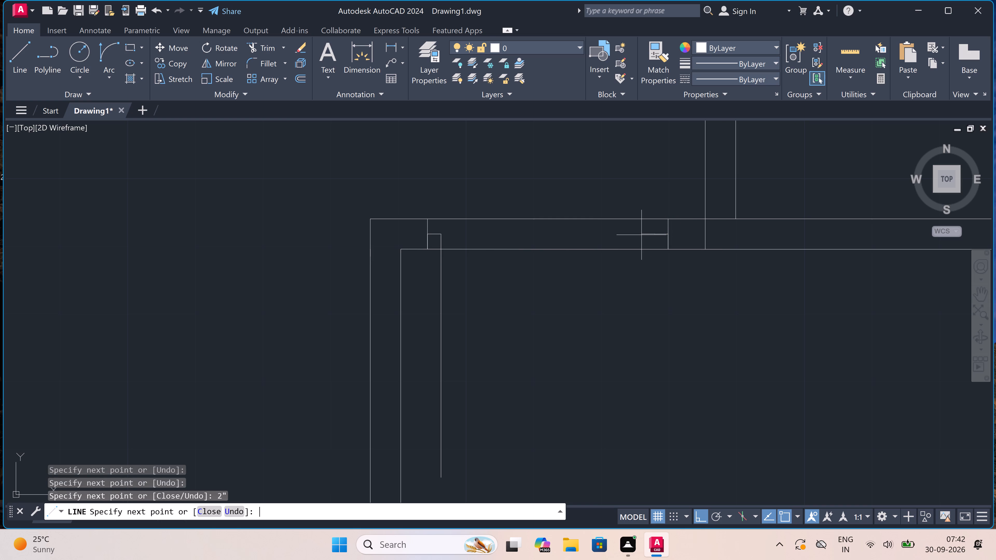
pyautogui.press('Escape')
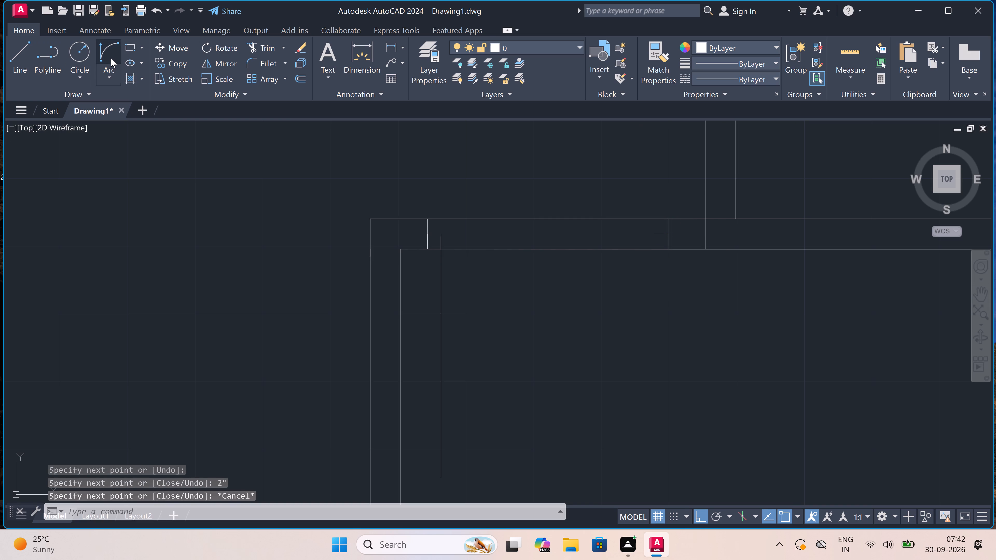
# Draw the door swing arc from the leaf's south end to the east stop's end.
pyautogui.click(110, 51)
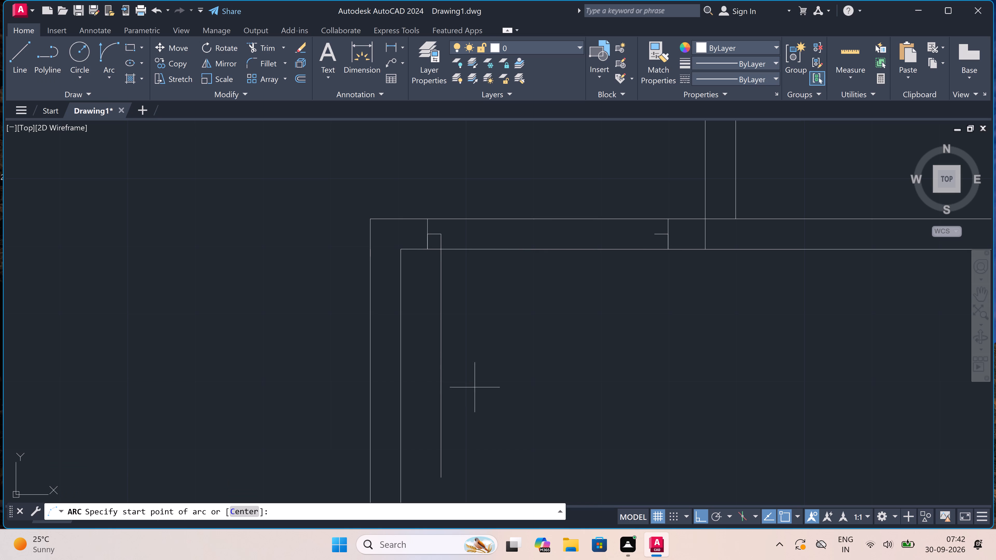
pyautogui.click(443, 477)
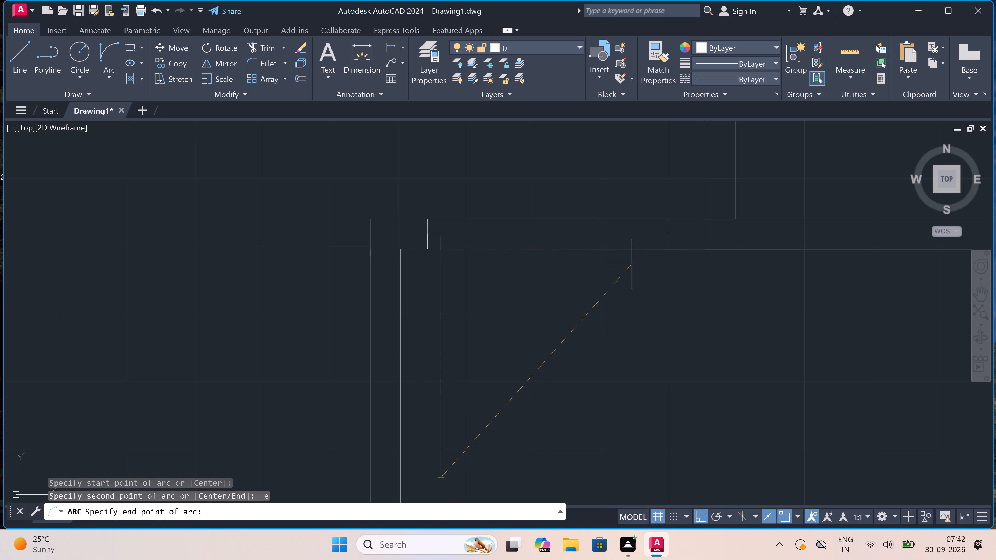
pyautogui.click(653, 235)
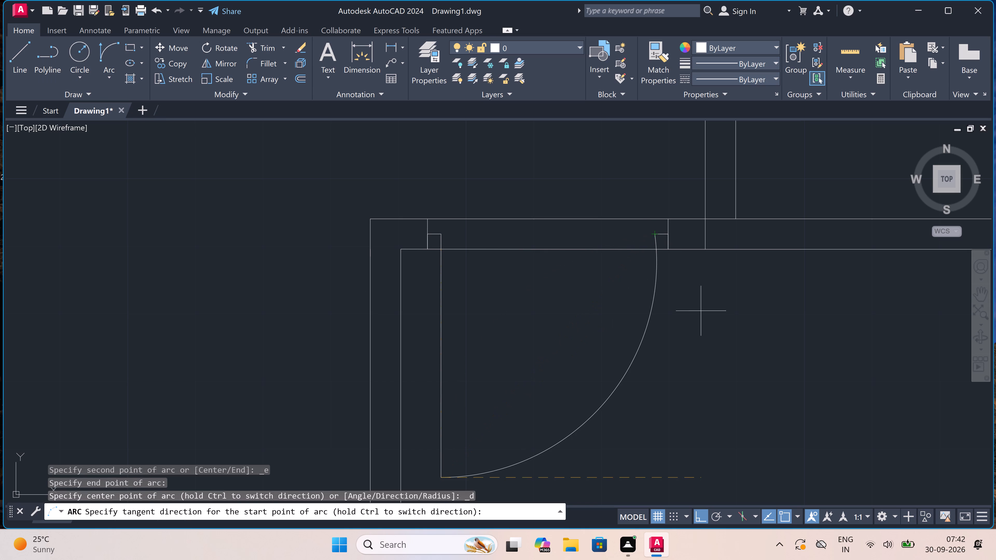
pyautogui.click(726, 348)
# Trim both north wall lines across the third room's door opening.
pyautogui.write('tr')
pyautogui.press('space')
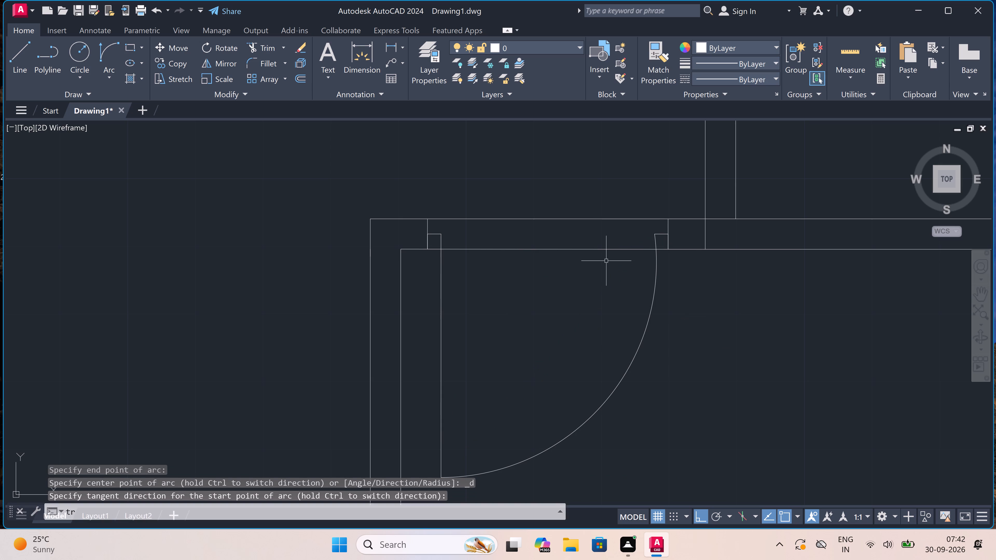
pyautogui.click(514, 169)
pyautogui.click(526, 341)
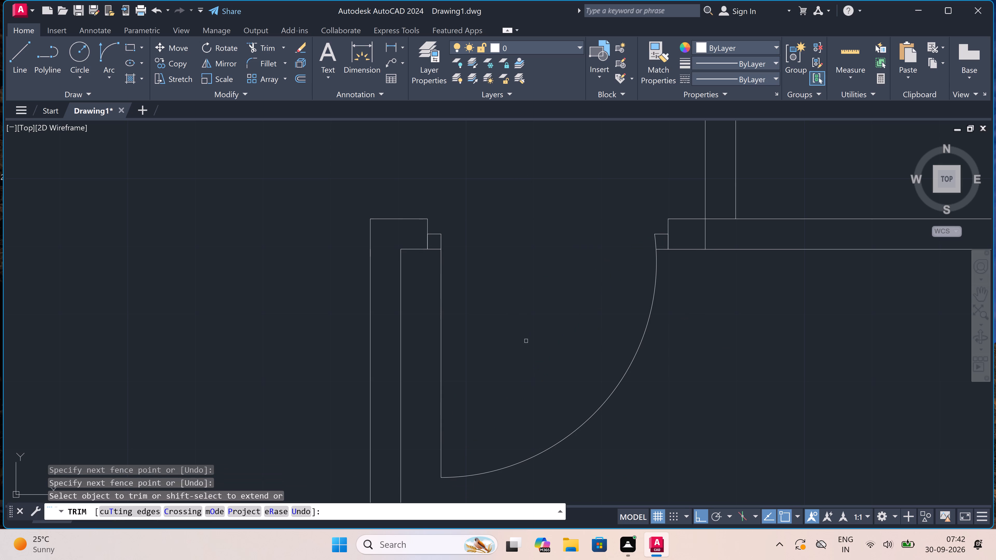
# Trim the overlapping wall lines where the second room's west wall meets the third room's north wall.
pyautogui.scroll(-4, 525, 341)
pyautogui.scroll(2, 561, 326)
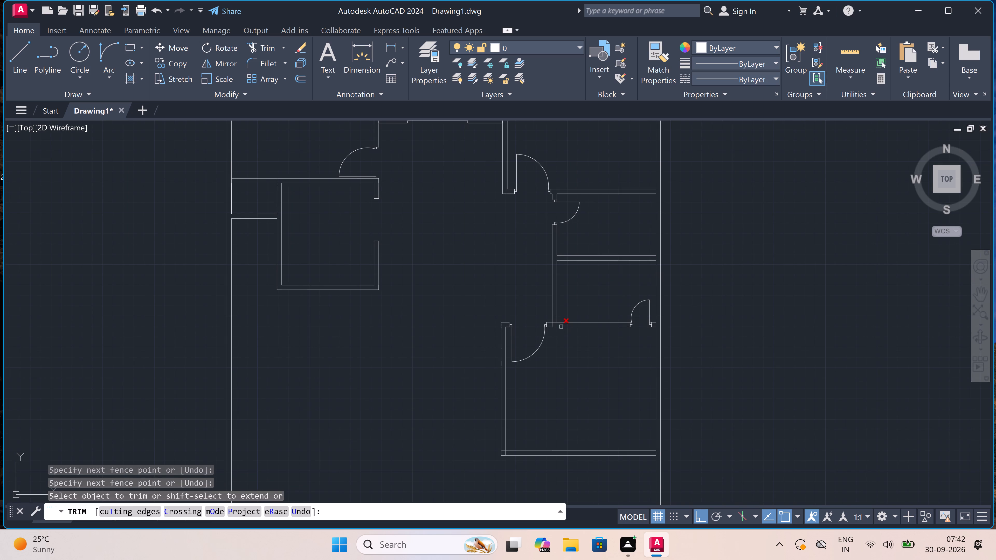
pyautogui.scroll(3, 527, 319)
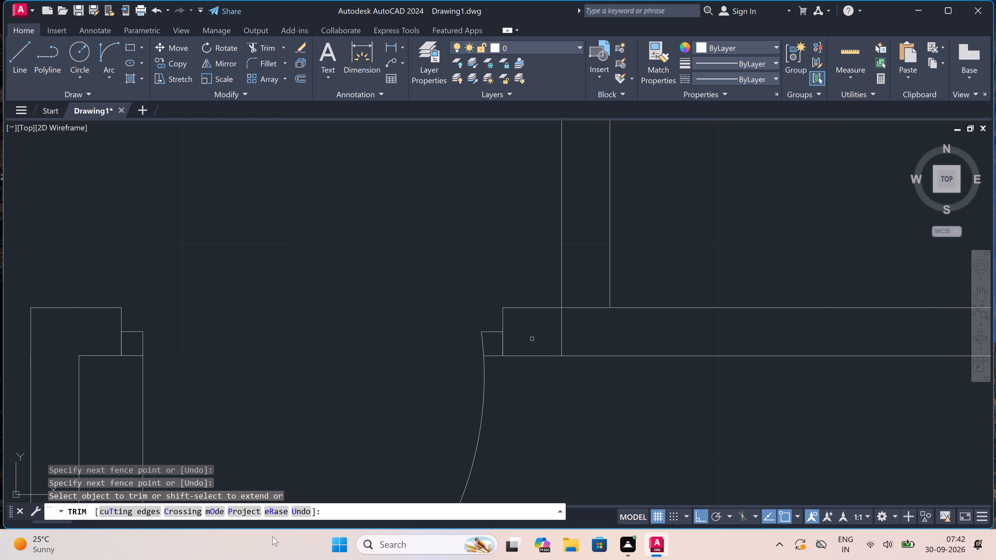
pyautogui.click(279, 533)
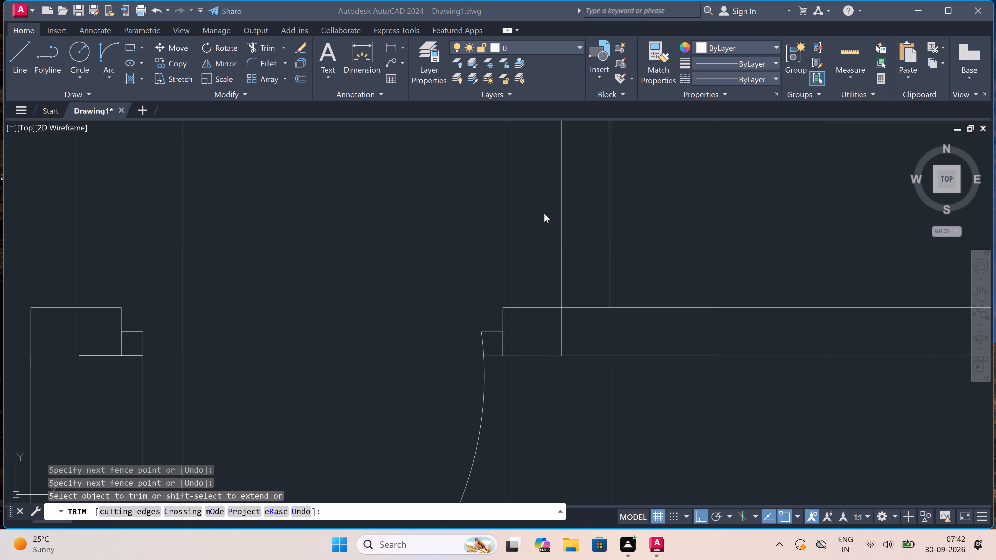
pyautogui.click(492, 318)
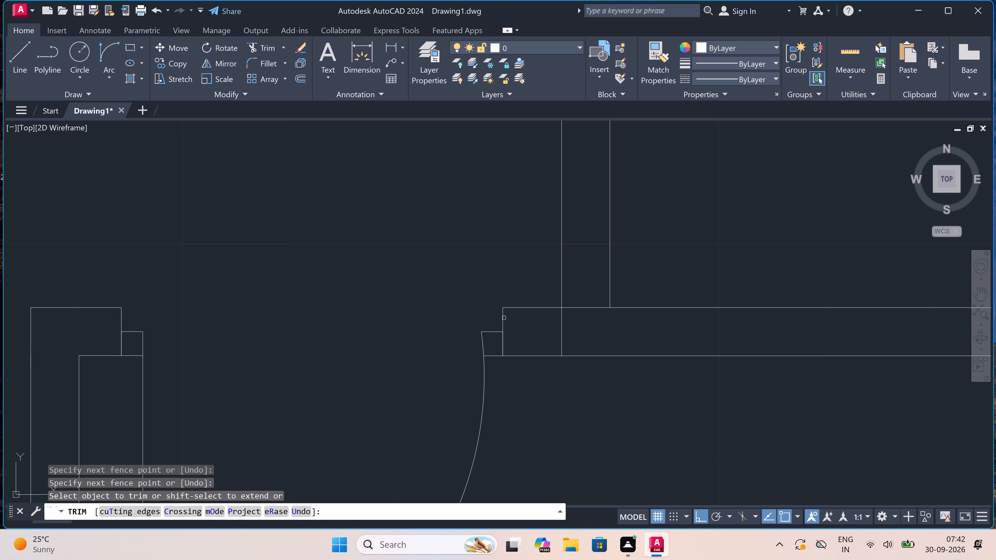
pyautogui.click(590, 299)
pyautogui.click(591, 318)
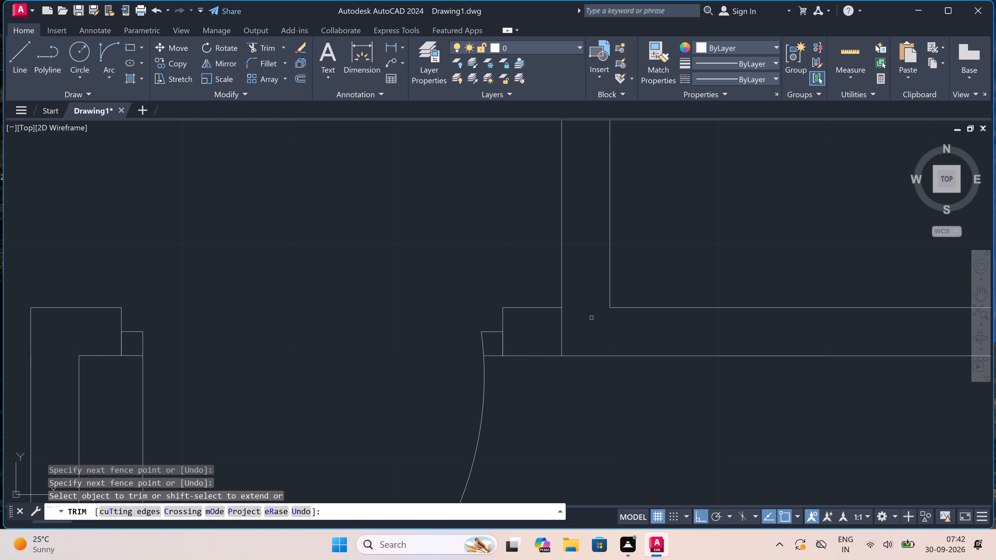
pyautogui.click(590, 320)
pyautogui.click(536, 332)
pyautogui.scroll(-5, 543, 292)
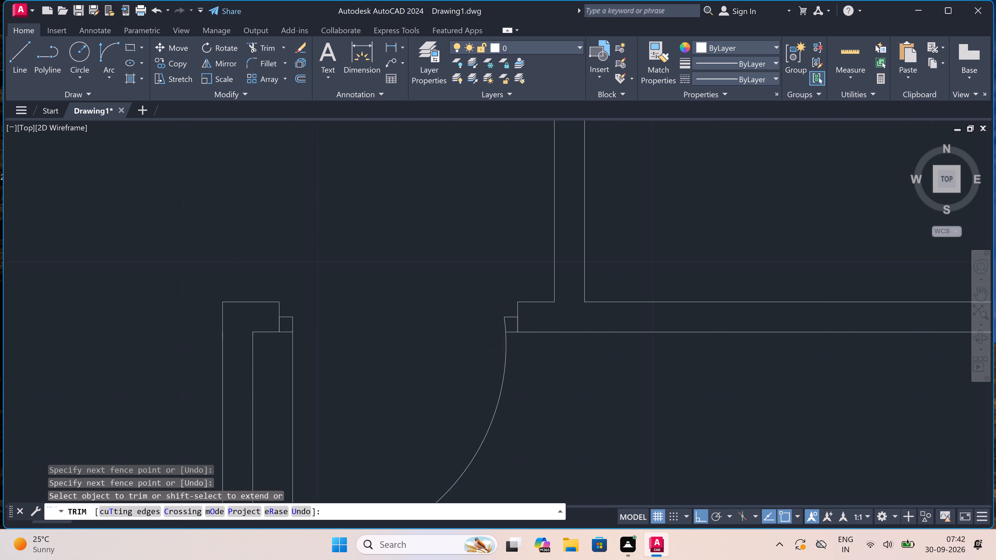
pyautogui.press('Escape')
# Offset the third room's outer south wall line 7' to the south.
pyautogui.scroll(-2, 536, 290)
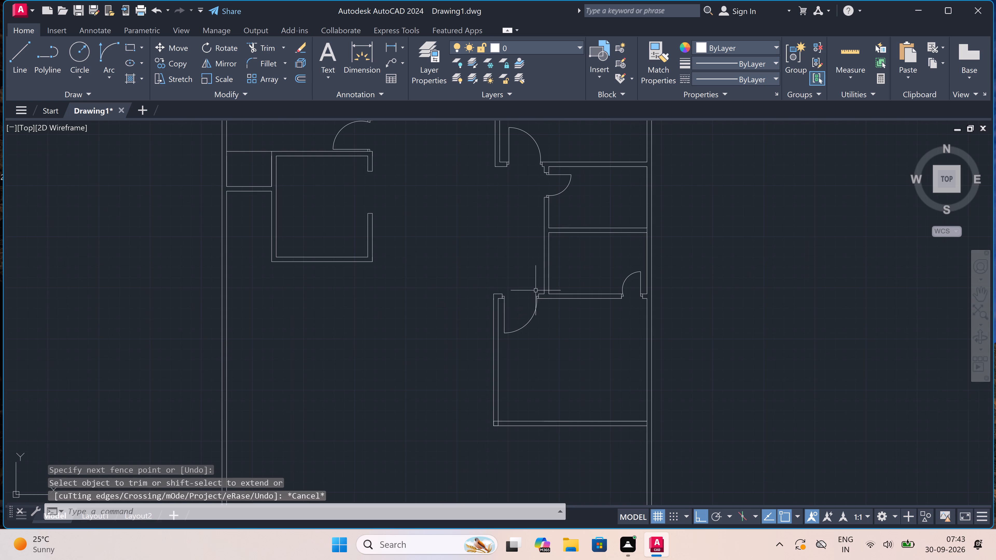
pyautogui.scroll(-1, 536, 290)
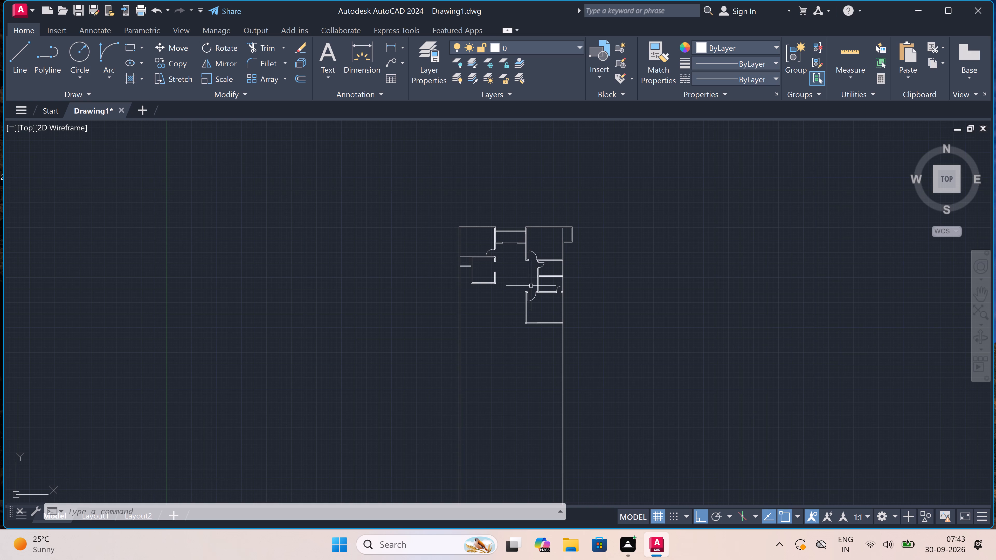
pyautogui.scroll(3, 543, 333)
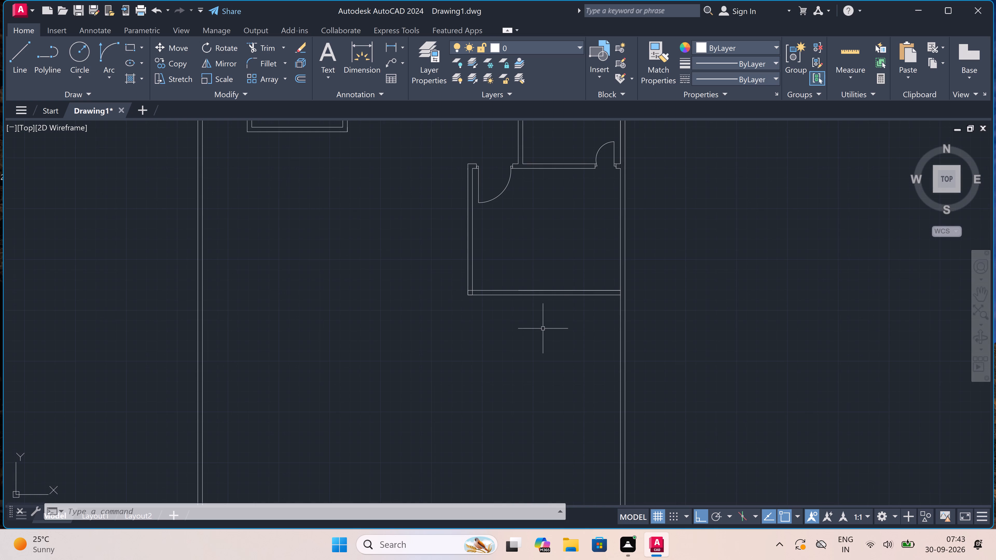
pyautogui.press('o')
pyautogui.press('space')
pyautogui.scroll(1, 542, 298)
pyautogui.click(541, 296)
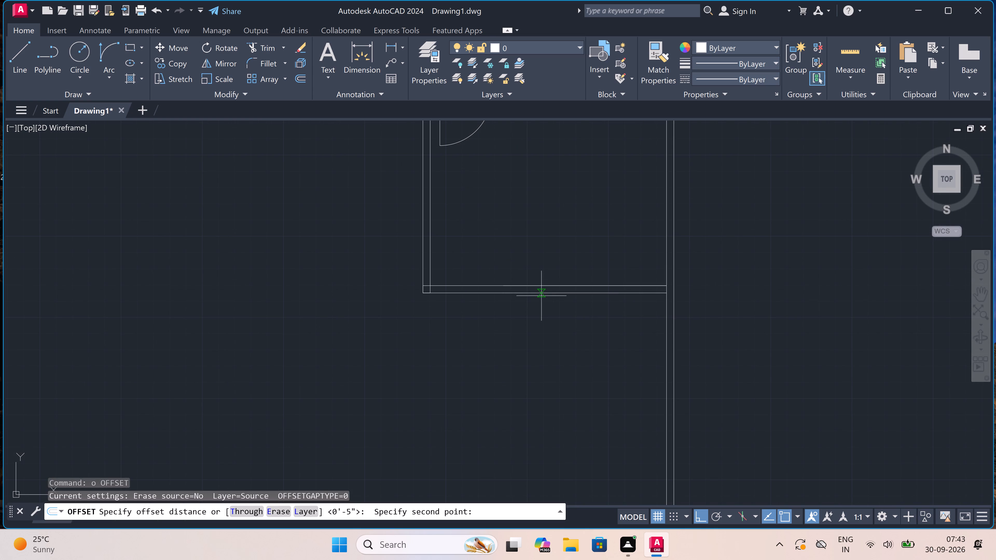
pyautogui.press('1')
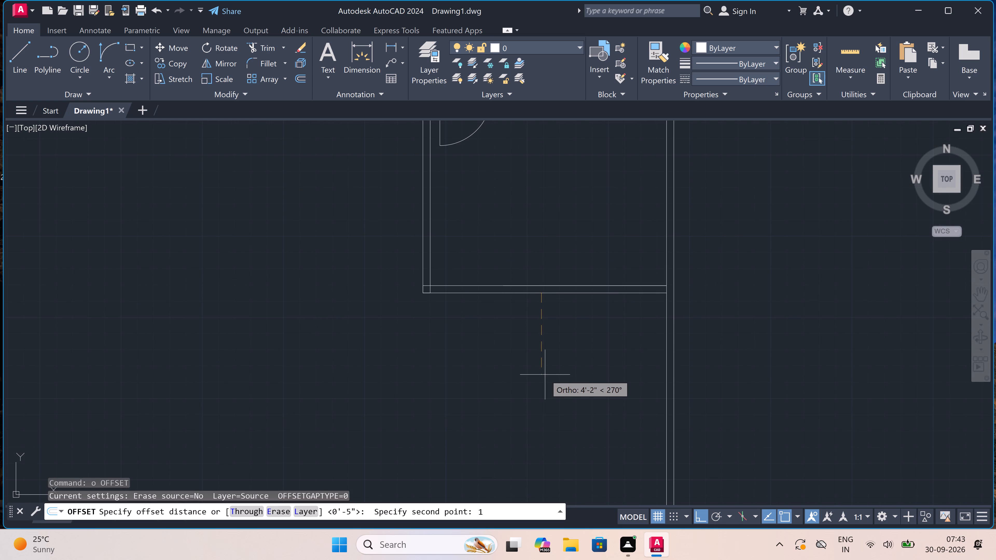
pyautogui.press('BackSpace')
pyautogui.write("7'")
pyautogui.press('space')
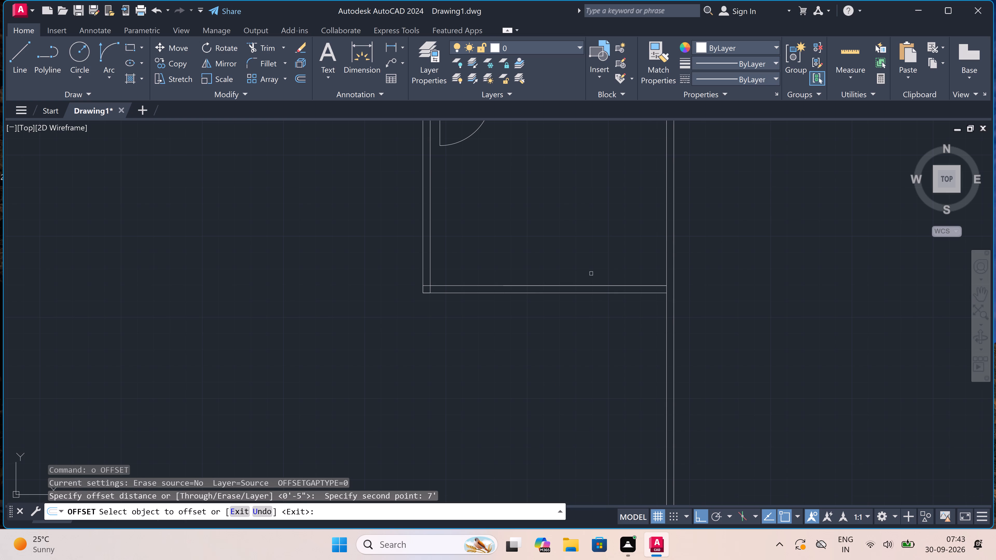
pyautogui.click(579, 293)
pyautogui.click(572, 351)
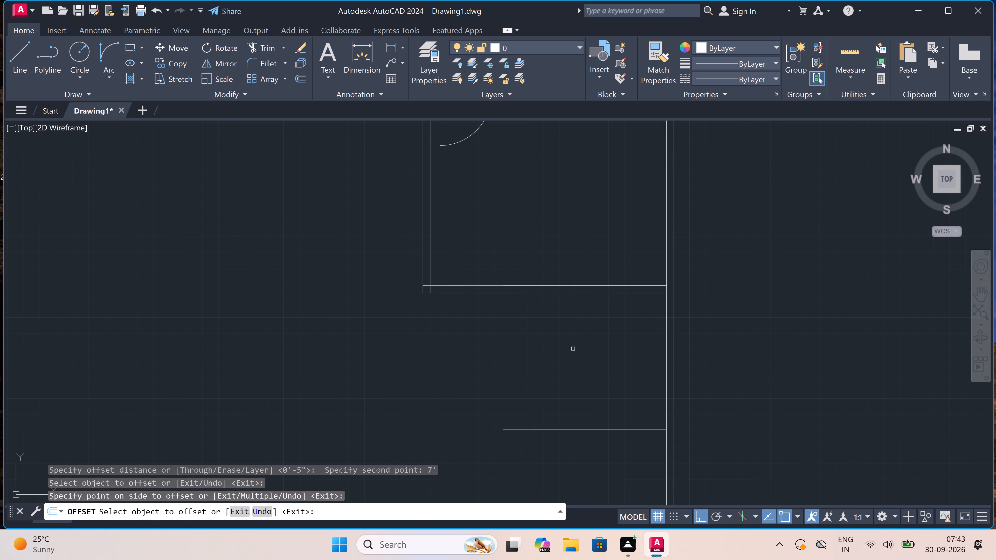
pyautogui.press('Escape')
# Offset the new line south of the third room 4.5" further south to form a wall.
pyautogui.press('space')
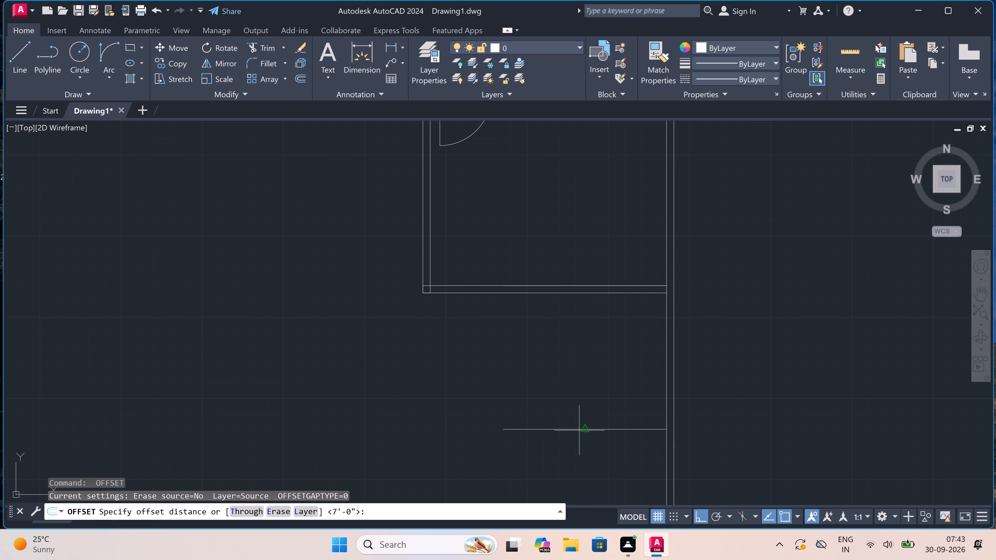
pyautogui.click(587, 423)
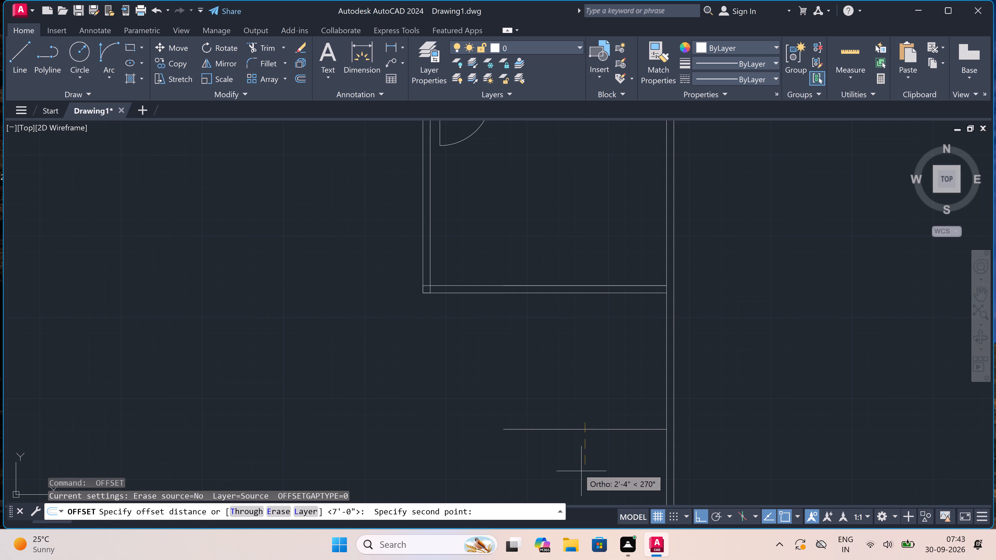
pyautogui.write('4.5"')
pyautogui.press('space')
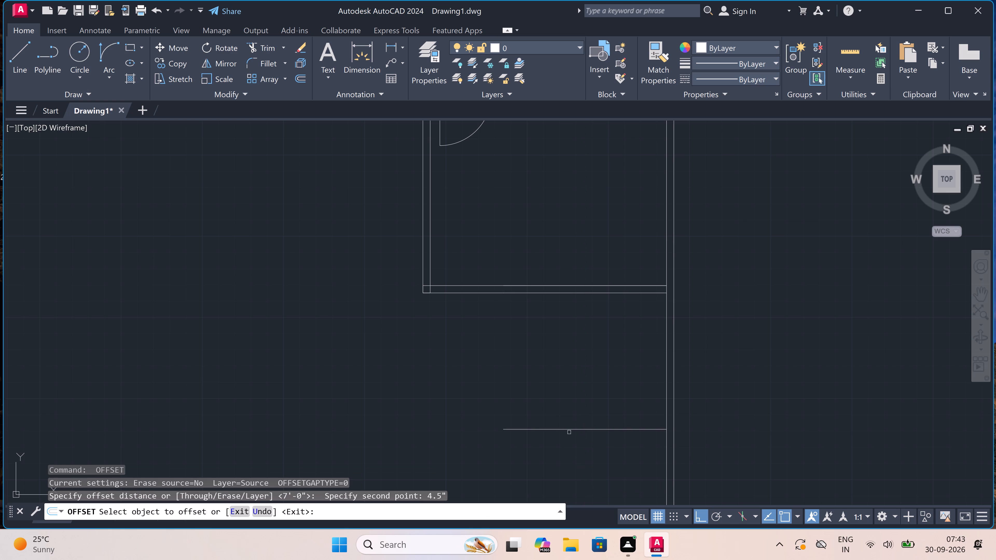
pyautogui.moveTo(569, 430); pyautogui.dragTo(571, 436)
pyautogui.click(572, 441)
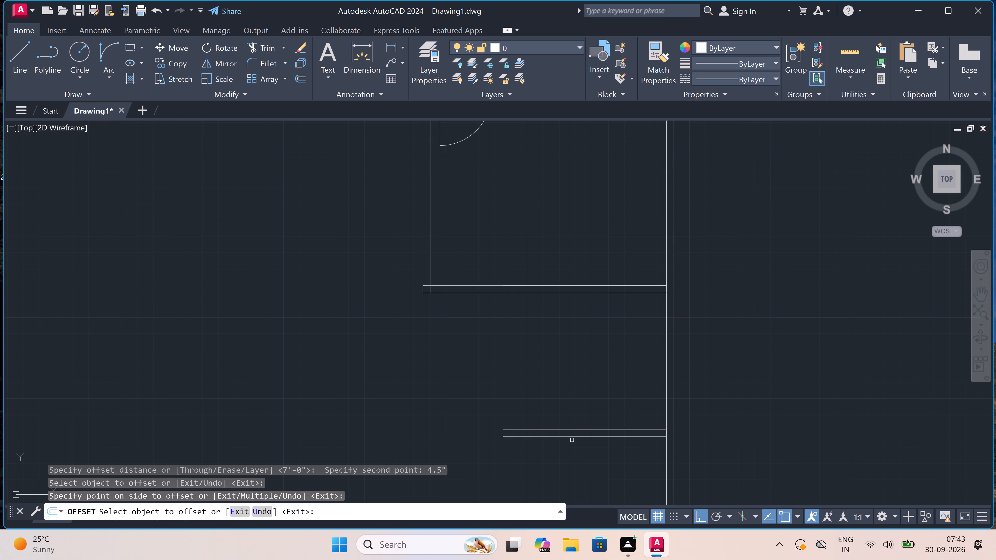
pyautogui.scroll(-2, 572, 435)
pyautogui.scroll(1, 549, 431)
pyautogui.press('Escape')
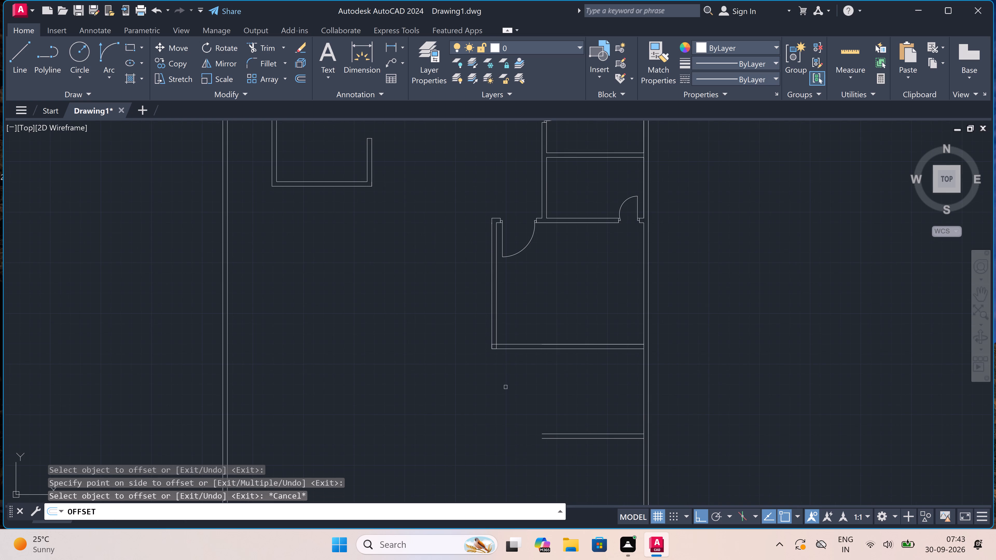
# Draw a vertical line south from the third room's southwest outer corner, reaching past the new south wall lines.
pyautogui.press('l')
pyautogui.press('space')
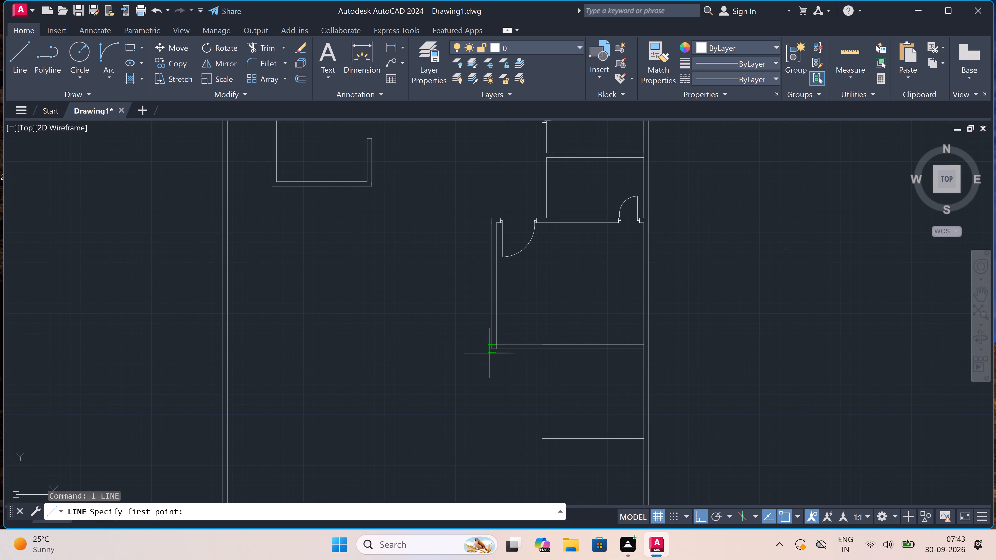
pyautogui.click(489, 349)
pyautogui.click(485, 447)
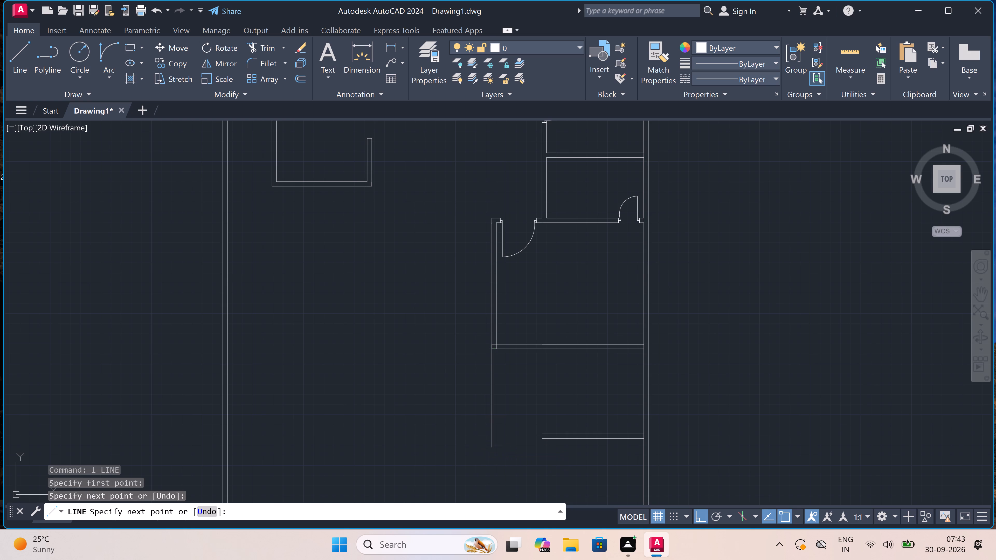
pyautogui.press('Escape')
# Extend both new south wall lines west to meet the new vertical line.
pyautogui.press('e')
pyautogui.press('x')
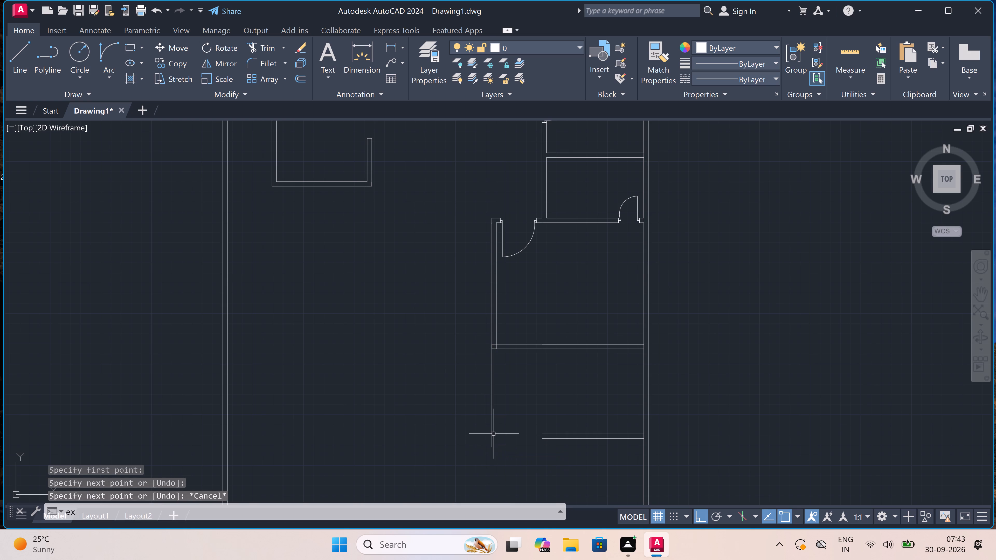
pyautogui.press('space')
pyautogui.click(555, 387)
pyautogui.click(560, 468)
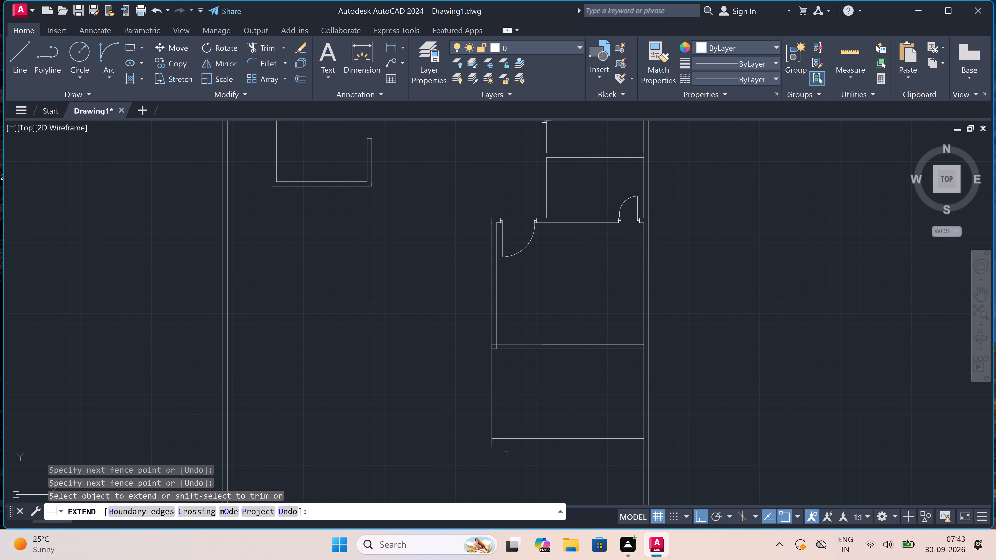
pyautogui.press('Escape')
# Draw the inner west wall line 4.5" east of the outer corner, running north to the third room's south wall.
pyautogui.scroll(2, 501, 451)
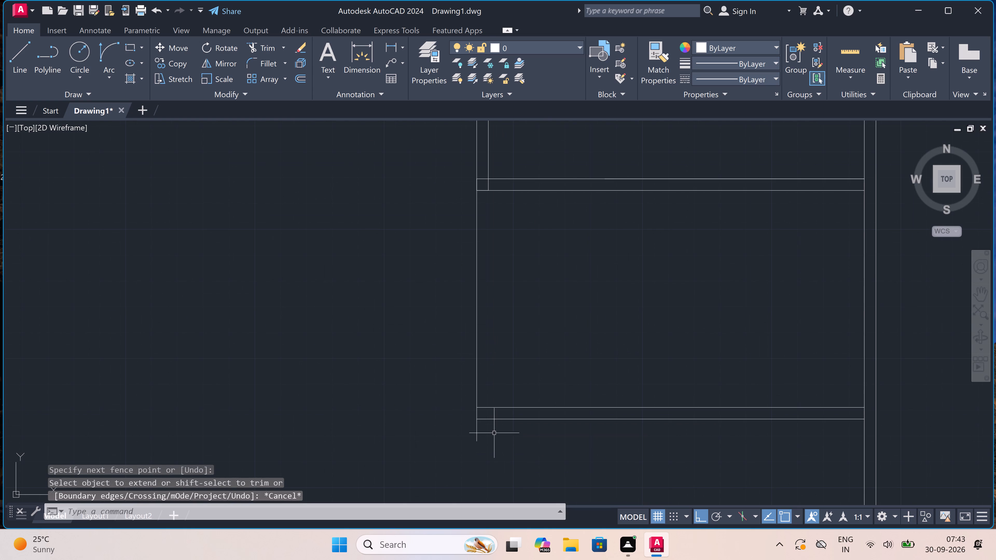
pyautogui.press('l')
pyautogui.press('space')
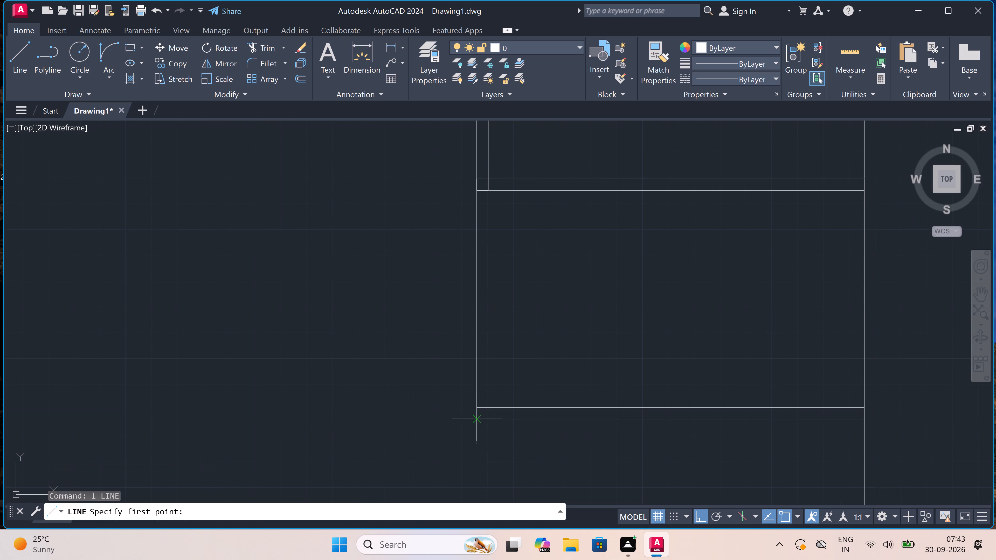
pyautogui.click(474, 421)
pyautogui.write('4.5"')
pyautogui.press('space')
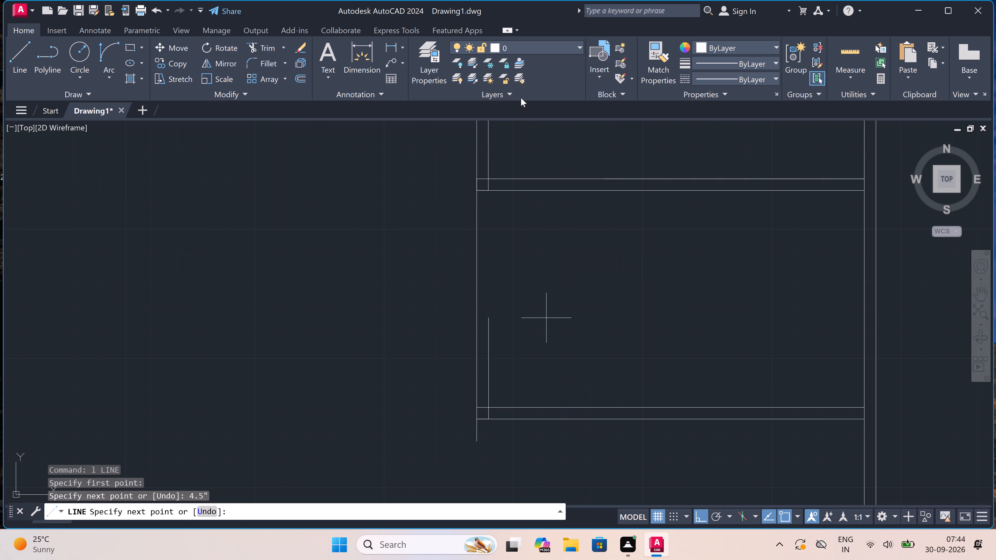
pyautogui.click(491, 190)
pyautogui.press('Escape')
# Trim the outer west wall line's overhang below the new space's south wall.
pyautogui.write('tr')
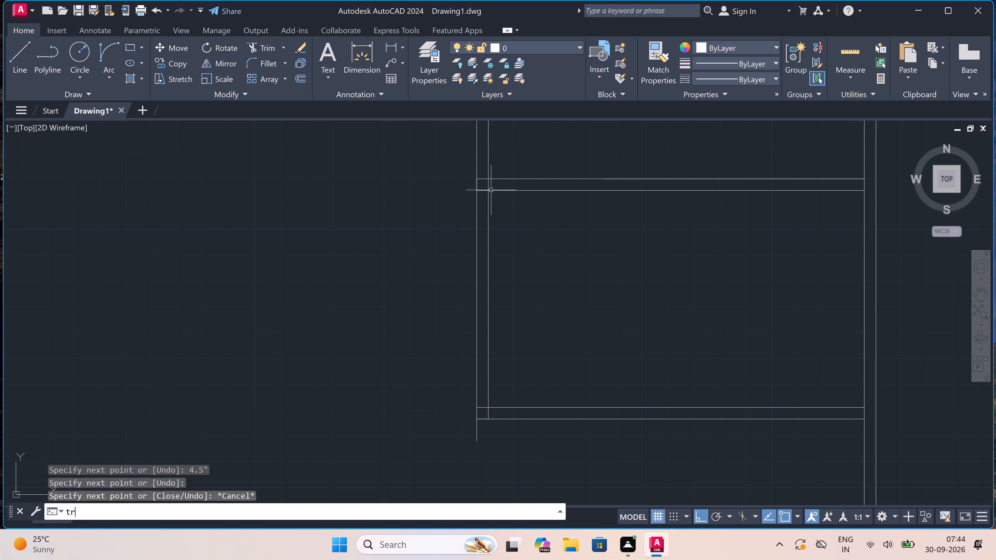
pyautogui.press('space')
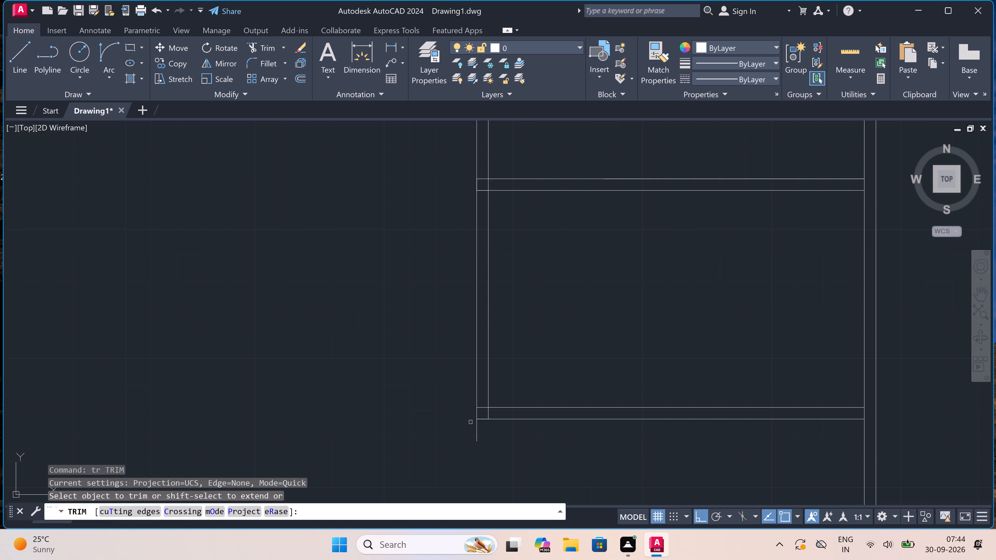
pyautogui.scroll(2, 474, 426)
pyautogui.moveTo(472, 424); pyautogui.dragTo(474, 424)
pyautogui.click(496, 425)
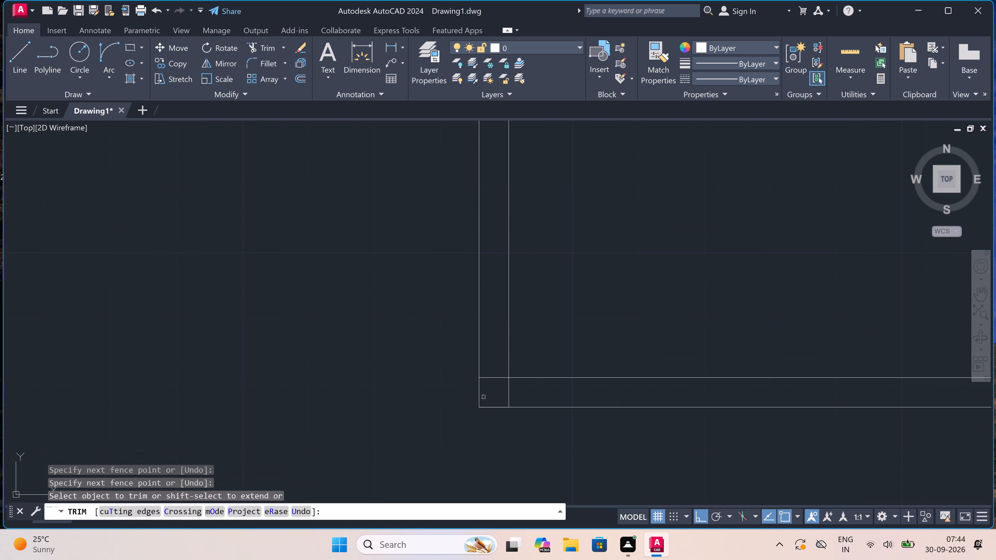
# Trim the overlapping wall lines where the west wall meets the third room's south wall.
pyautogui.scroll(-3, 486, 384)
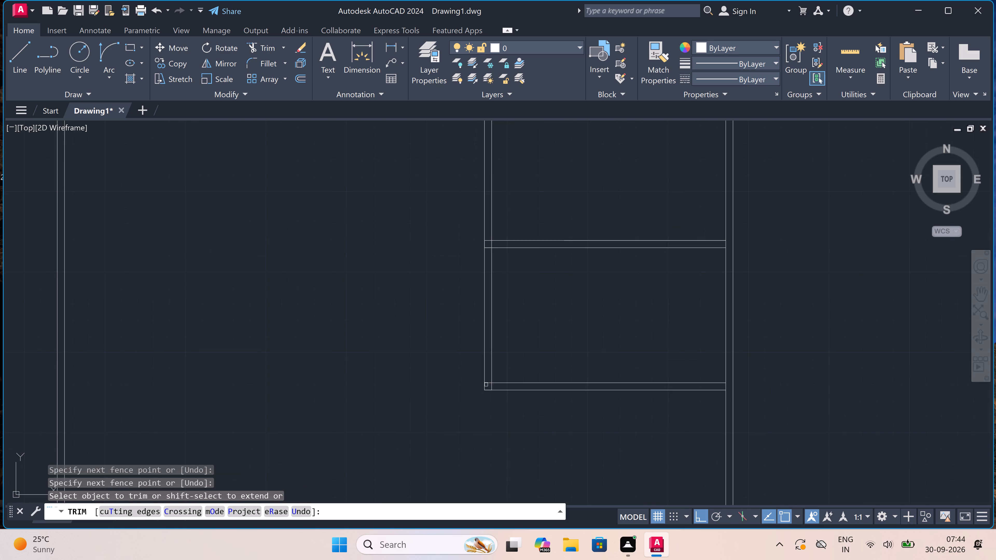
pyautogui.scroll(-1, 486, 384)
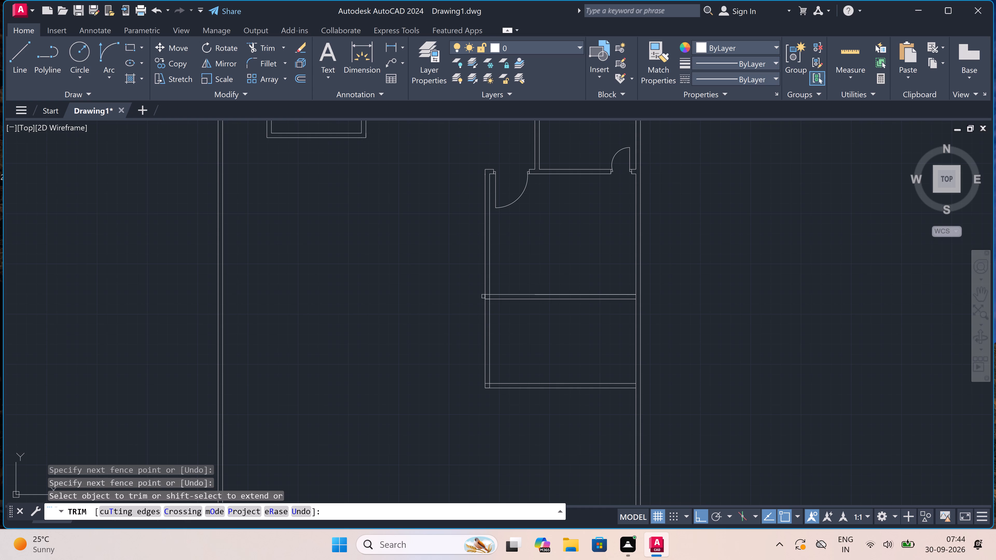
pyautogui.scroll(5, 483, 296)
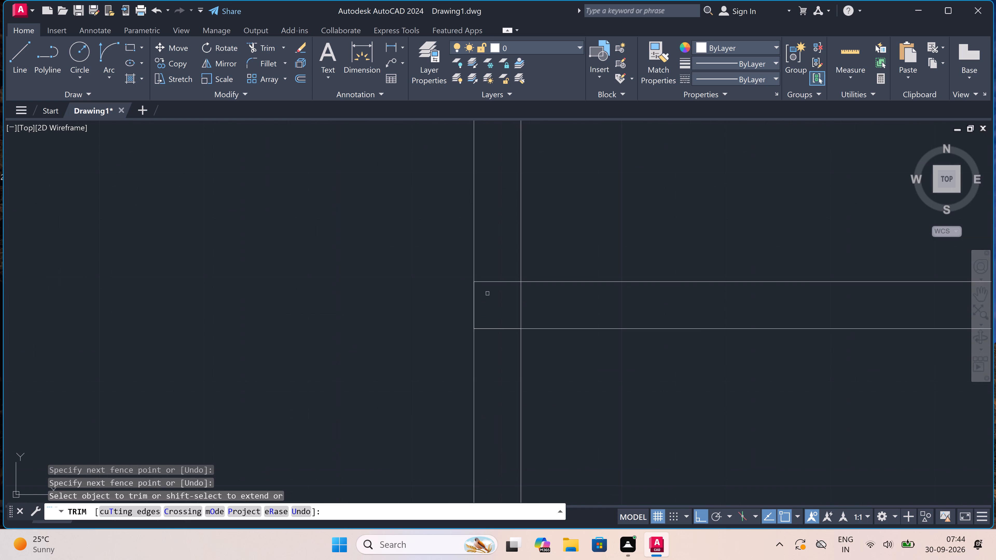
pyautogui.click(493, 276)
pyautogui.click(495, 323)
pyautogui.click(496, 316)
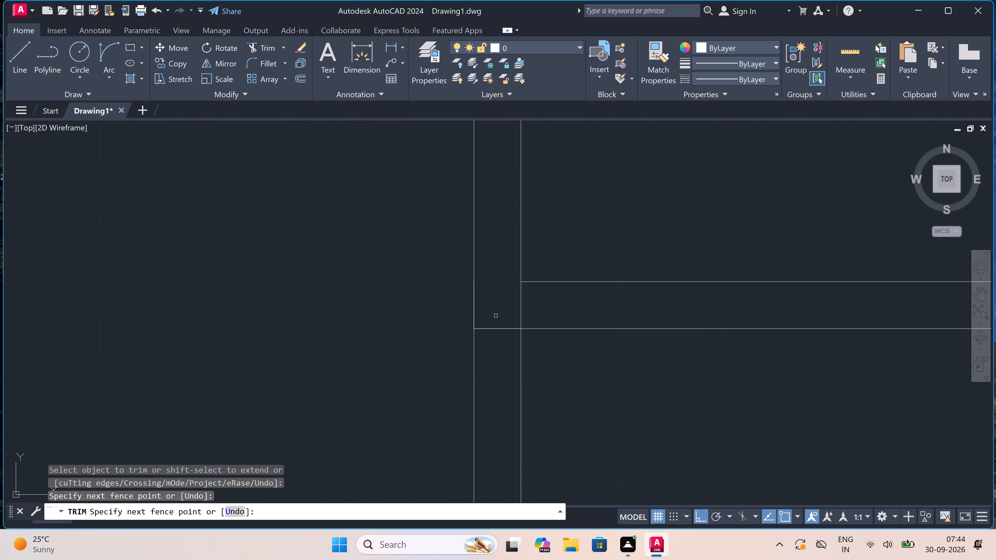
pyautogui.click(614, 298)
pyautogui.scroll(-5, 567, 307)
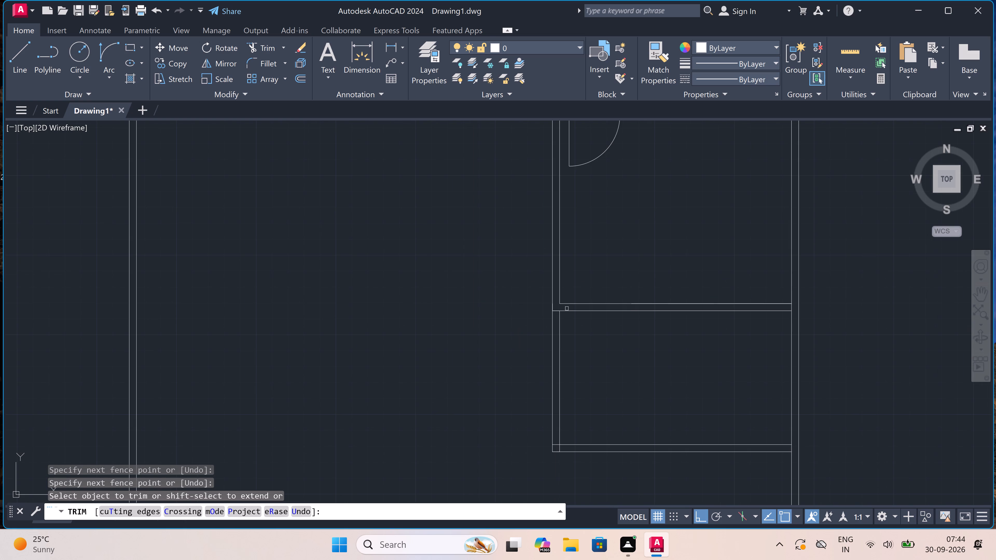
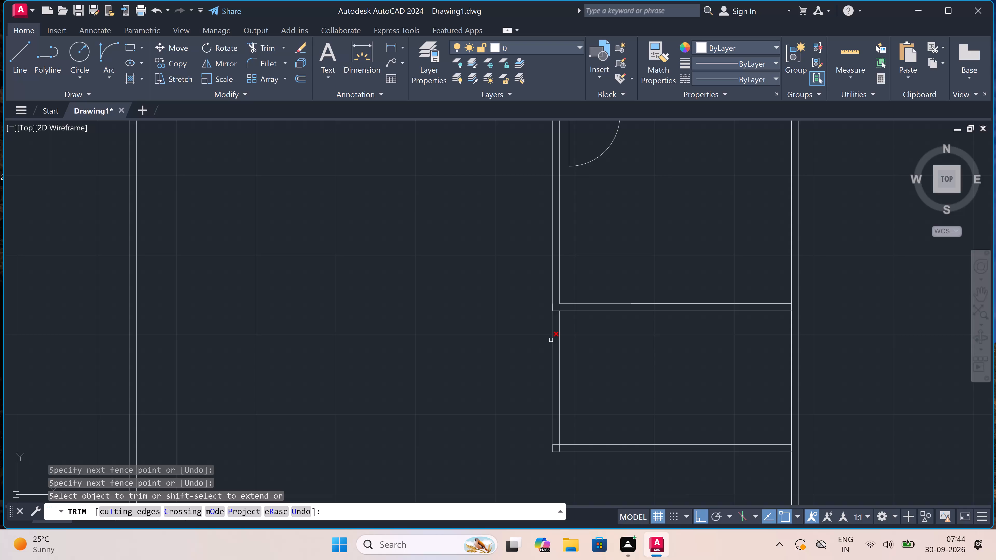
# Trim the outer west wall line beside the new space and the inner line's end inside the south wall.
pyautogui.click(551, 340)
pyautogui.scroll(2, 559, 465)
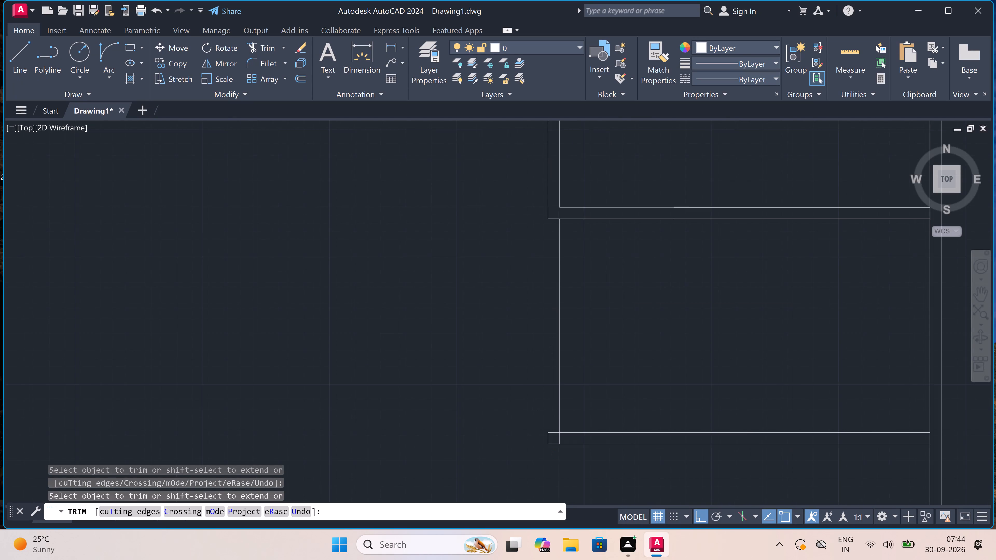
pyautogui.click(558, 424)
pyautogui.scroll(-1, 515, 410)
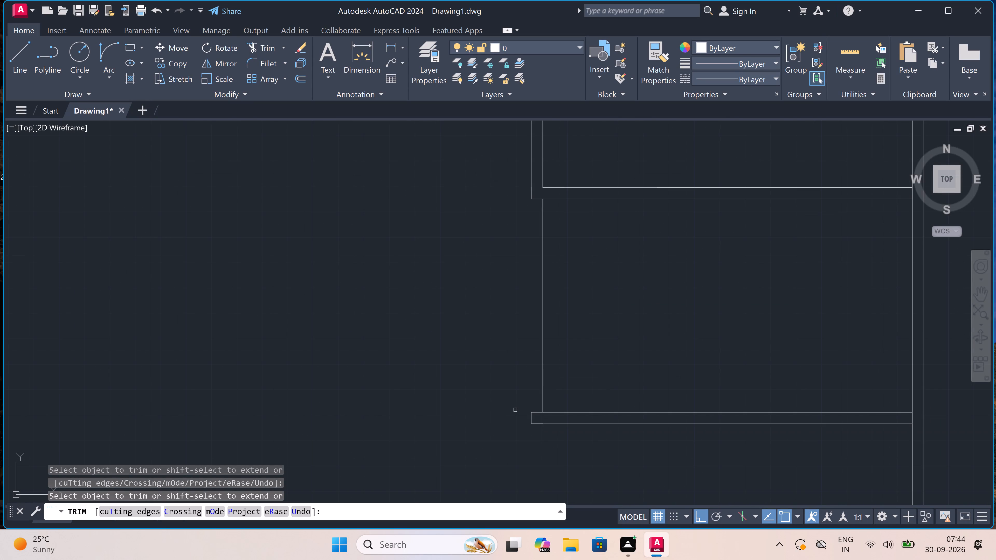
pyautogui.press('Escape')
# Erase the remaining inner west wall line to leave the space's west side open.
pyautogui.scroll(-2, 572, 323)
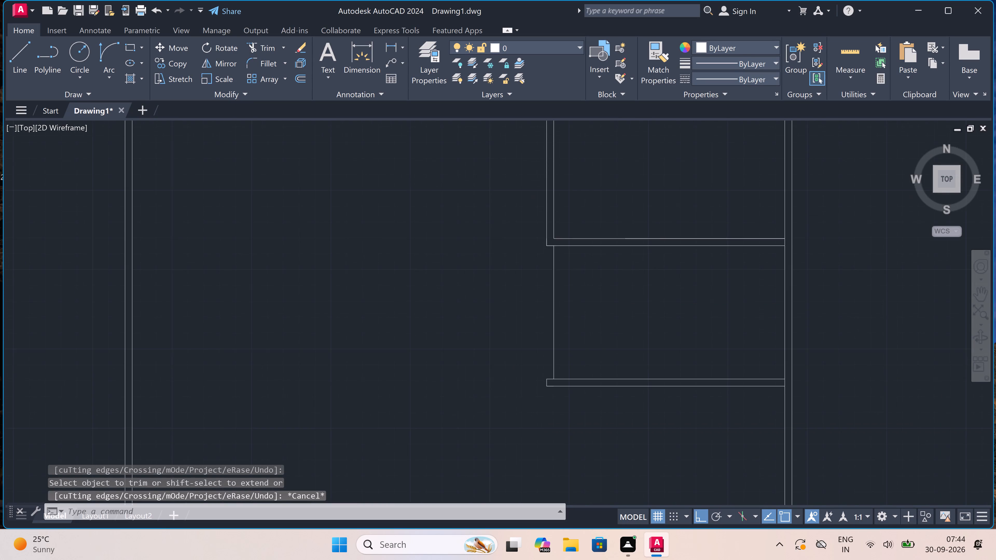
pyautogui.scroll(1, 541, 336)
pyautogui.scroll(-2, 541, 336)
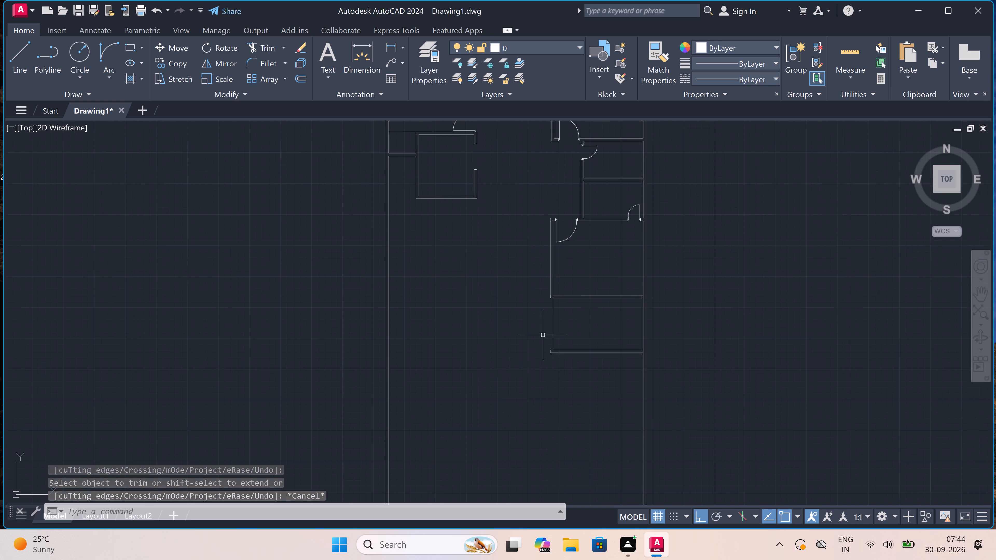
pyautogui.scroll(2, 608, 325)
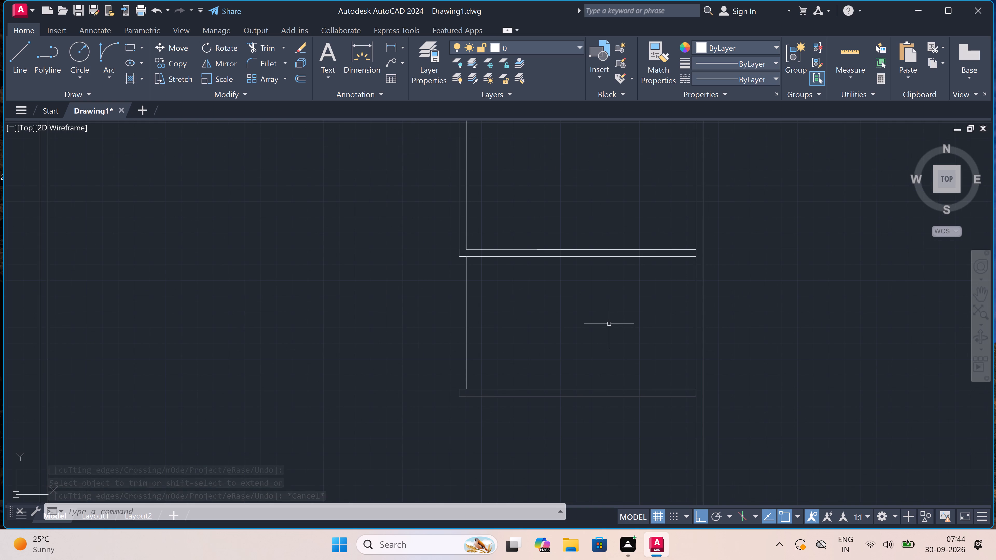
pyautogui.click(607, 323)
pyautogui.click(310, 329)
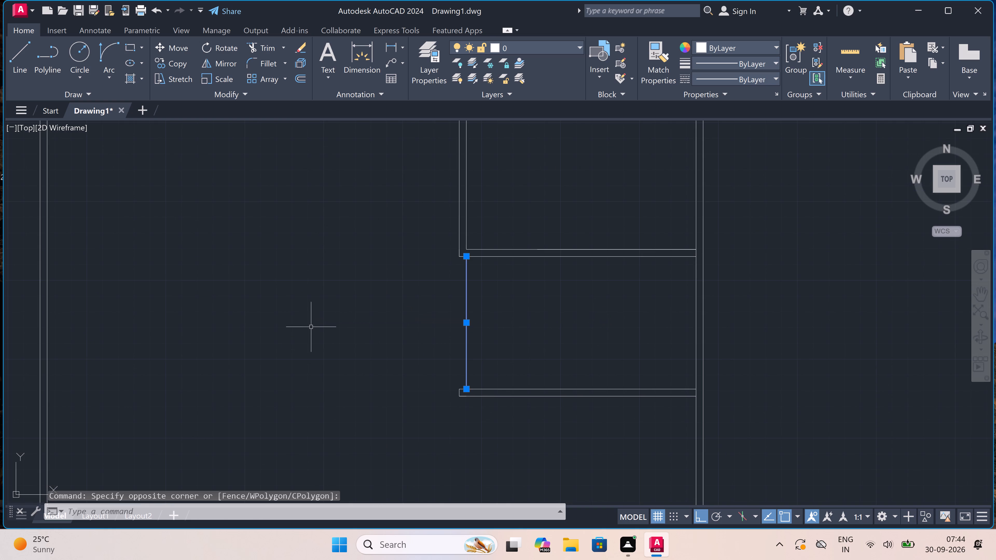
pyautogui.press('Delete')
# Draw a north-south line across the space near its west end, with a line about 7' long running east from its midpoint.
pyautogui.press('l')
pyautogui.press('space')
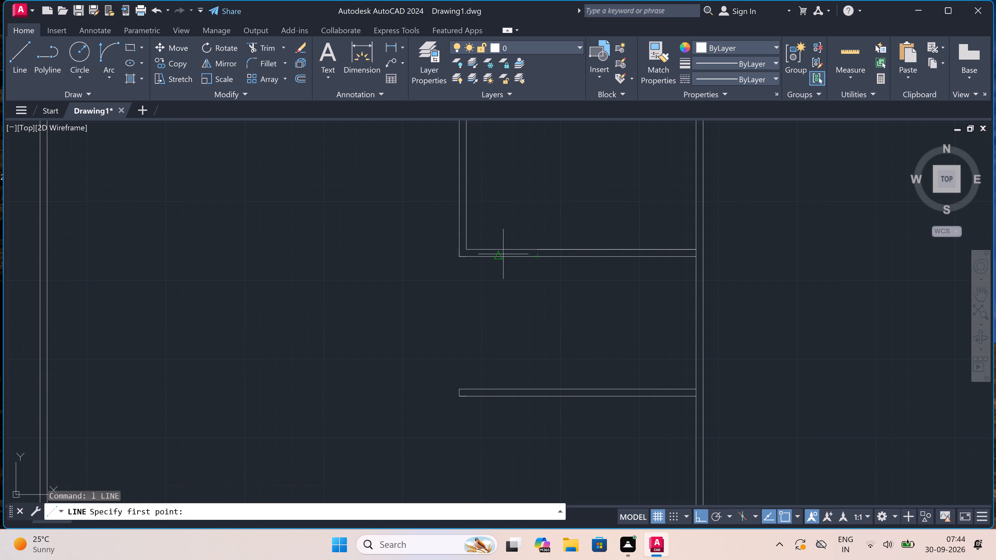
pyautogui.click(498, 258)
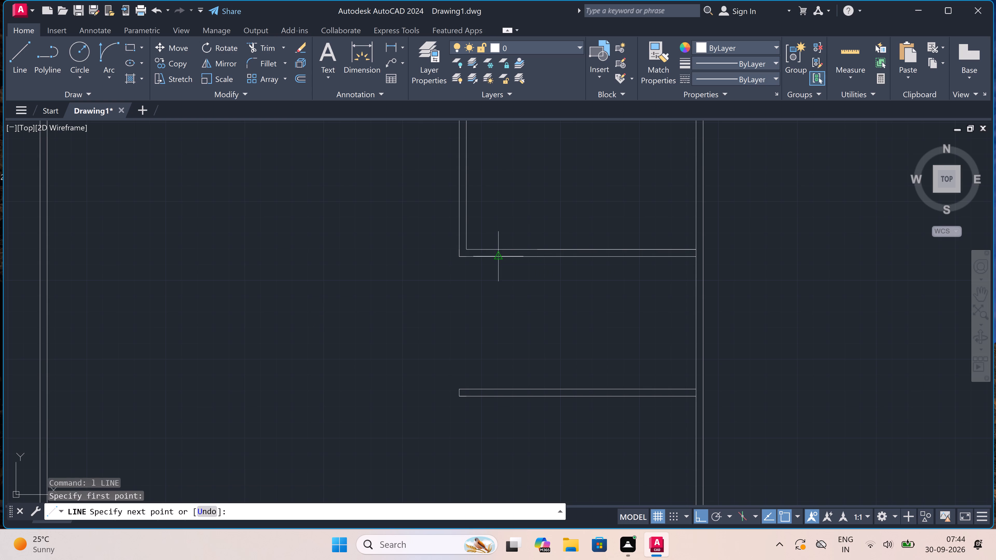
pyautogui.click(499, 392)
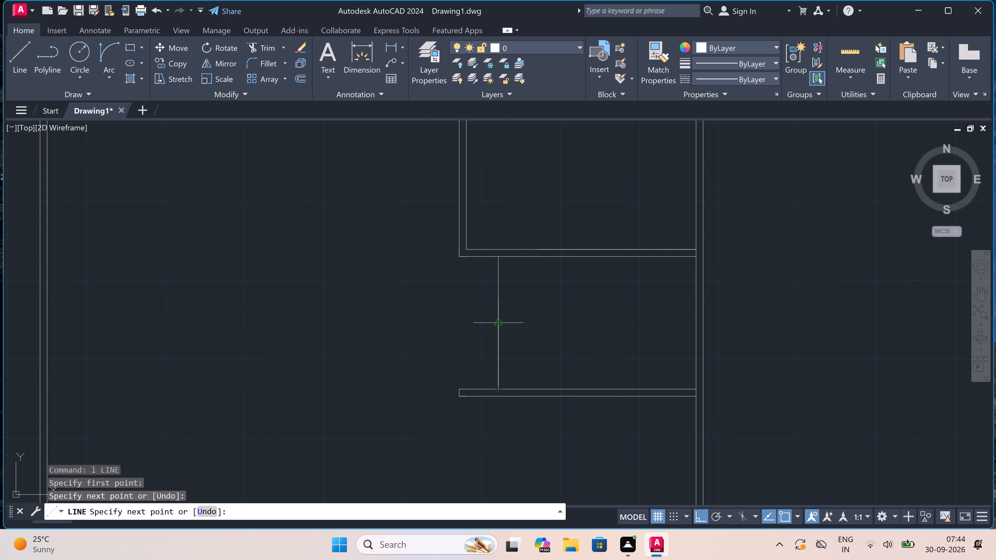
pyautogui.click(496, 325)
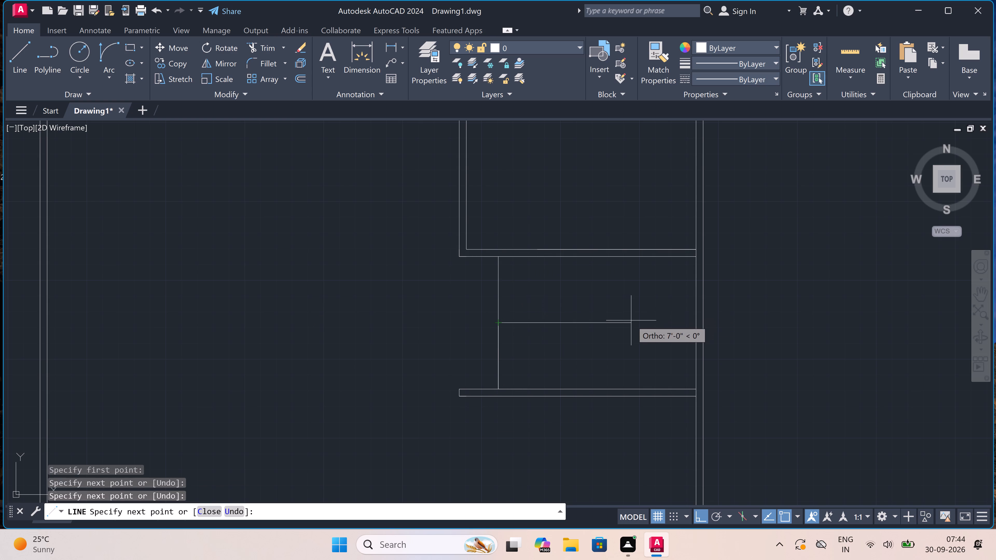
pyautogui.click(631, 320)
pyautogui.press('Escape')
# Offset the north-south line east ten times at 9" spacing to form the stair treads.
pyautogui.press('o')
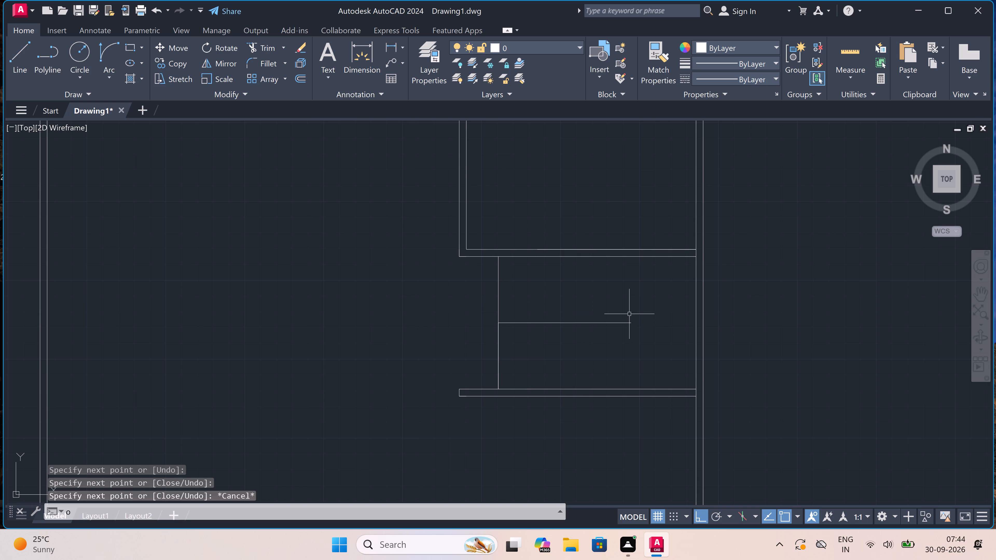
pyautogui.press('space')
pyautogui.click(498, 286)
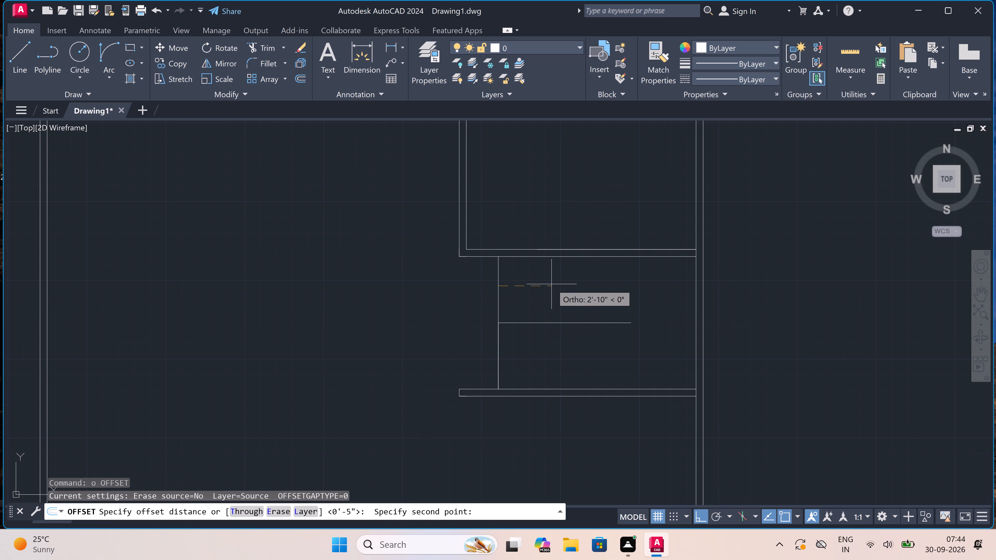
pyautogui.write('9"')
pyautogui.press('space')
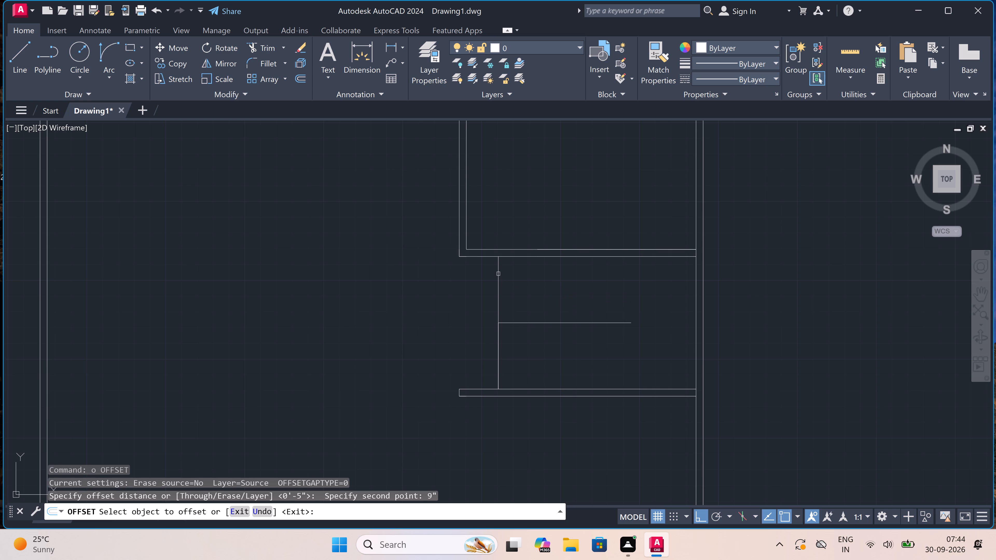
pyautogui.moveTo(498, 274); pyautogui.dragTo(505, 274)
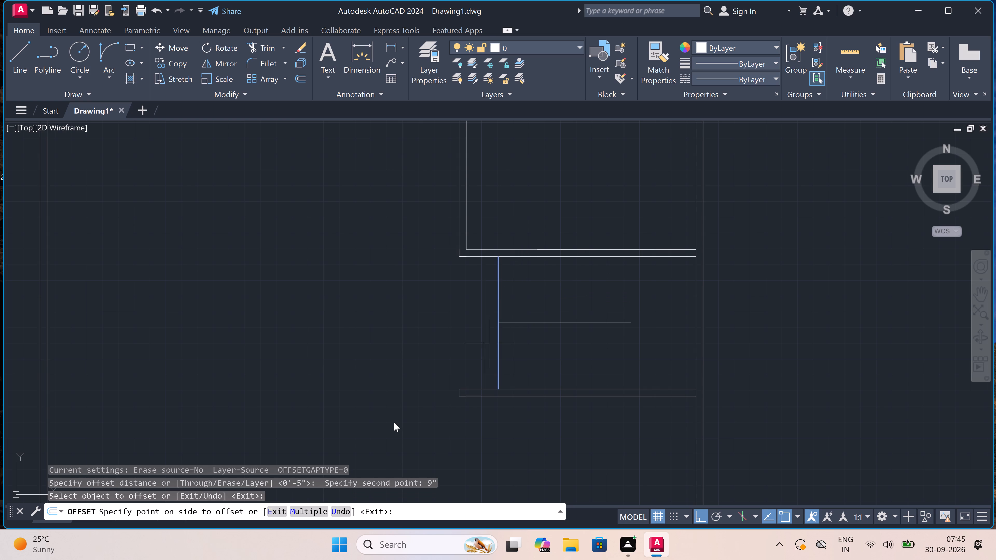
pyautogui.click(305, 506)
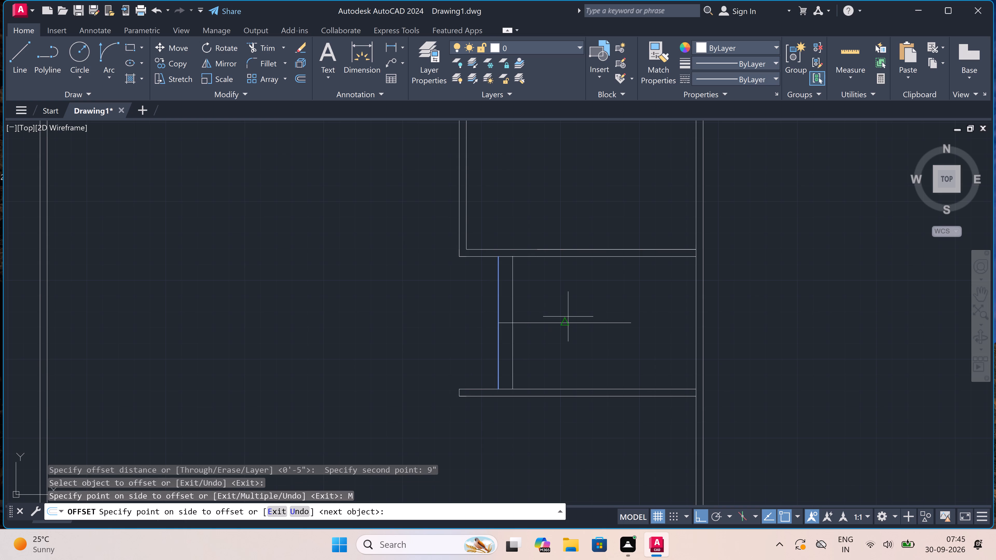
pyautogui.doubleClick(611, 292)
pyautogui.click(619, 290)
pyautogui.click(624, 289)
pyautogui.tripleClick(626, 289)
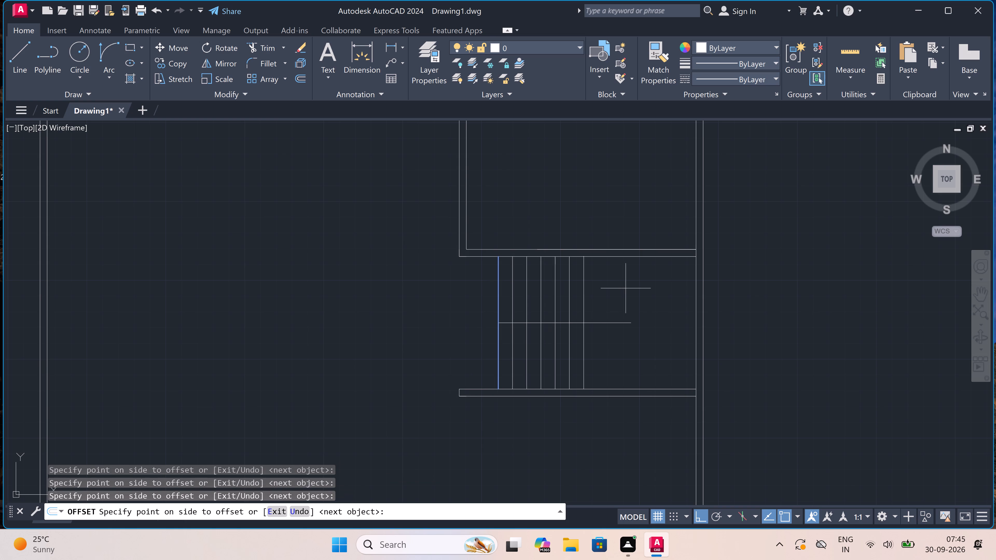
pyautogui.click(628, 287)
pyautogui.doubleClick(631, 285)
pyautogui.click(651, 290)
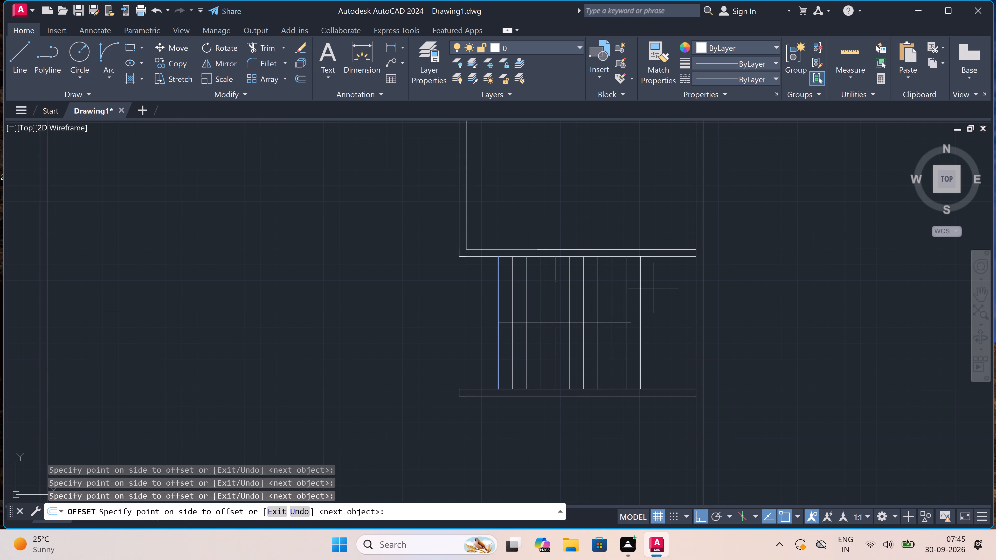
pyautogui.click(654, 288)
pyautogui.press('Escape')
# Extend the stair's middle line east to the last tread line.
pyautogui.write('ex')
pyautogui.press('space')
pyautogui.scroll(3, 627, 317)
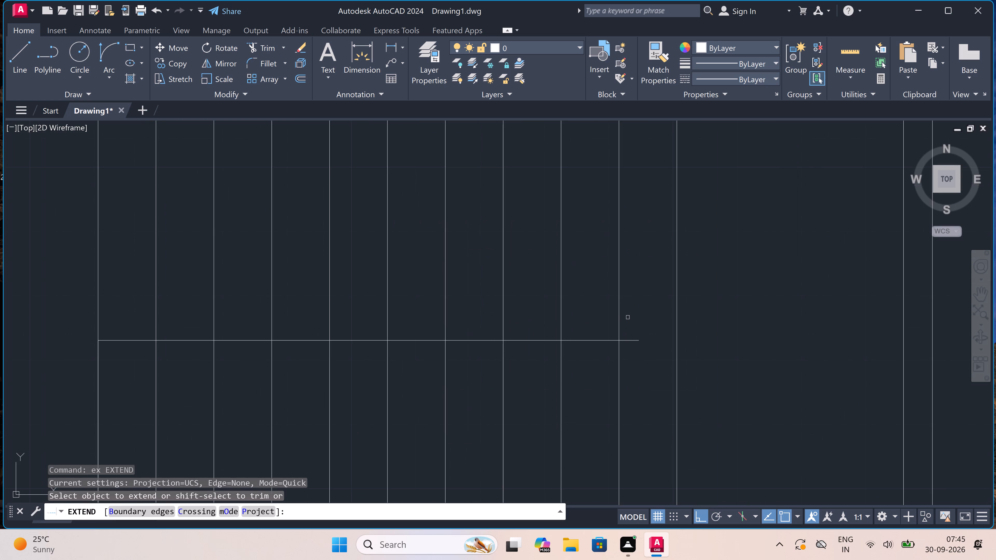
pyautogui.click(632, 327)
pyautogui.click(632, 394)
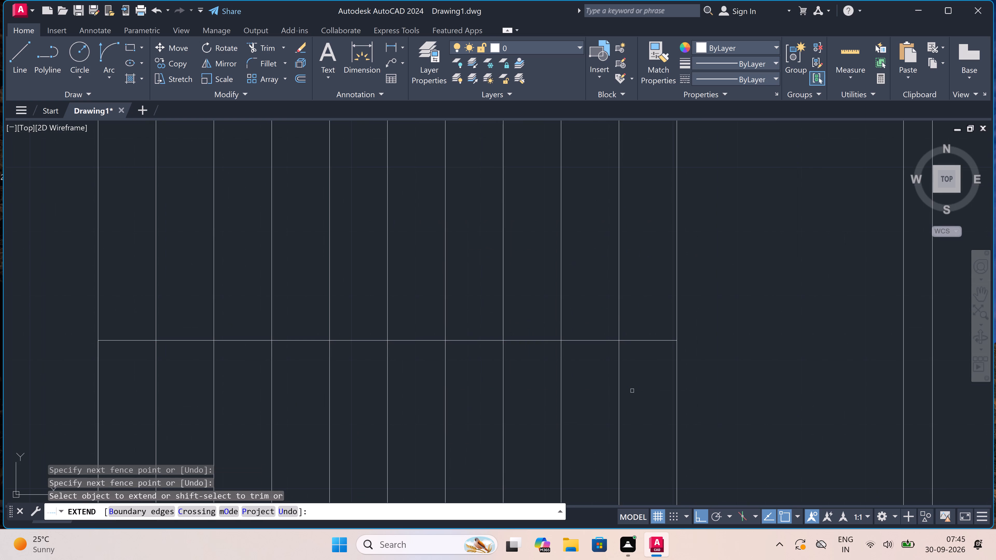
pyautogui.press('Escape')
pyautogui.scroll(-3, 478, 328)
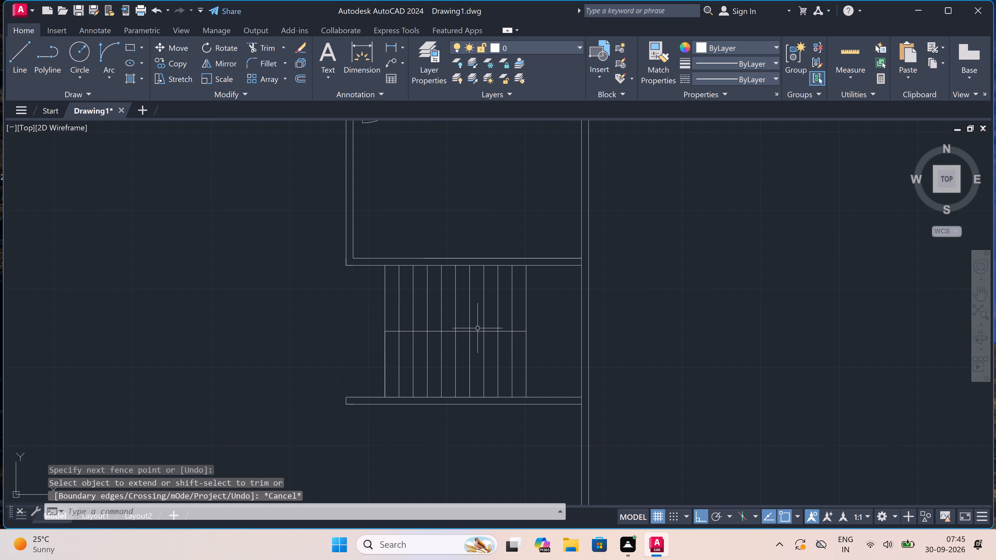
# Offset the lower line of the stair's south wall 11'9" south.
pyautogui.scroll(-2, 478, 328)
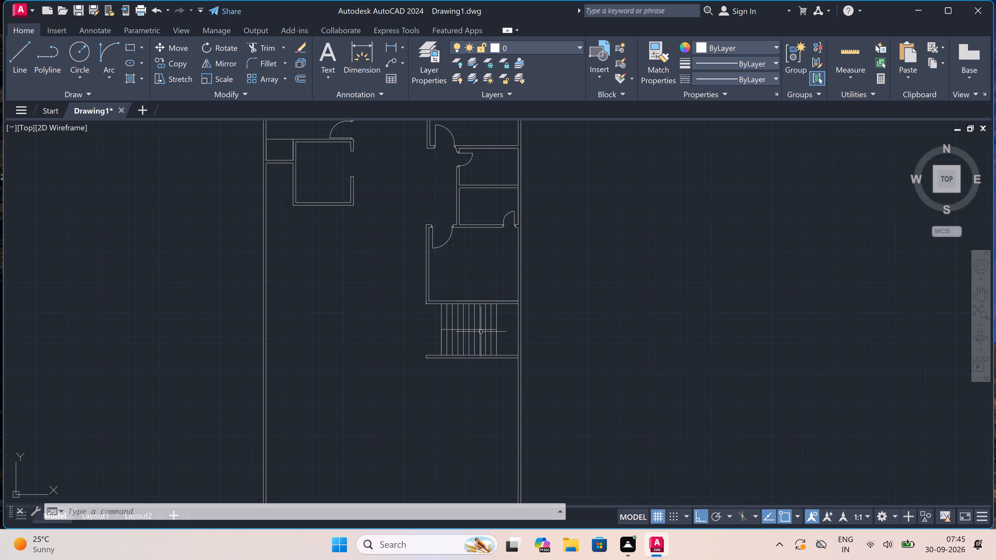
pyautogui.scroll(-1, 548, 298)
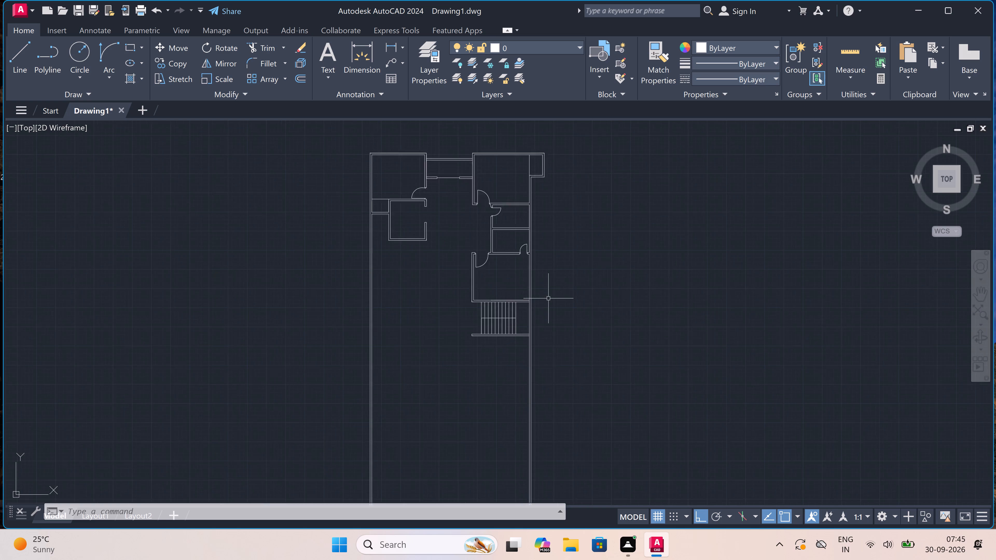
pyautogui.scroll(-1, 548, 298)
pyautogui.scroll(1, 488, 351)
pyautogui.scroll(1, 538, 320)
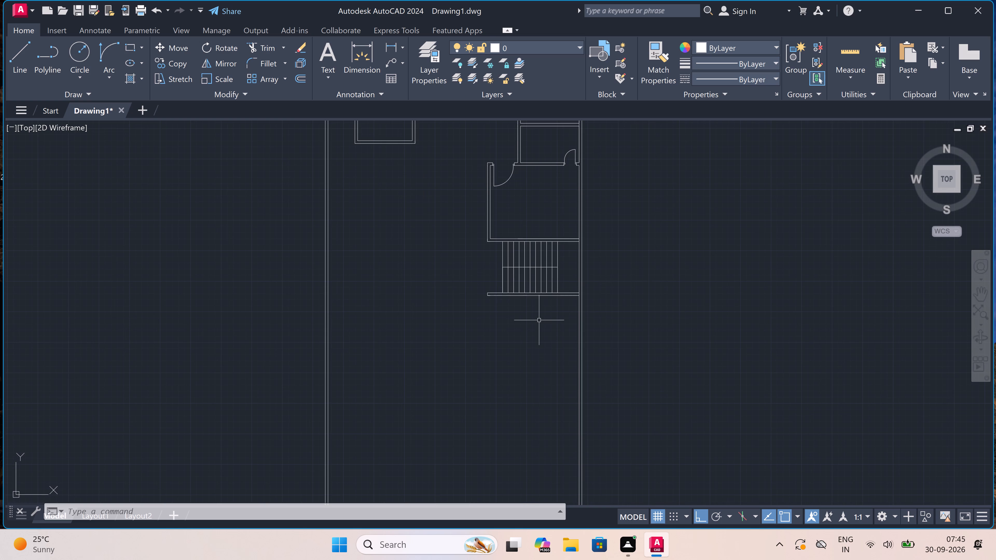
pyautogui.write('o')
pyautogui.press('space')
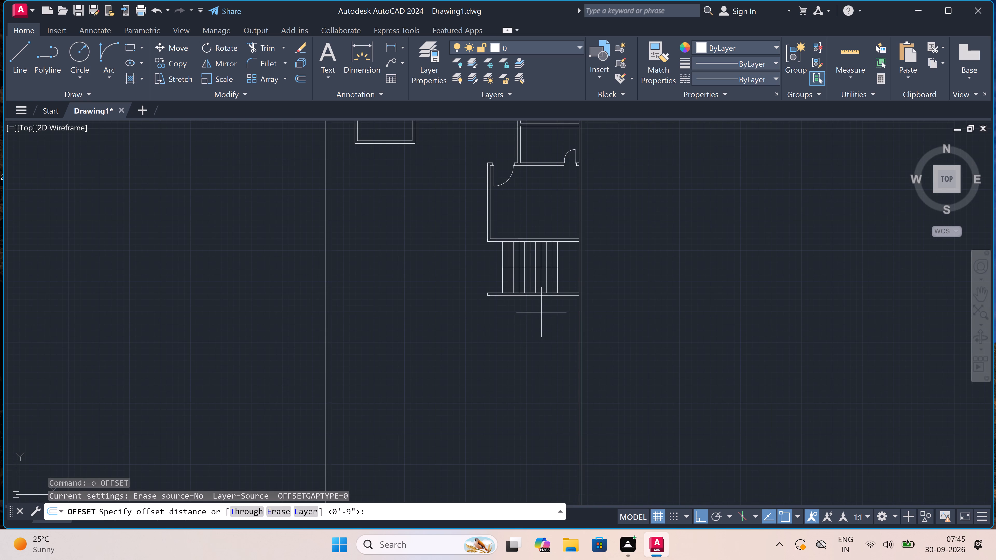
pyautogui.click(536, 298)
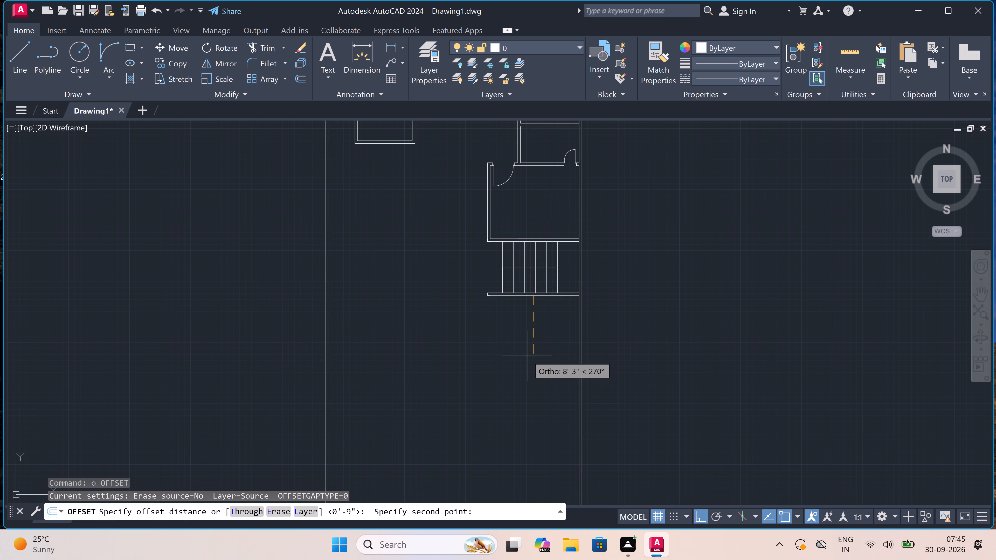
pyautogui.write("11'9")
pyautogui.write('"')
pyautogui.press('space')
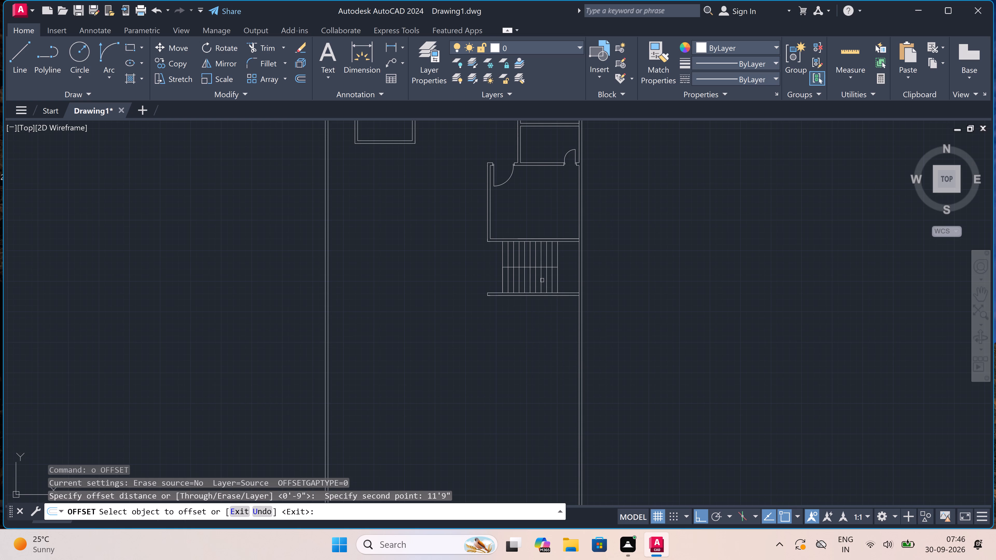
pyautogui.scroll(3, 538, 299)
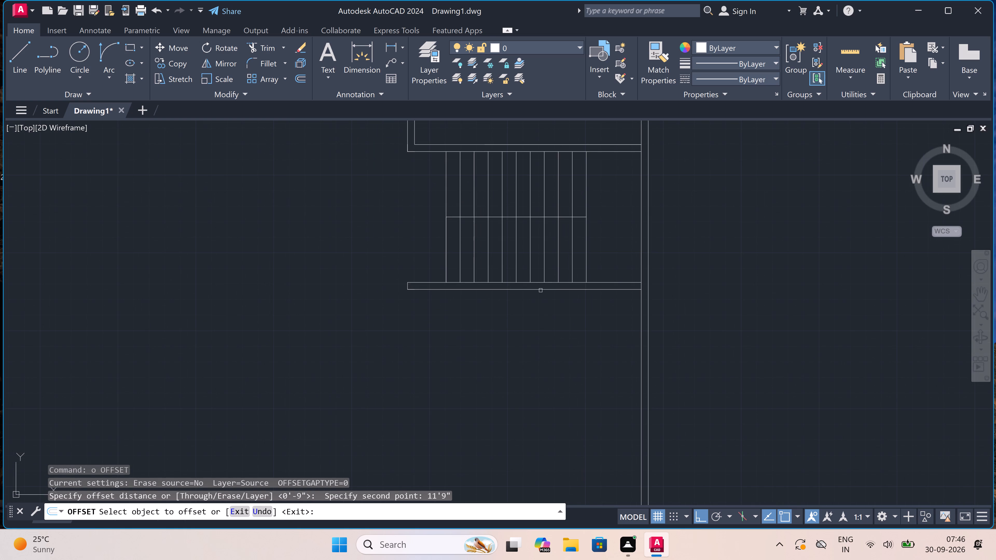
pyautogui.click(541, 290)
pyautogui.click(542, 359)
pyautogui.scroll(-4, 543, 359)
pyautogui.scroll(3, 548, 381)
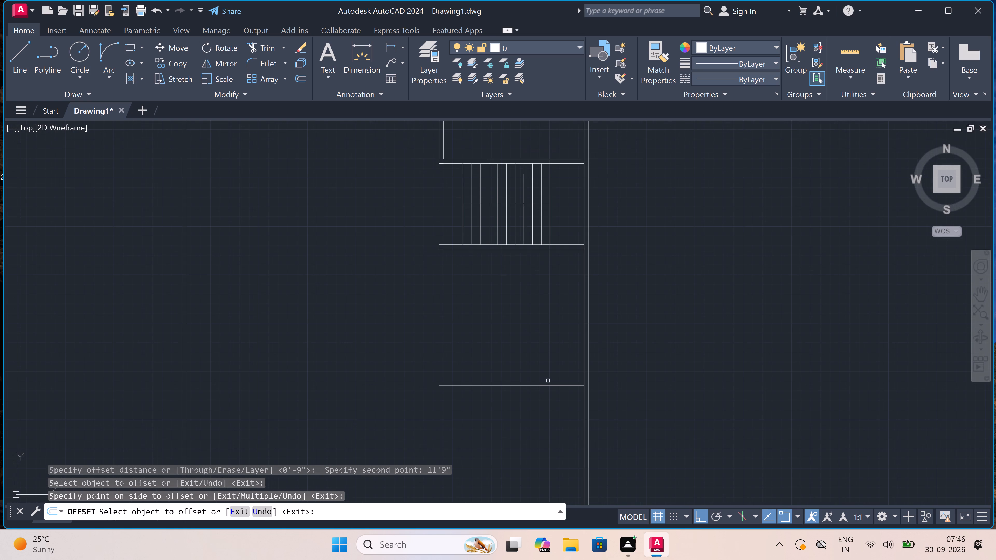
pyautogui.press('Escape')
# Offset the new line 4.5" south to give the new south wall its thickness.
pyautogui.press('space')
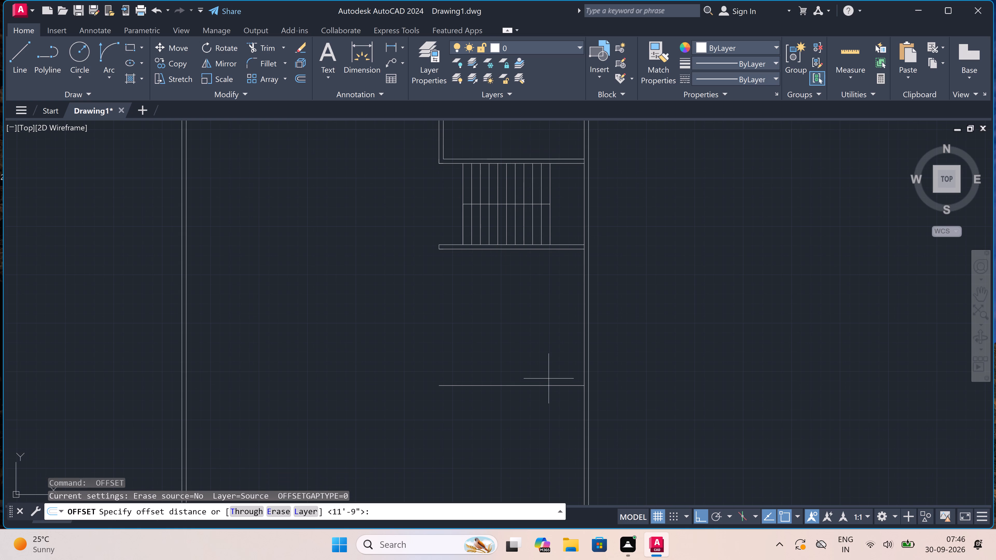
pyautogui.scroll(-1, 550, 380)
pyautogui.scroll(1, 557, 414)
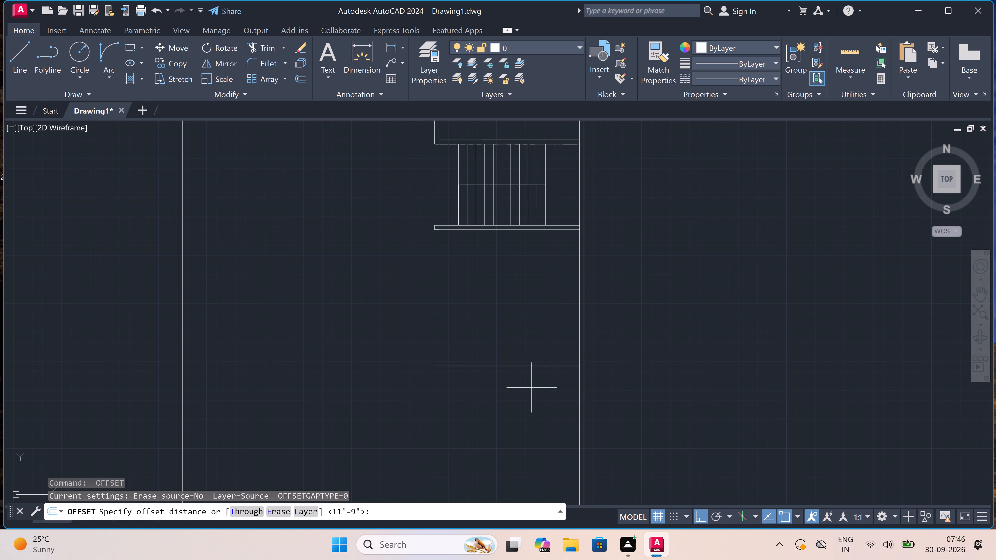
pyautogui.click(527, 367)
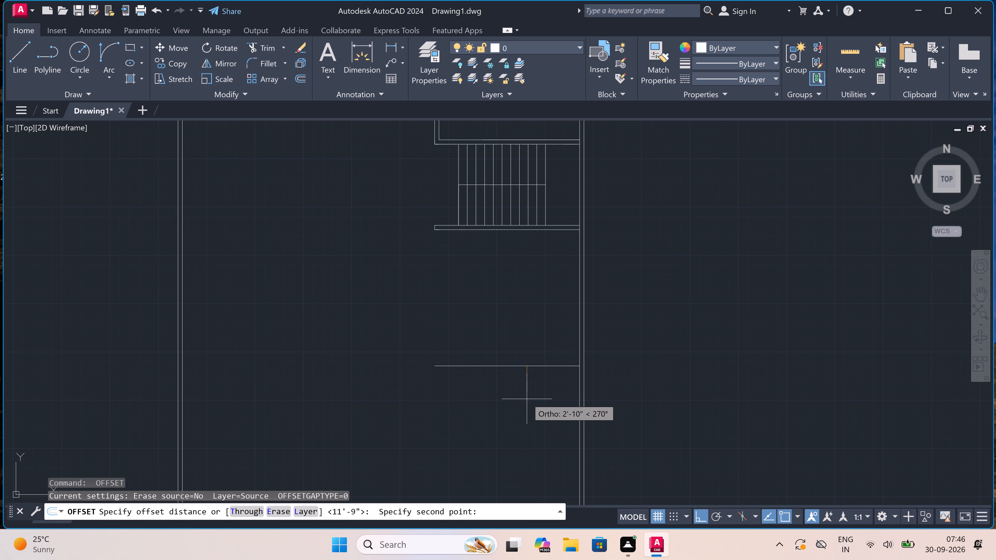
pyautogui.write('4.5"')
pyautogui.press('space')
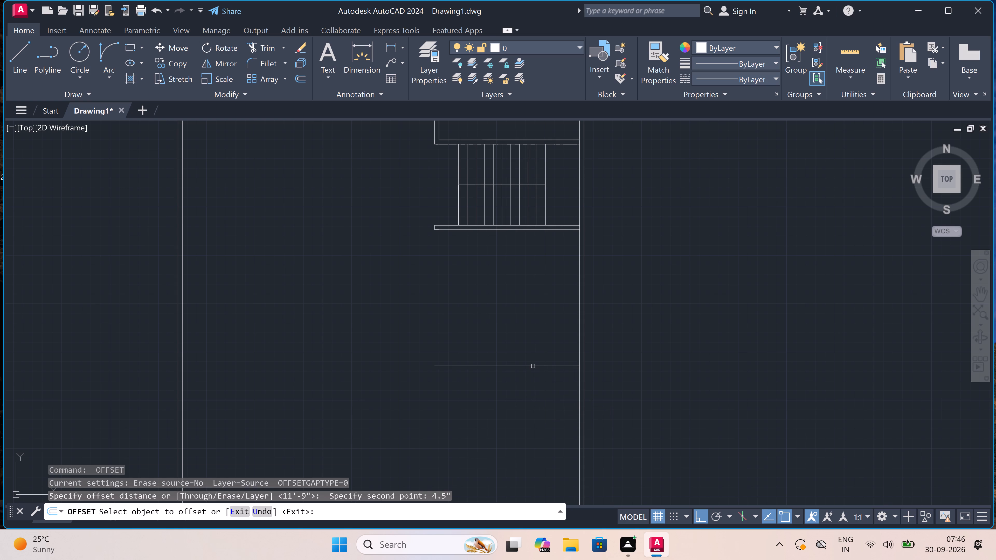
pyautogui.moveTo(533, 366); pyautogui.dragTo(533, 370)
pyautogui.click(524, 423)
pyautogui.press('Escape')
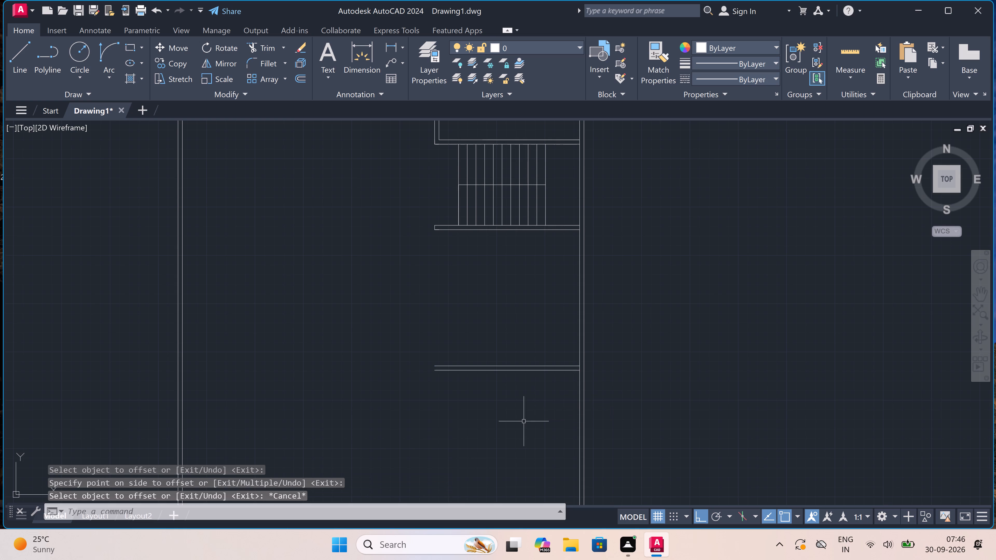
# Offset the lower line of the new south wall 9' south.
pyautogui.press('space')
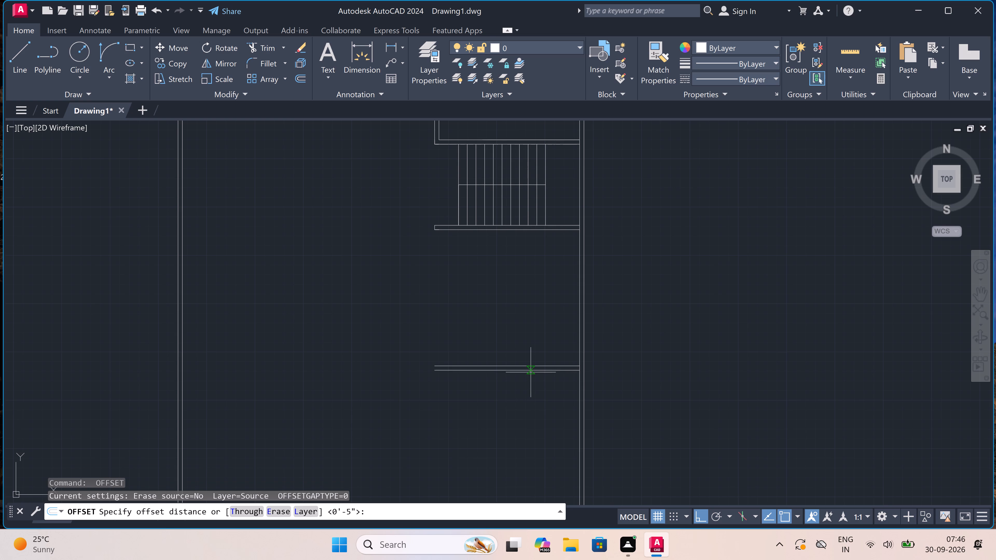
pyautogui.scroll(2, 531, 372)
pyautogui.click(531, 369)
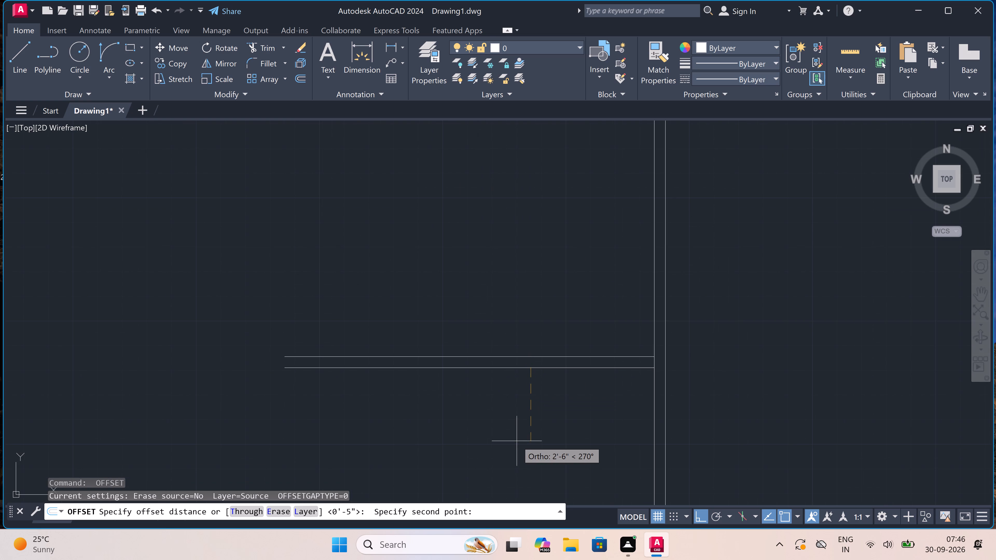
pyautogui.write("9'")
pyautogui.press('space')
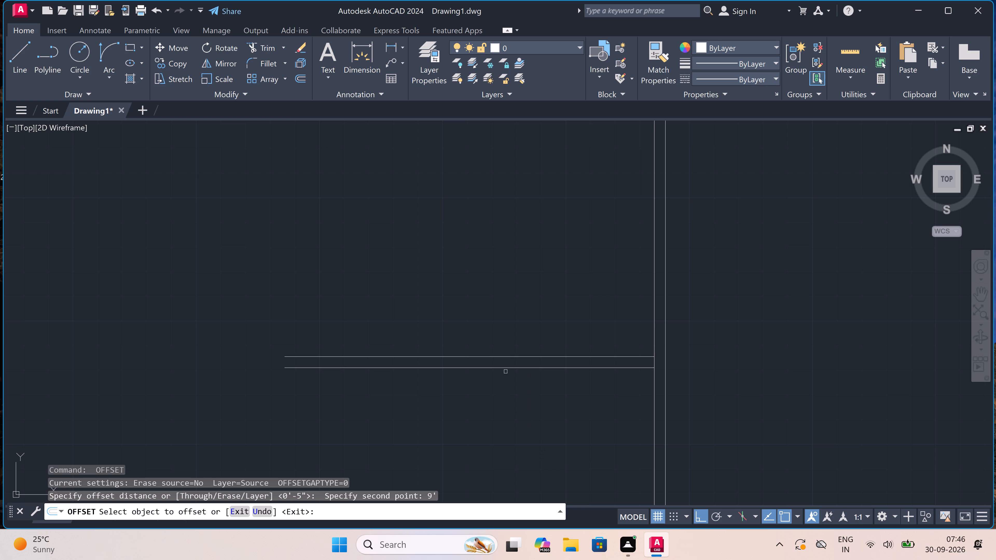
pyautogui.moveTo(506, 368); pyautogui.dragTo(505, 372)
pyautogui.click(492, 444)
pyautogui.scroll(-5, 504, 390)
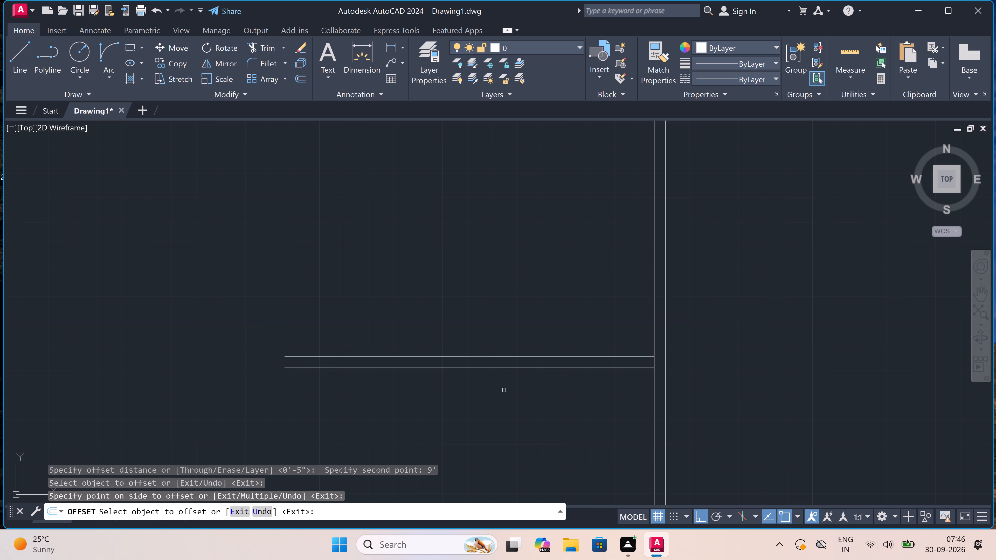
pyautogui.scroll(-2, 504, 390)
pyautogui.scroll(4, 506, 405)
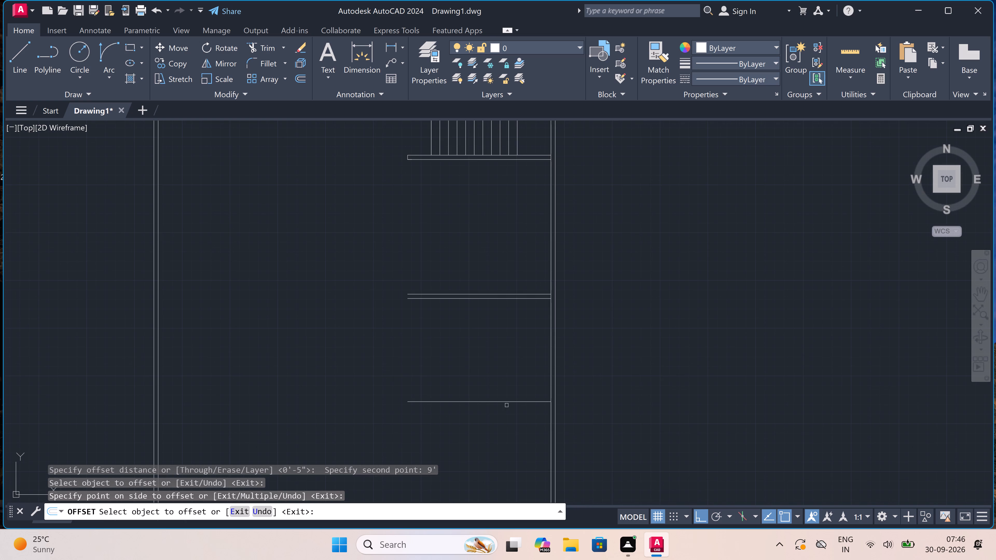
pyautogui.press('Escape')
# Offset the new line 4.5" south to give the second east-west wall its thickness.
pyautogui.press('space')
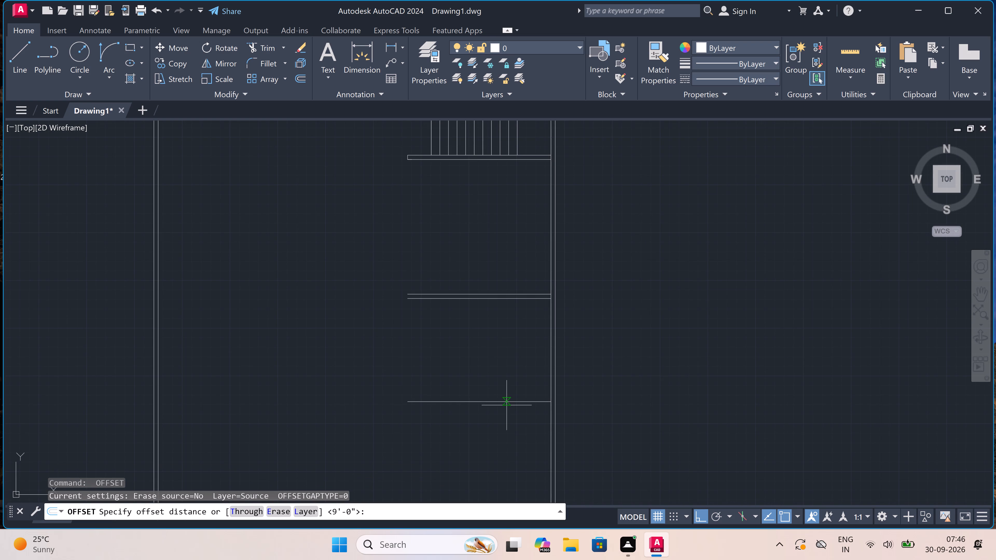
pyautogui.click(507, 402)
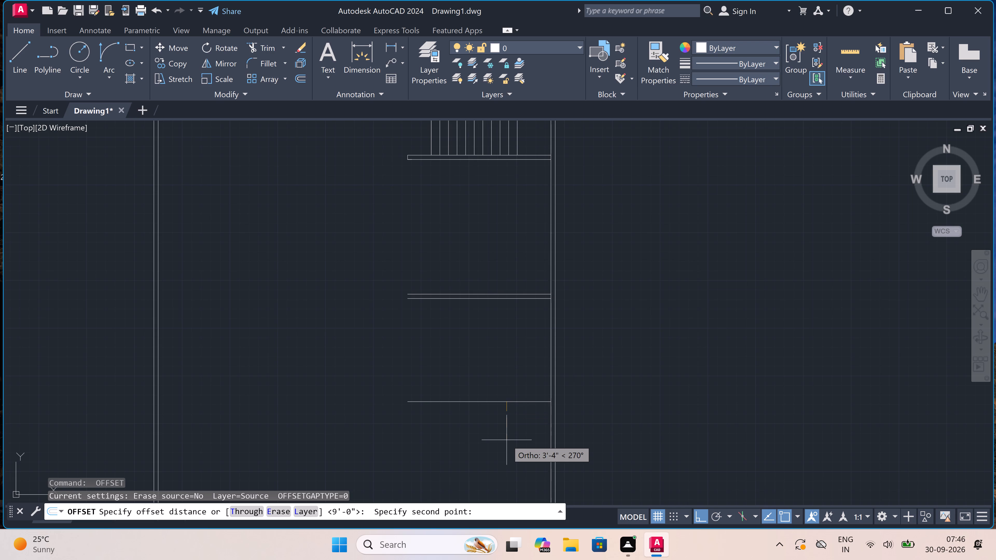
pyautogui.write('4.5')
pyautogui.write('"')
pyautogui.press('space')
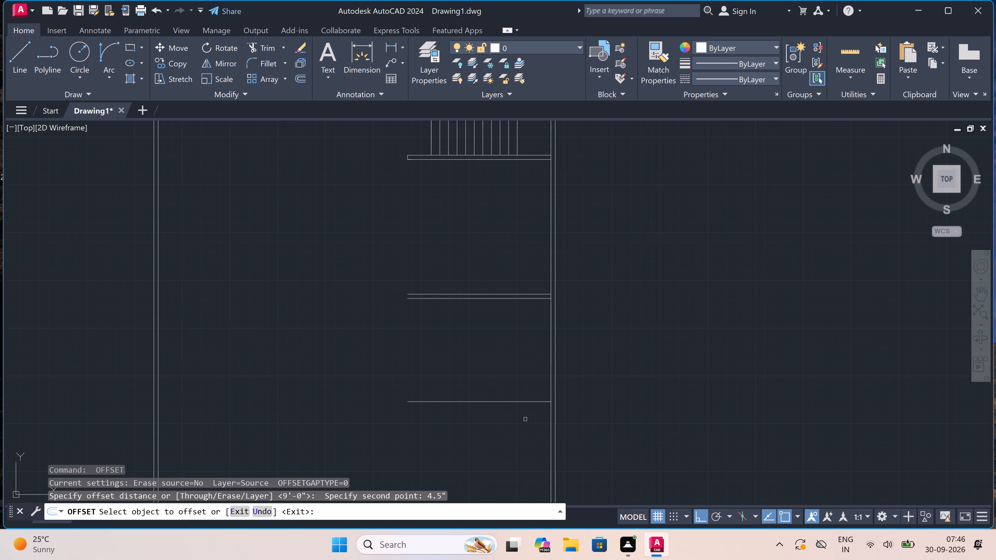
pyautogui.click(525, 402)
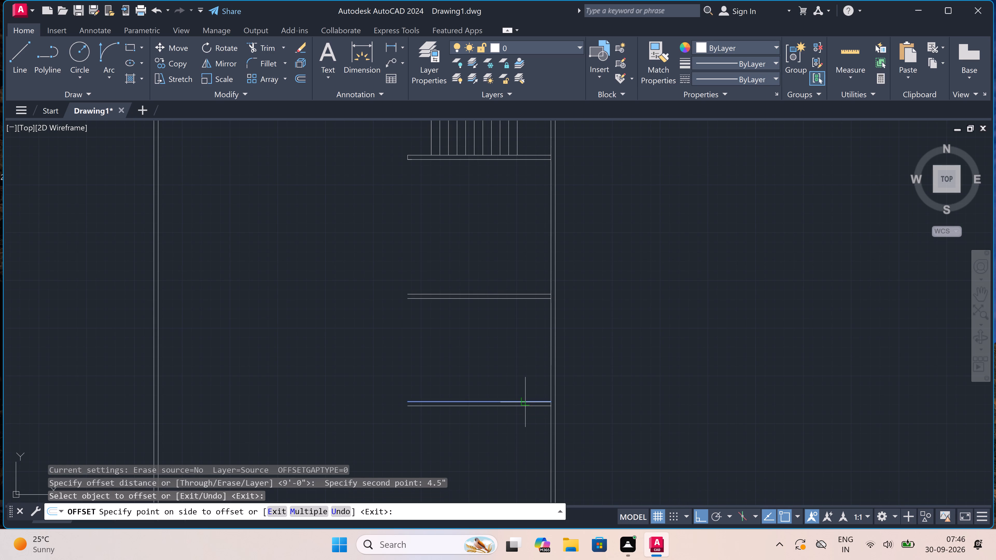
pyautogui.click(525, 429)
pyautogui.press('Escape')
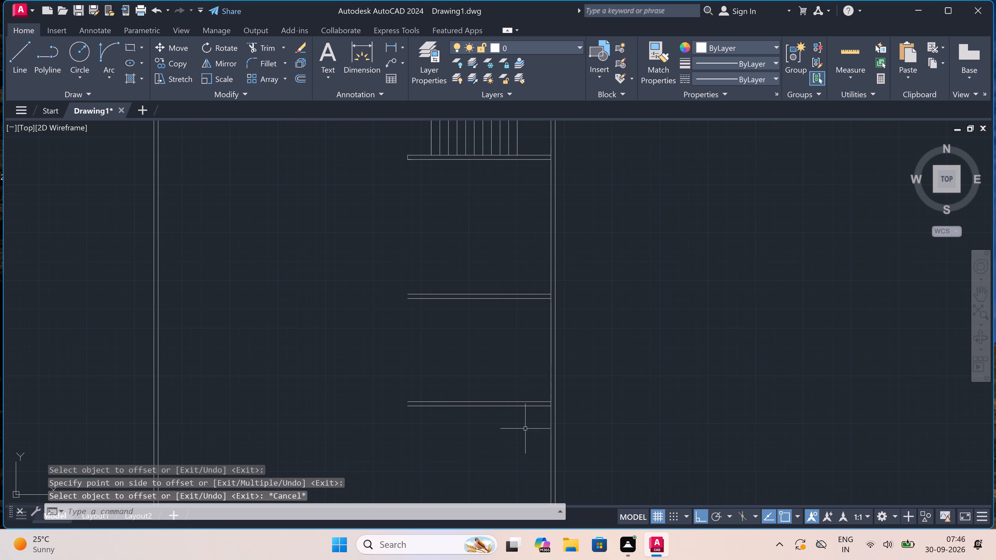
# Draw a line from the upper wall's east end across the outer wall, 2'6" further east, and south to the lower wall's bottom line.
pyautogui.write('l')
pyautogui.press('space')
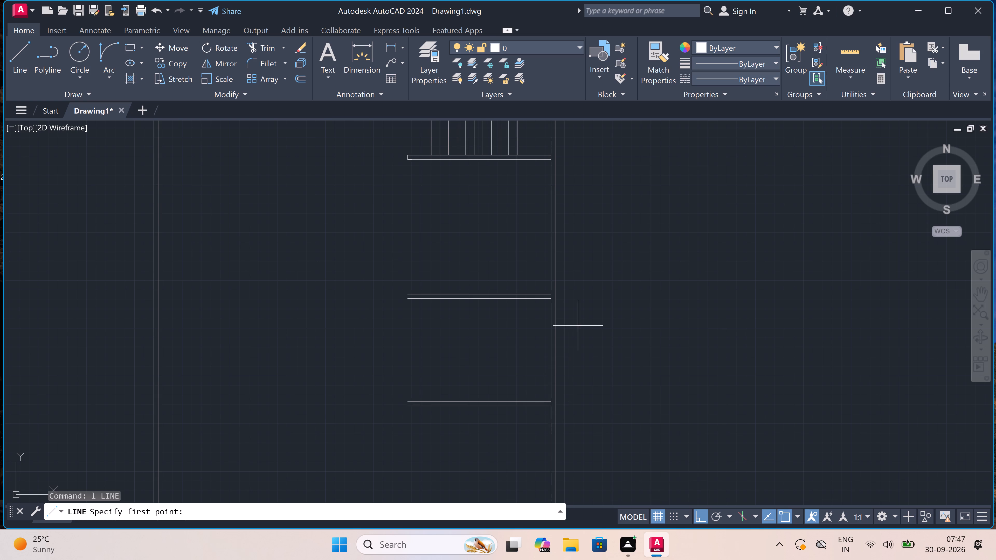
pyautogui.scroll(2, 563, 284)
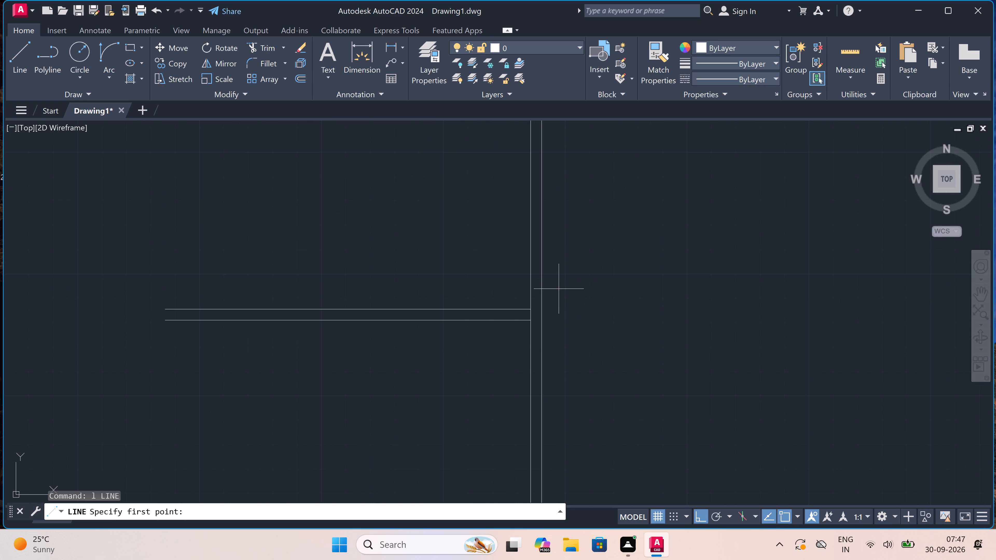
pyautogui.click(534, 308)
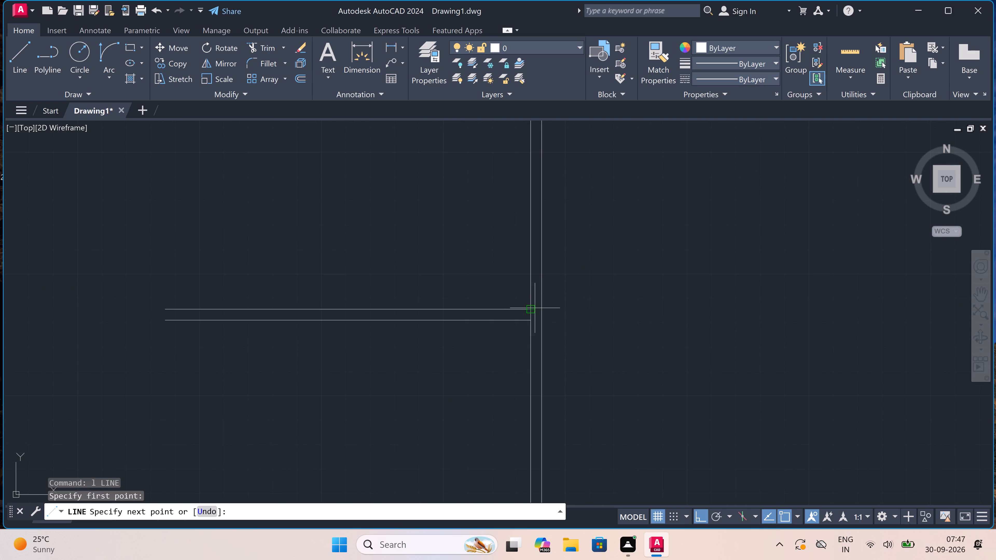
pyautogui.click(544, 310)
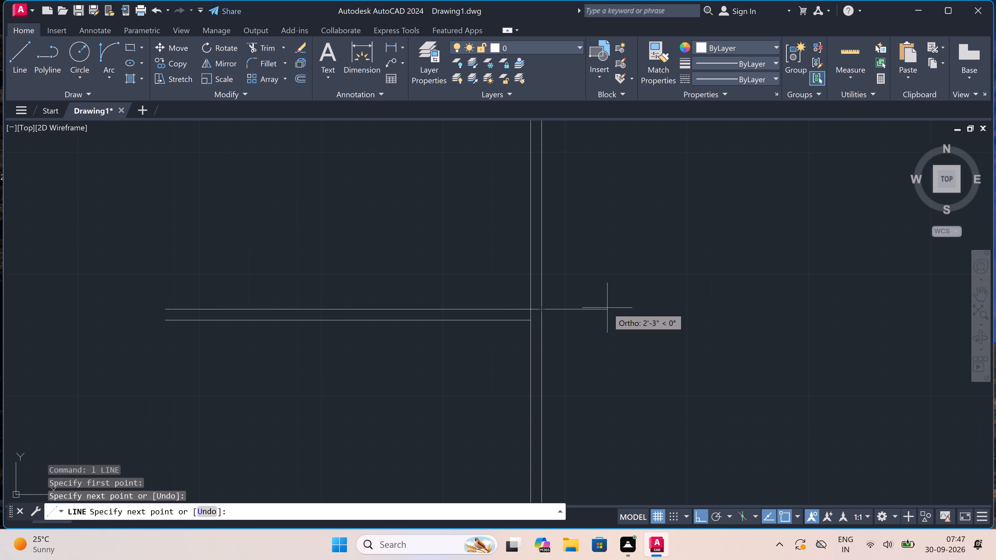
pyautogui.press('2')
pyautogui.write("'6")
pyautogui.write('"')
pyautogui.press('space')
pyautogui.scroll(-2, 607, 308)
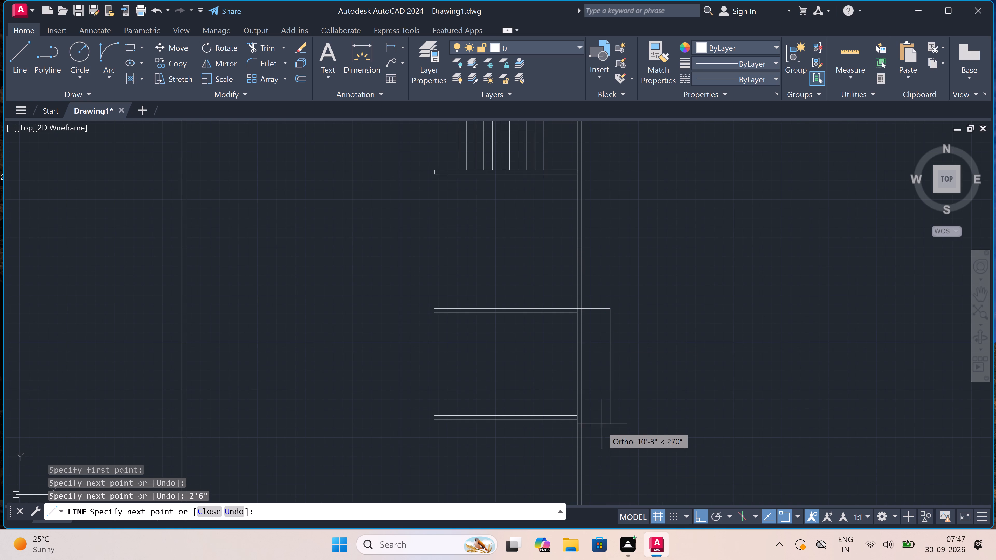
pyautogui.scroll(2, 600, 432)
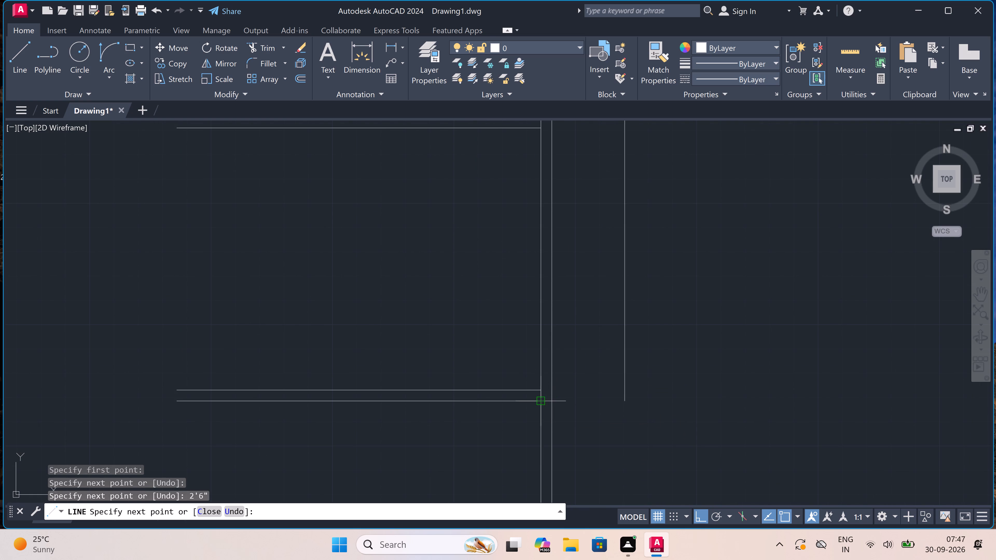
pyautogui.click(625, 402)
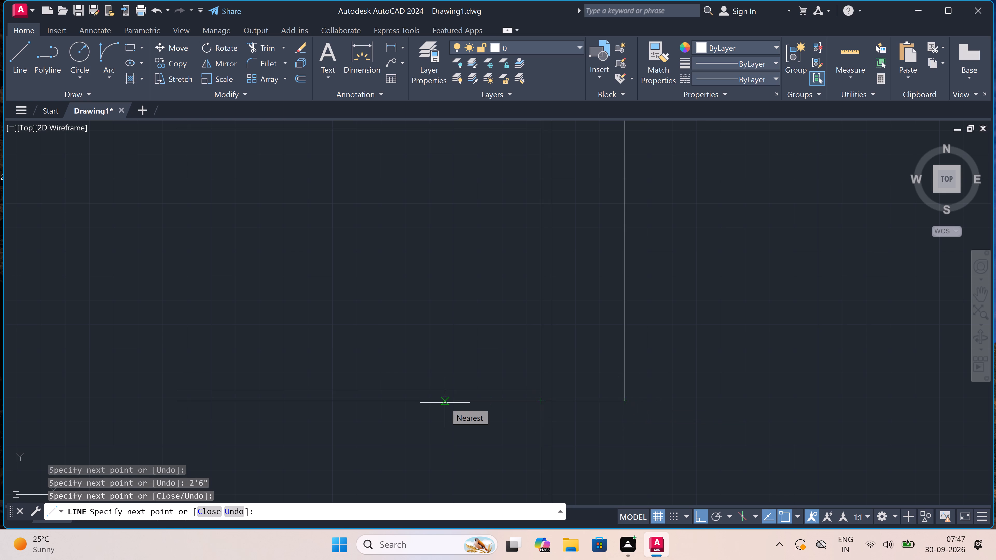
# Continue the line 6' west, north to the upper wall, 4.5" west and south to the lower wall to form a north-south partition.
pyautogui.write("6'")
pyautogui.press('space')
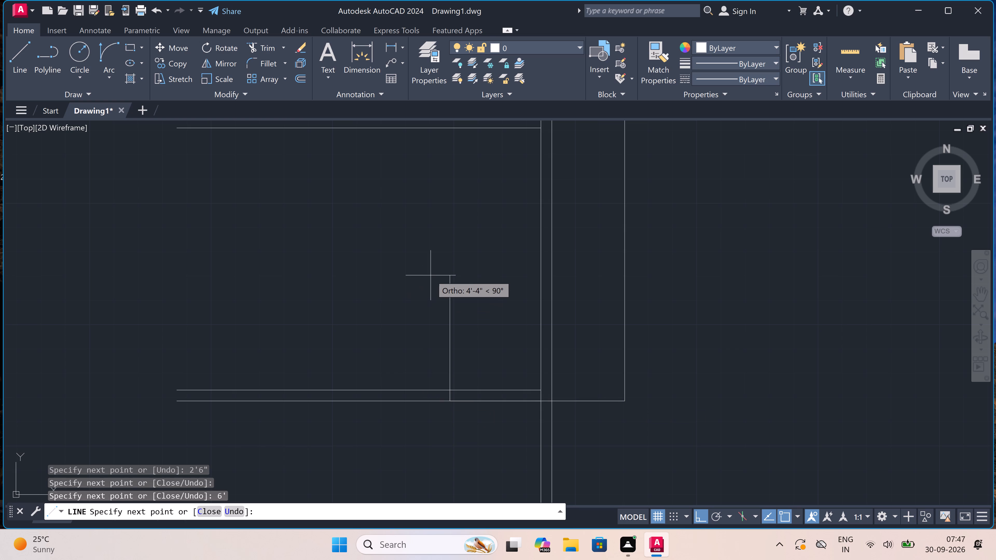
pyautogui.scroll(-4, 432, 276)
pyautogui.scroll(1, 431, 248)
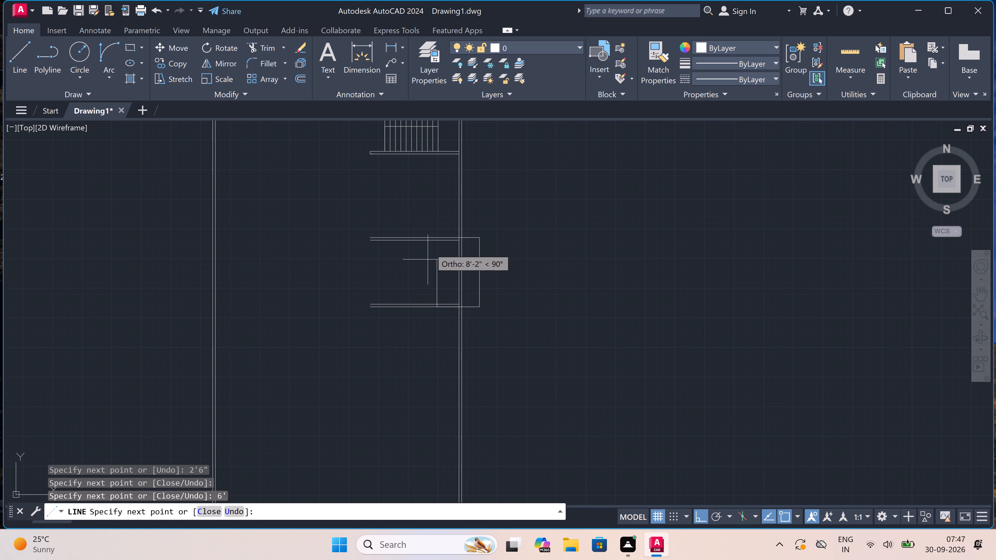
pyautogui.scroll(2, 431, 248)
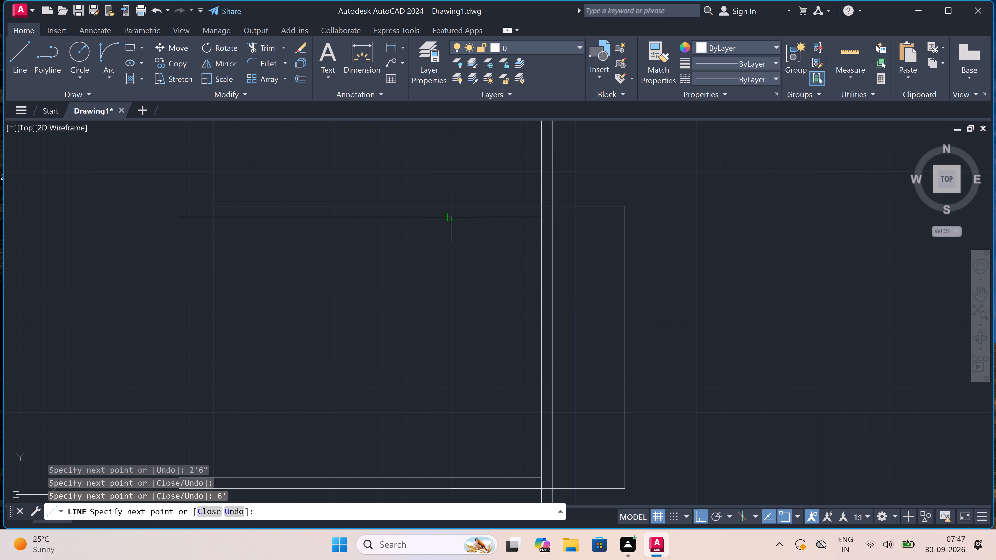
pyautogui.click(454, 219)
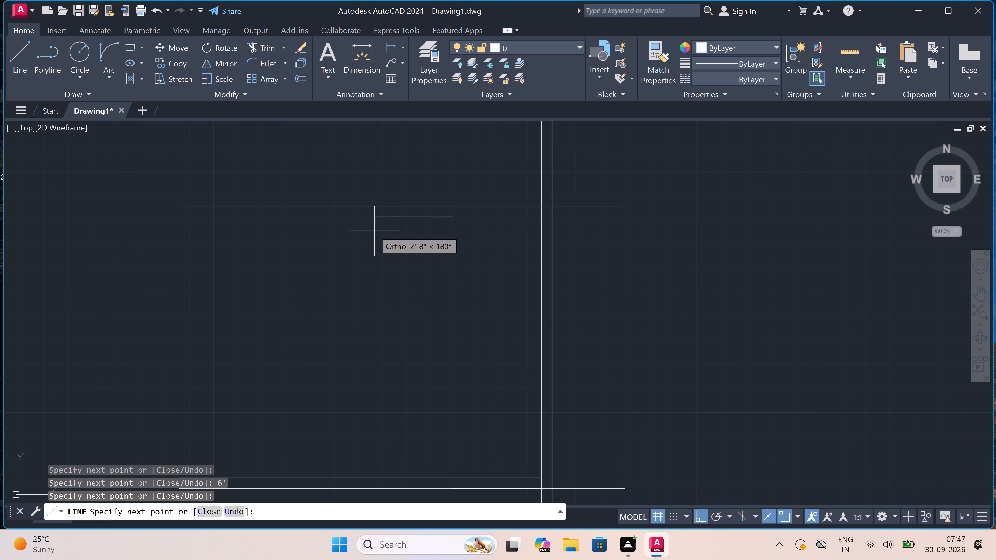
pyautogui.press('4')
pyautogui.press('.')
pyautogui.press('5')
pyautogui.hotkey('shift', '"')
pyautogui.press('space')
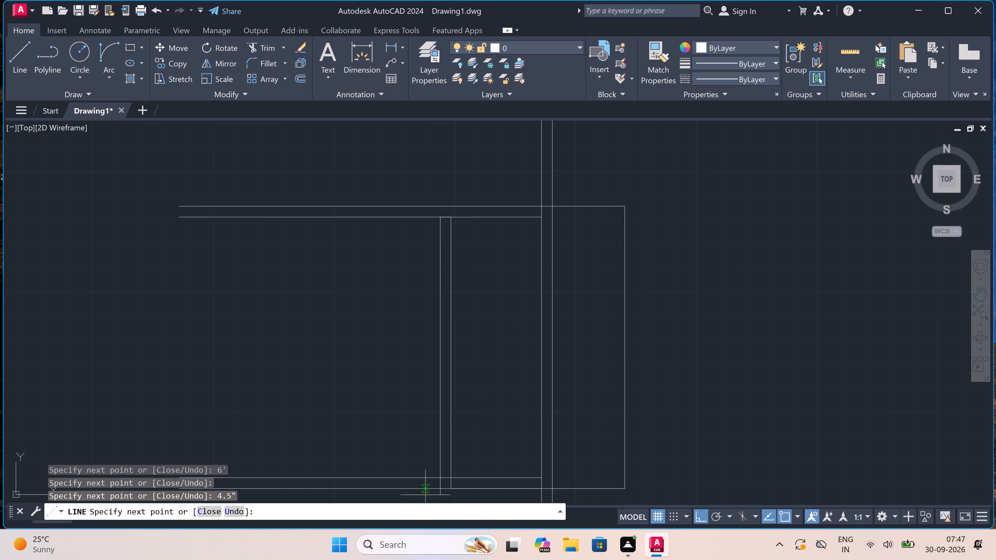
pyautogui.click(438, 474)
pyautogui.press('Escape')
# Draw a short line across the thickness of the new partition, a little north of the lower wall.
pyautogui.write('l')
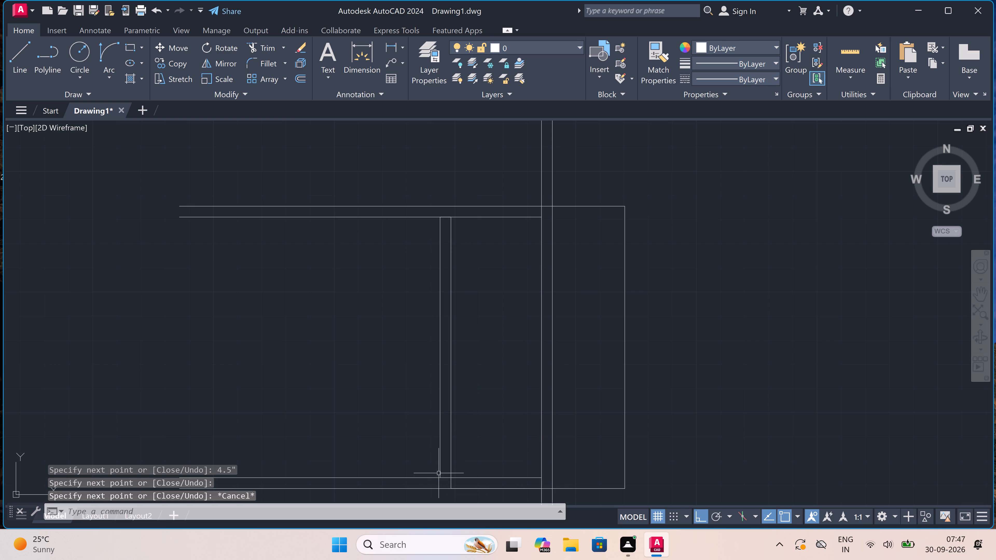
pyautogui.press('space')
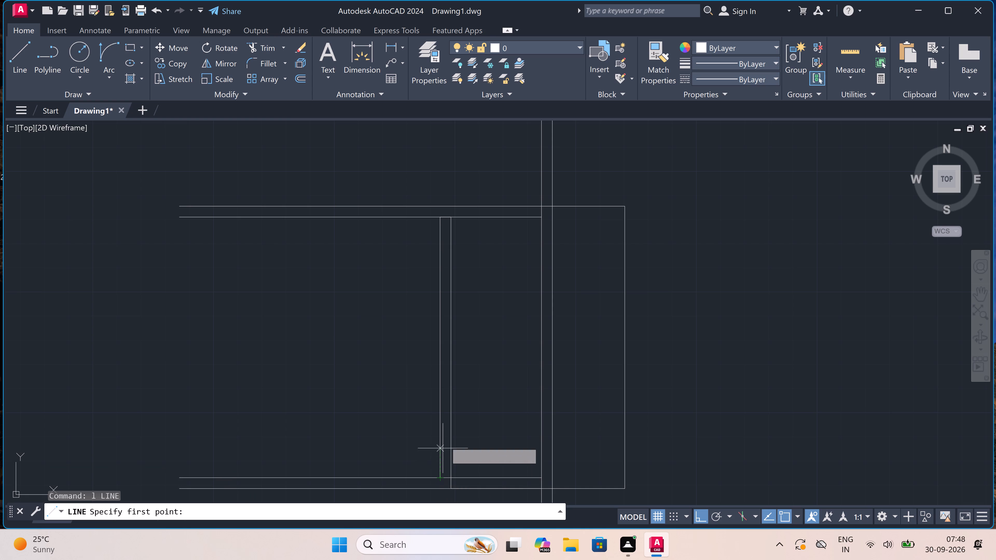
pyautogui.click(440, 403)
pyautogui.click(454, 403)
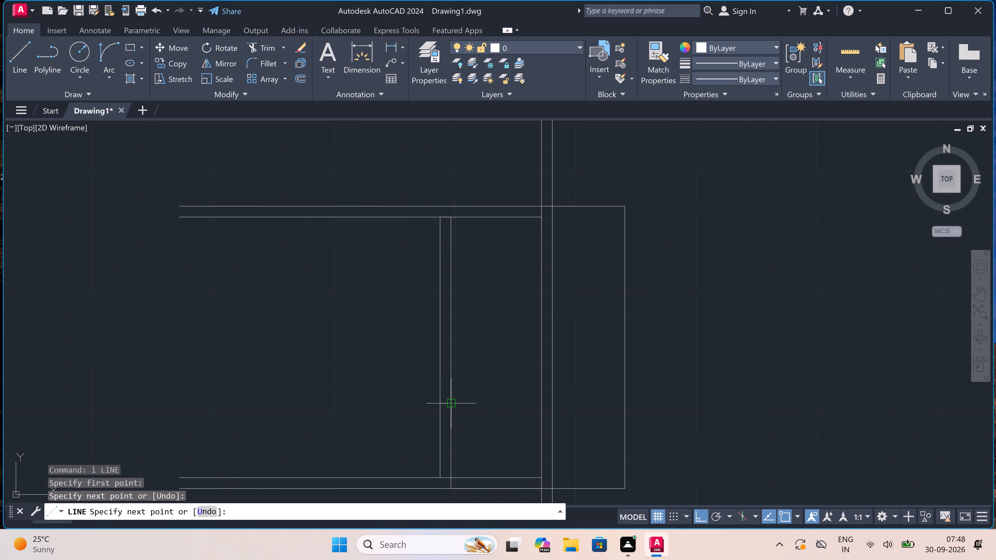
pyautogui.press('Escape')
# Draw a line across the upper wall's thickness, continuing the partition's west face north.
pyautogui.press('space')
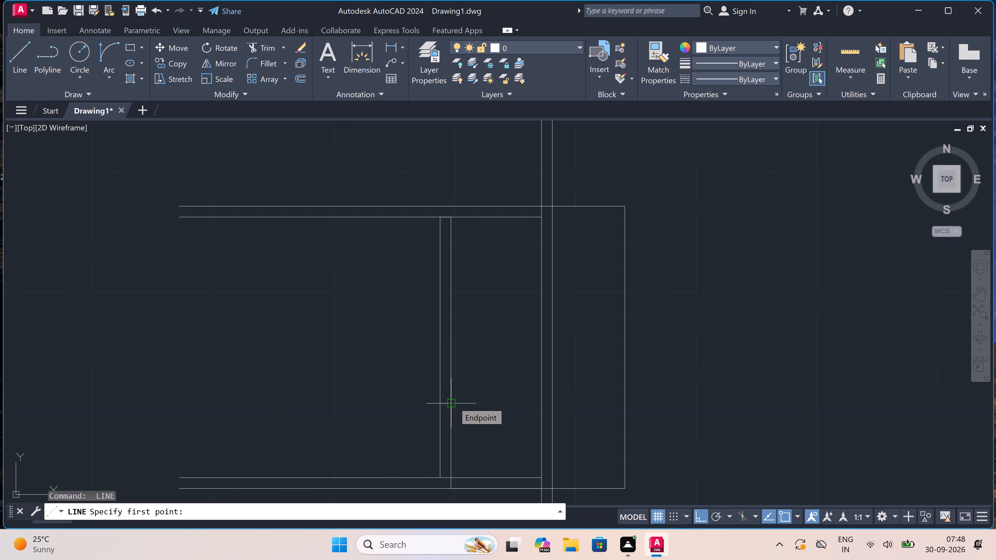
pyautogui.write('ex')
pyautogui.press('space')
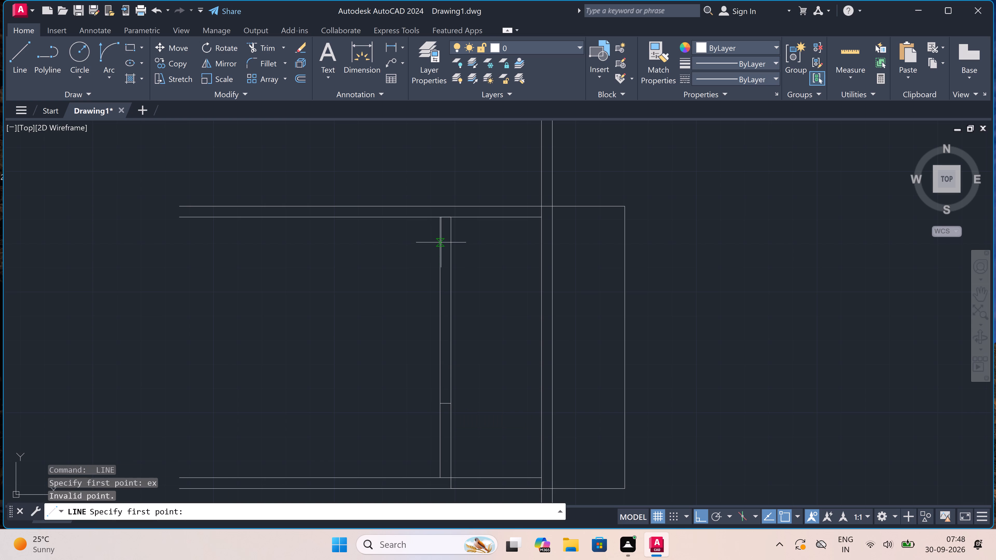
pyautogui.click(437, 219)
pyautogui.scroll(3, 439, 212)
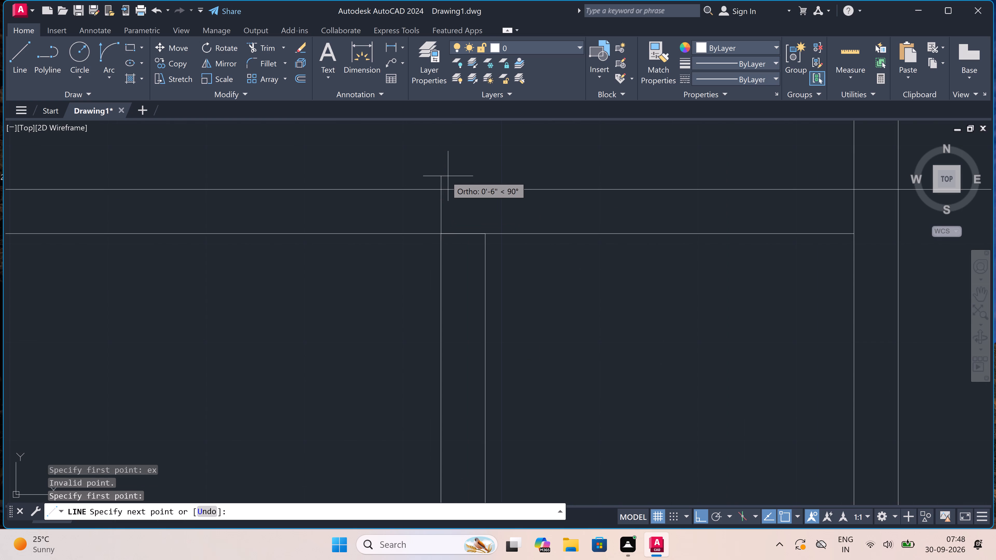
pyautogui.click(441, 189)
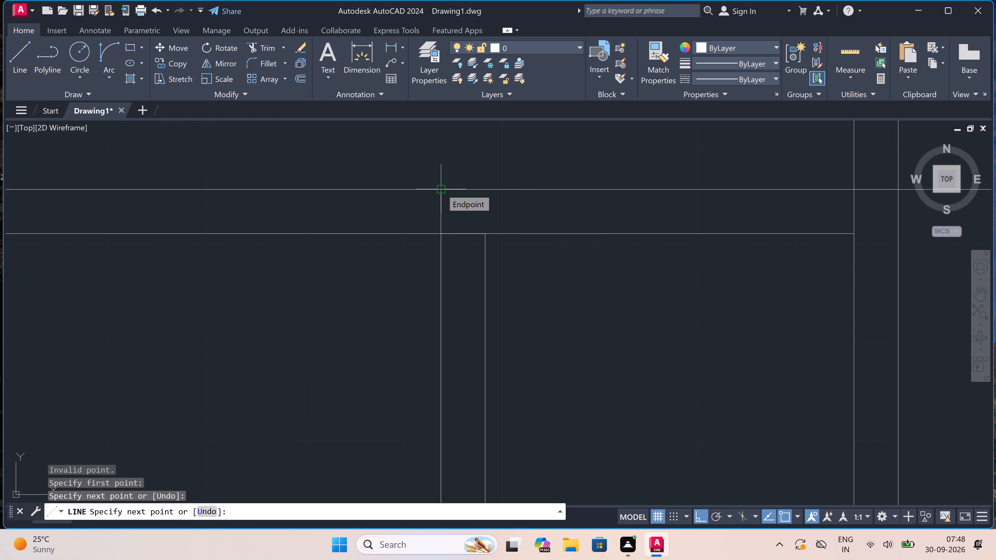
pyautogui.press('Escape')
# Trim the upper wall's lines west of the new partition and the leftover inner-line piece across the partition's north end.
pyautogui.write('tr')
pyautogui.press('space')
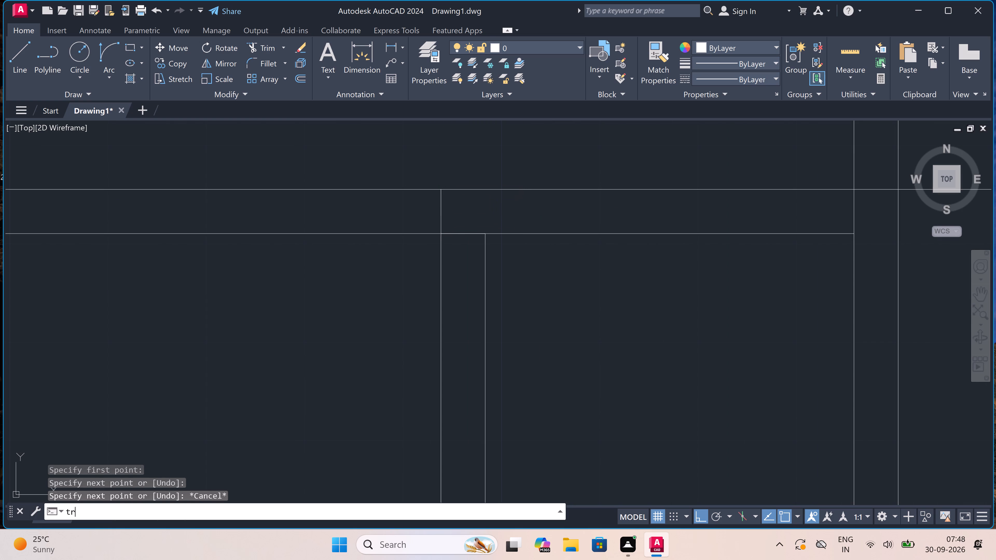
pyautogui.click(335, 175)
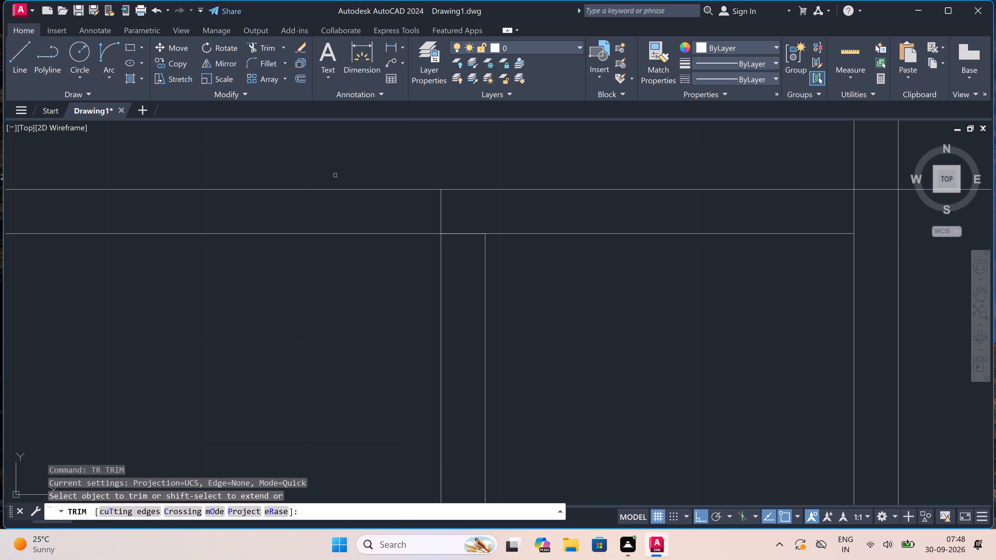
pyautogui.scroll(-2, 335, 184)
pyautogui.moveTo(330, 241); pyautogui.dragTo(335, 244)
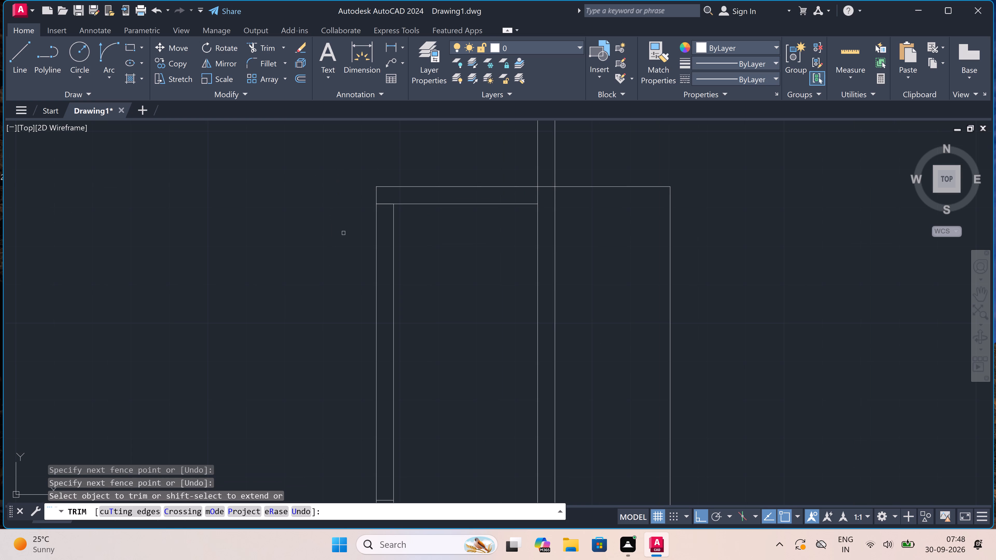
pyautogui.scroll(1, 379, 211)
pyautogui.click(384, 191)
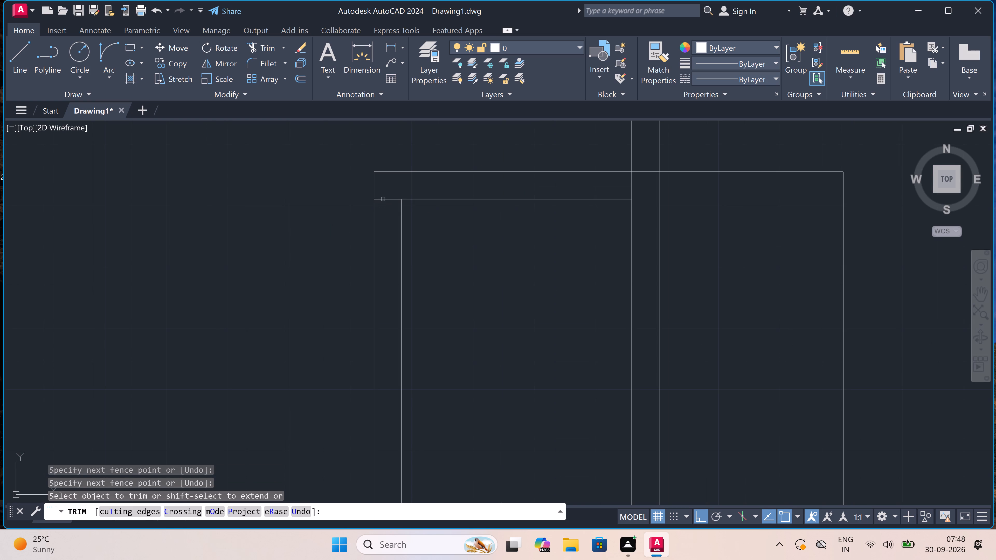
pyautogui.click(385, 214)
pyautogui.scroll(-2, 386, 213)
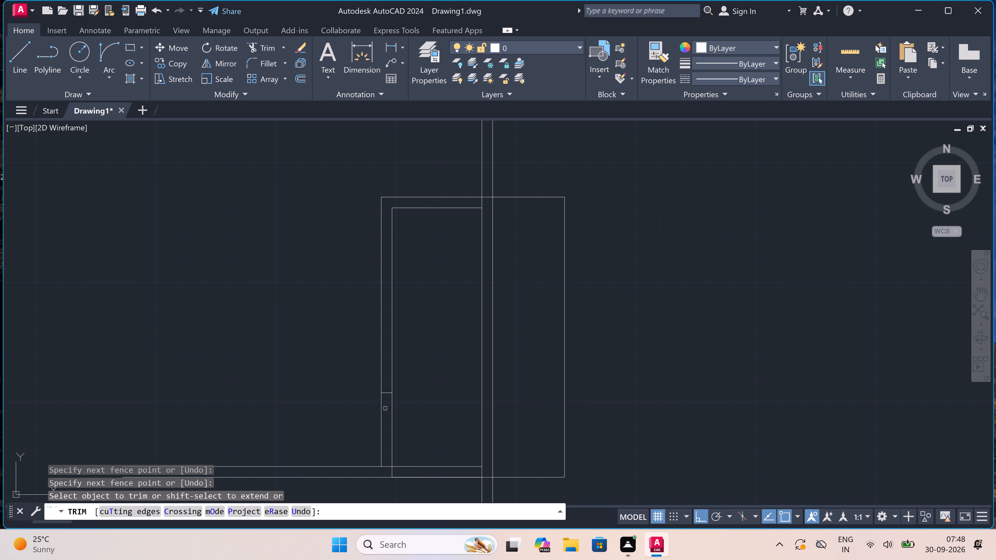
pyautogui.press('Escape')
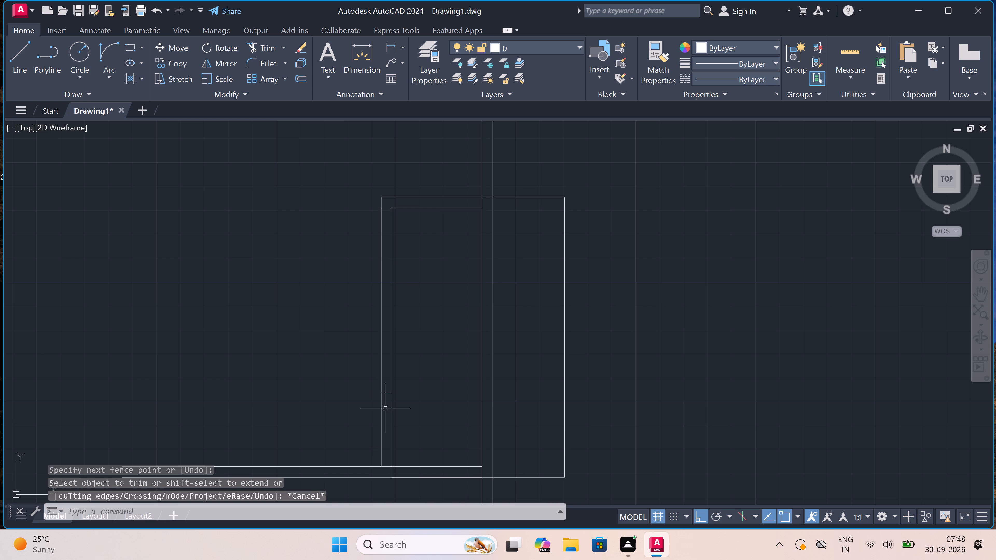
# Draw a second short line across the partition's thickness, a little south of the upper wall.
pyautogui.write('l')
pyautogui.press('space')
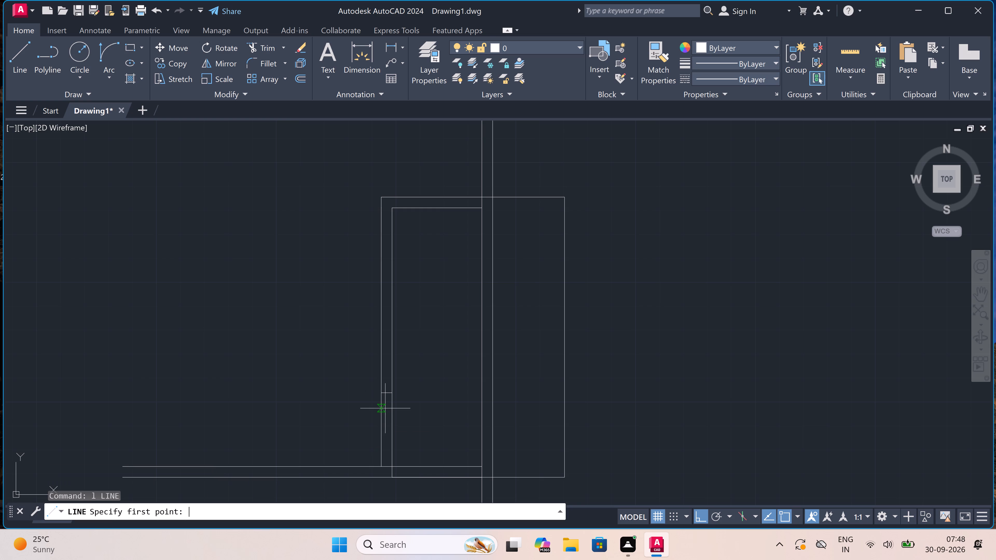
pyautogui.click(394, 271)
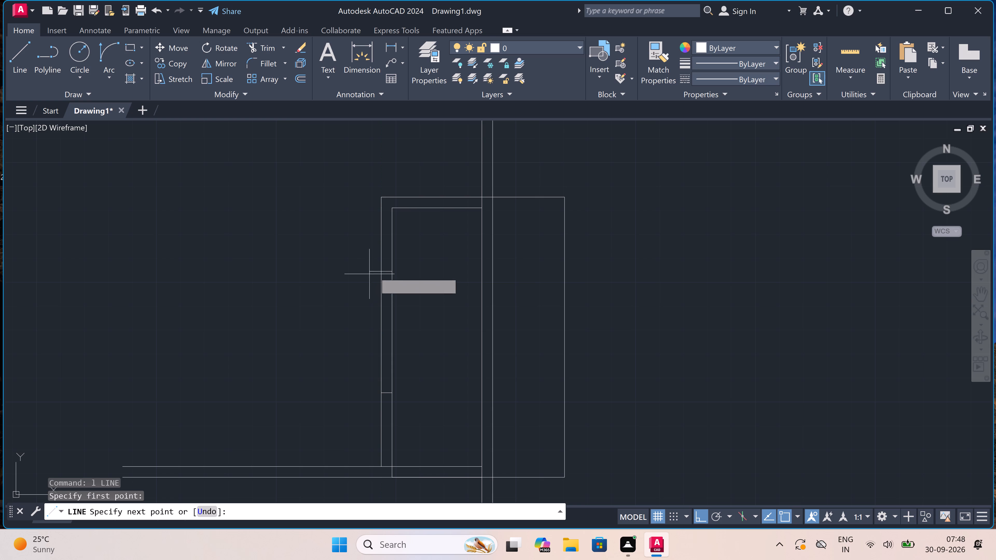
pyautogui.click(379, 269)
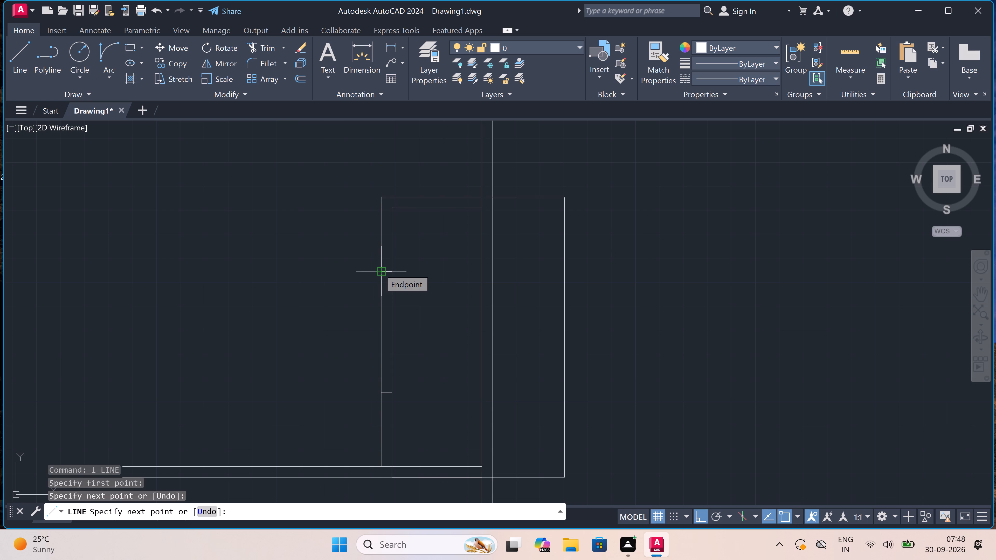
pyautogui.press('Escape')
# Draw the room's inner face from the upper wall's inner line east, 4.5" back west, south, 4.5" north, and west to the outer wall.
pyautogui.press('space')
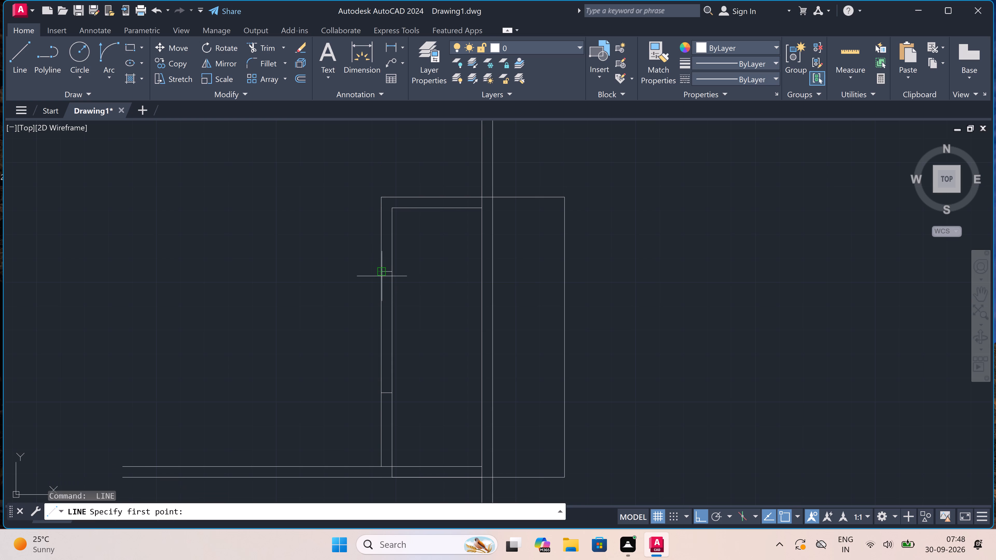
pyautogui.click(483, 206)
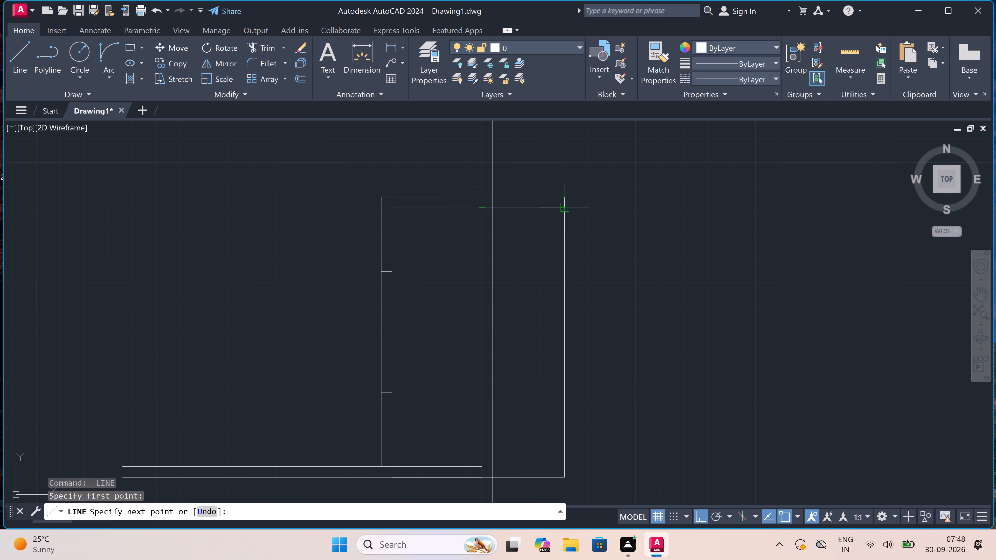
pyautogui.click(564, 211)
pyautogui.write('4.5')
pyautogui.write('"')
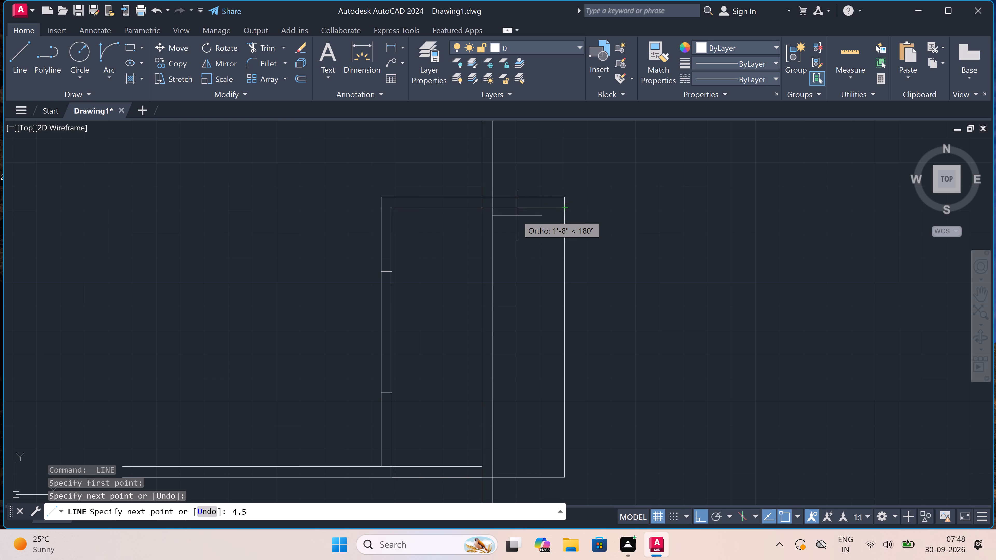
pyautogui.press('space')
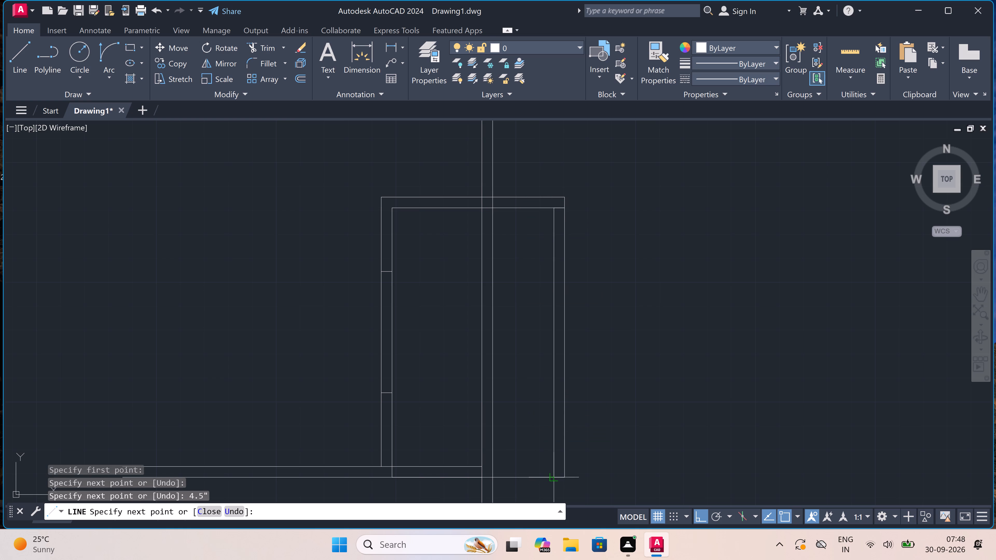
pyautogui.moveTo(553, 481); pyautogui.dragTo(559, 490)
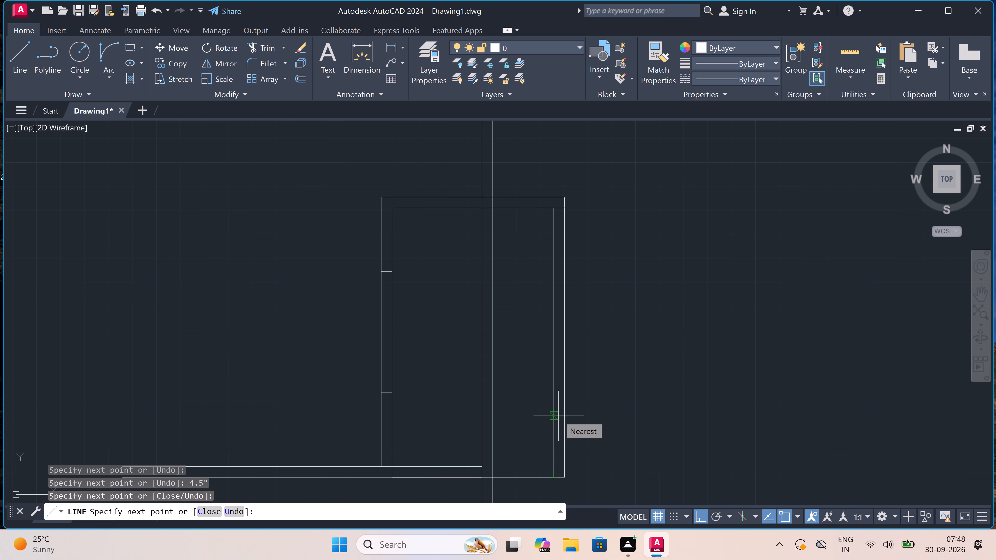
pyautogui.write('4.5')
pyautogui.write('"')
pyautogui.press('space')
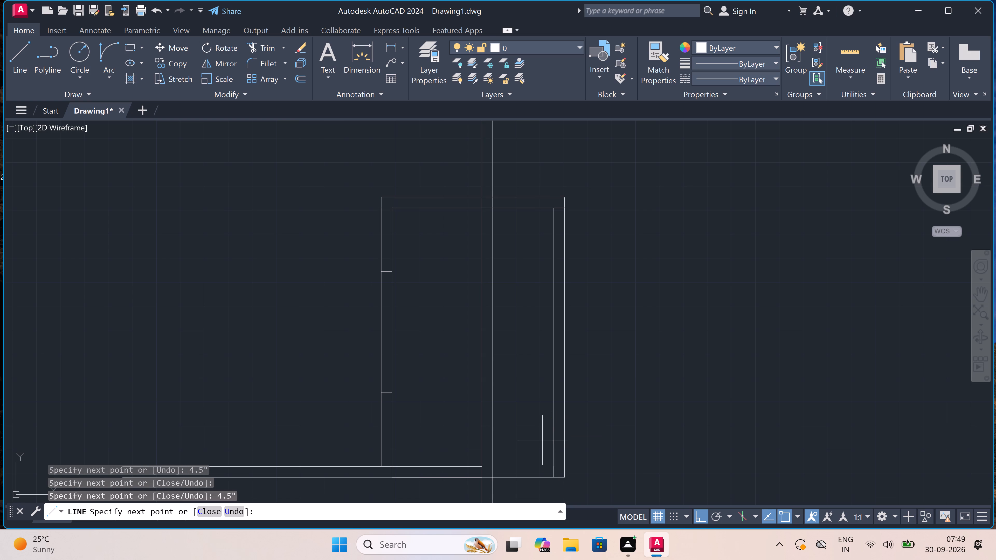
pyautogui.click(481, 464)
pyautogui.press('Escape')
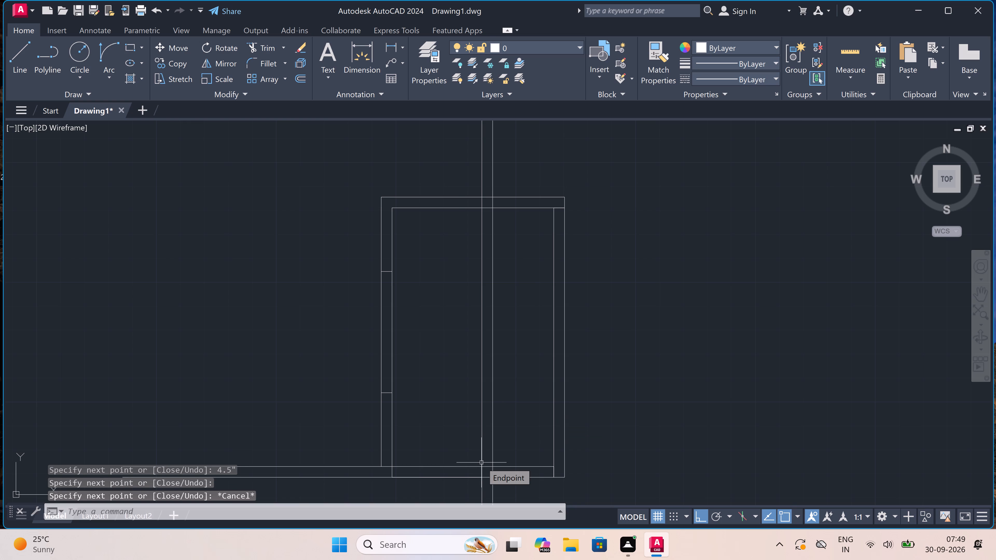
# Trim the vertical lines crossing the lower wall's thickness and the outer wall's two lines inside the new room.
pyautogui.write('tr')
pyautogui.press('space')
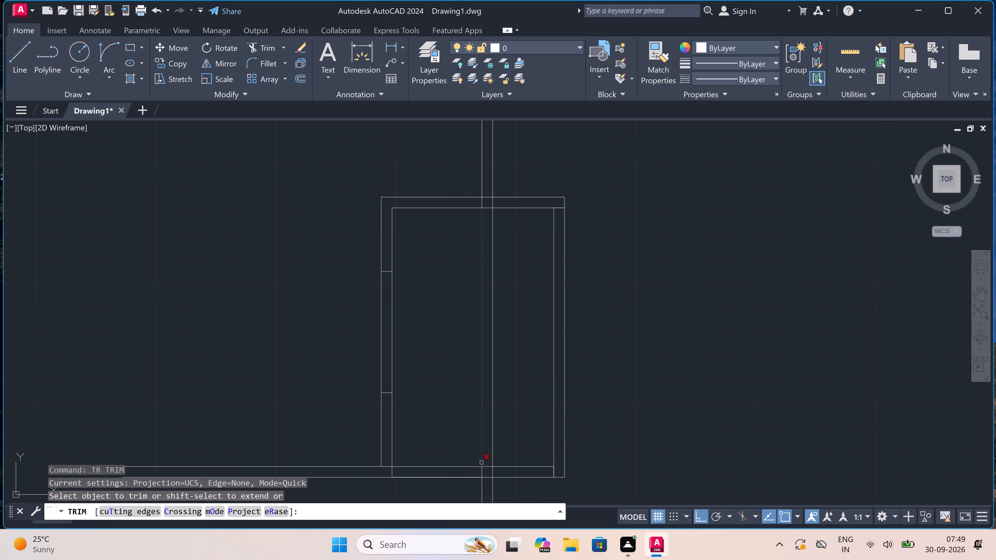
pyautogui.scroll(2, 392, 470)
pyautogui.click(387, 471)
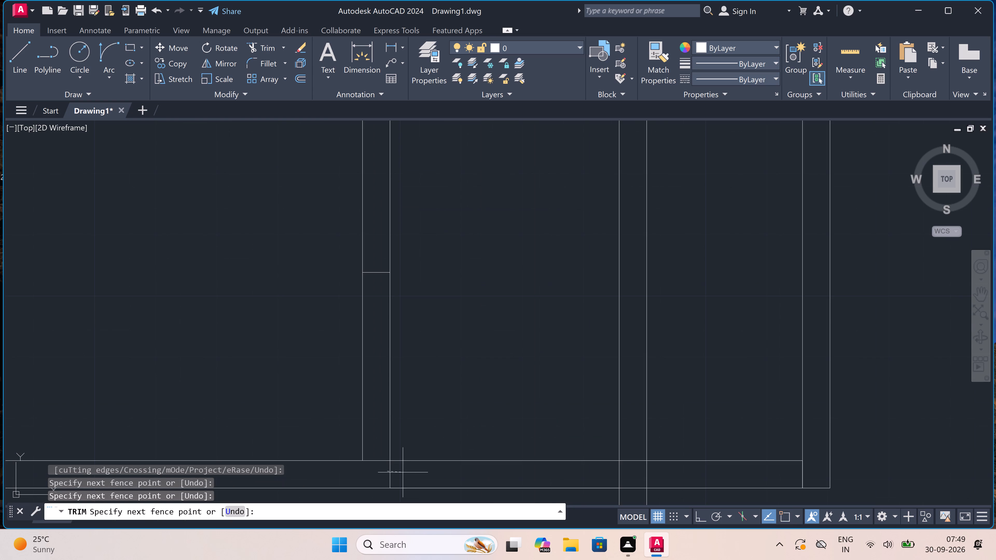
pyautogui.click(808, 471)
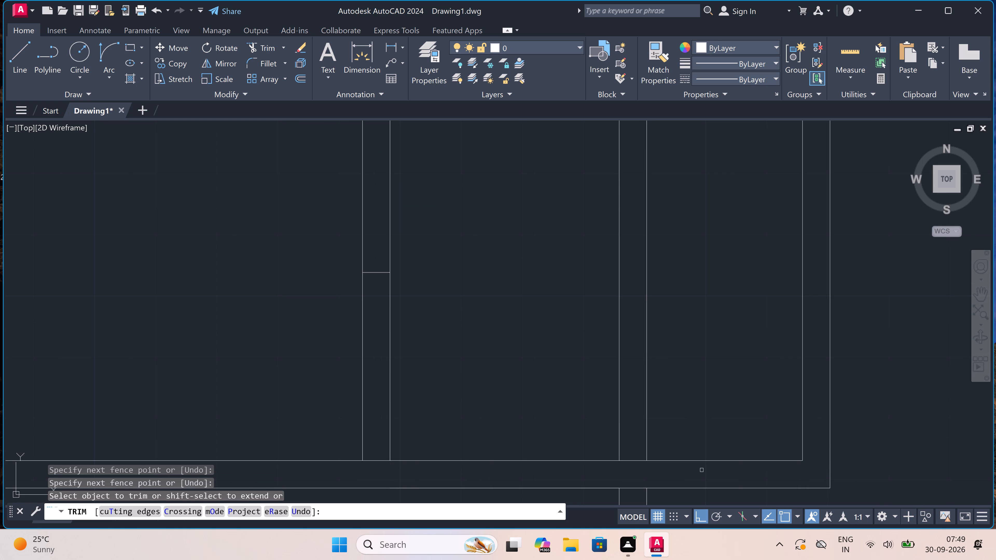
pyautogui.scroll(-1, 673, 470)
pyautogui.scroll(-3, 669, 411)
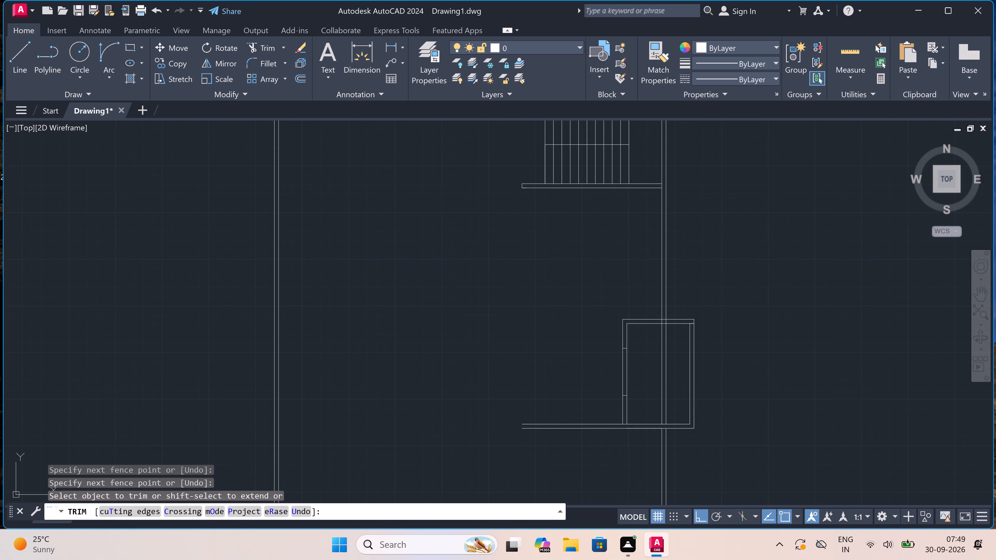
pyautogui.click(670, 404)
pyautogui.click(636, 404)
# Trim the overlapping line in the room's northeast corner and the outer wall's lines across the upper wall's thickness.
pyautogui.scroll(4, 693, 318)
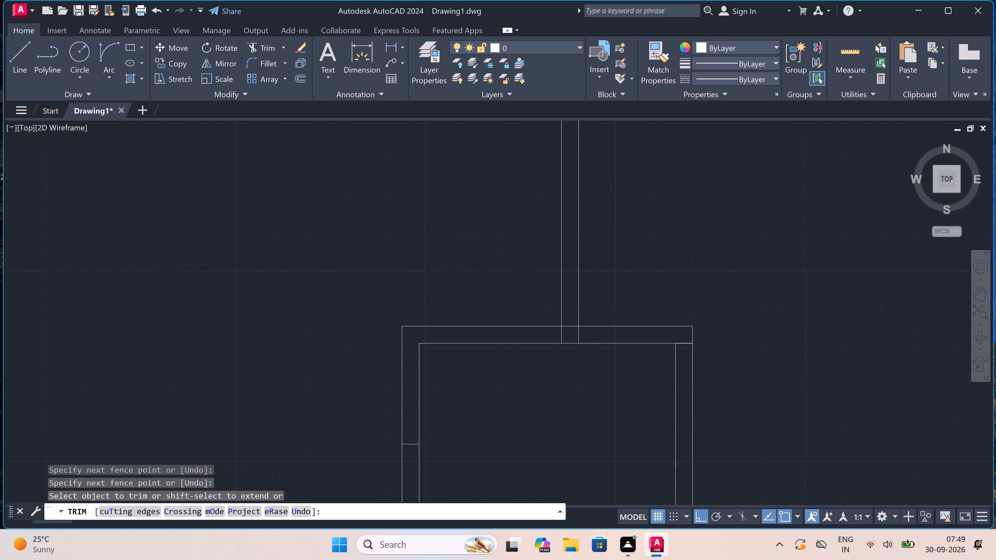
pyautogui.click(676, 344)
pyautogui.doubleClick(681, 374)
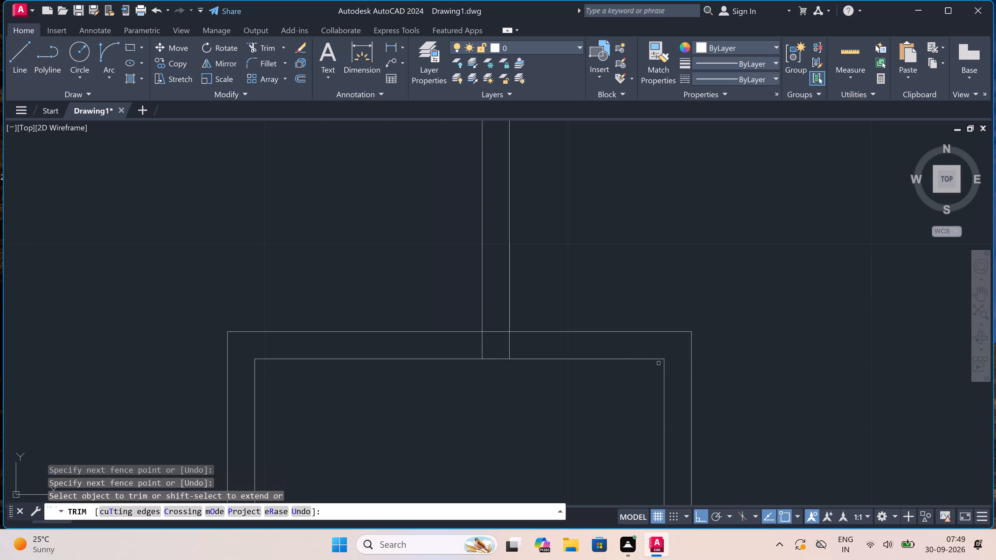
pyautogui.scroll(1, 483, 349)
pyautogui.moveTo(458, 342); pyautogui.dragTo(461, 342)
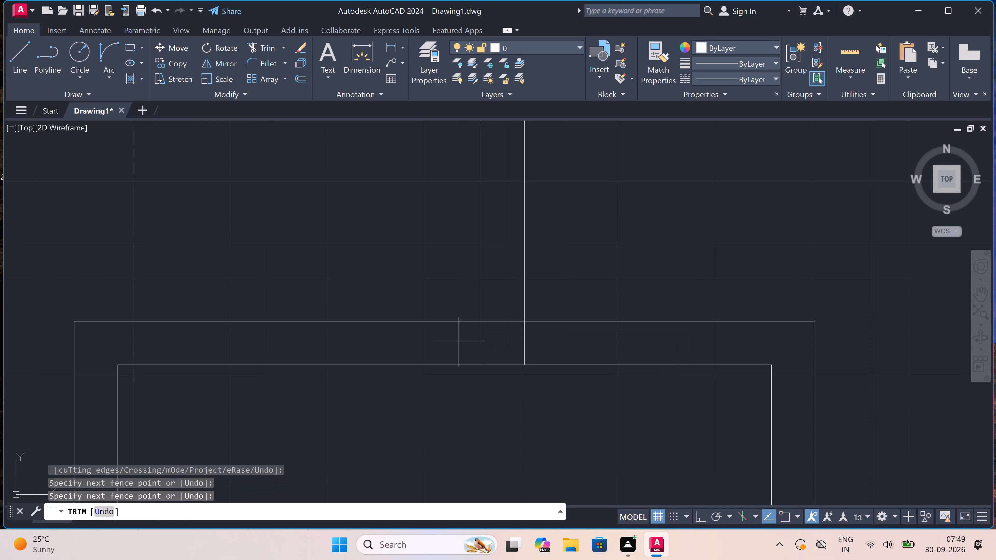
pyautogui.click(630, 344)
pyautogui.scroll(-2, 629, 344)
pyautogui.scroll(-2, 507, 347)
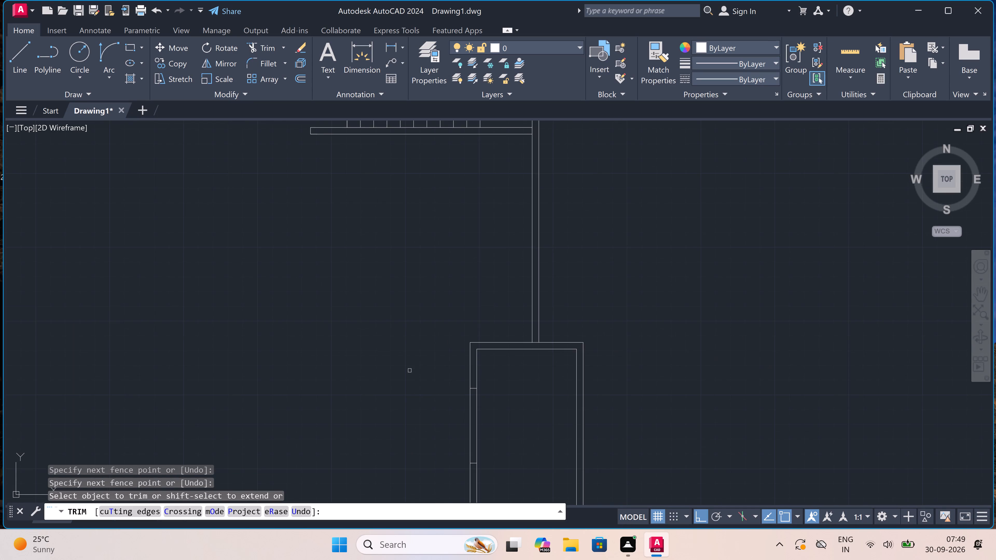
# Trim both partition faces between the two short cross lines to open a doorway into the room.
pyautogui.scroll(-1, 409, 371)
pyautogui.moveTo(420, 405); pyautogui.dragTo(423, 404)
pyautogui.click(490, 401)
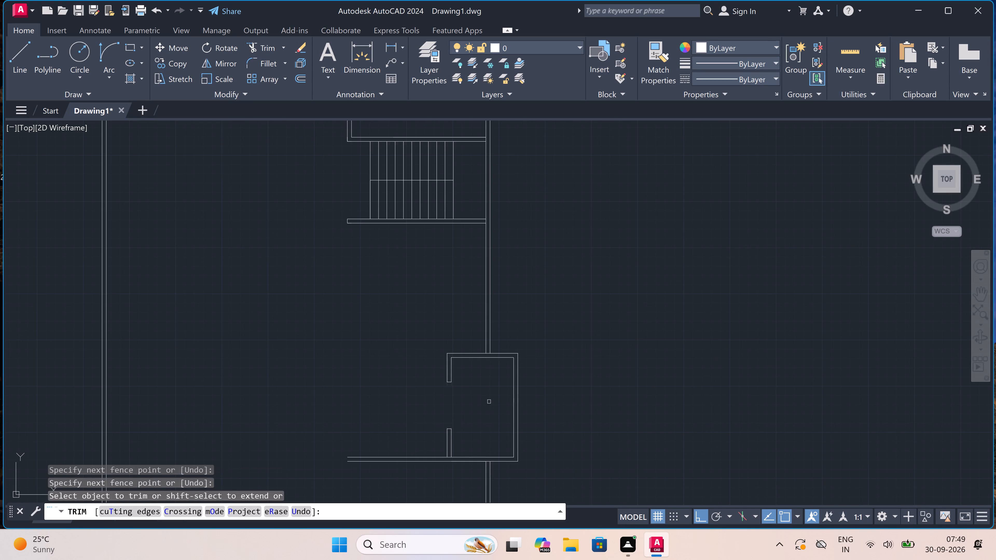
pyautogui.scroll(-2, 489, 397)
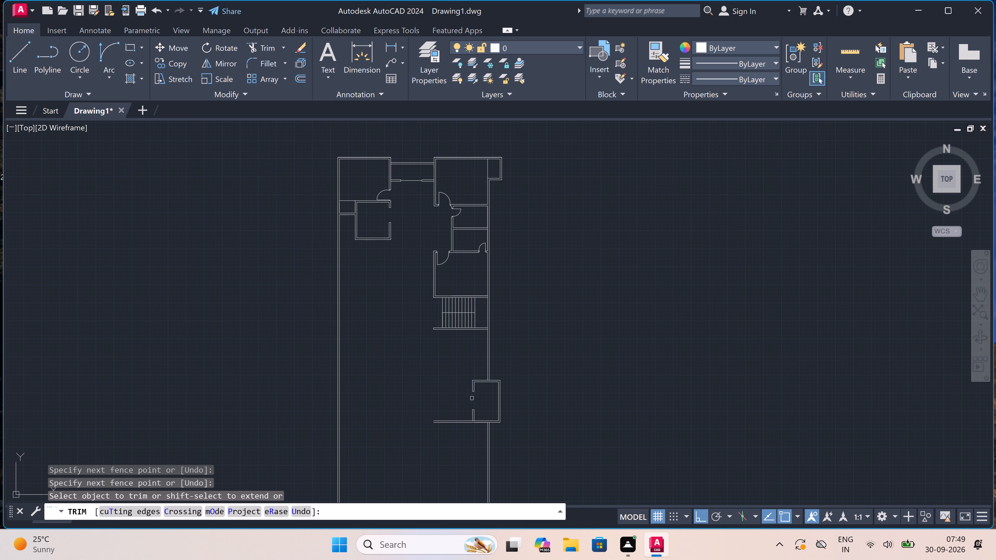
pyautogui.scroll(3, 465, 423)
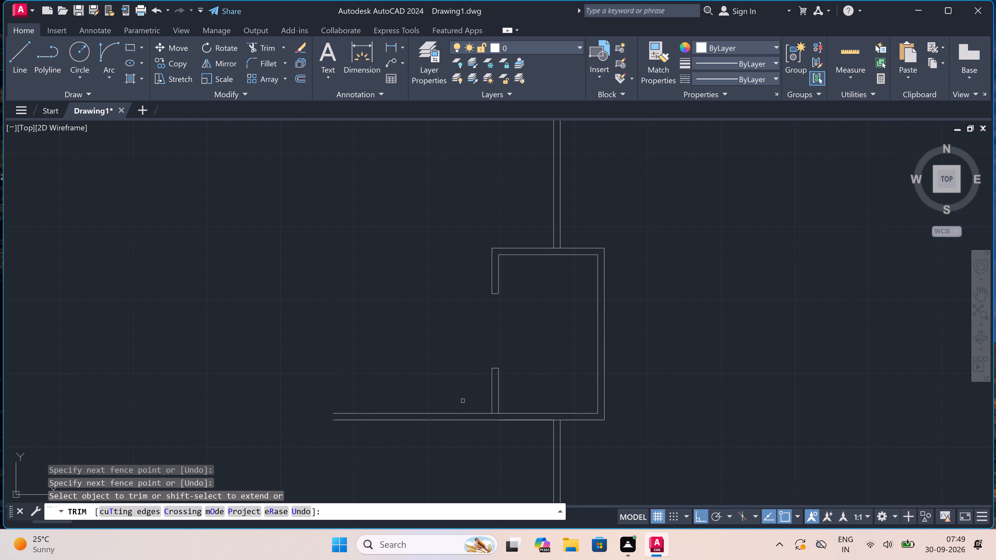
pyautogui.press('Escape')
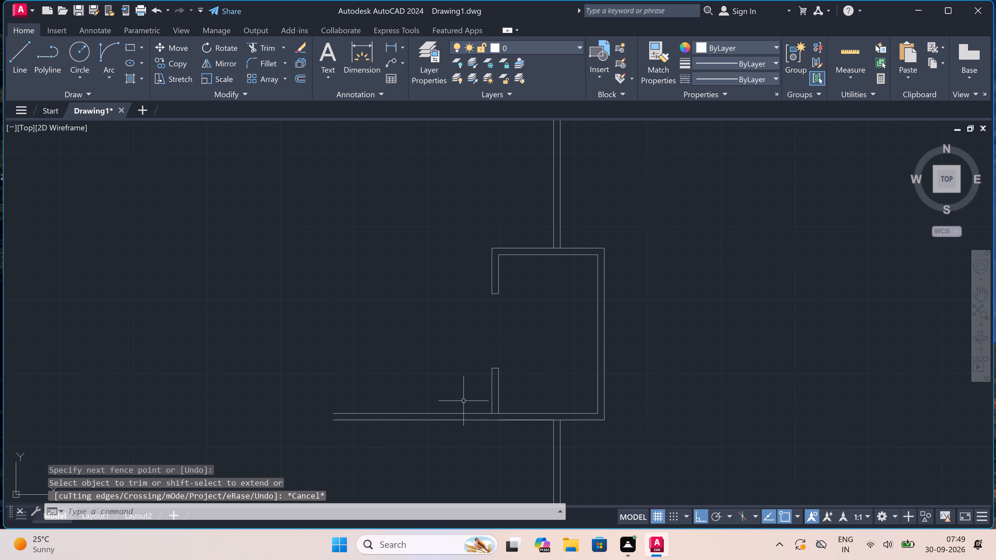
# Start a new line for the wall layout around the new room.
pyautogui.write('l')
pyautogui.press('space')
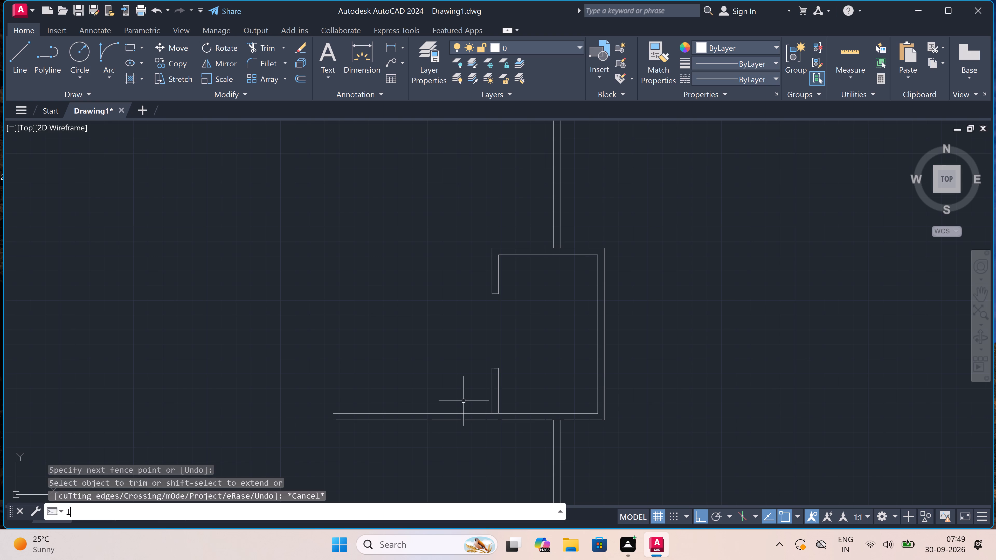
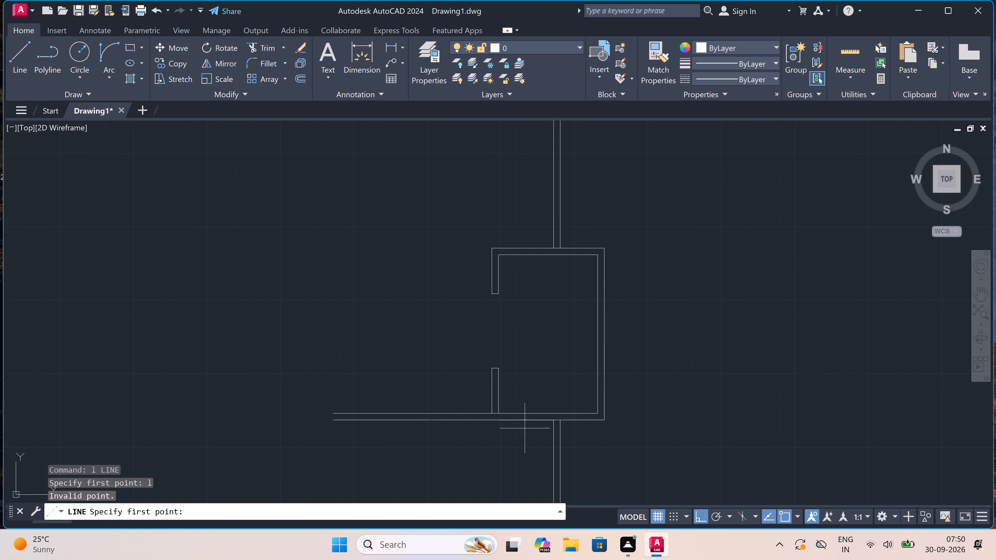
# From the outer wall below the projecting room, draw inner wall faces 5' south, 10' west, and north to the projecting room's lower wall.
pyautogui.click(552, 419)
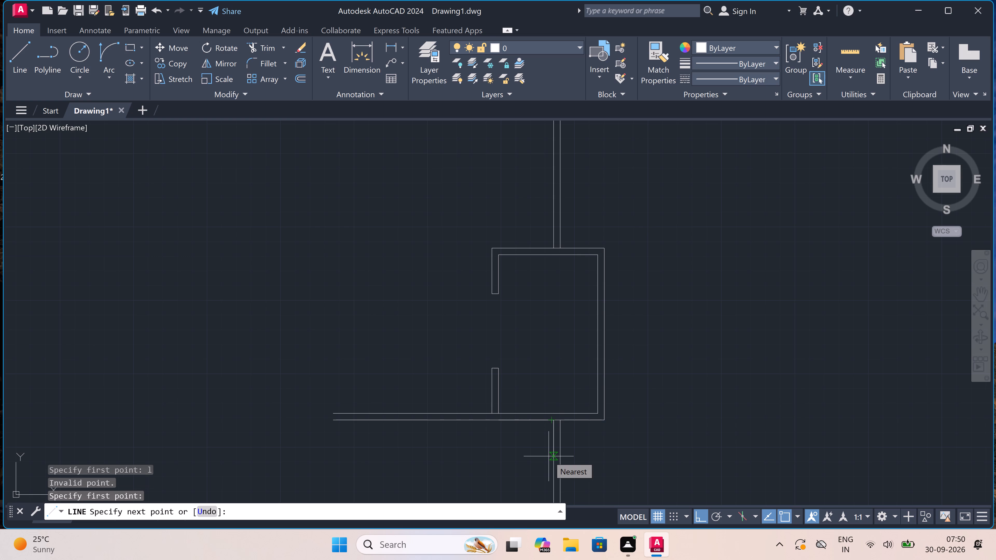
pyautogui.write("5'")
pyautogui.press('space')
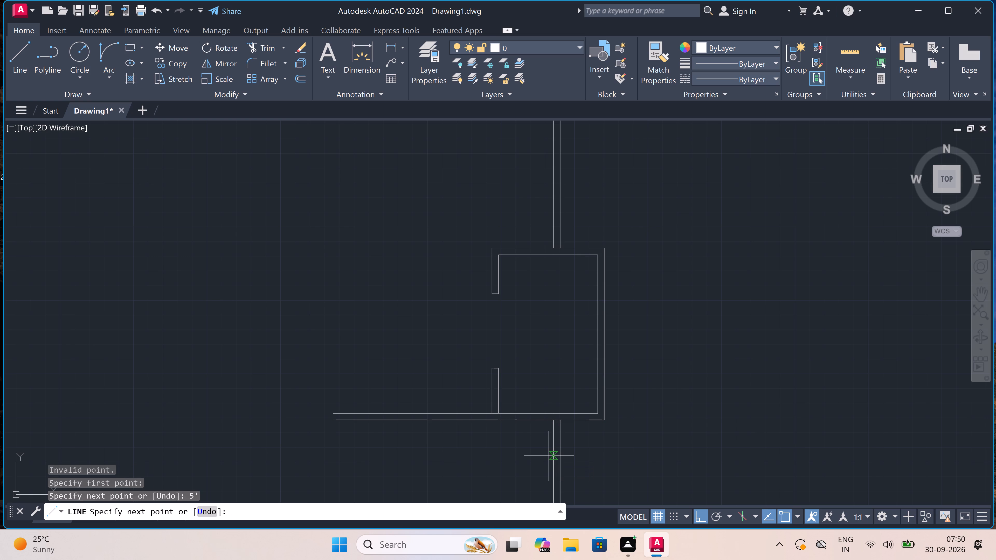
pyautogui.scroll(-5, 550, 426)
pyautogui.scroll(3, 549, 454)
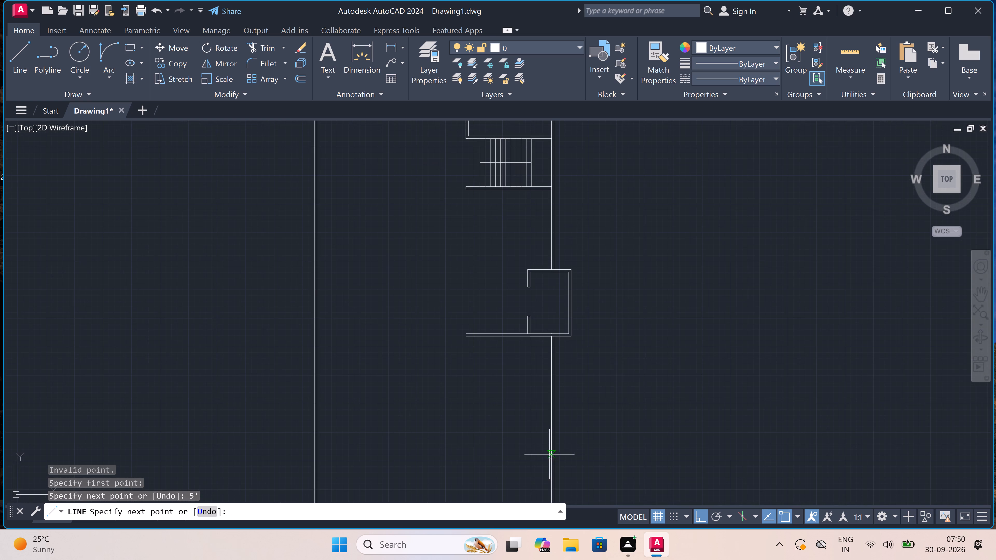
pyautogui.scroll(2, 476, 375)
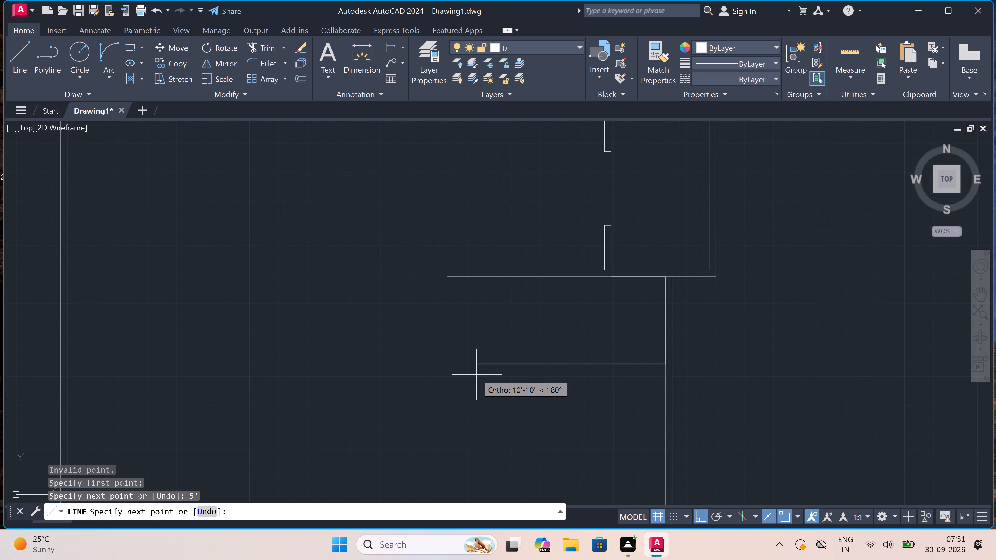
pyautogui.write("10'")
pyautogui.press('space')
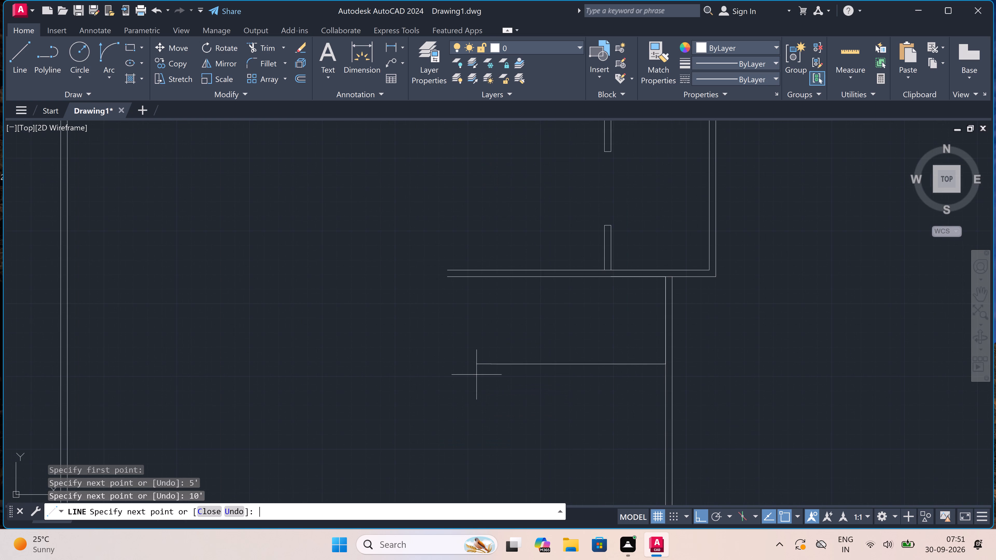
pyautogui.click(492, 269)
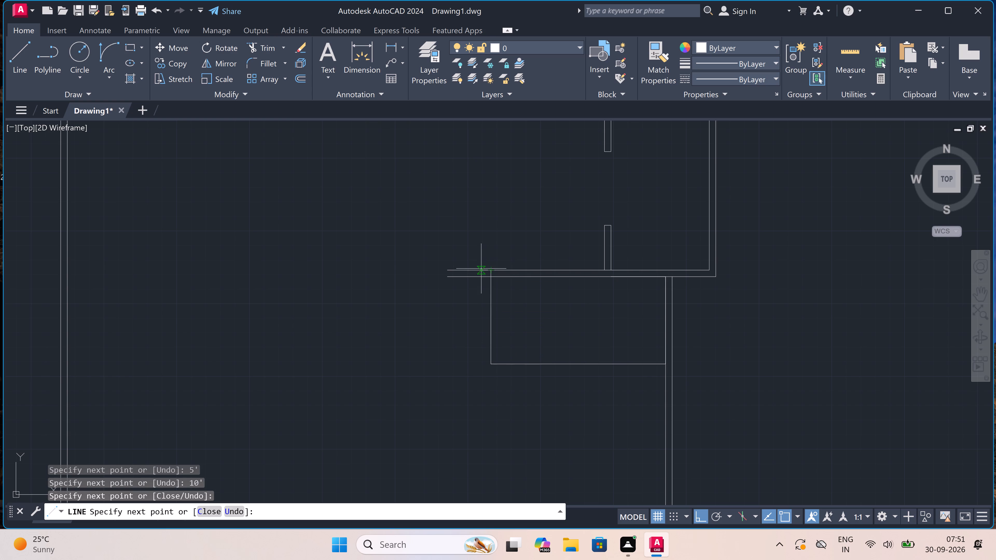
# Continue with the outer wall faces, offset 4.5" west and 4.5" south of the inner ones, ending at the building's east wall.
pyautogui.write('4.')
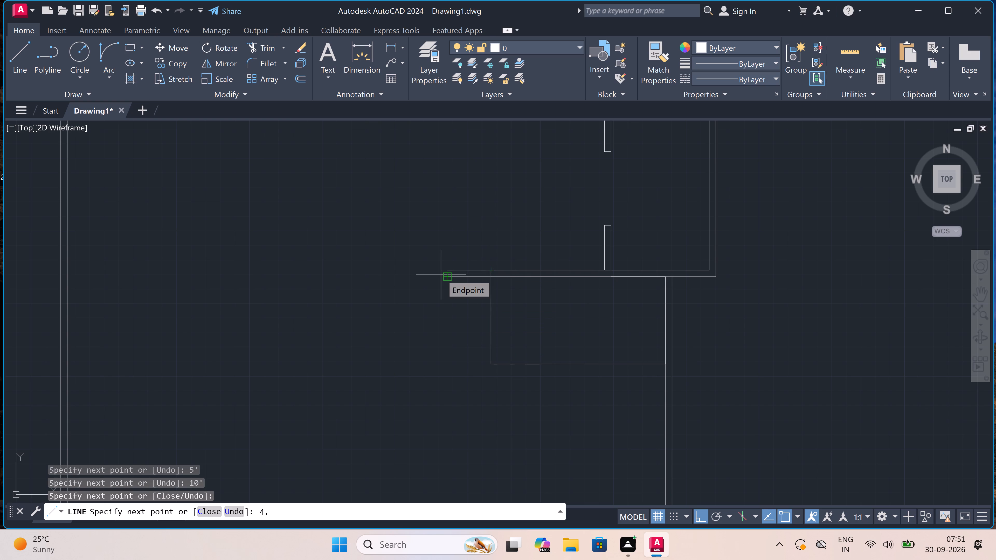
pyautogui.press('5')
pyautogui.write('"')
pyautogui.press('space')
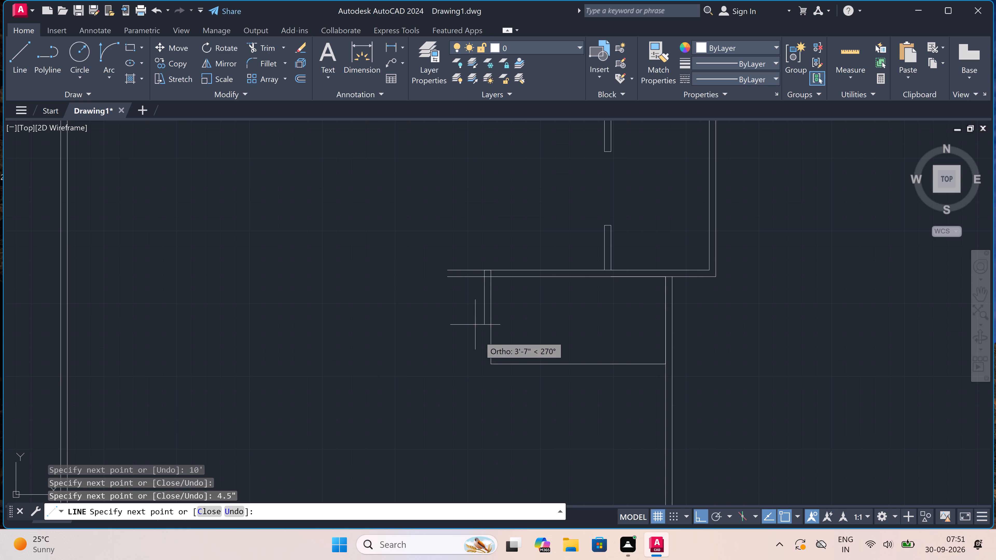
pyautogui.scroll(3, 487, 374)
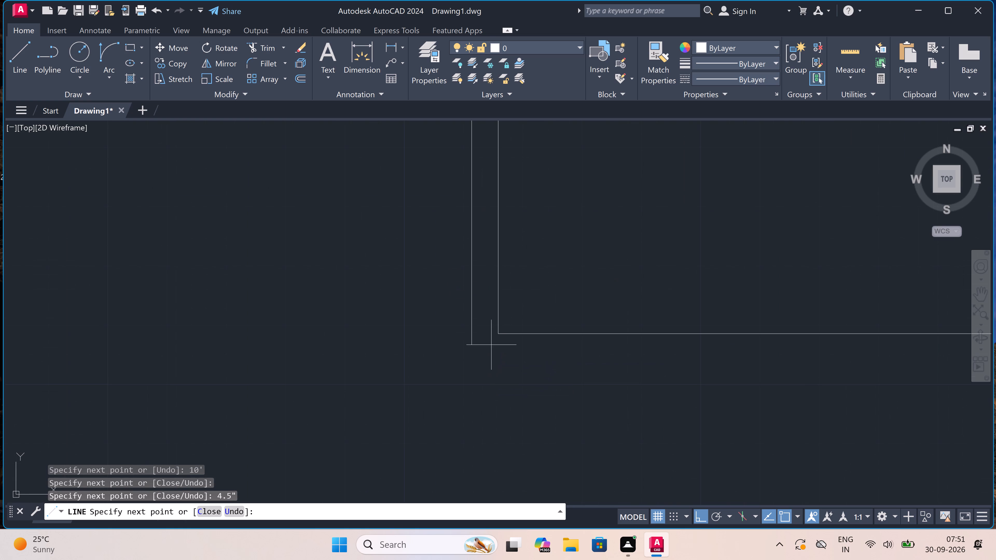
pyautogui.click(471, 333)
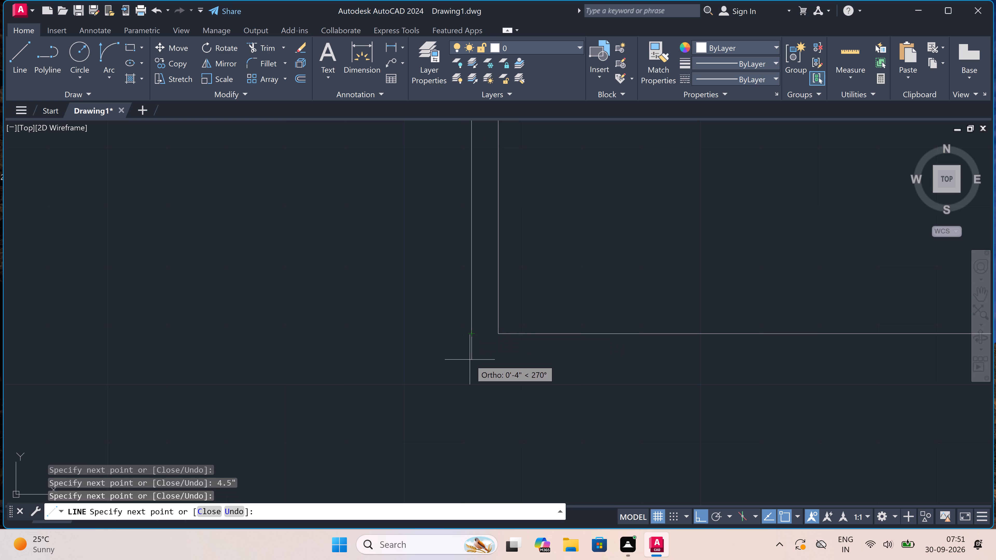
pyautogui.press('4')
pyautogui.write('.5')
pyautogui.write('"')
pyautogui.press('space')
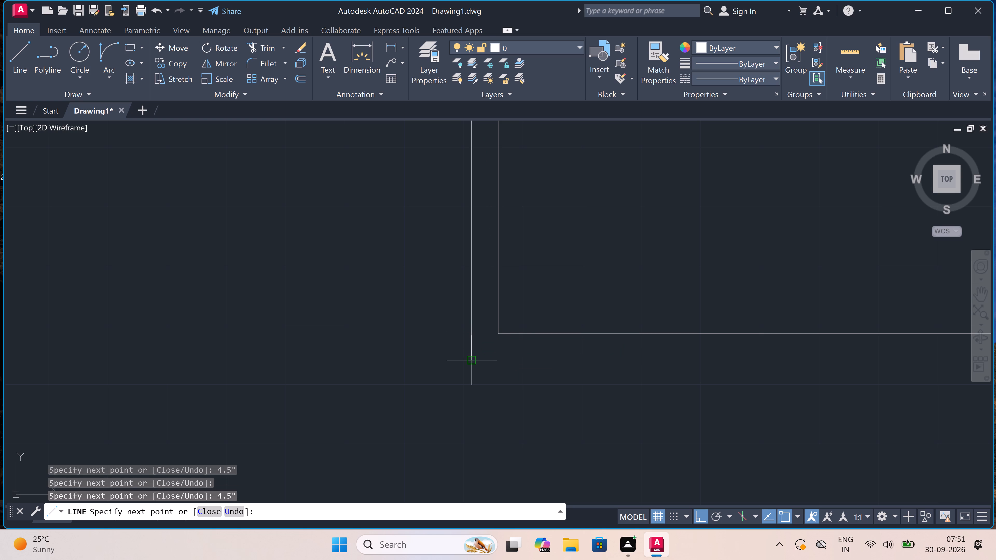
pyautogui.scroll(-3, 467, 354)
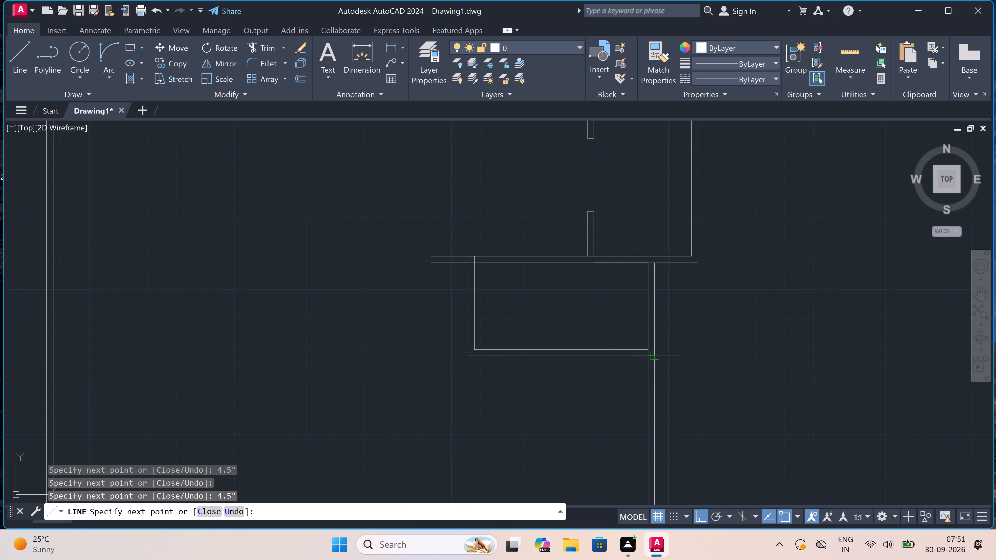
pyautogui.scroll(2, 648, 358)
pyautogui.click(647, 355)
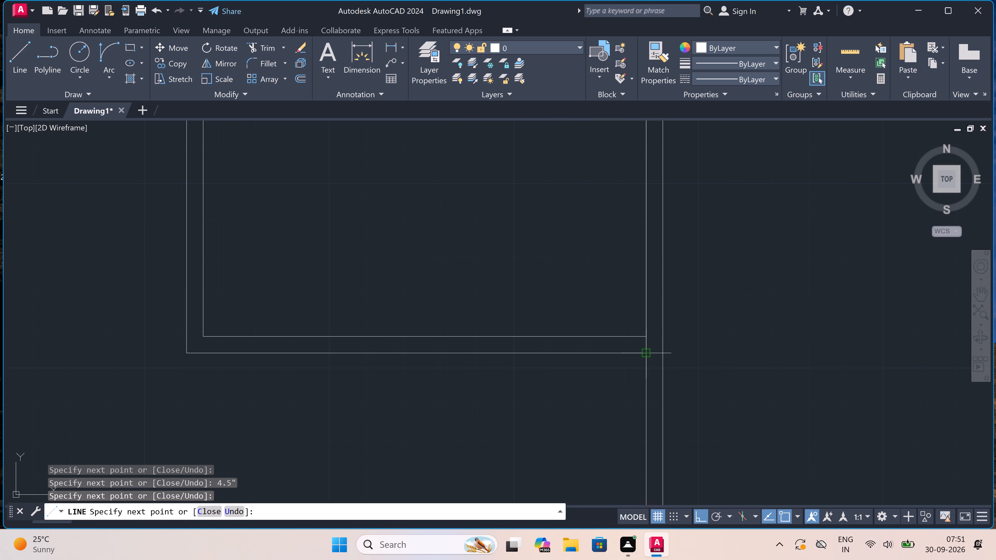
pyautogui.press('Escape')
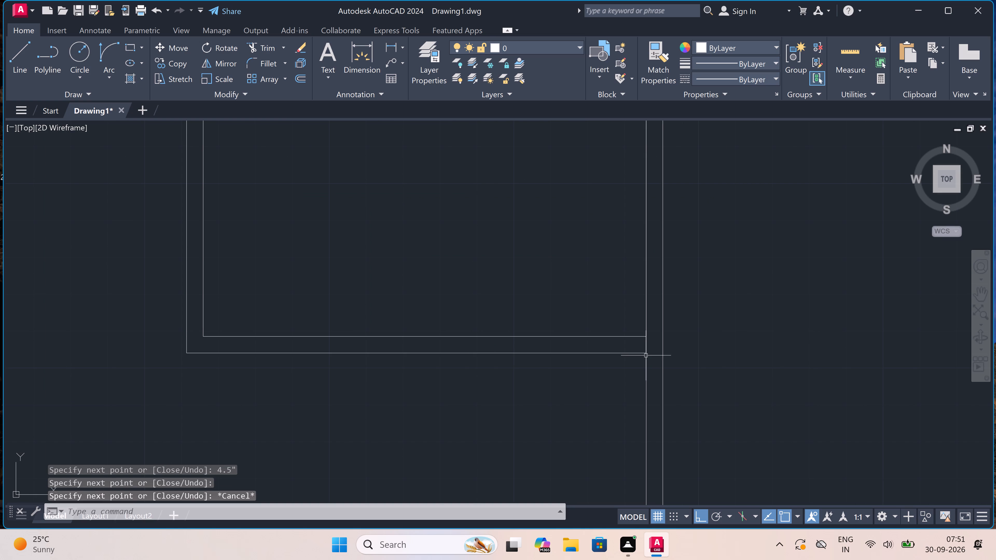
pyautogui.press('Escape')
# Draw the east door jamb across the new south wall, with a 2" stop west from its midpoint and a 2' door leaf north.
pyautogui.press('space')
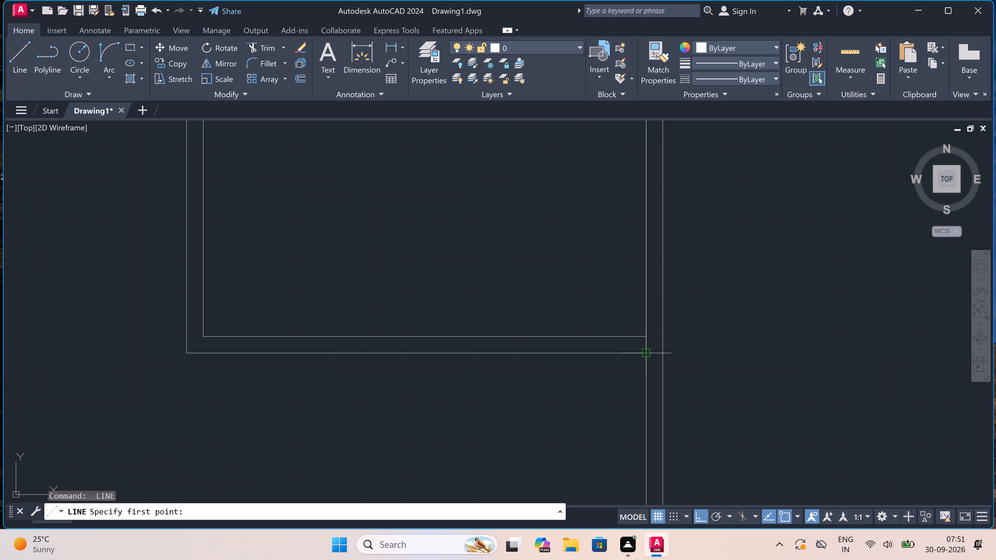
pyautogui.scroll(-3, 495, 361)
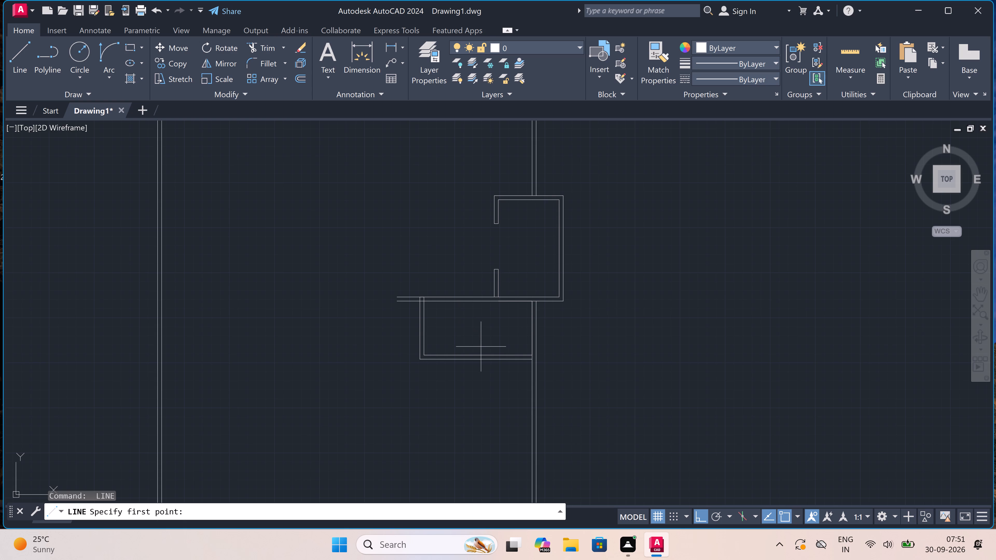
pyautogui.scroll(1, 489, 353)
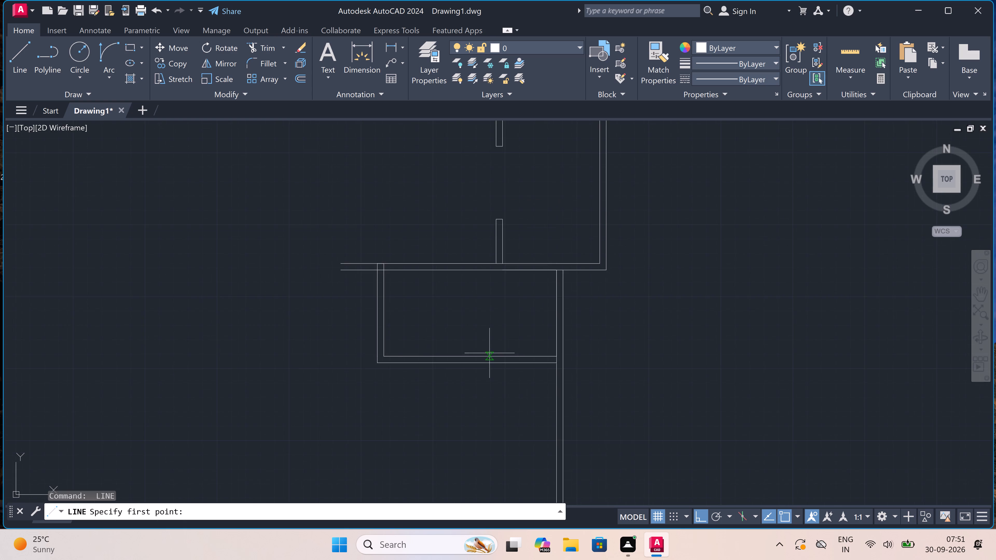
pyautogui.scroll(2, 489, 353)
pyautogui.click(507, 358)
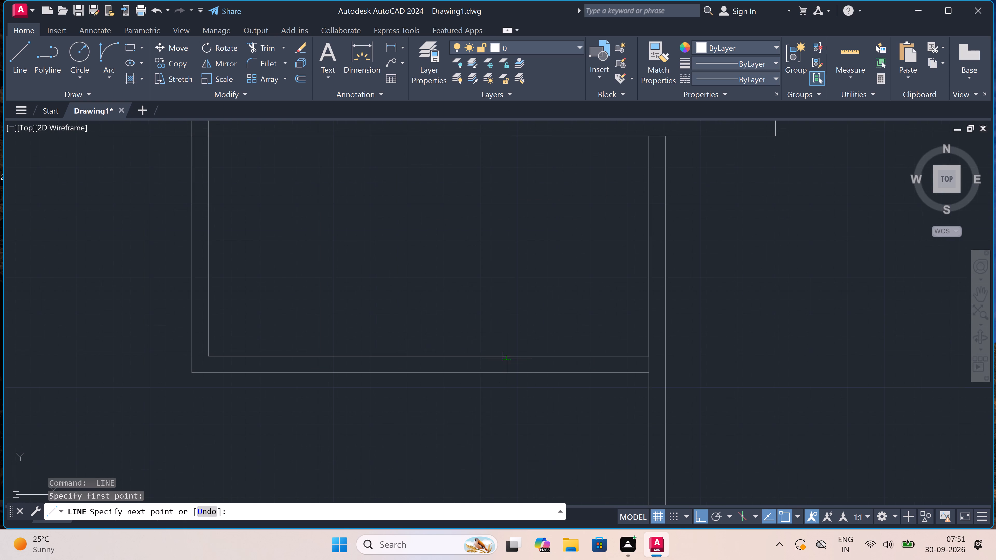
pyautogui.click(509, 370)
pyautogui.click(509, 365)
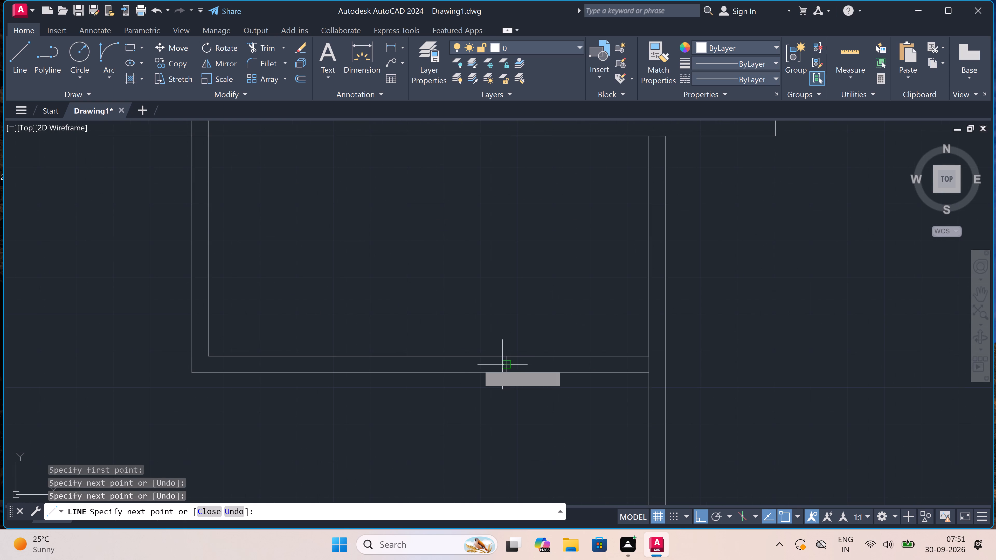
pyautogui.press('3')
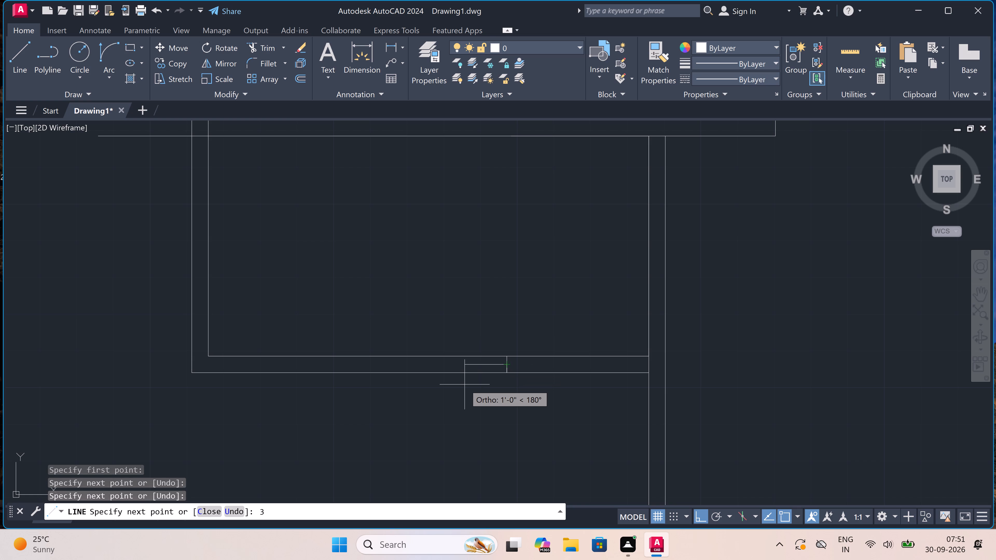
pyautogui.press('BackSpace')
pyautogui.press('2')
pyautogui.write('"')
pyautogui.press('space')
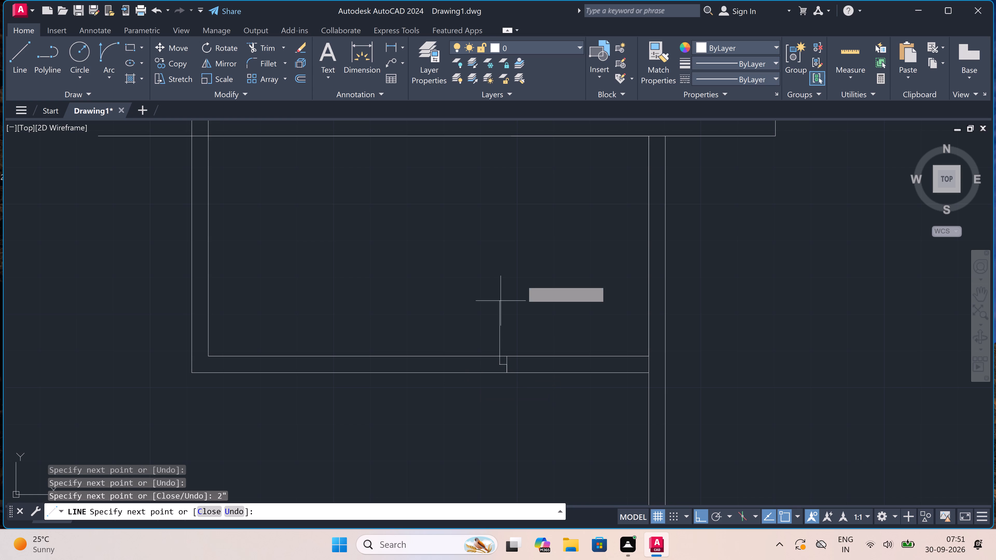
pyautogui.write("2'")
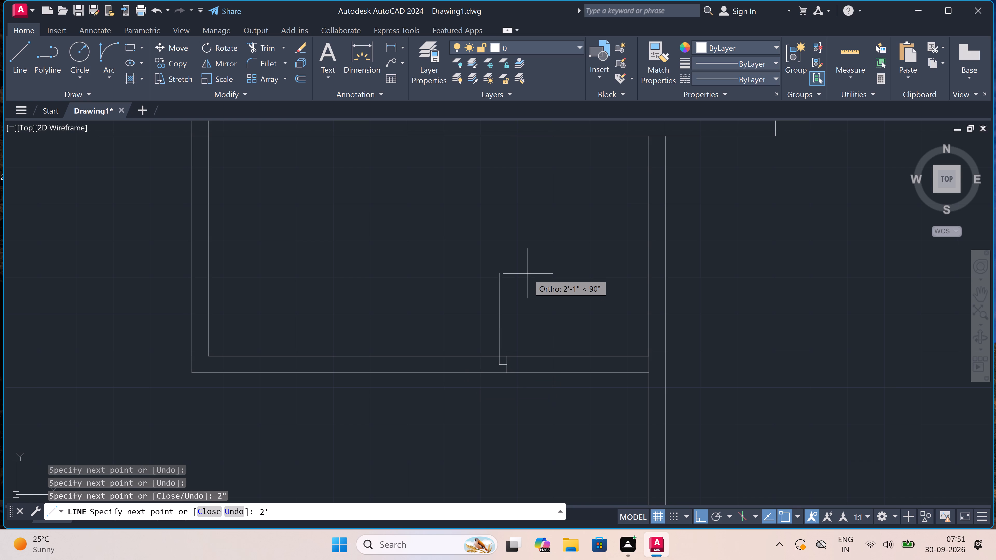
pyautogui.press('space')
pyautogui.press('Escape')
# Draw the west door jamb across the south wall's thickness, with a 2" stop east from its midpoint.
pyautogui.press('space')
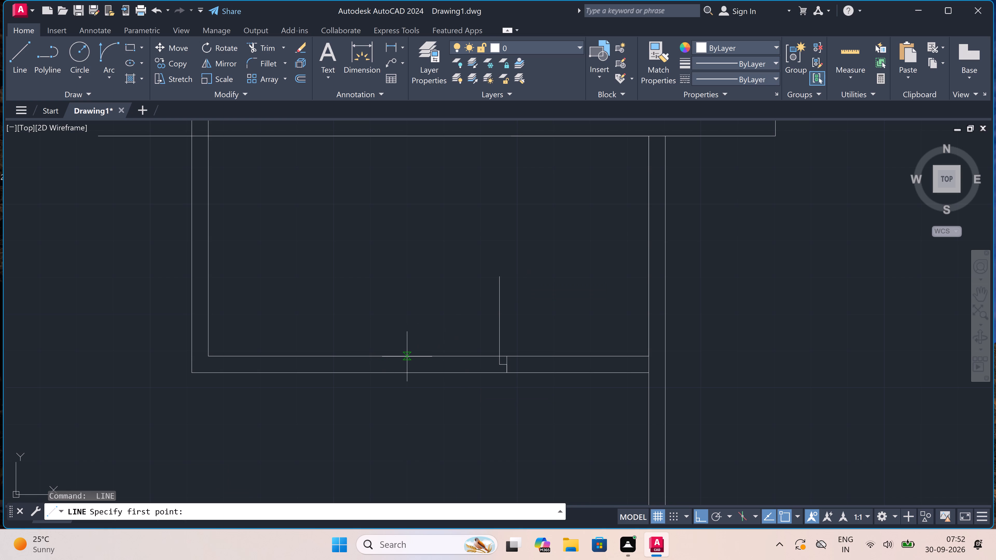
pyautogui.click(414, 358)
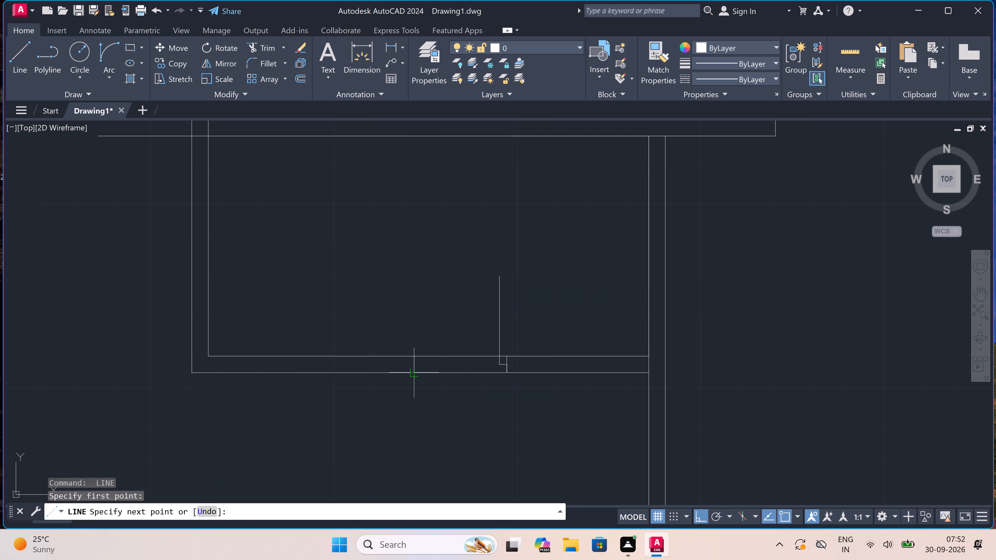
pyautogui.click(417, 374)
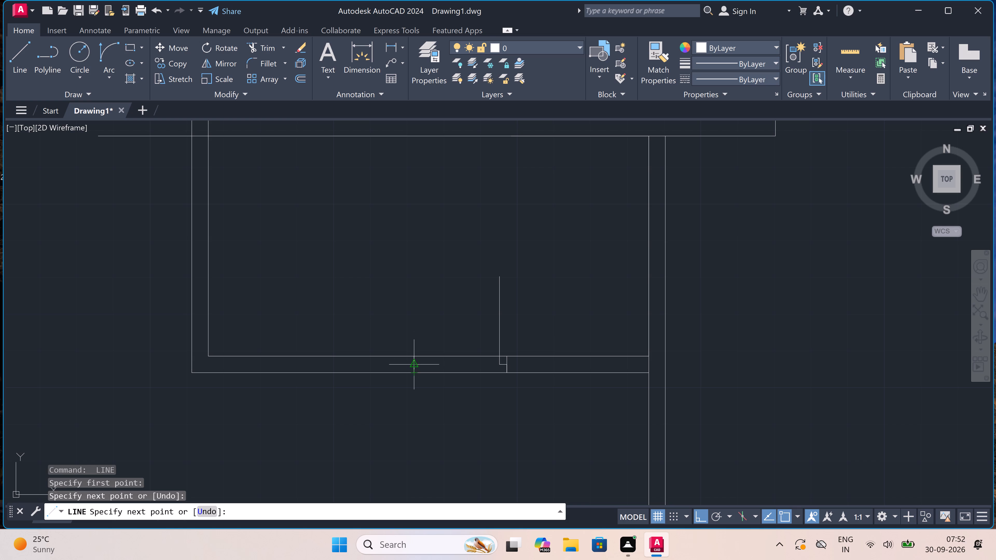
pyautogui.click(417, 364)
pyautogui.press('2')
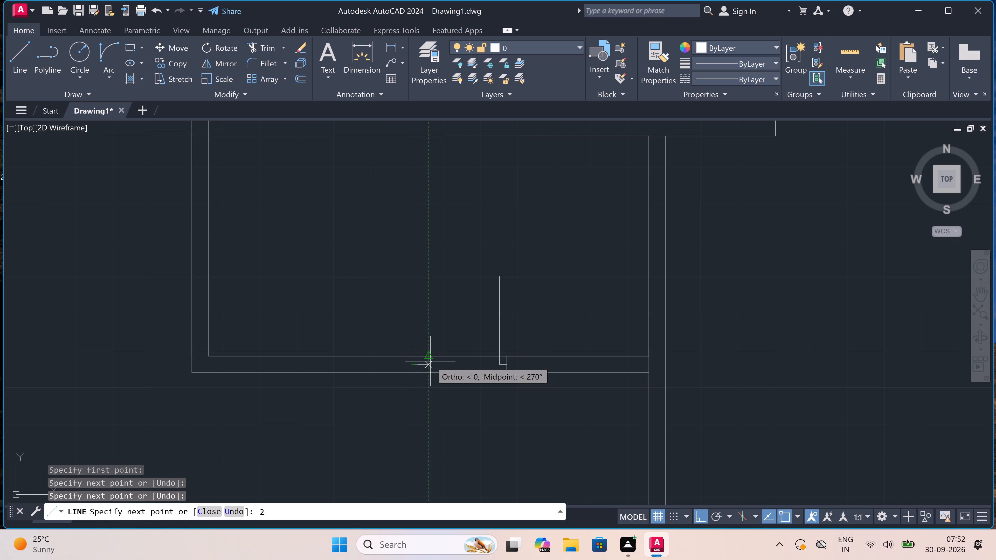
pyautogui.write('"')
pyautogui.press('space')
pyautogui.press('Escape')
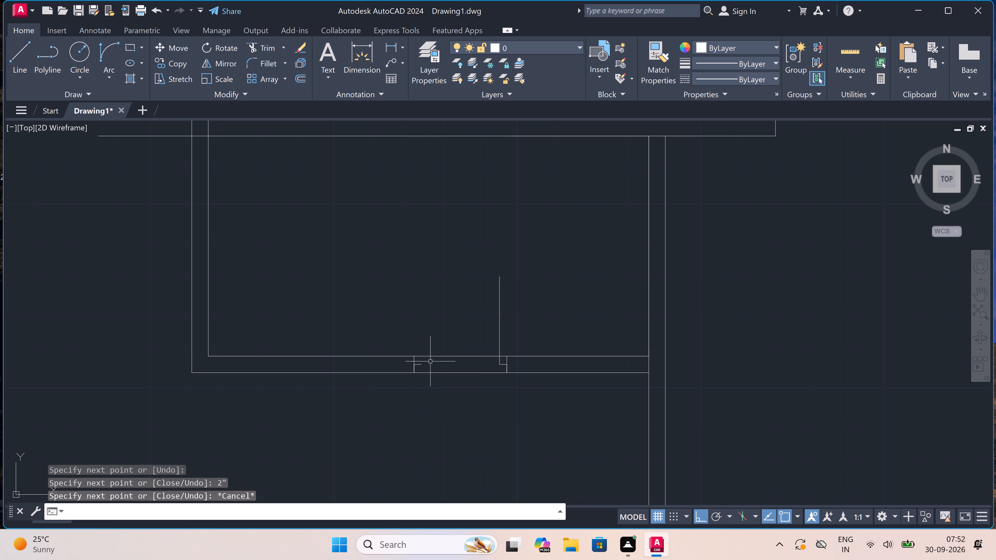
# Draw the door swing arc from the leaf's north end to the end of the west jamb's stop, bulging northwest.
pyautogui.click(107, 43)
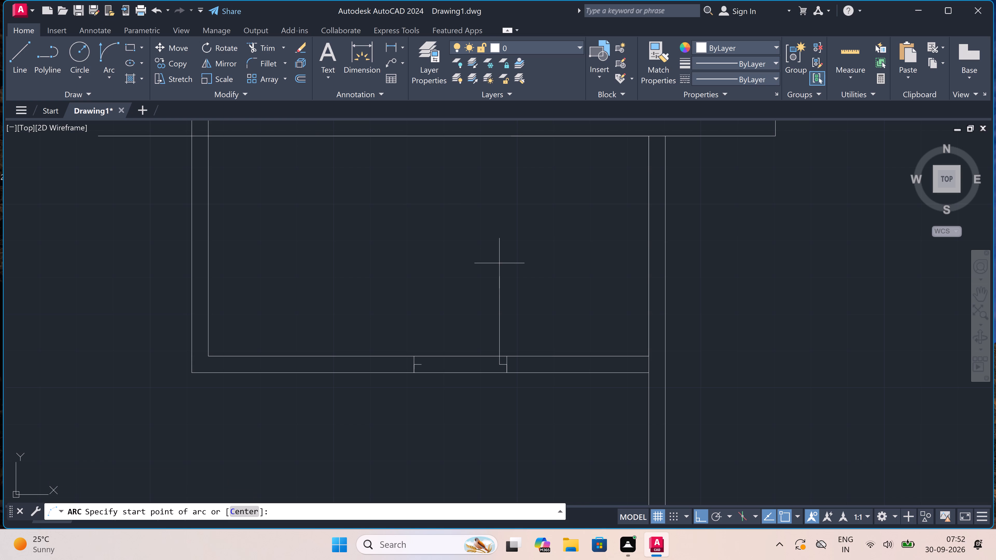
pyautogui.moveTo(499, 271); pyautogui.dragTo(500, 274)
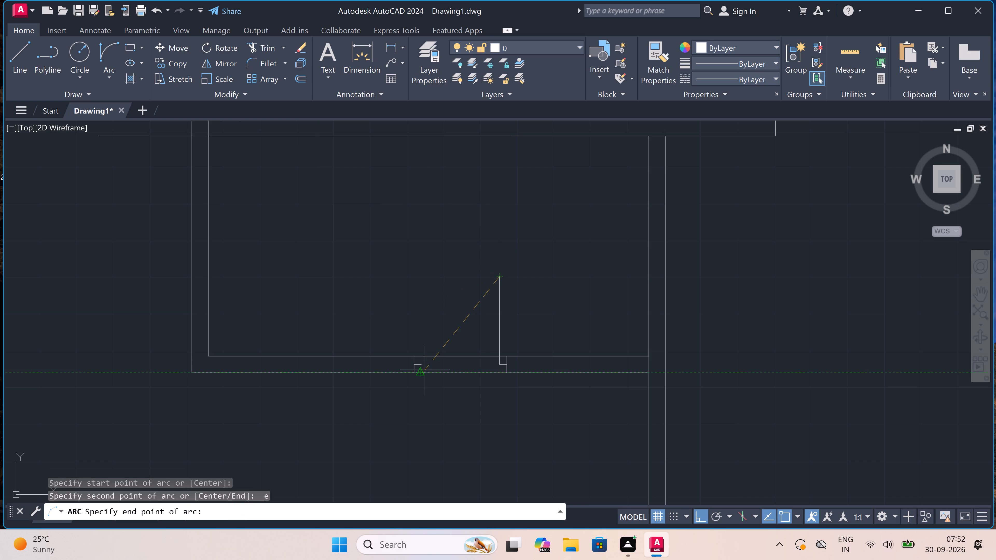
pyautogui.click(420, 363)
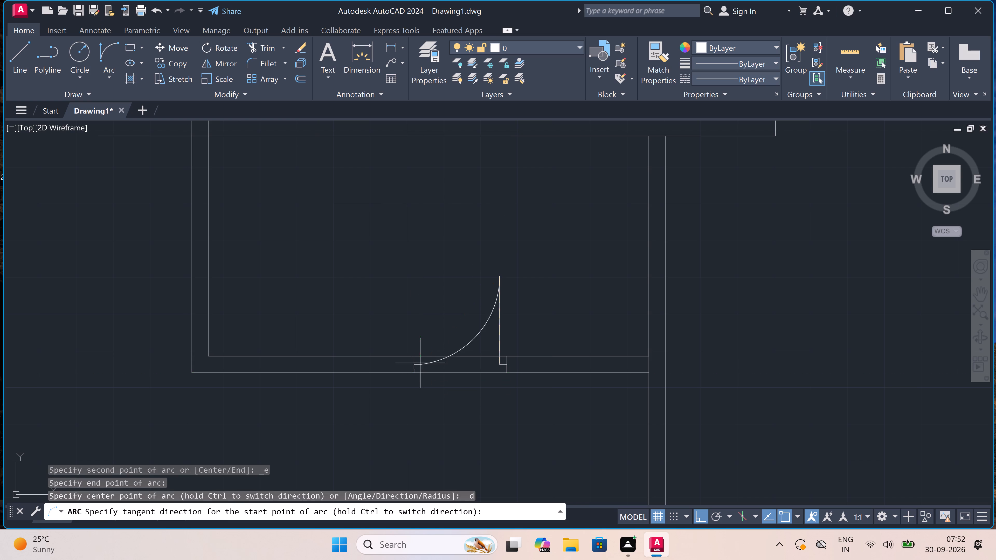
pyautogui.click(389, 245)
# Trim the south wall lines across the door opening and the east wall's inner face where the south wall joins.
pyautogui.write('tr')
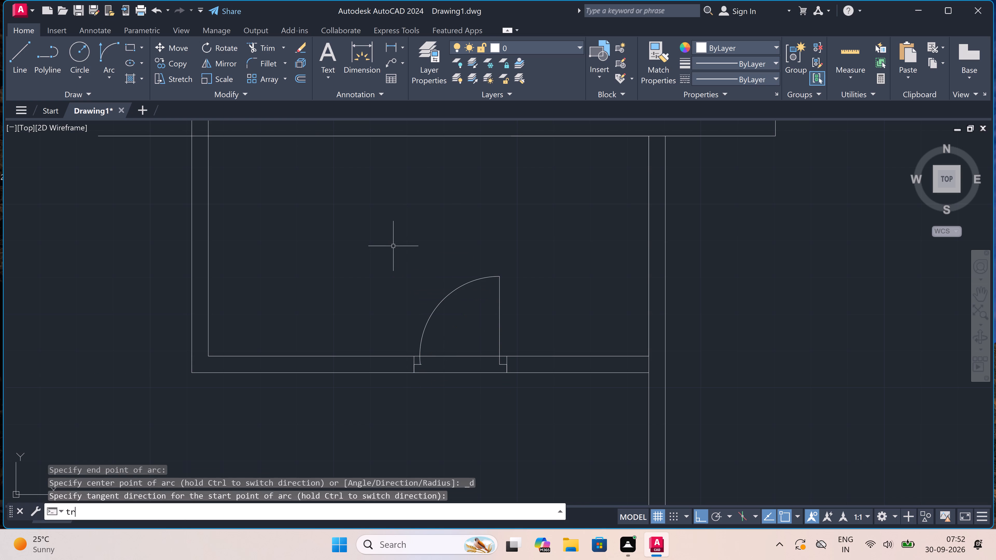
pyautogui.press('space')
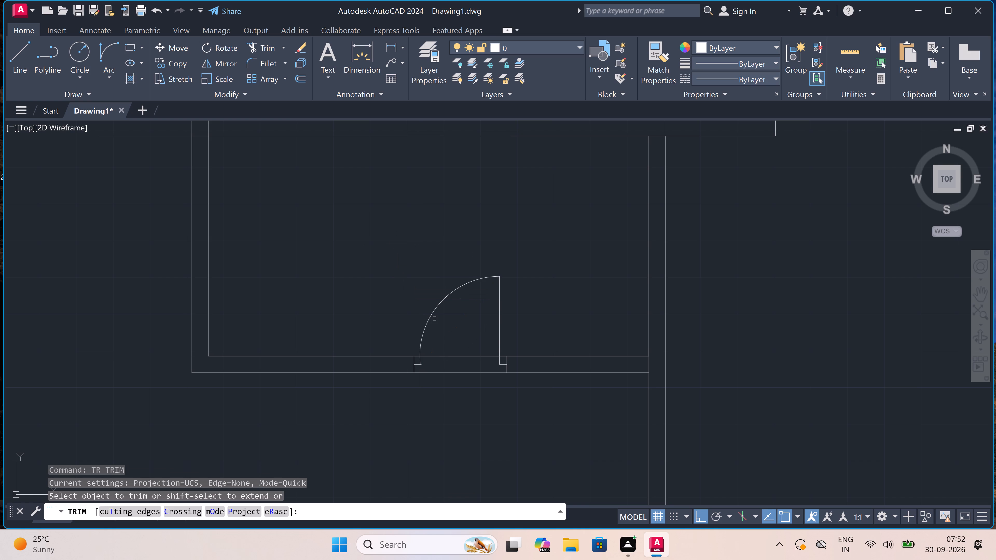
pyautogui.click(452, 334)
pyautogui.click(462, 431)
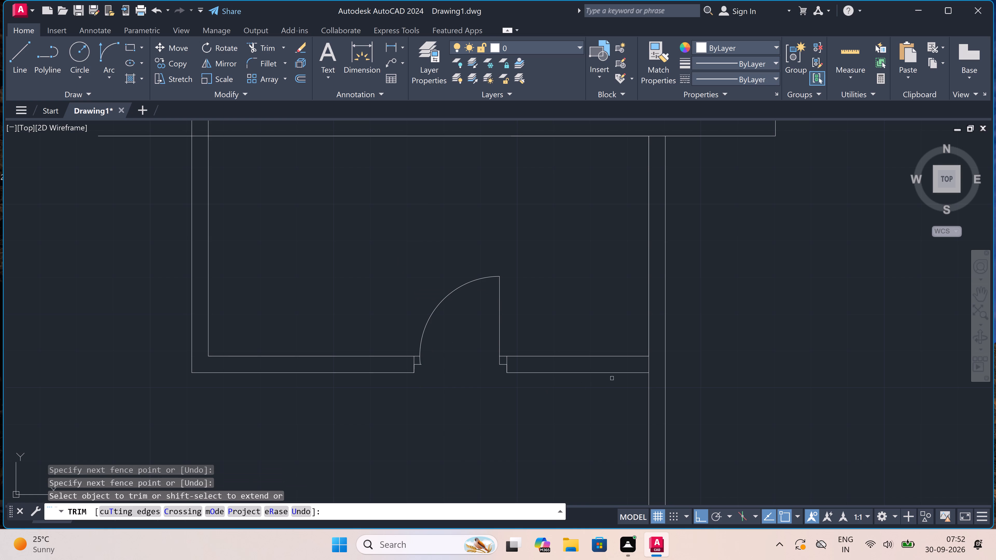
pyautogui.click(645, 362)
pyautogui.click(660, 357)
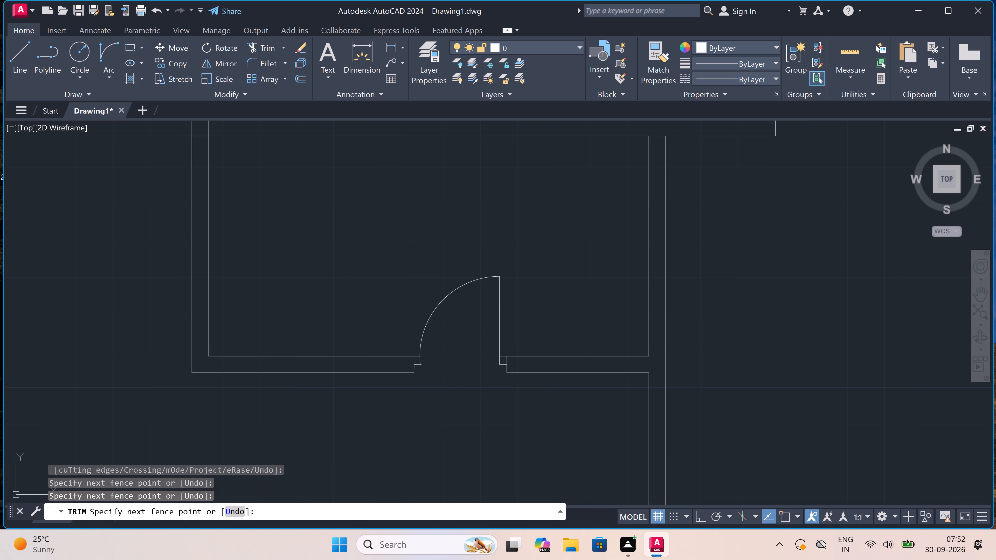
# Trim the wall lines overhanging west of the small room and clear the crossing lines inside its northwest corner.
pyautogui.scroll(-3, 659, 358)
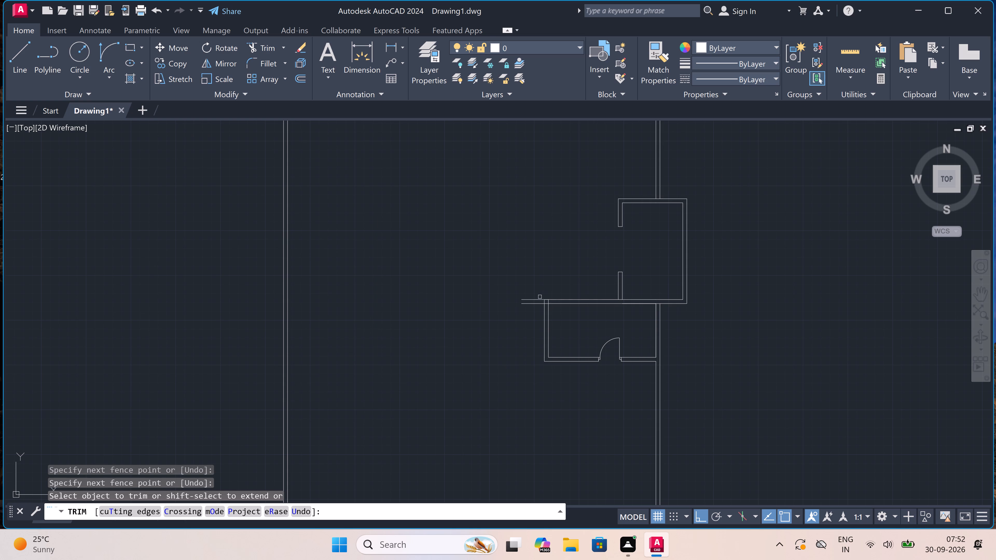
pyautogui.scroll(3, 543, 298)
pyautogui.click(537, 294)
pyautogui.click(525, 374)
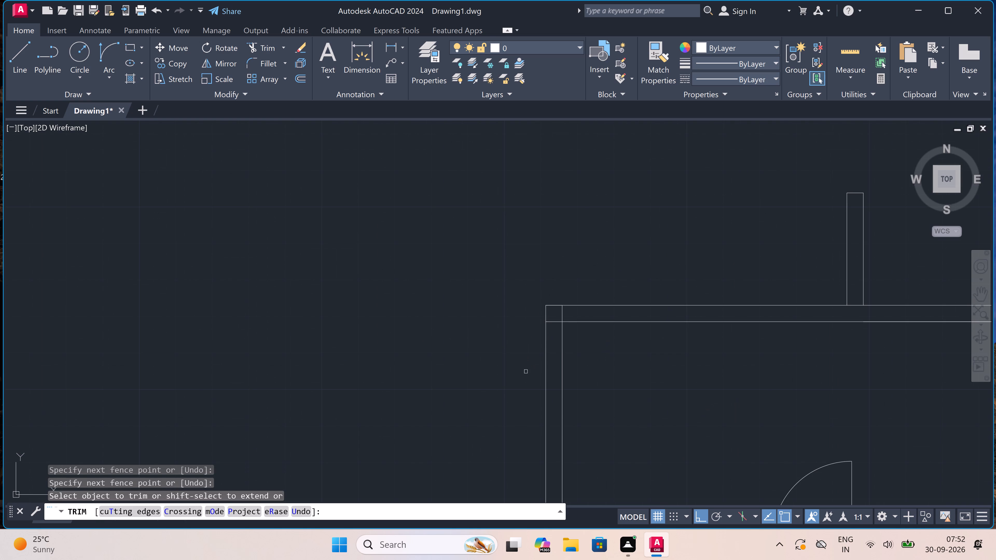
pyautogui.scroll(2, 554, 329)
pyautogui.click(552, 303)
pyautogui.click(553, 328)
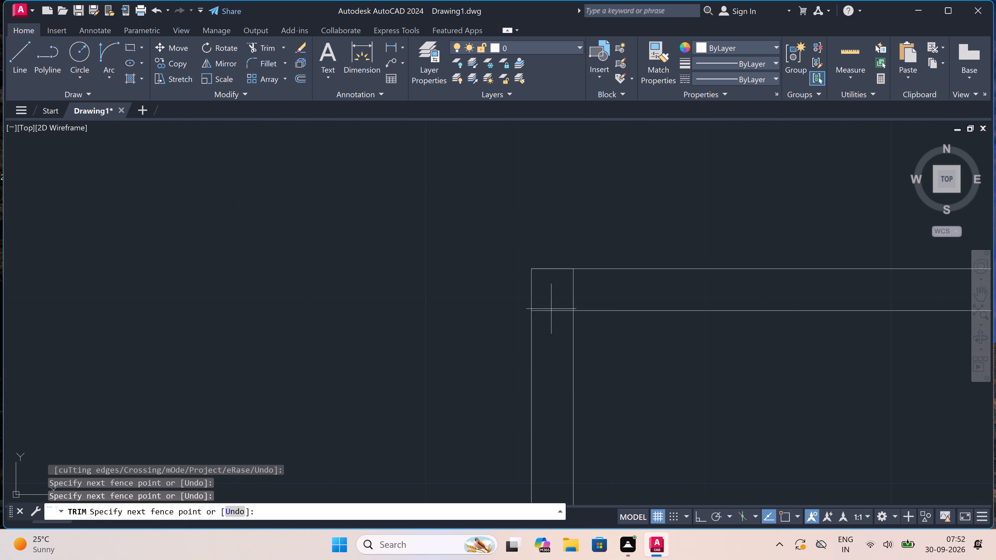
pyautogui.click(553, 302)
pyautogui.doubleClick(579, 288)
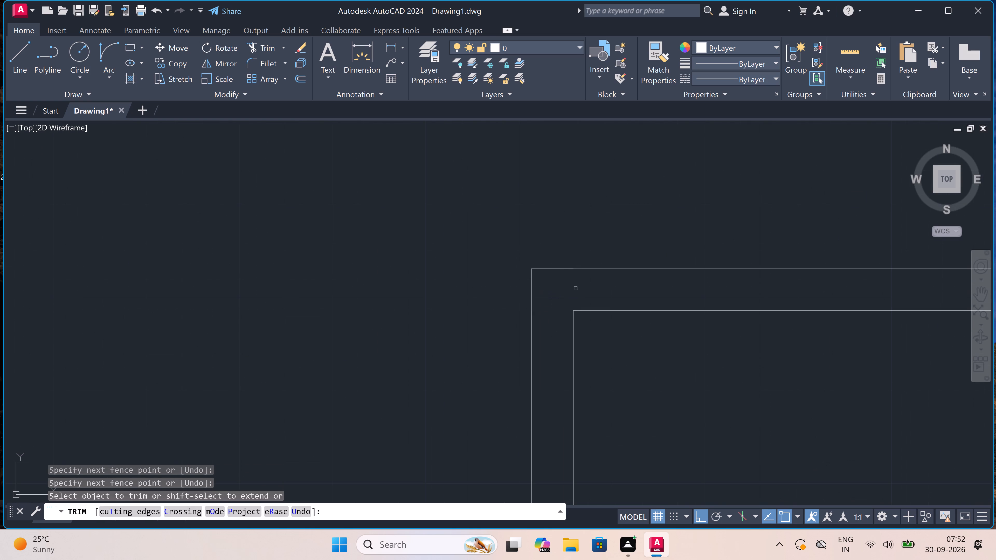
pyautogui.scroll(-7, 484, 281)
pyautogui.scroll(1, 514, 342)
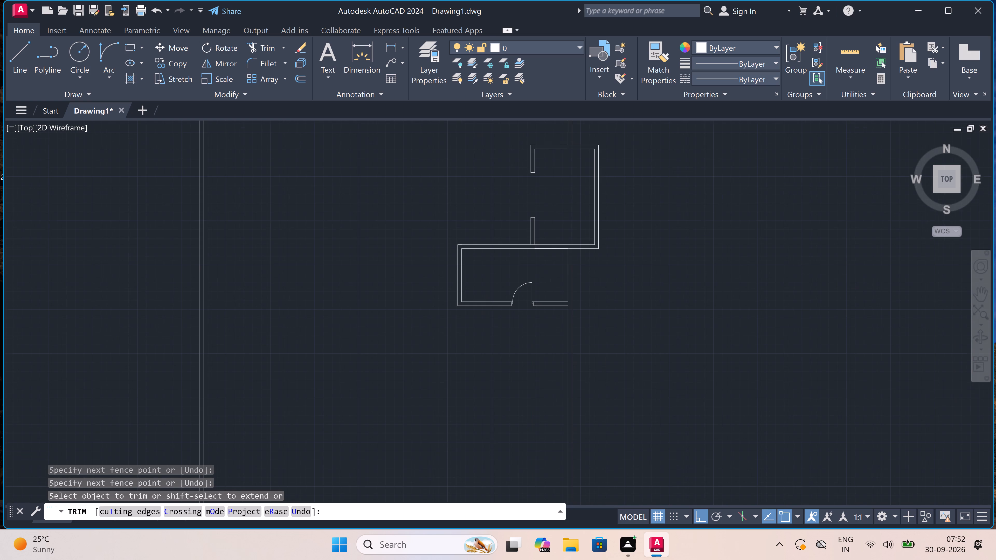
pyautogui.press('Escape')
# Draw the next room's inner wall faces from the south wall's east end: 13'7.5" south, 10' west, and back north to that wall.
pyautogui.press('l')
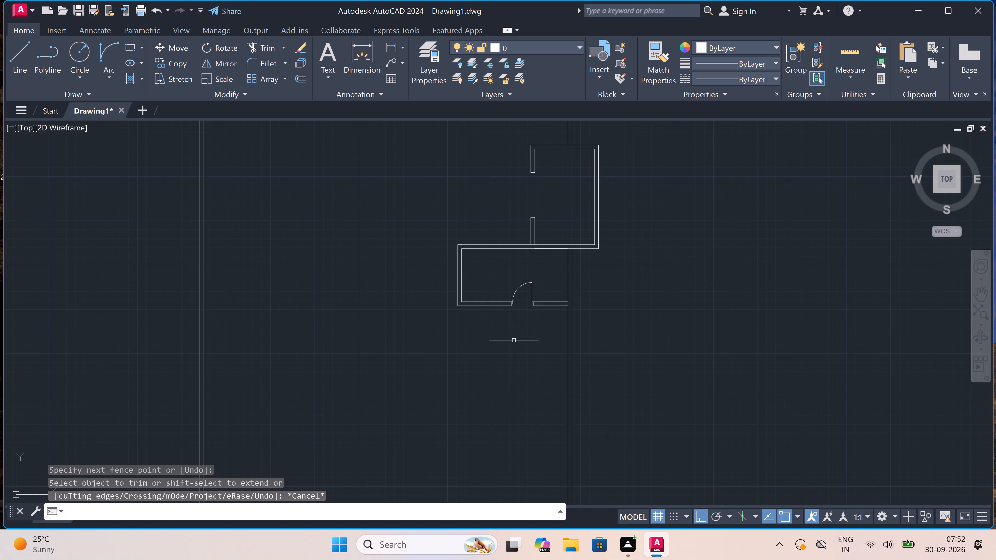
pyautogui.press('Escape')
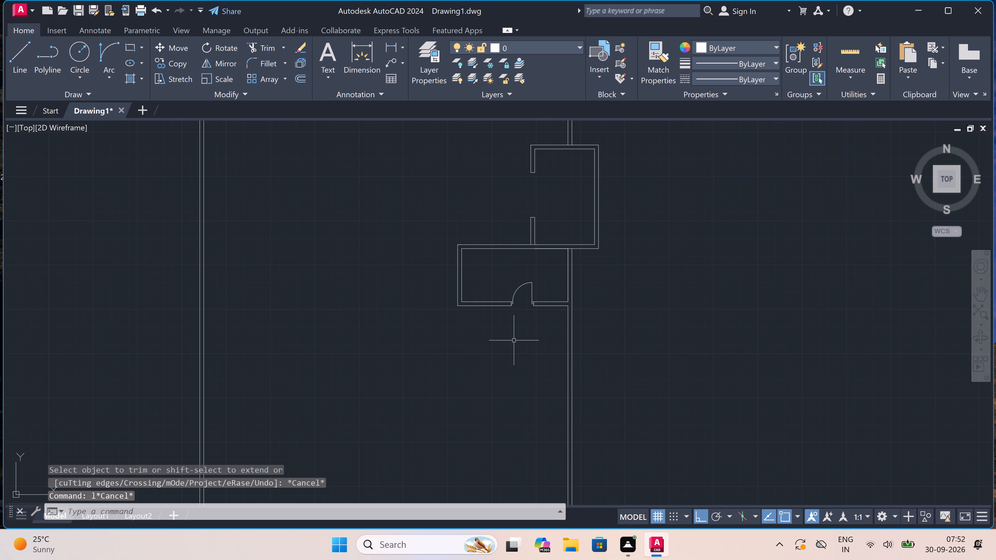
pyautogui.write('l')
pyautogui.press('space')
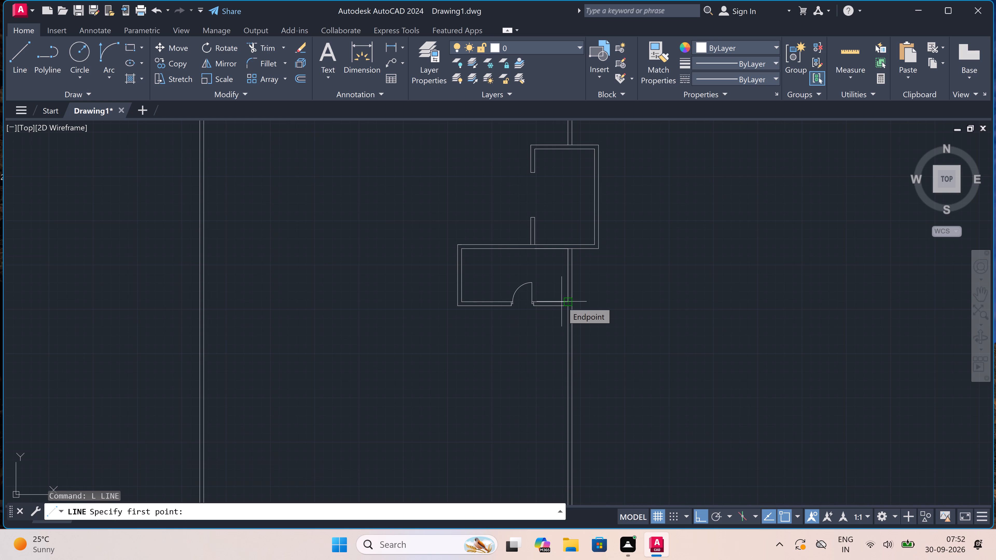
pyautogui.scroll(1, 562, 302)
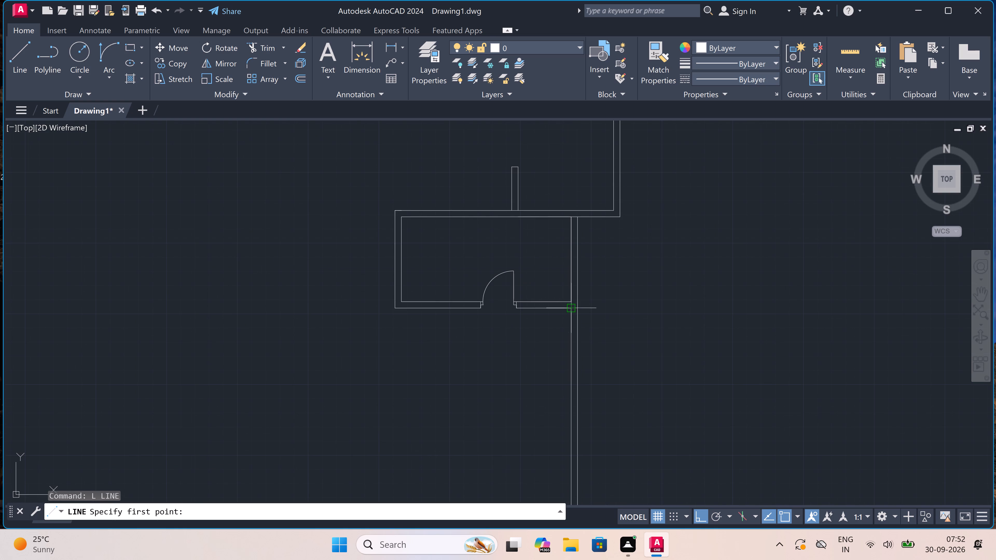
pyautogui.click(574, 308)
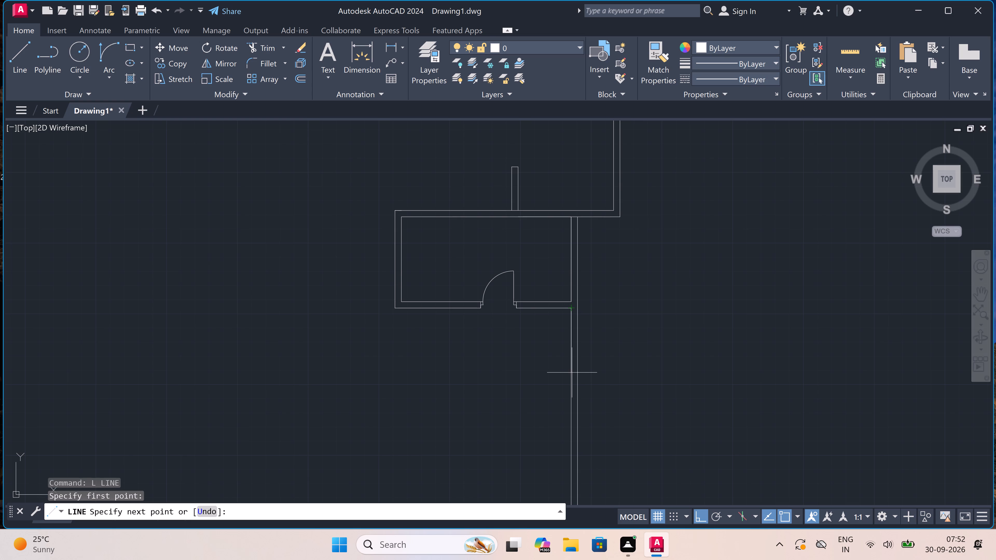
pyautogui.write('13')
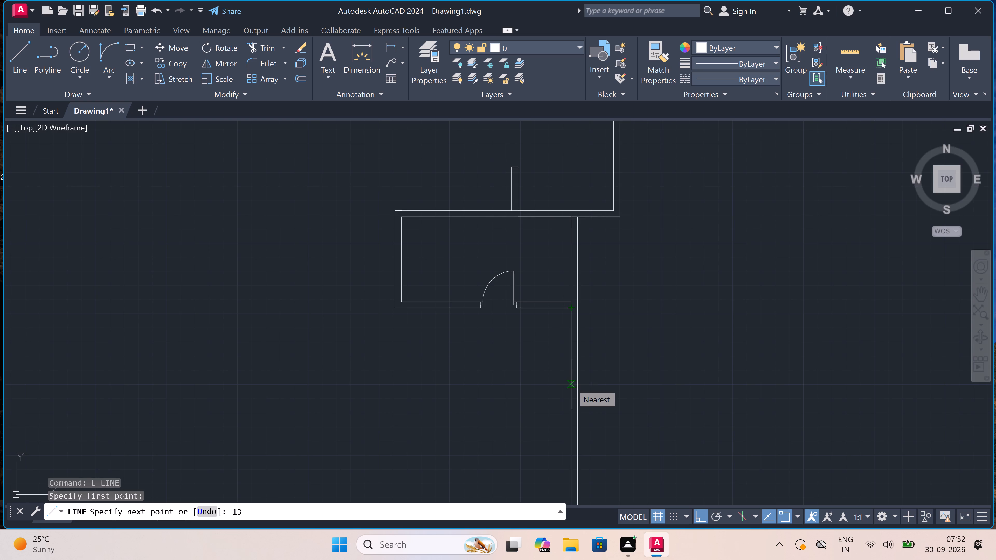
pyautogui.press("'")
pyautogui.write('7.5')
pyautogui.write('"')
pyautogui.press('space')
pyautogui.scroll(-2, 571, 381)
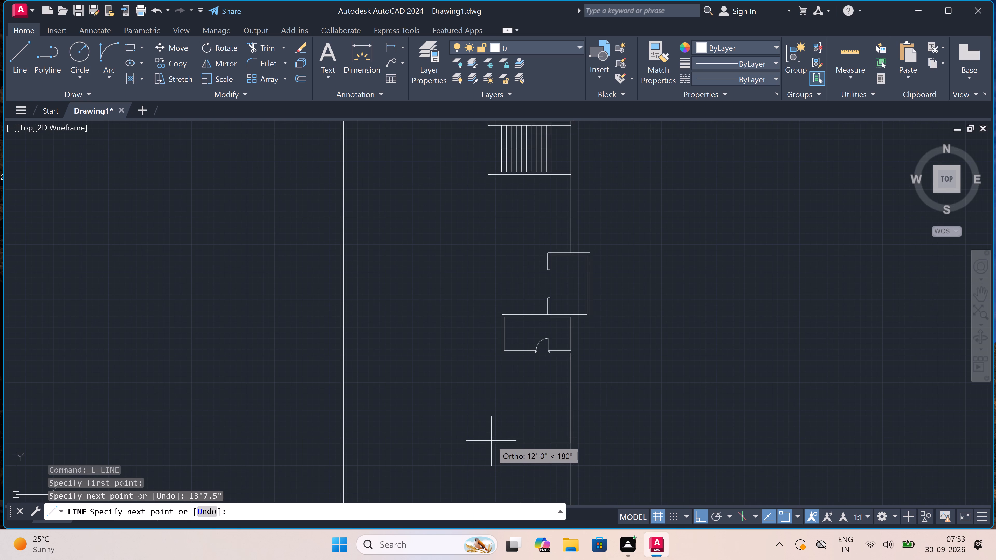
pyautogui.write("10'")
pyautogui.press('space')
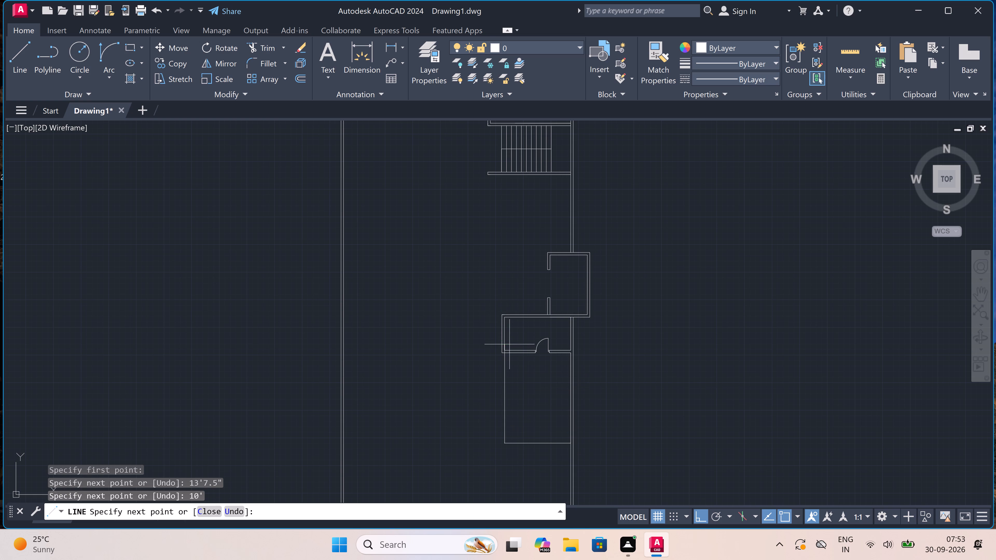
pyautogui.scroll(4, 501, 346)
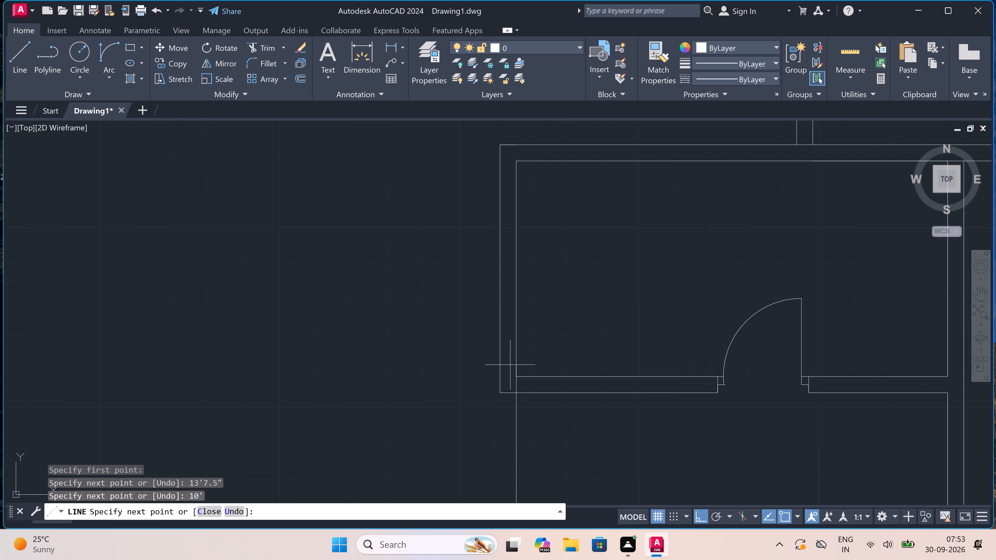
pyautogui.click(519, 391)
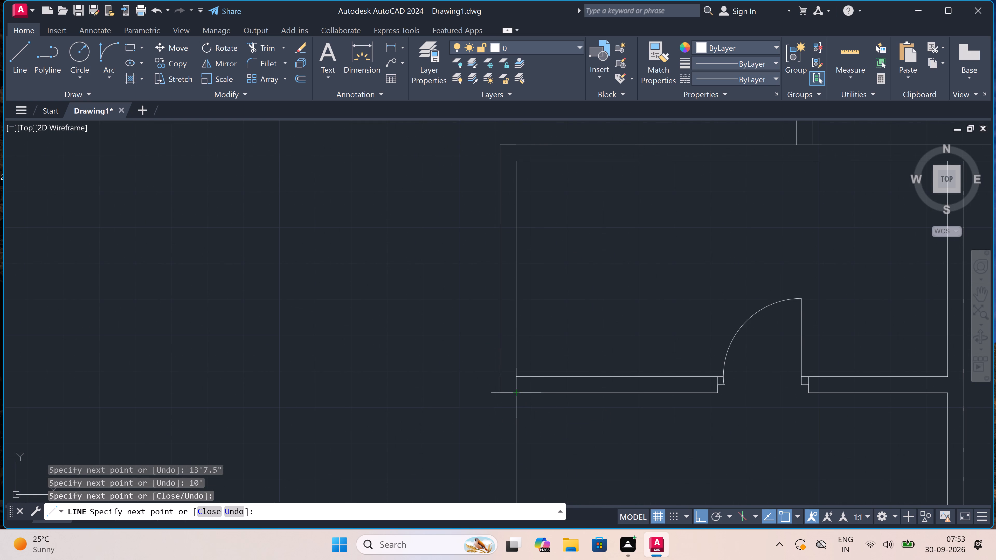
# Continue with the outer wall faces, offset 4.5" west and 4.5" south of the inner ones, ending at the building's east wall.
pyautogui.write('4,')
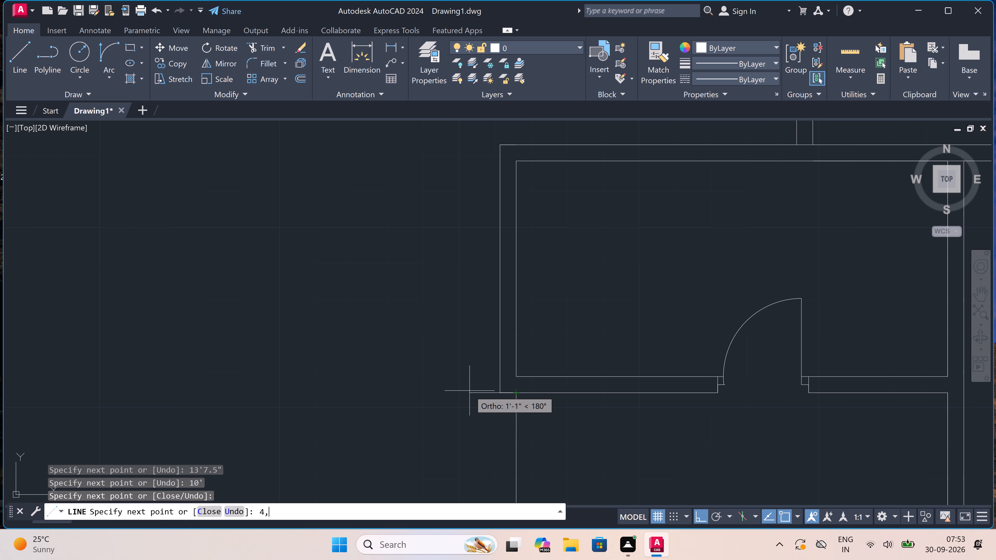
pyautogui.press('BackSpace')
pyautogui.write('.5')
pyautogui.write('"')
pyautogui.press('space')
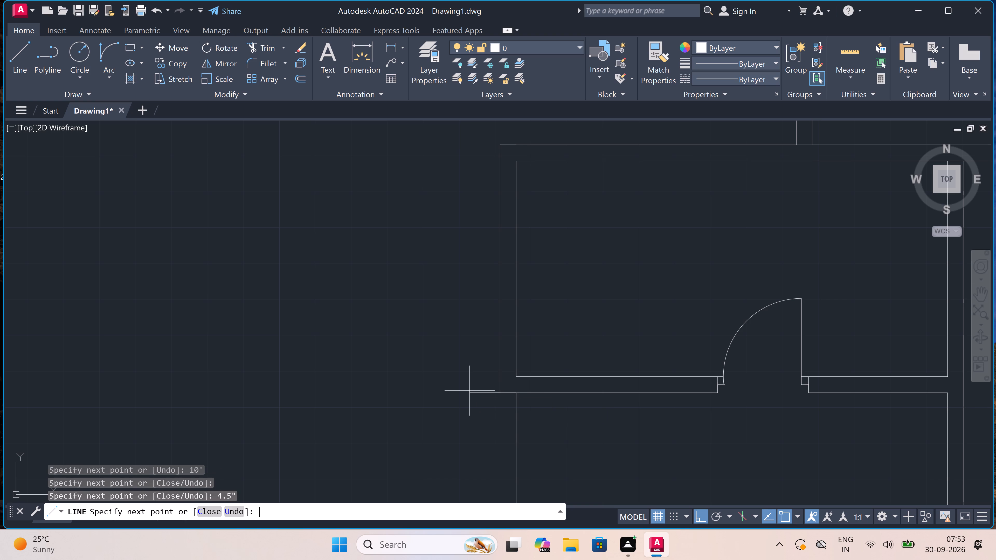
pyautogui.scroll(-5, 469, 391)
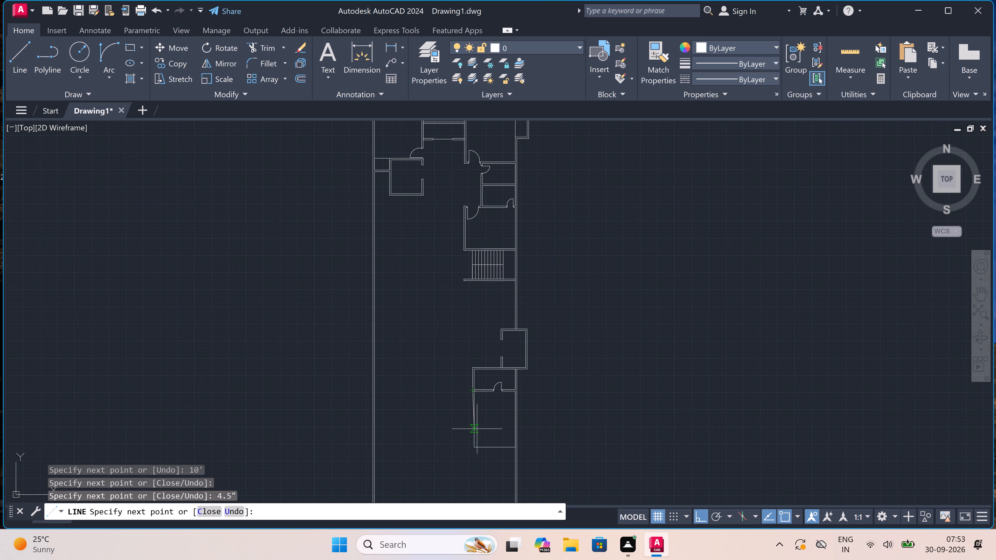
pyautogui.scroll(3, 476, 452)
pyautogui.scroll(3, 439, 433)
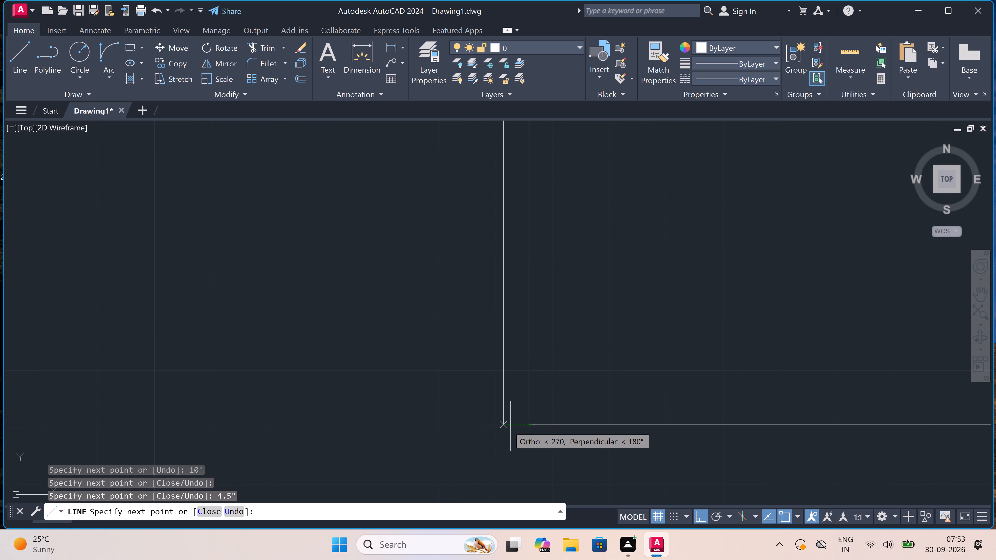
pyautogui.click(503, 424)
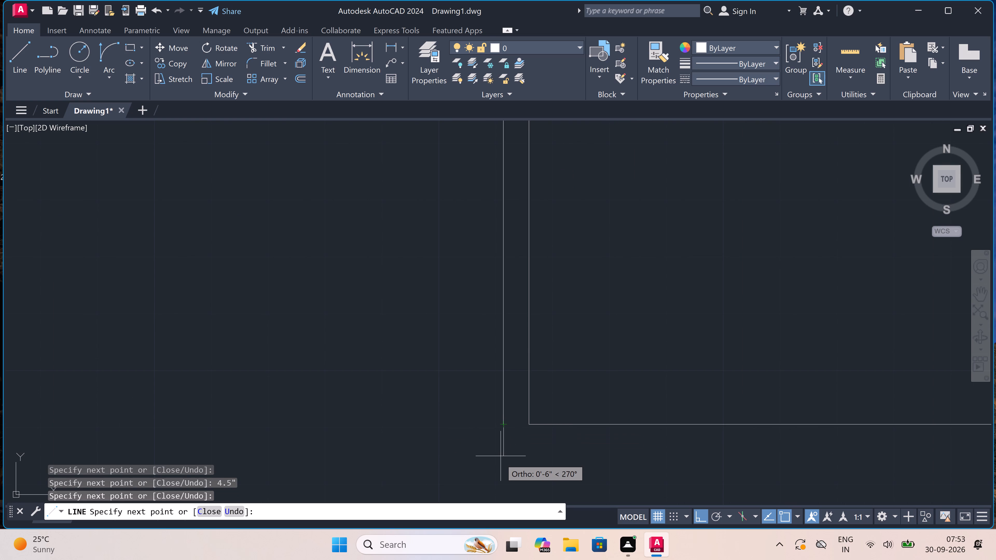
pyautogui.write('4.5')
pyautogui.write('"')
pyautogui.press('space')
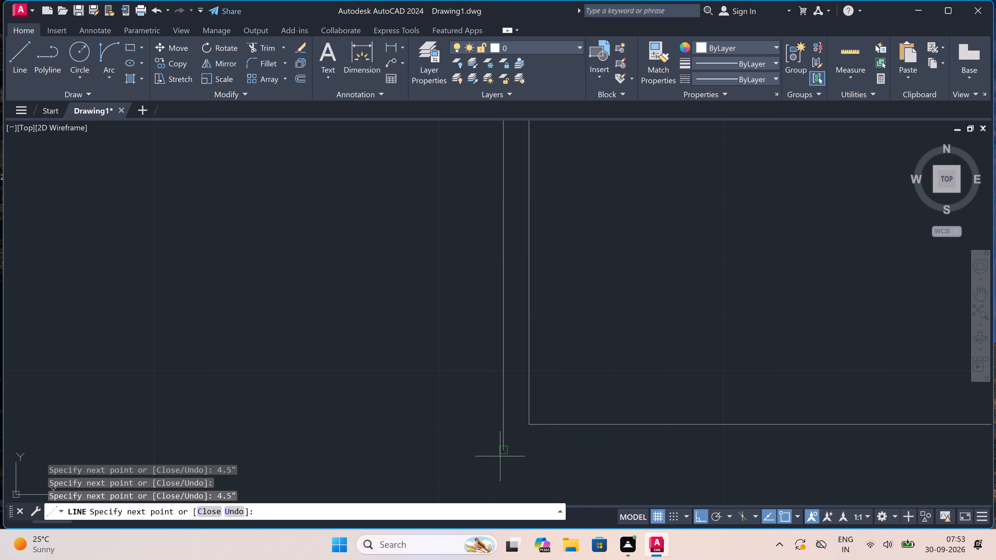
pyautogui.scroll(-3, 370, 423)
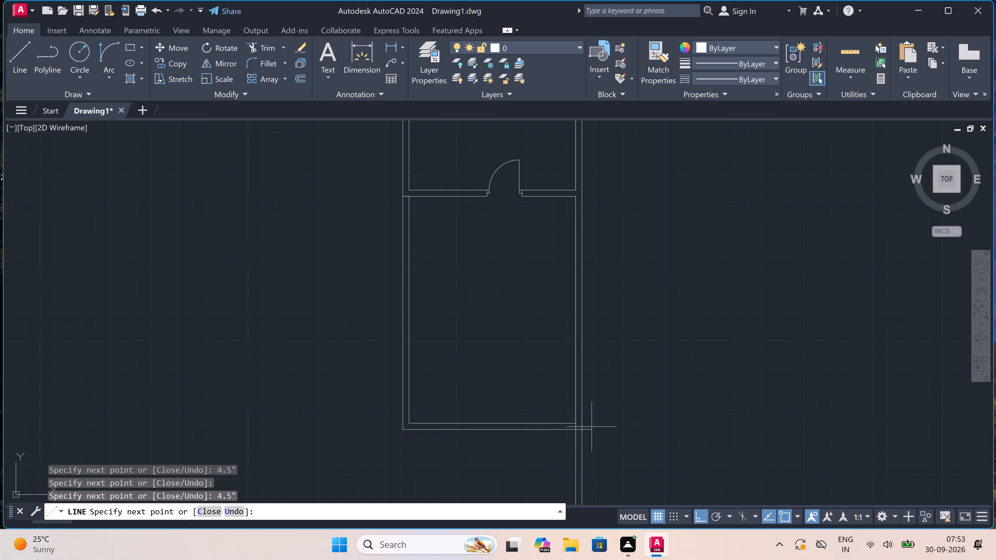
pyautogui.click(575, 429)
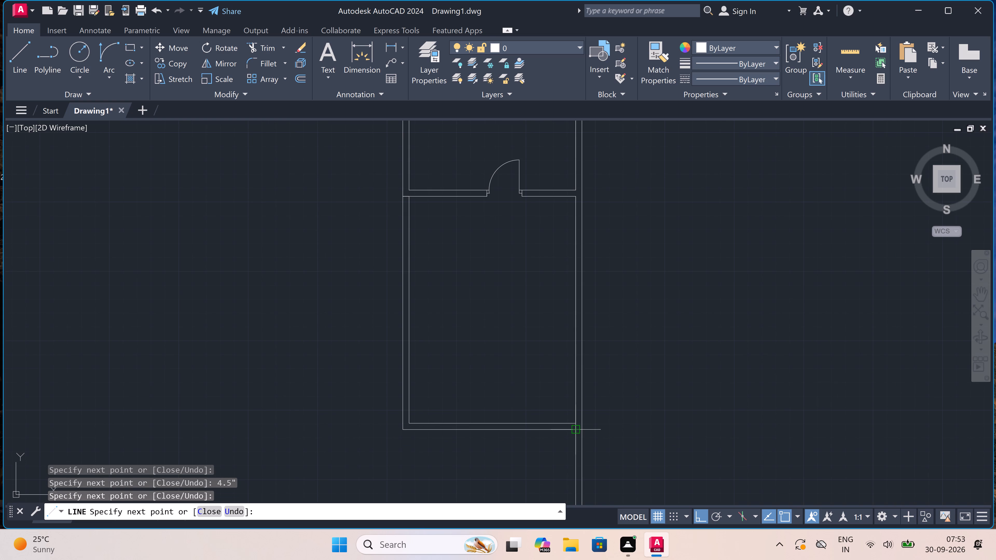
pyautogui.press('Escape')
# Draw a door jamb across the new room's west wall near its north end, with a 2" stop south and a 3' leaf east.
pyautogui.press('space')
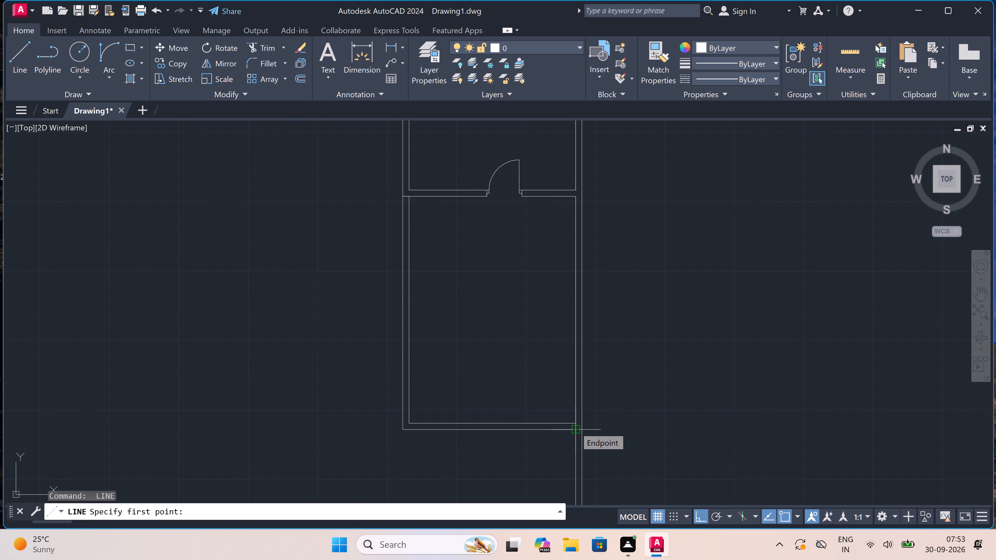
pyautogui.scroll(-2, 576, 428)
pyautogui.scroll(3, 516, 335)
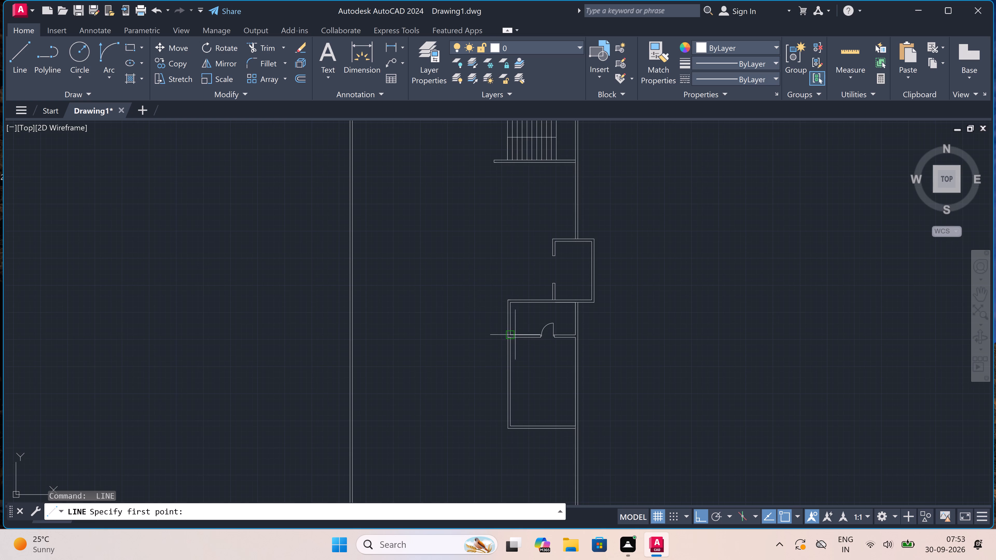
pyautogui.scroll(2, 490, 357)
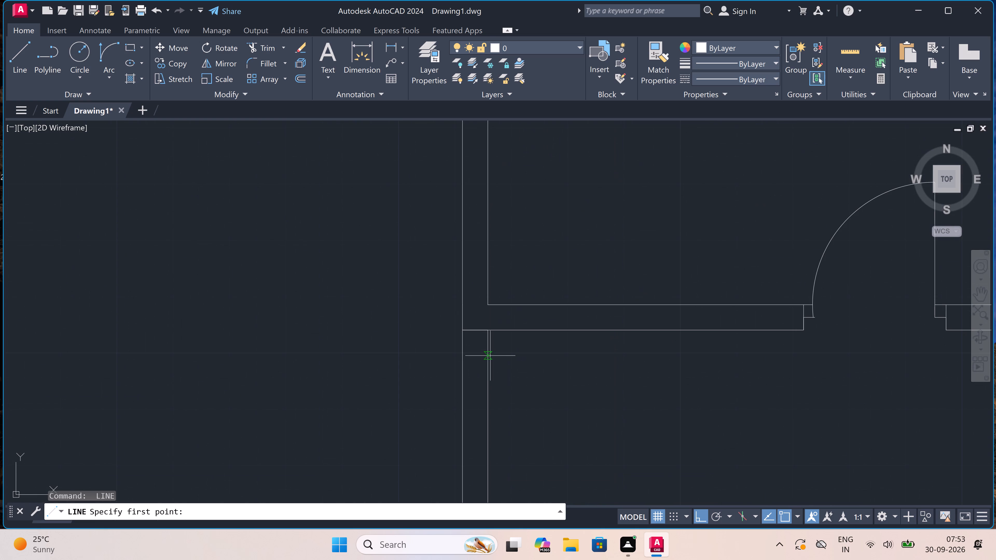
pyautogui.click(487, 357)
pyautogui.click(462, 355)
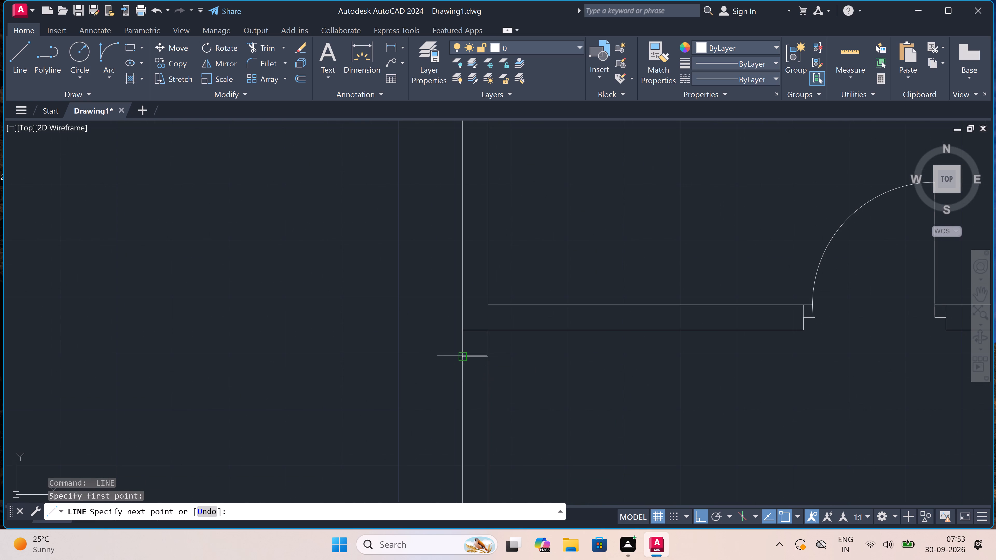
pyautogui.click(474, 355)
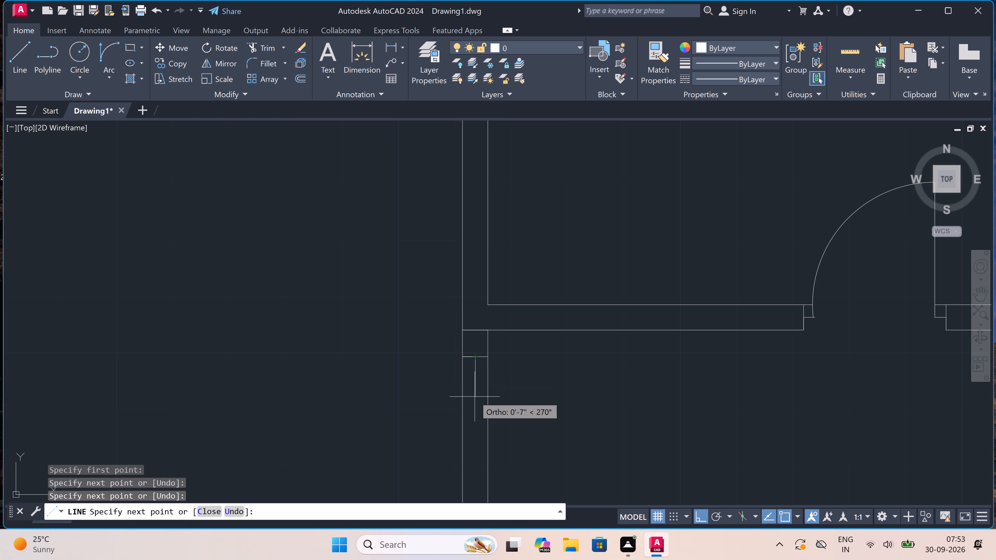
pyautogui.press('2')
pyautogui.write('"')
pyautogui.press('space')
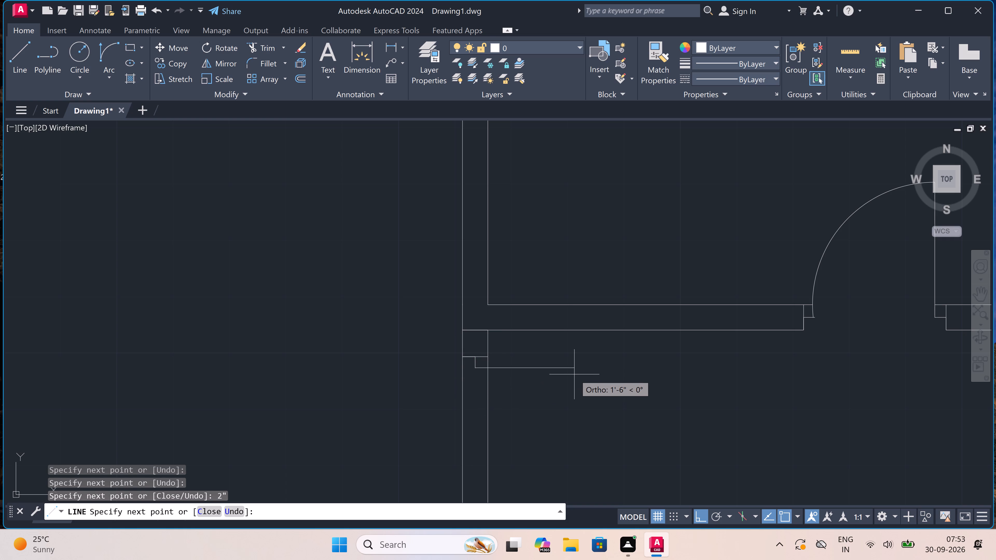
pyautogui.write("3'")
pyautogui.press('space')
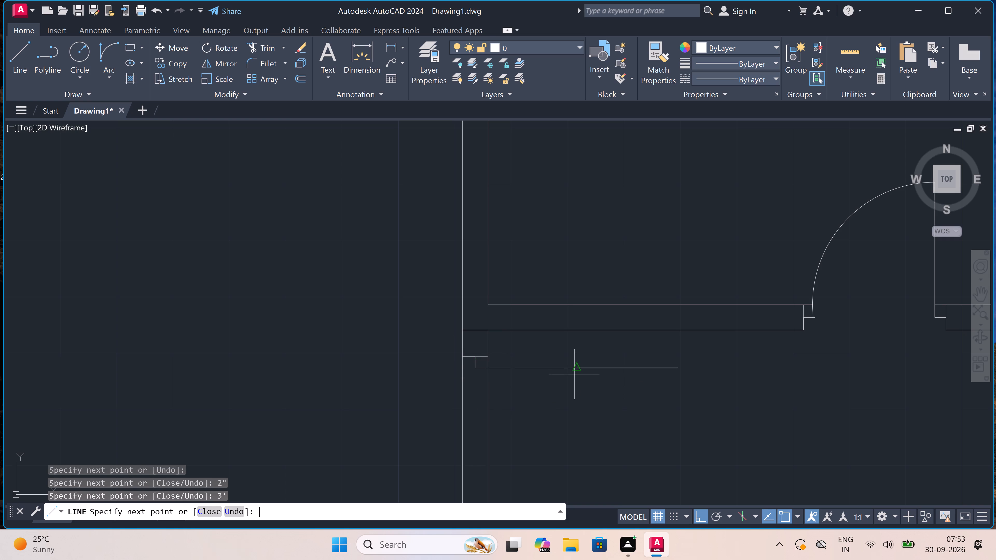
pyautogui.press('Escape')
# Draw the opposite jamb line across the west wall farther south, with a 2" stop running north from its midpoint.
pyautogui.press('space')
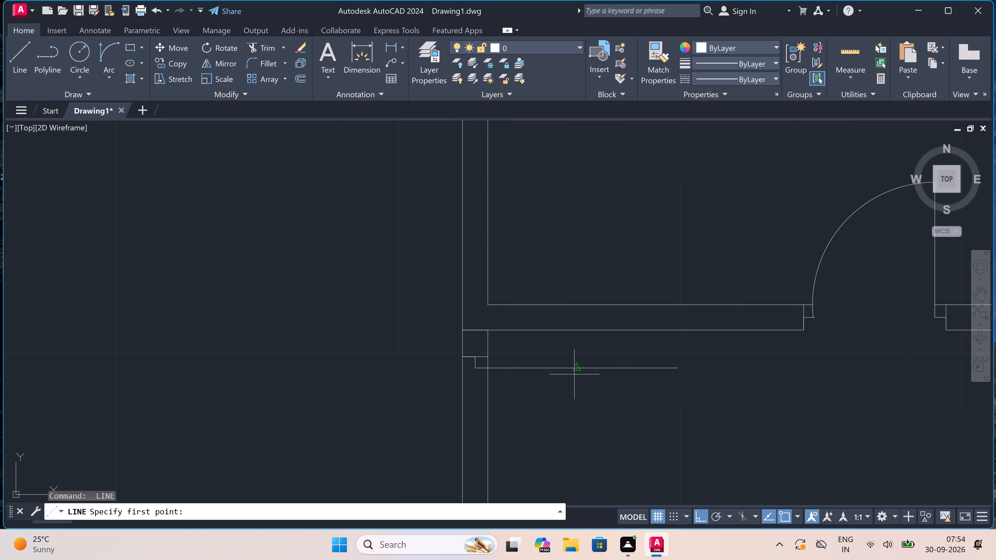
pyautogui.scroll(-1, 574, 373)
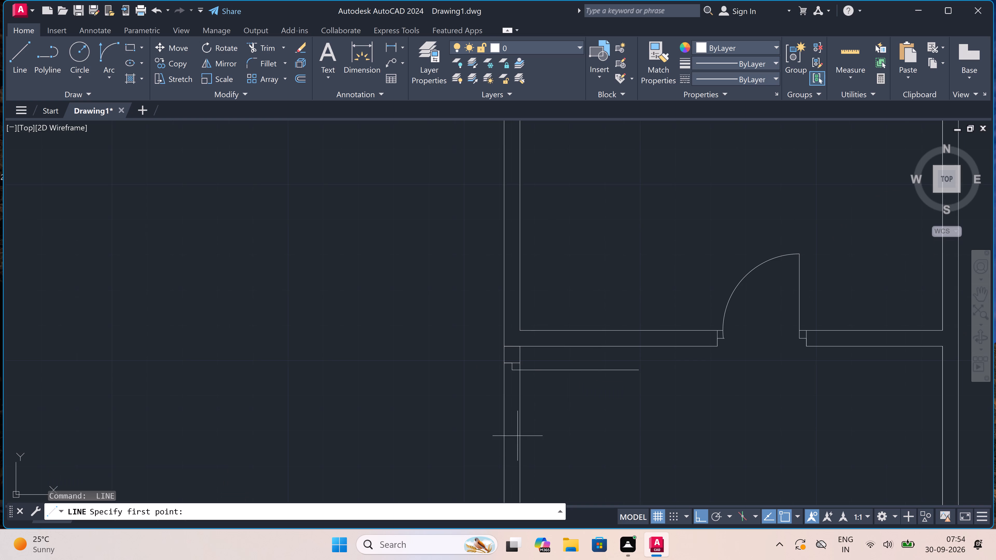
pyautogui.scroll(-3, 518, 430)
pyautogui.scroll(3, 520, 455)
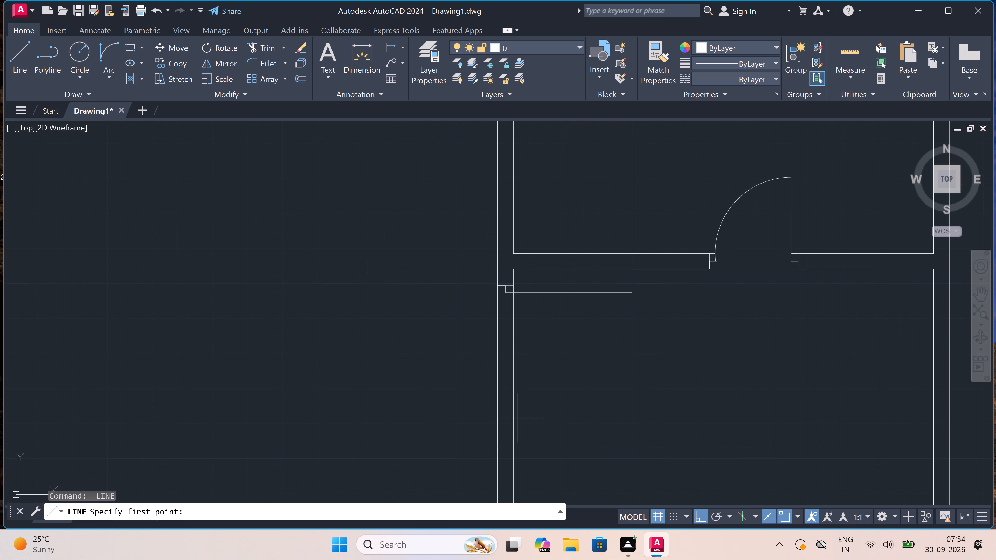
pyautogui.click(510, 405)
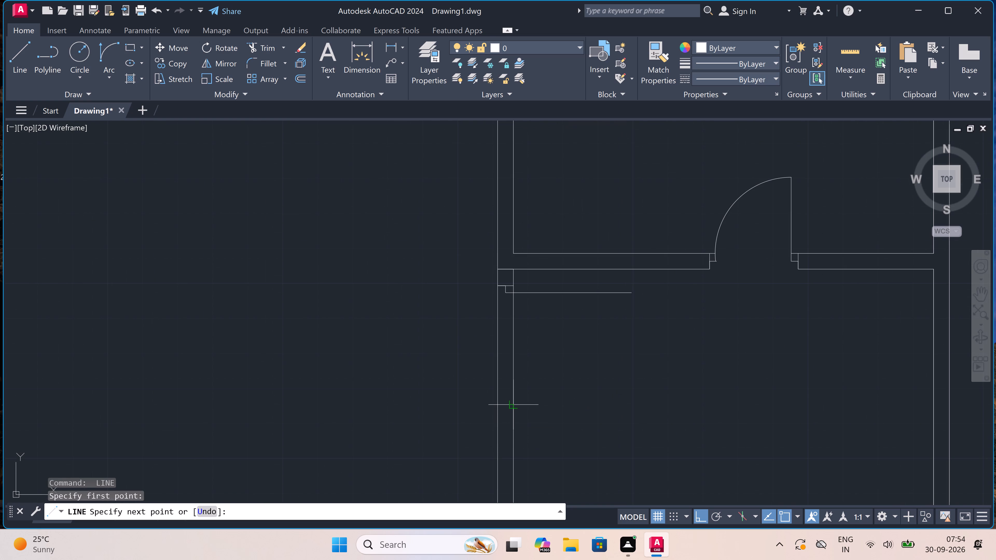
pyautogui.click(498, 401)
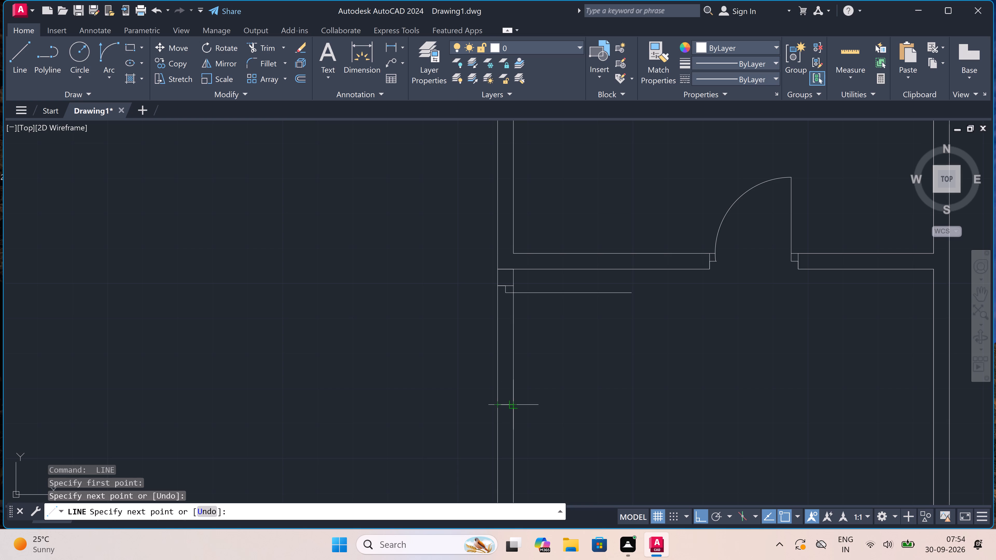
pyautogui.doubleClick(507, 403)
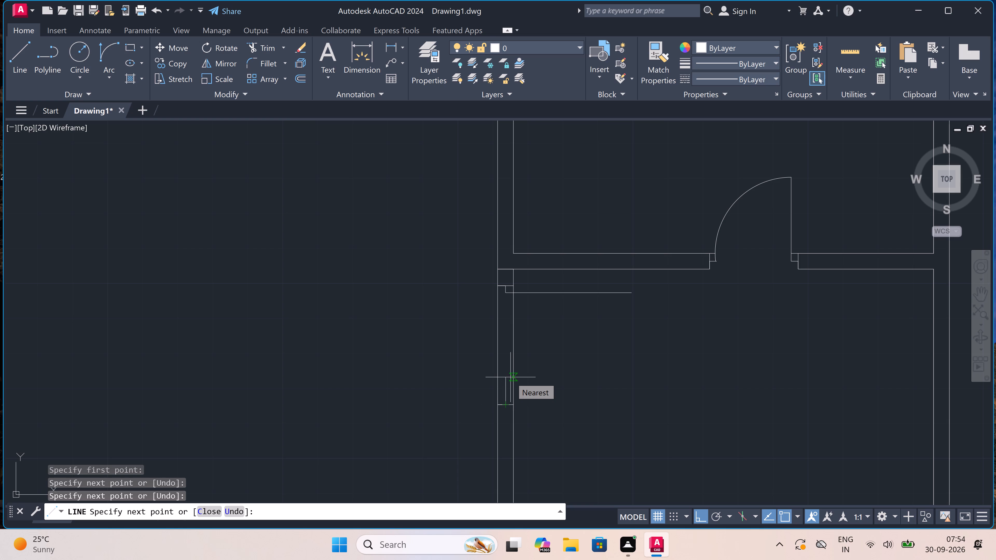
pyautogui.press('2')
pyautogui.write('"')
pyautogui.press('space')
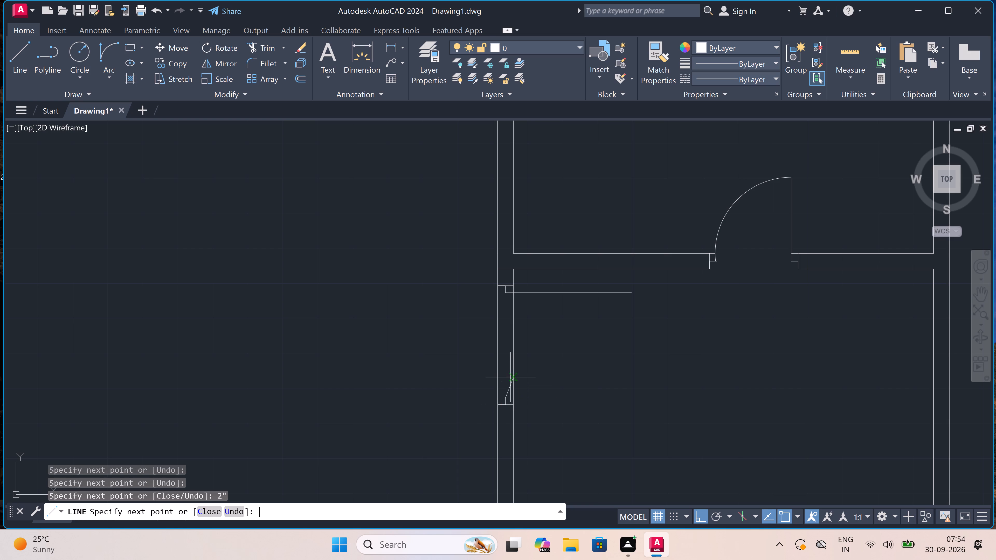
pyautogui.press('Escape')
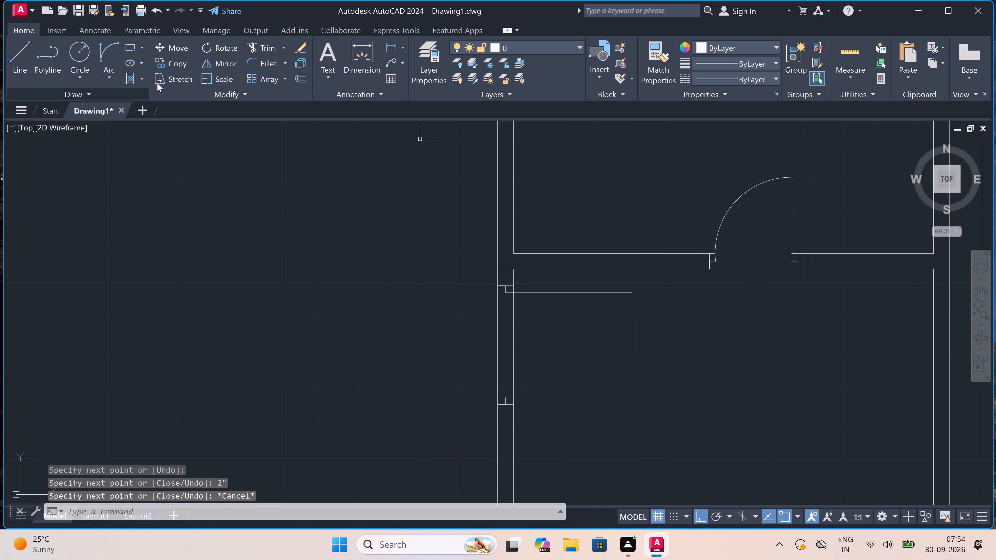
# Draw the door swing arc from the leaf's east end to the southern jamb's stop, with its start tangent pointing south.
pyautogui.click(102, 45)
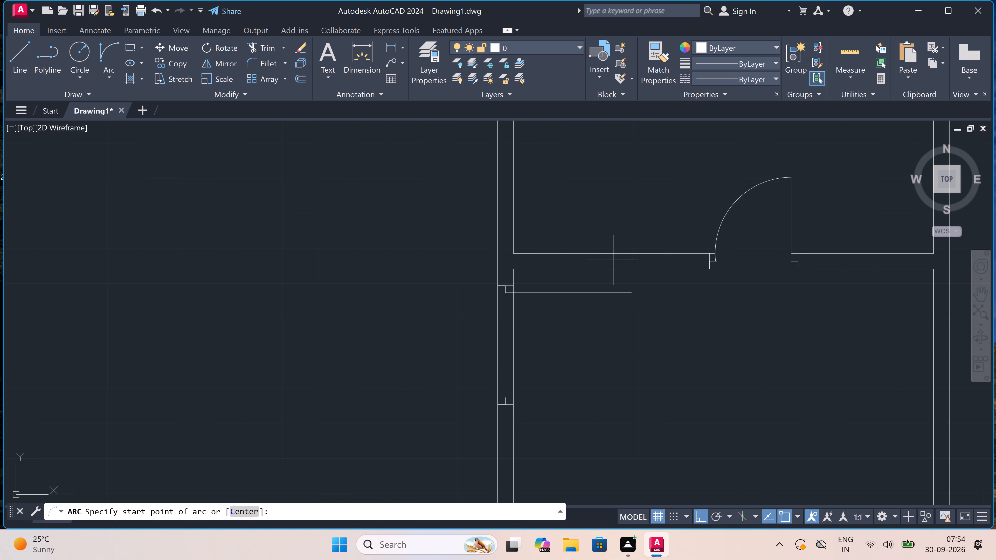
pyautogui.click(633, 289)
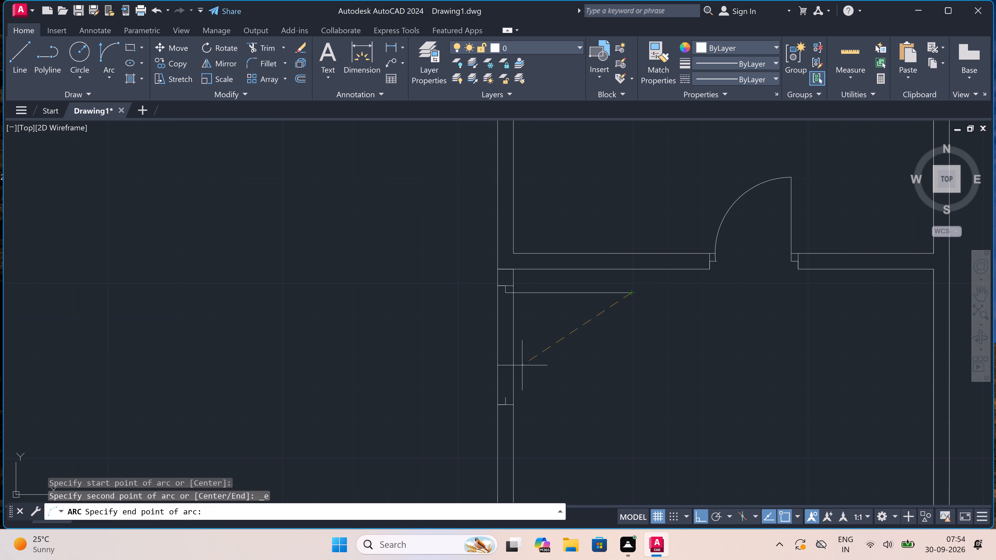
pyautogui.click(508, 395)
pyautogui.click(621, 453)
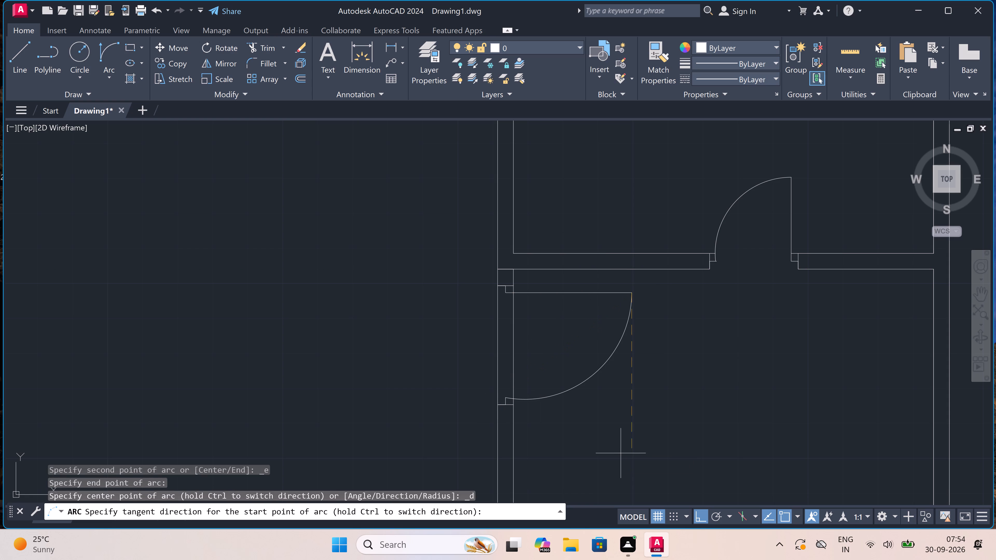
# Trim both west wall lines across the door opening and remove the short line crossing the wall junction just north of it.
pyautogui.write('tr')
pyautogui.press('space')
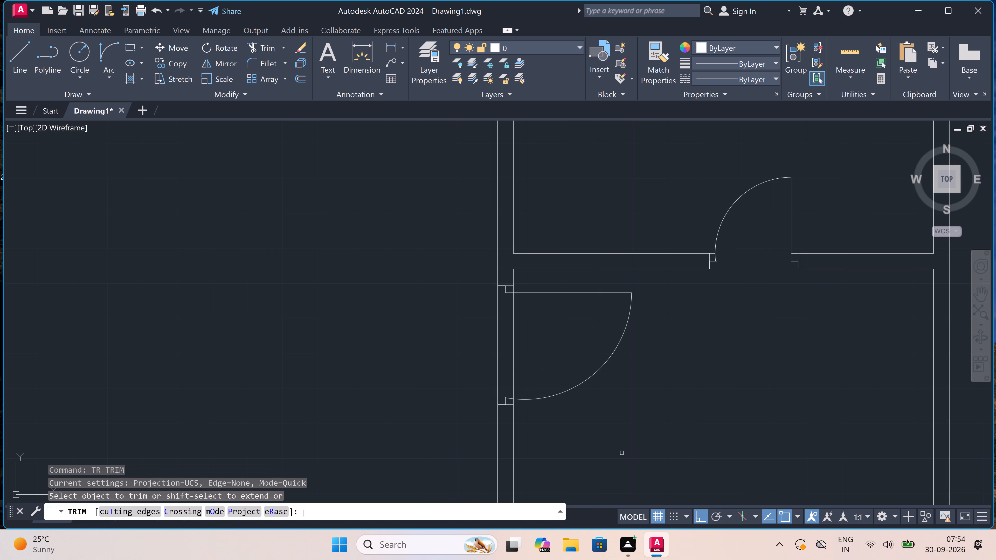
pyautogui.click(515, 320)
pyautogui.click(431, 338)
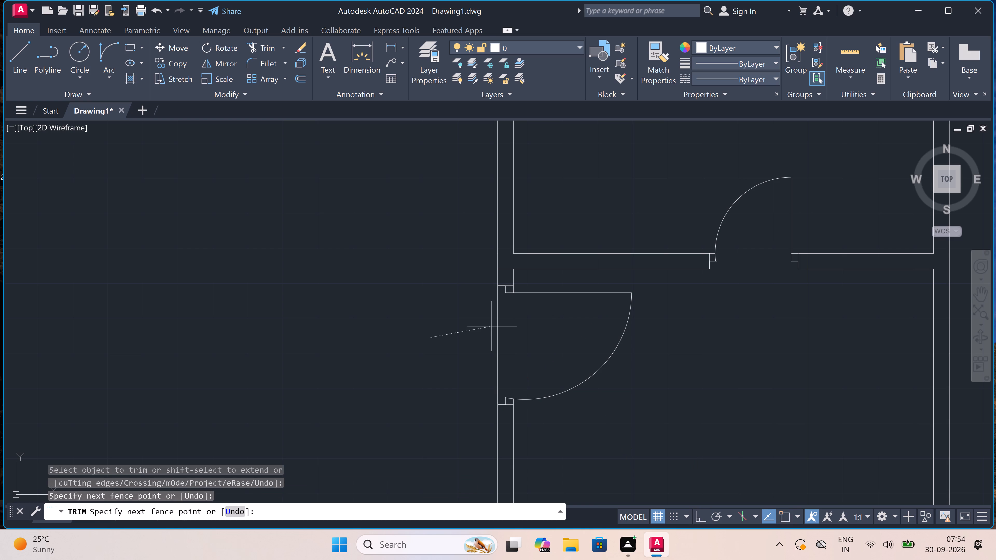
pyautogui.click(480, 333)
pyautogui.click(521, 335)
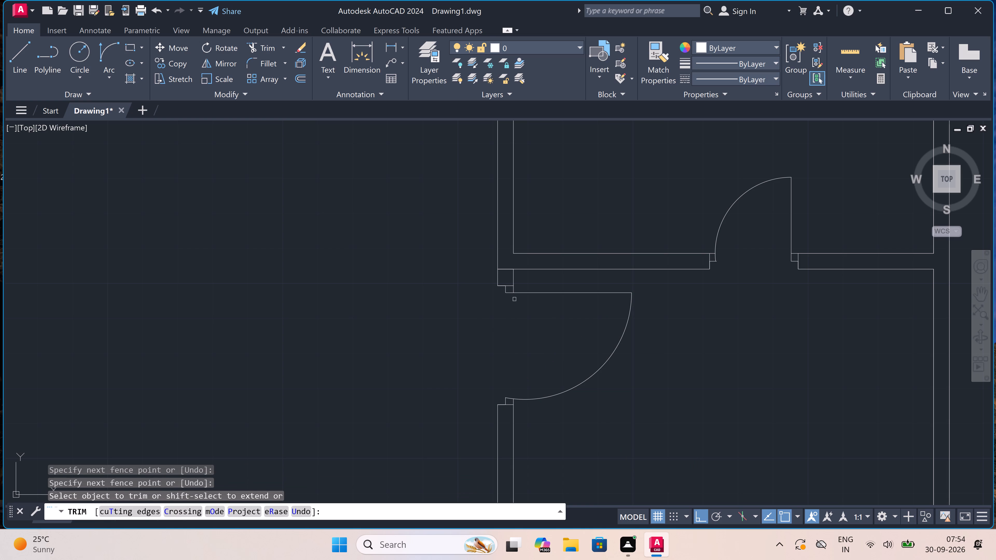
pyautogui.scroll(1, 506, 265)
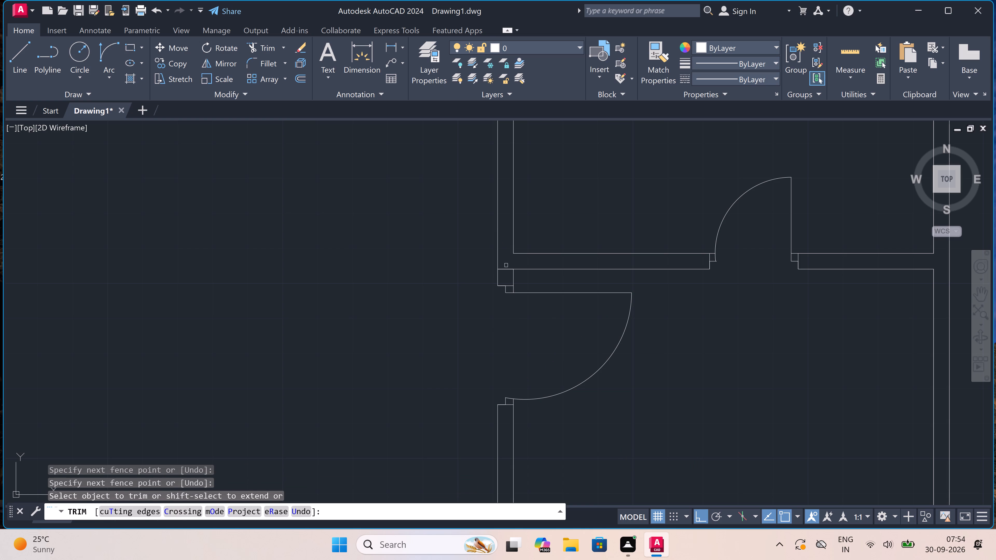
pyautogui.click(506, 265)
pyautogui.click(506, 282)
pyautogui.scroll(-5, 507, 282)
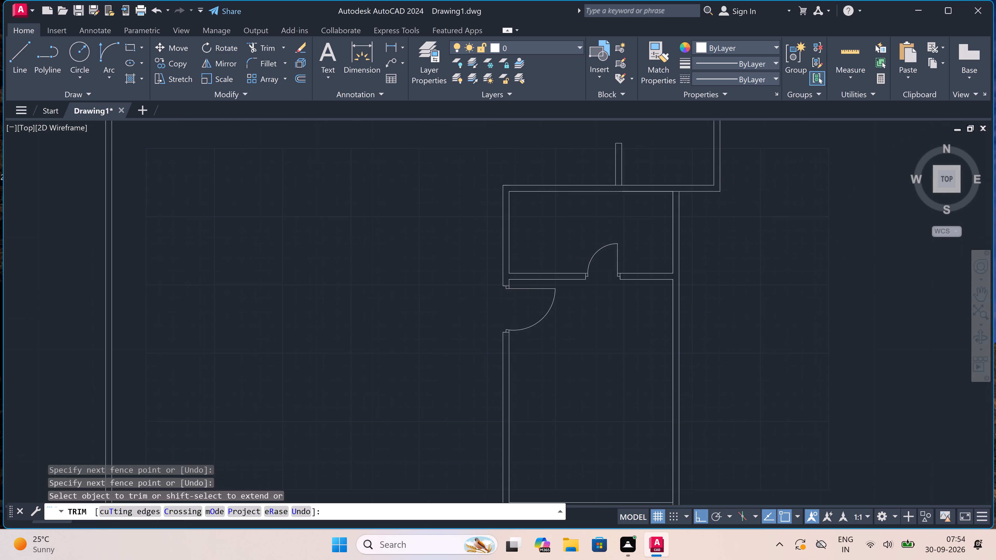
pyautogui.scroll(-2, 482, 362)
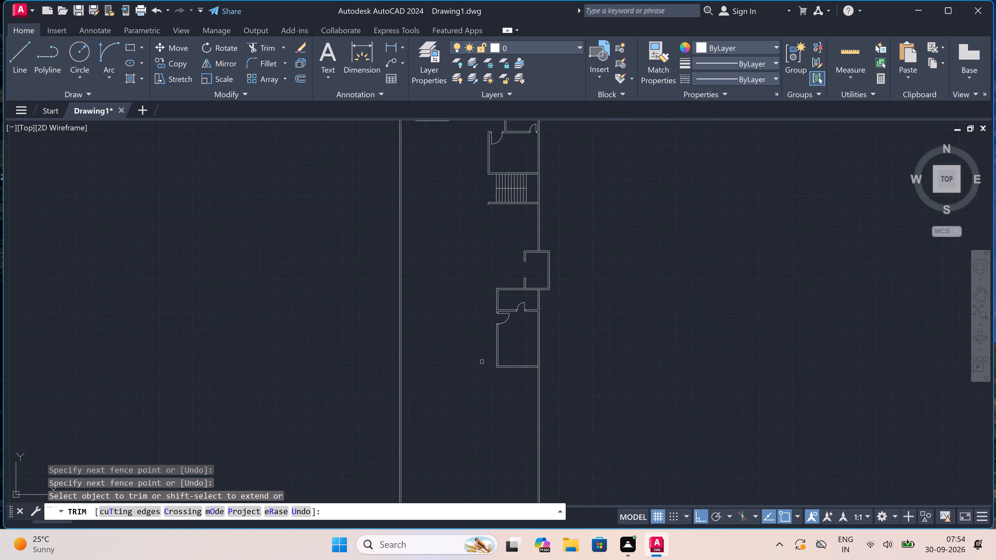
pyautogui.scroll(2, 457, 302)
pyautogui.scroll(-1, 457, 303)
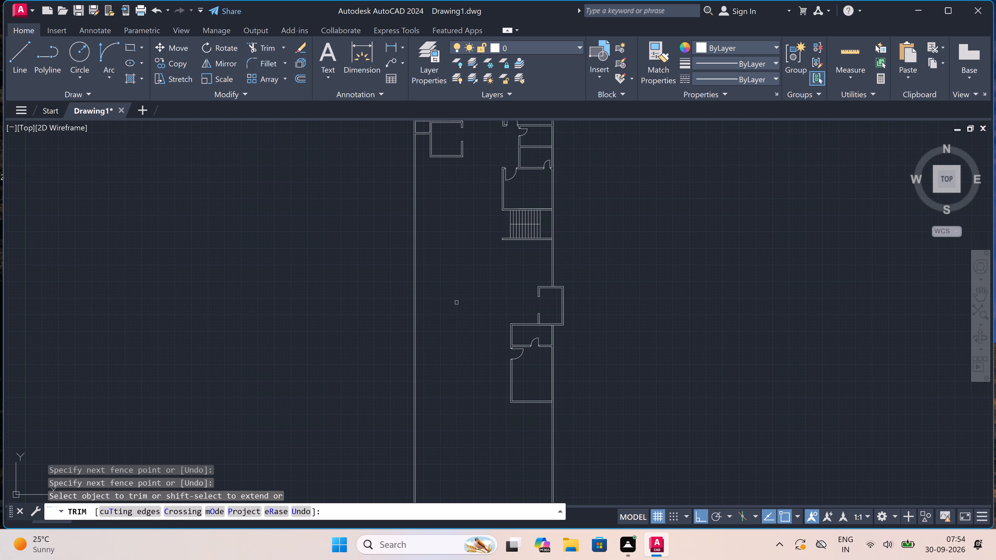
pyautogui.press('Escape')
# Offset the outer south wall line of the small room near the building's northwest corner 10'6" south.
pyautogui.write('o')
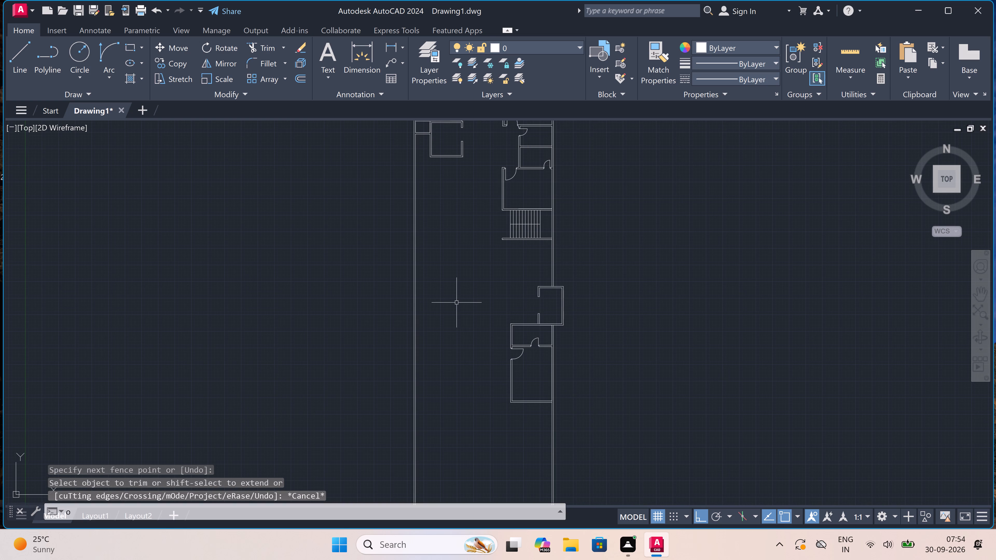
pyautogui.press('space')
pyautogui.scroll(-1, 457, 302)
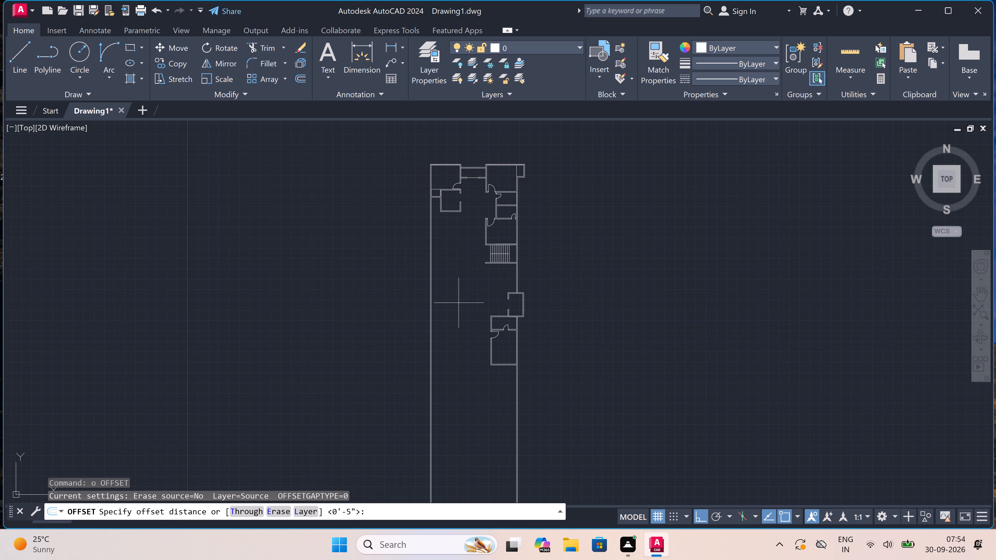
pyautogui.scroll(3, 500, 367)
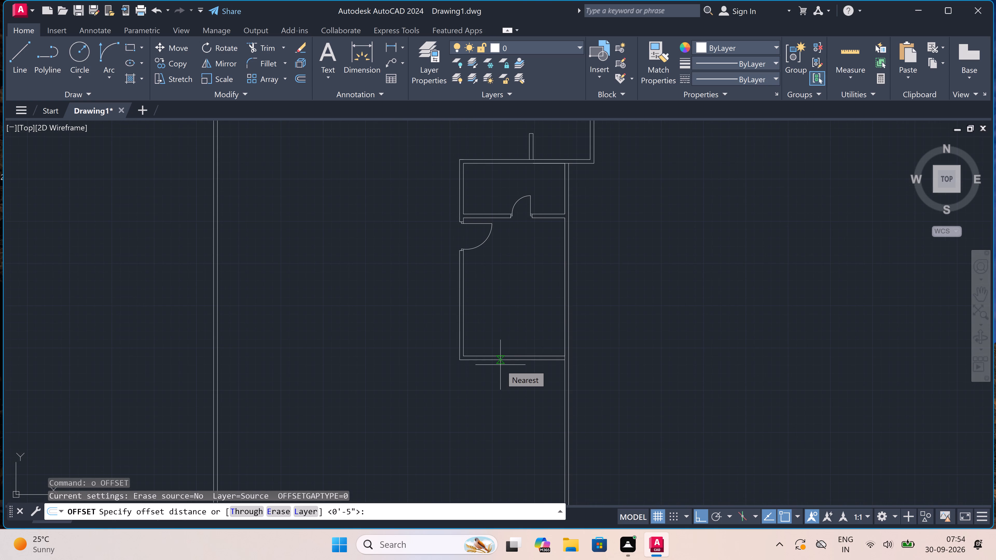
pyautogui.scroll(1, 500, 365)
pyautogui.scroll(-1, 502, 360)
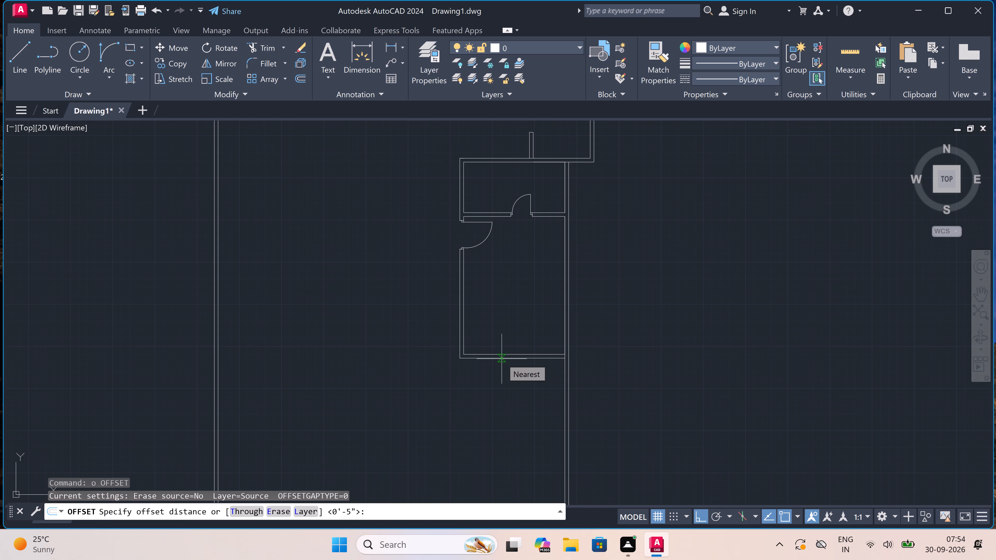
pyautogui.scroll(-2, 502, 359)
pyautogui.scroll(-3, 489, 382)
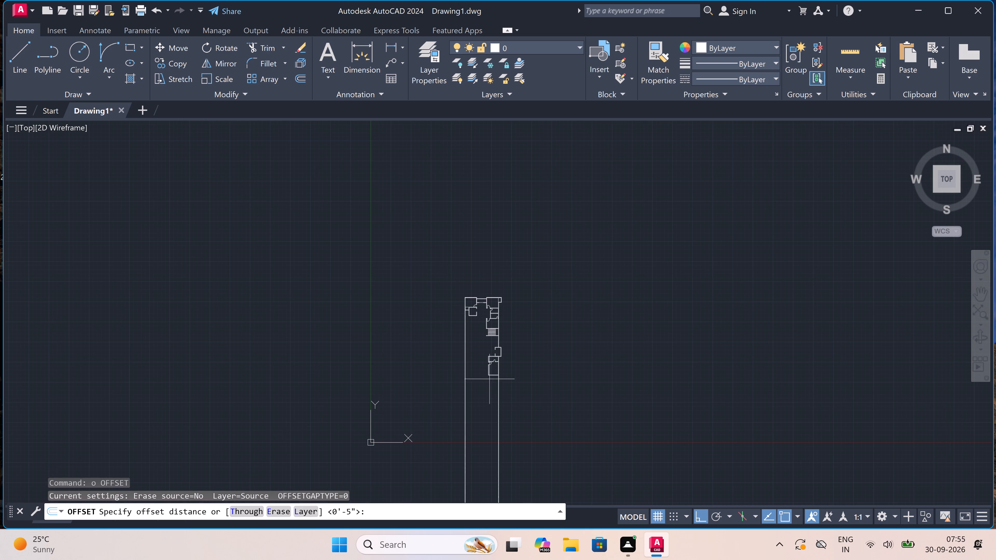
pyautogui.scroll(5, 468, 312)
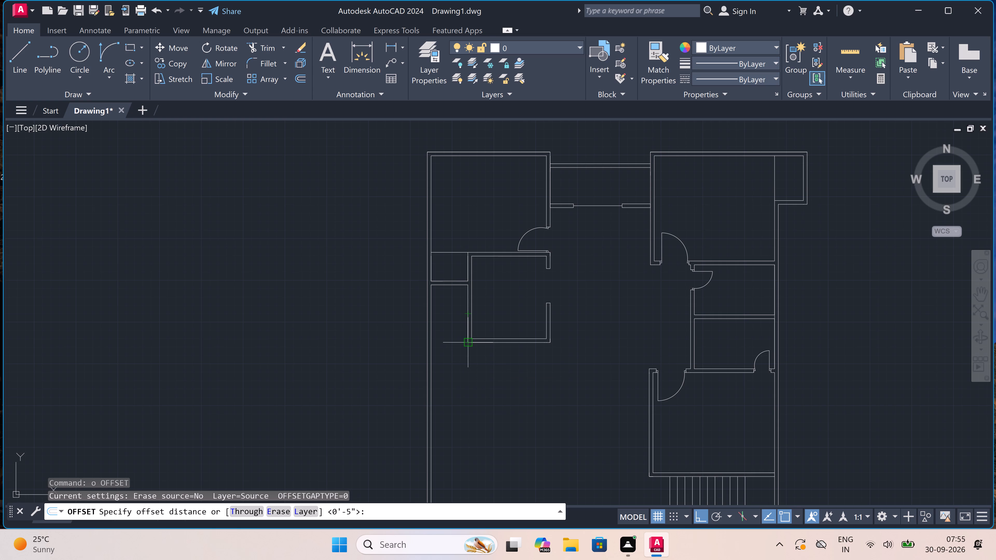
pyautogui.click(490, 343)
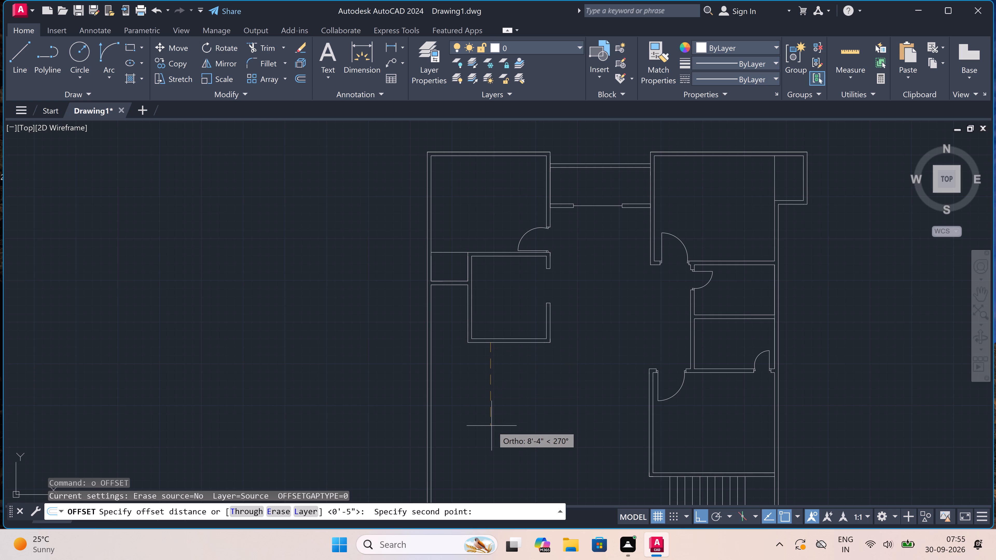
pyautogui.press('1')
pyautogui.write("0'6")
pyautogui.write('"')
pyautogui.press('space')
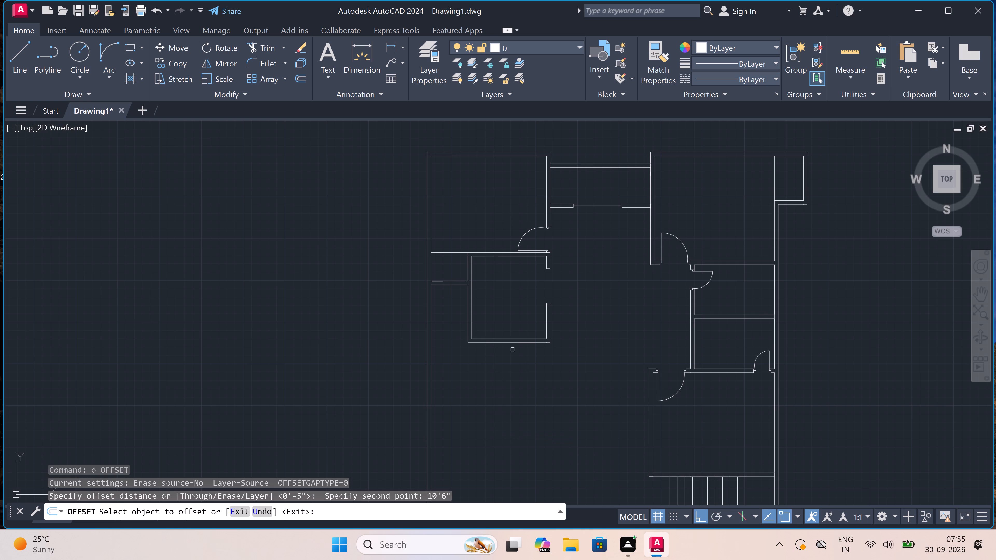
pyautogui.moveTo(508, 343); pyautogui.dragTo(508, 347)
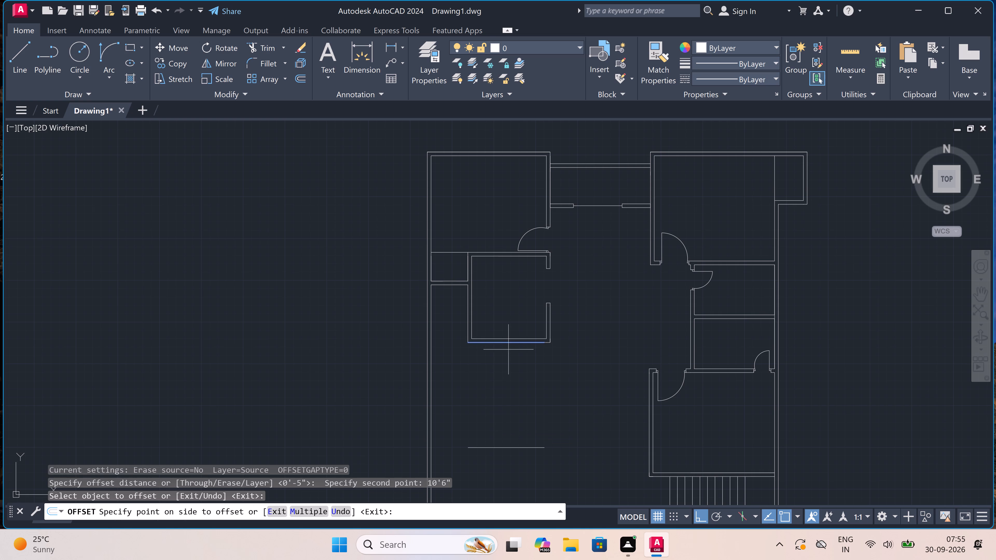
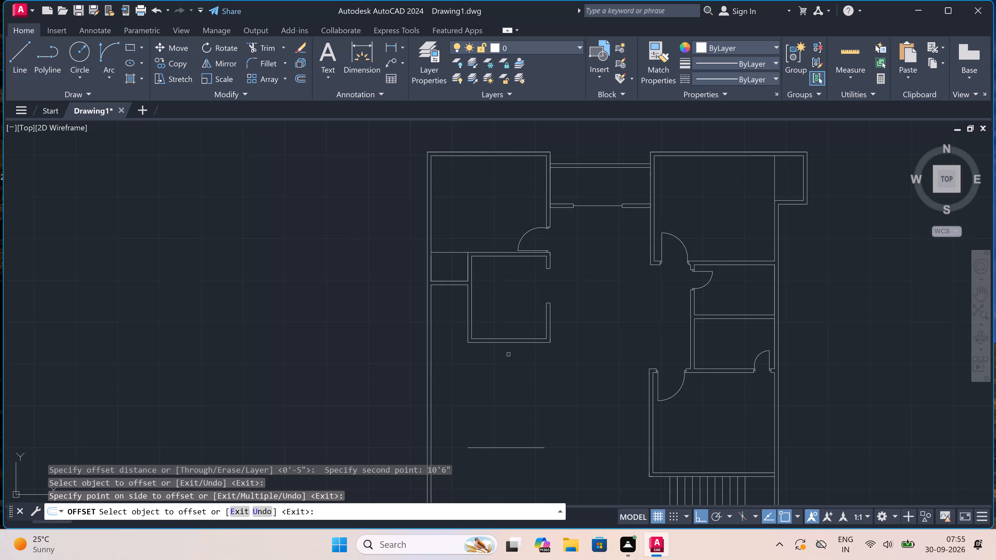
# Offset the detached horizontal wall line south of the small room 4.5" to the south.
pyautogui.press('Escape')
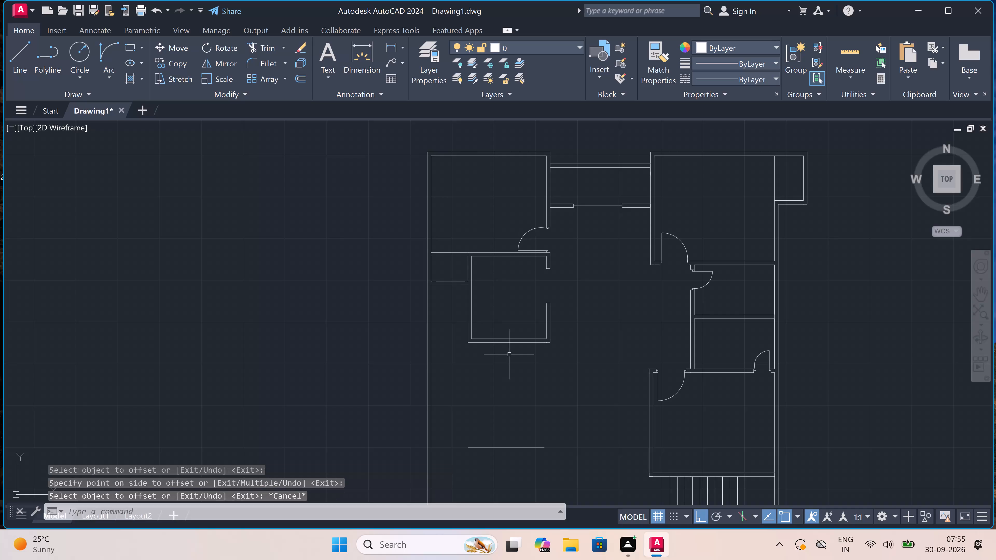
pyautogui.press('space')
pyautogui.scroll(-1, 510, 354)
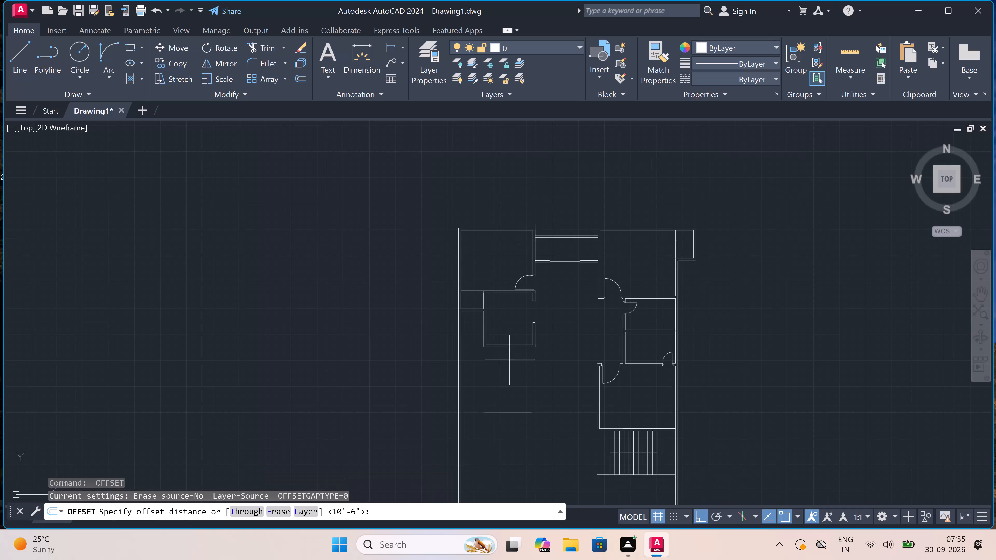
pyautogui.scroll(2, 490, 417)
pyautogui.click(504, 408)
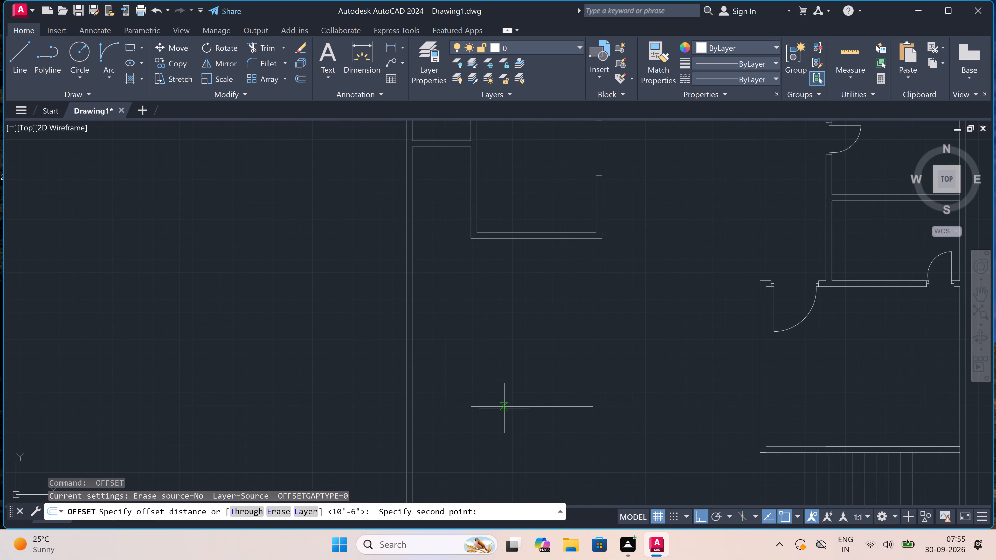
pyautogui.write('4.')
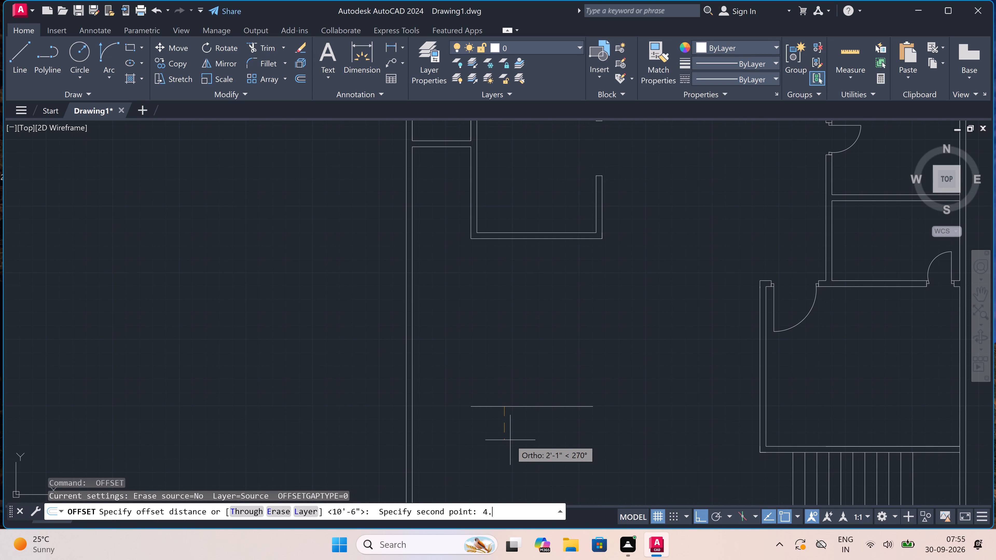
pyautogui.press('5')
pyautogui.write('"')
pyautogui.press('space')
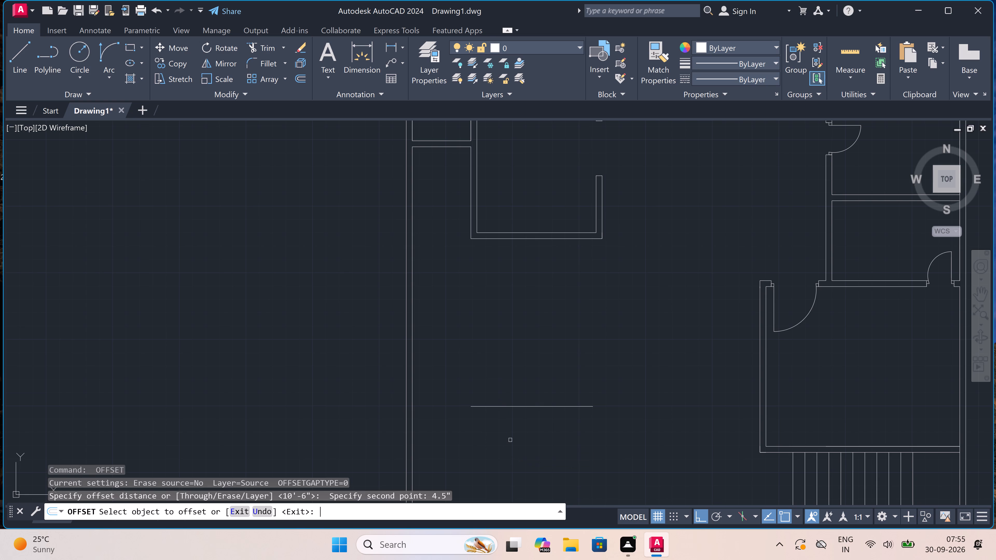
pyautogui.click(516, 407)
pyautogui.click(516, 425)
pyautogui.press('Escape')
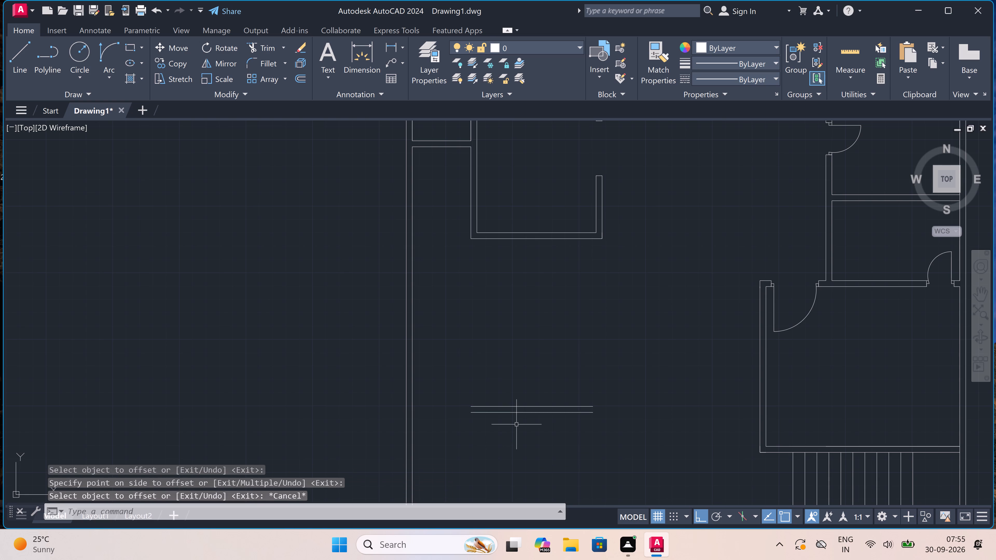
# Extend both lines of the new horizontal wall west to the inner face of the building's west wall.
pyautogui.write('ex')
pyautogui.press('space')
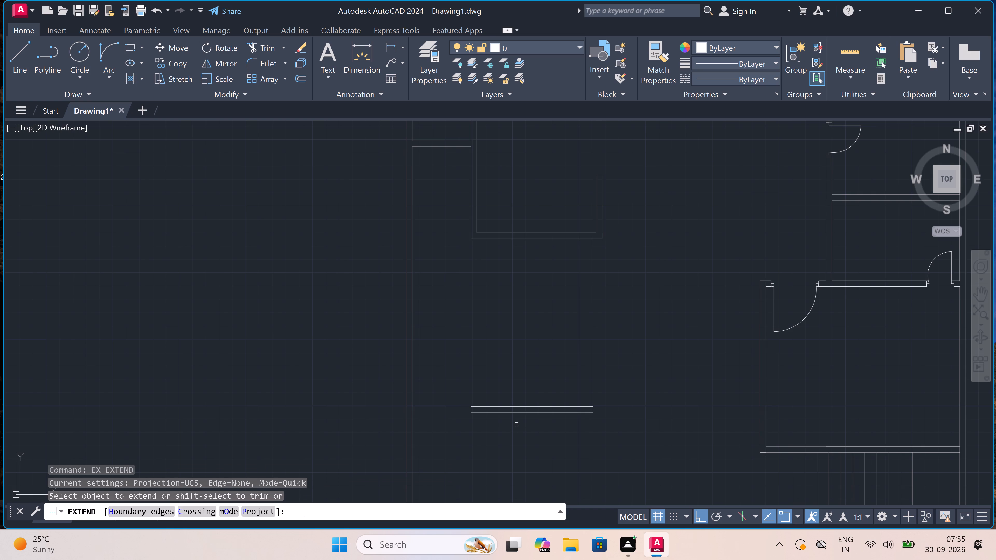
pyautogui.click(505, 356)
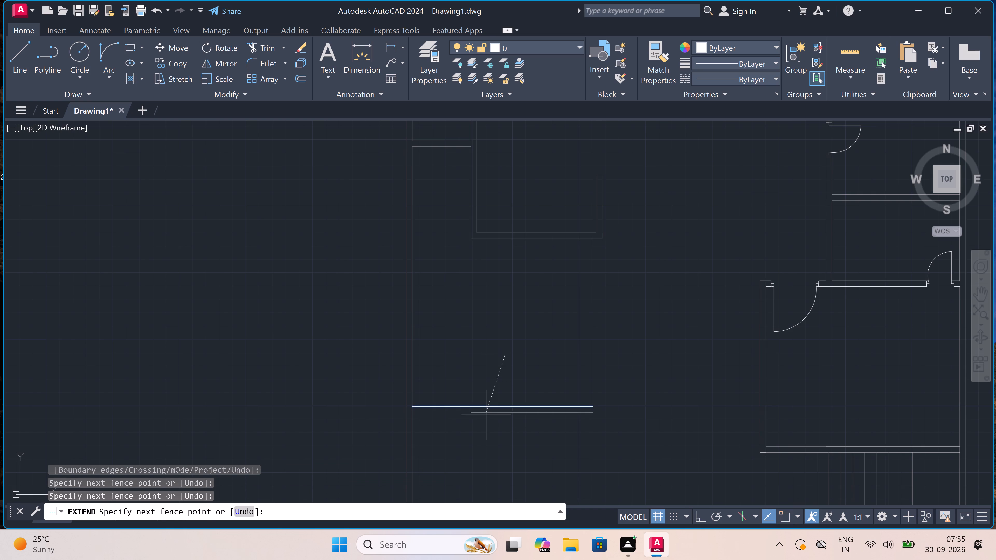
pyautogui.click(484, 436)
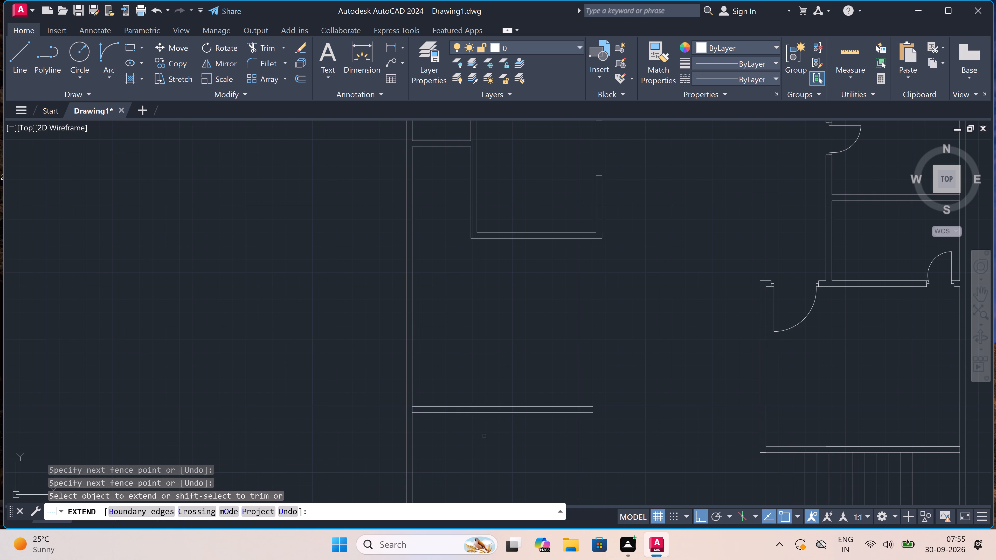
pyautogui.press('Escape')
# Draw a 10' line east along the new wall's southern line, starting at the west wall's inner face.
pyautogui.write('l')
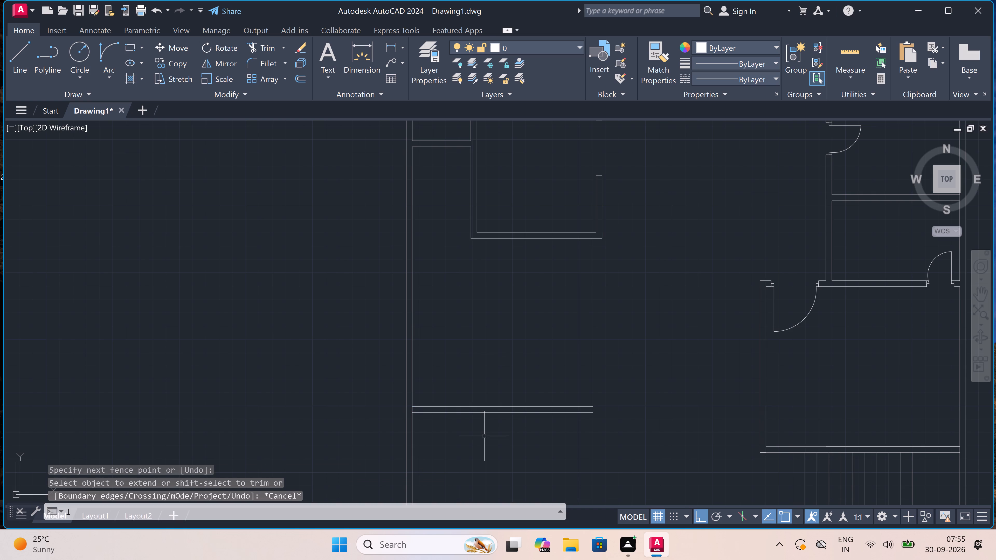
pyautogui.press('space')
pyautogui.scroll(-1, 484, 436)
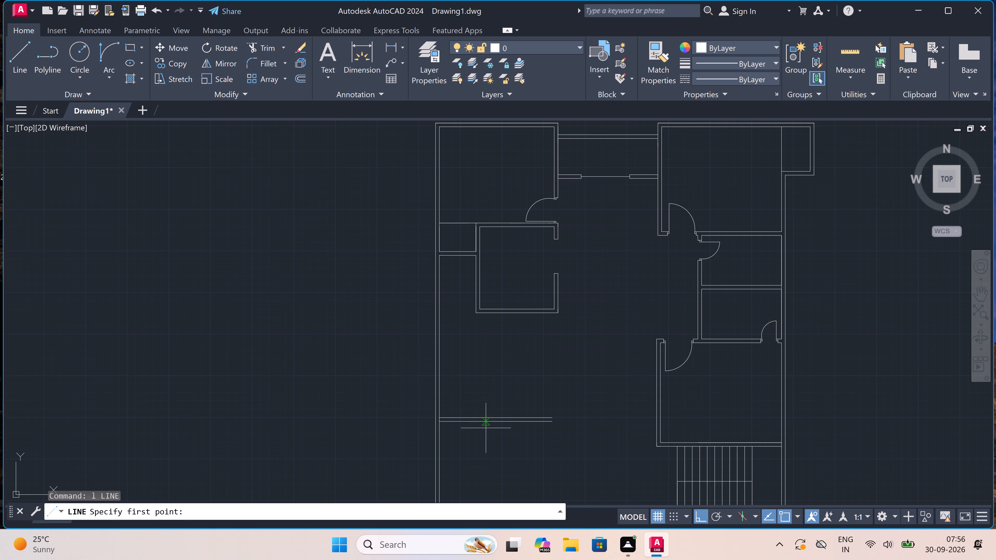
pyautogui.click(437, 425)
pyautogui.write("10'")
pyautogui.press('space')
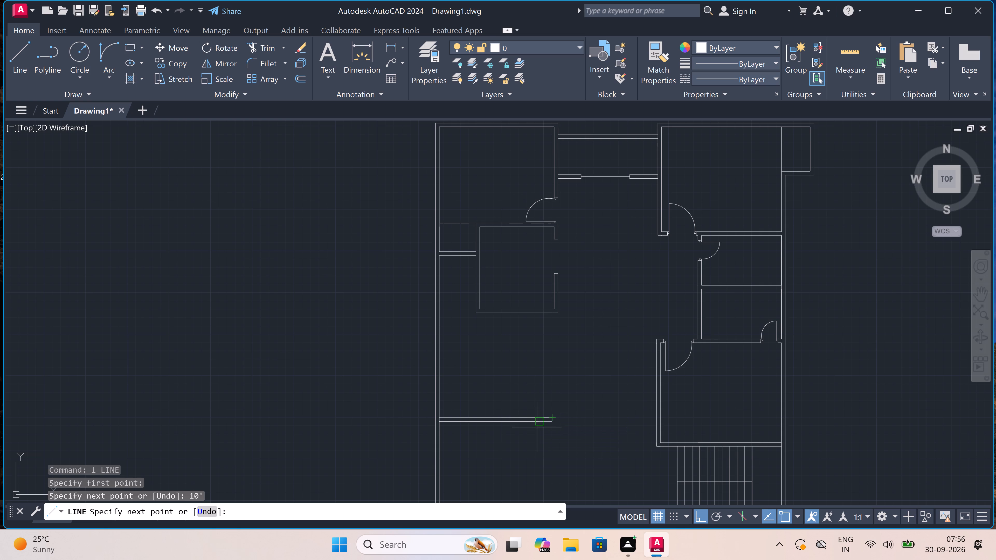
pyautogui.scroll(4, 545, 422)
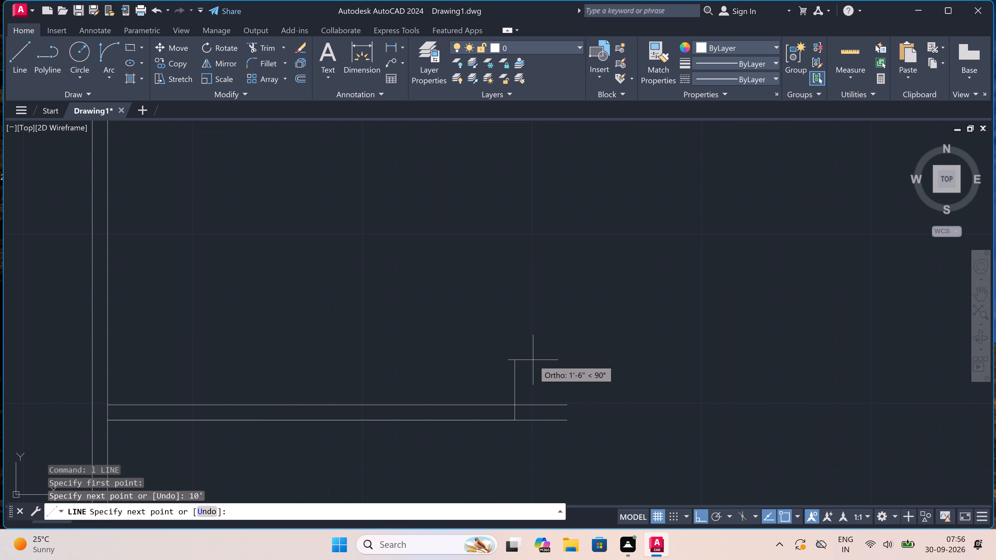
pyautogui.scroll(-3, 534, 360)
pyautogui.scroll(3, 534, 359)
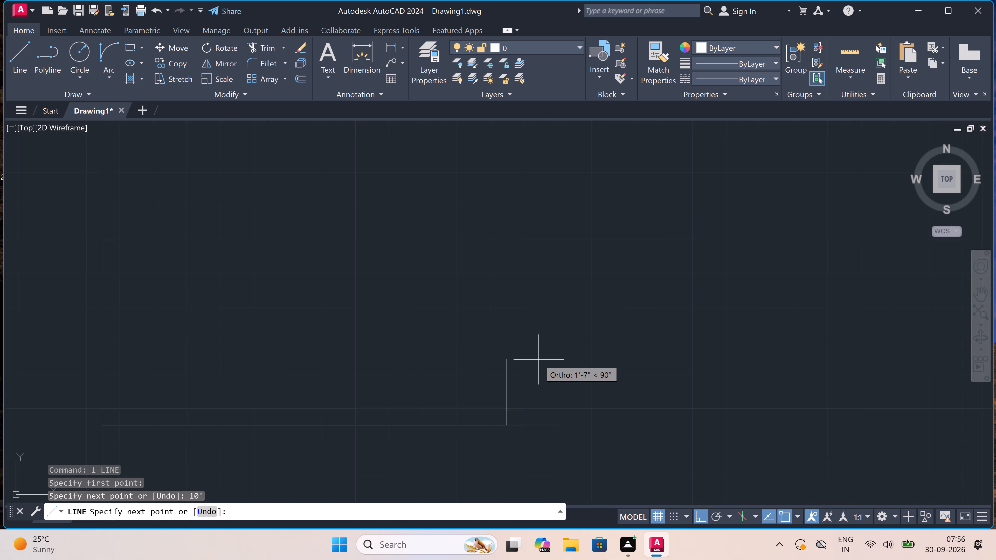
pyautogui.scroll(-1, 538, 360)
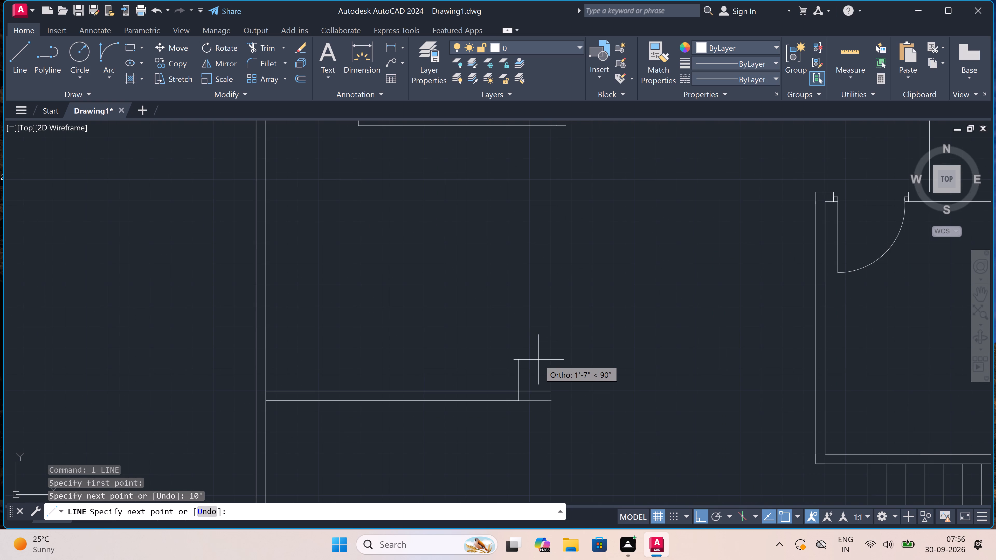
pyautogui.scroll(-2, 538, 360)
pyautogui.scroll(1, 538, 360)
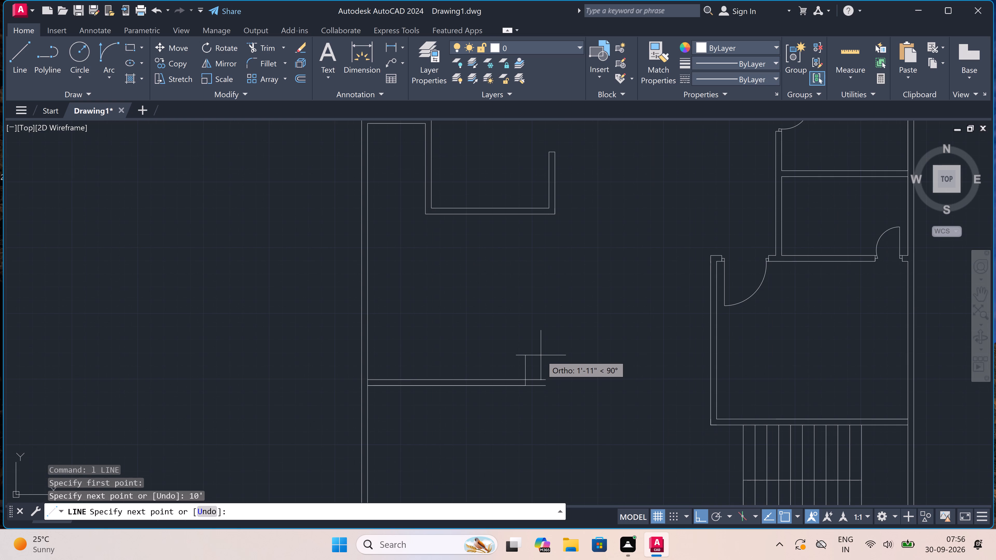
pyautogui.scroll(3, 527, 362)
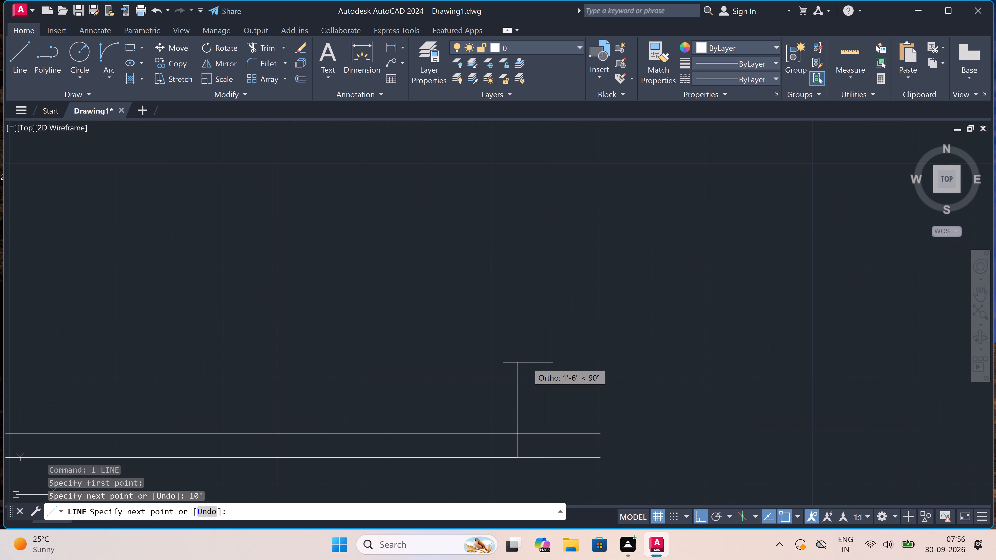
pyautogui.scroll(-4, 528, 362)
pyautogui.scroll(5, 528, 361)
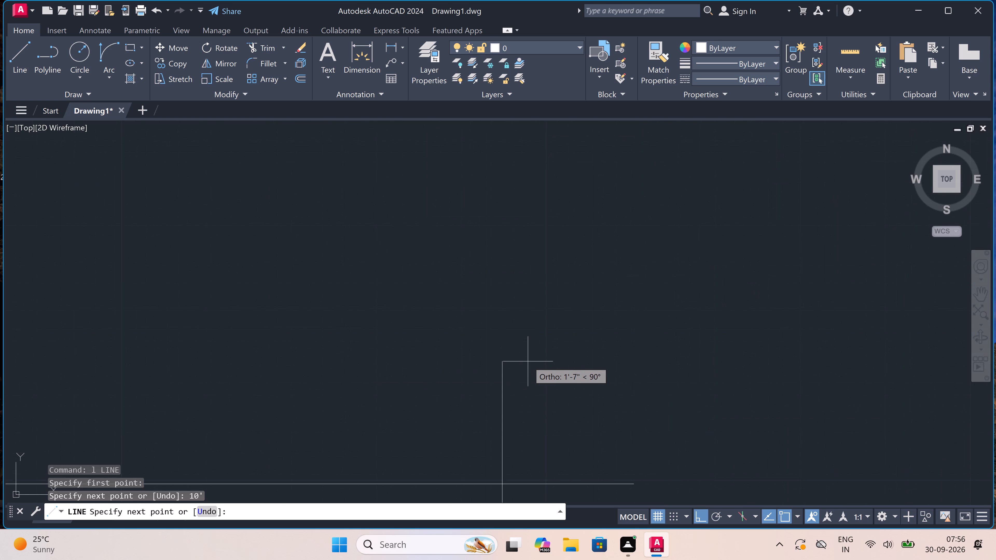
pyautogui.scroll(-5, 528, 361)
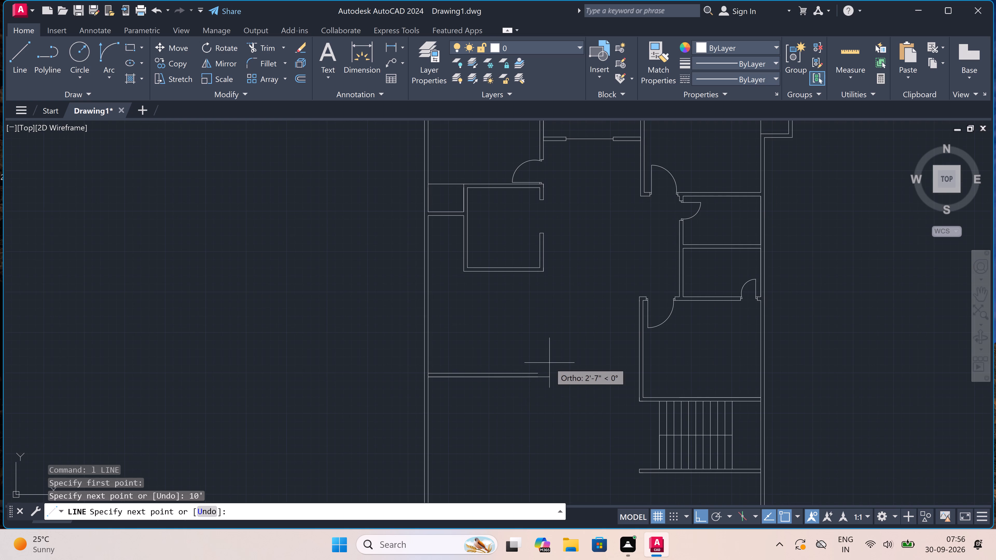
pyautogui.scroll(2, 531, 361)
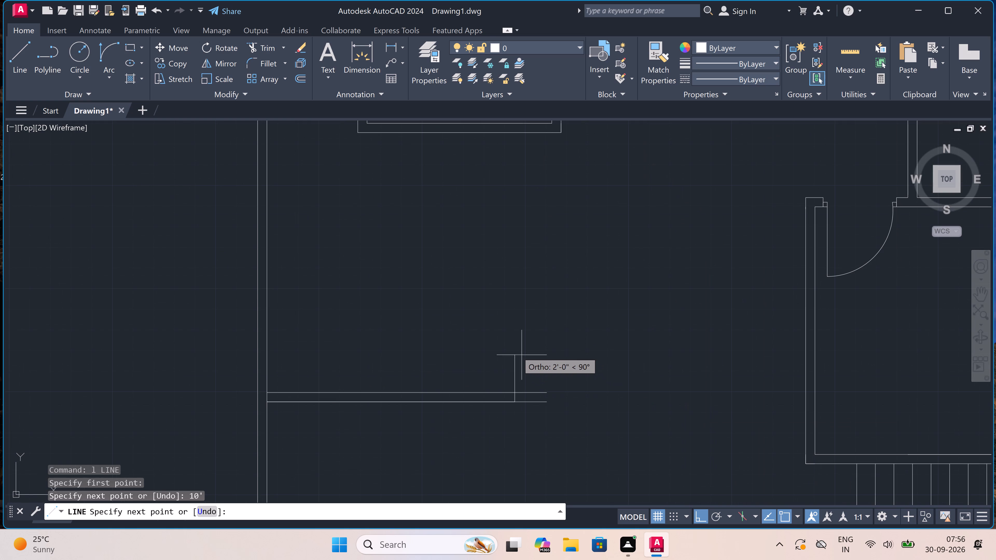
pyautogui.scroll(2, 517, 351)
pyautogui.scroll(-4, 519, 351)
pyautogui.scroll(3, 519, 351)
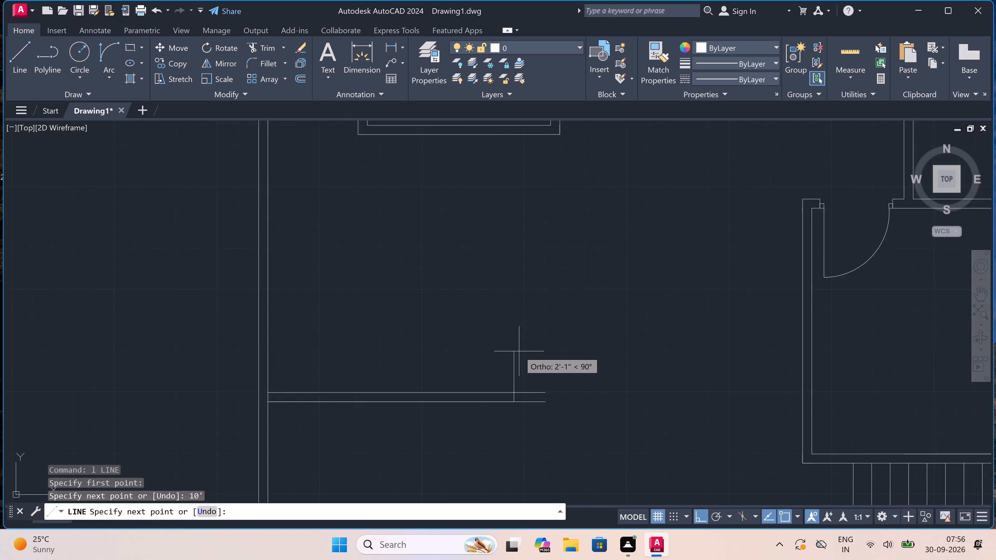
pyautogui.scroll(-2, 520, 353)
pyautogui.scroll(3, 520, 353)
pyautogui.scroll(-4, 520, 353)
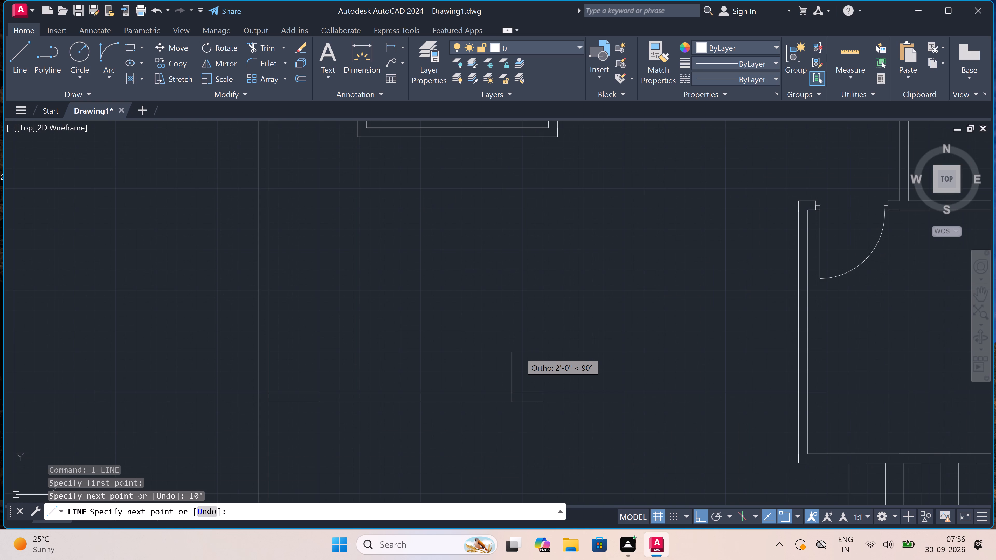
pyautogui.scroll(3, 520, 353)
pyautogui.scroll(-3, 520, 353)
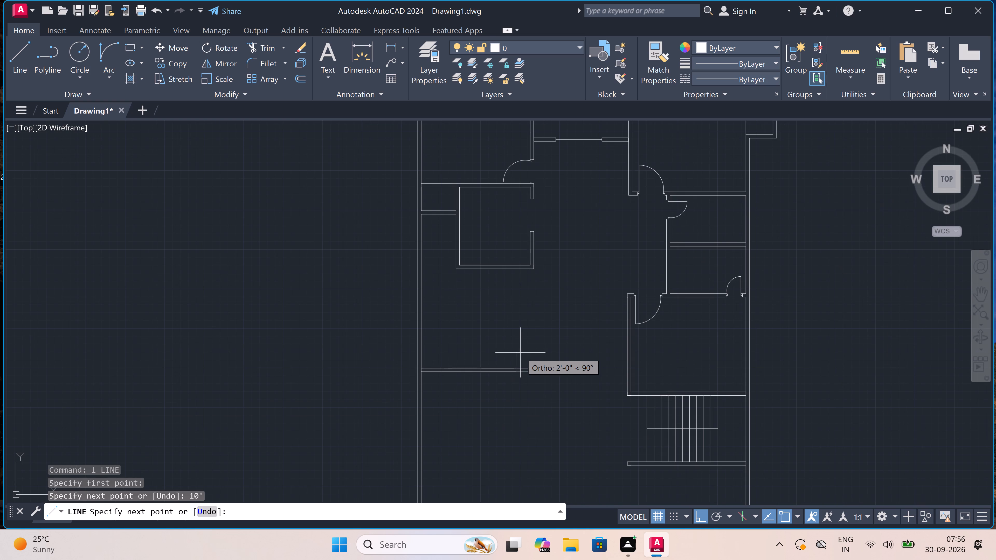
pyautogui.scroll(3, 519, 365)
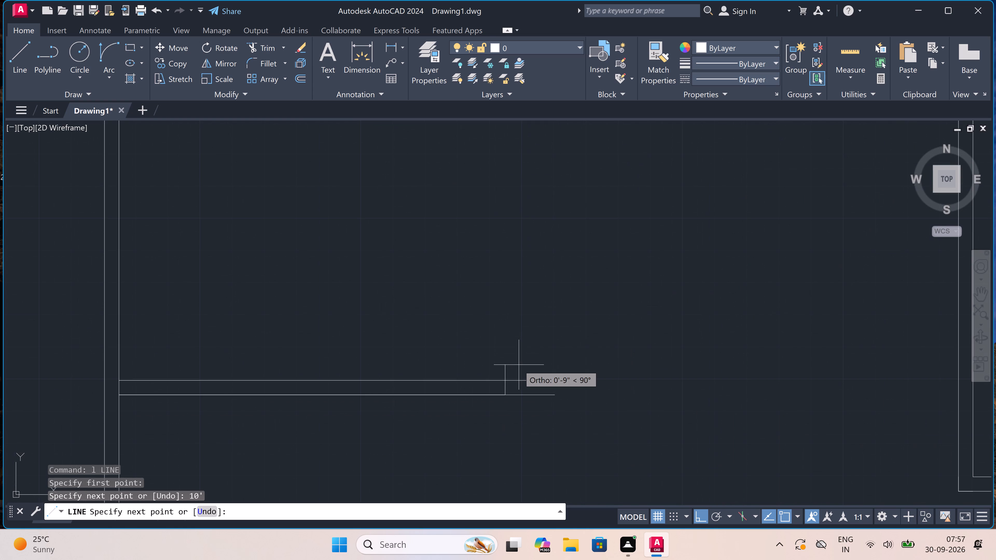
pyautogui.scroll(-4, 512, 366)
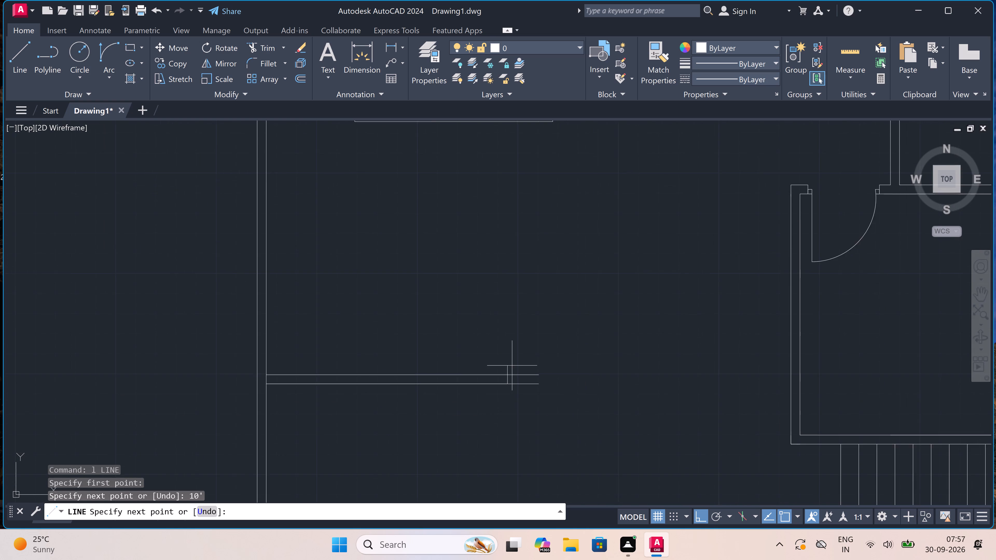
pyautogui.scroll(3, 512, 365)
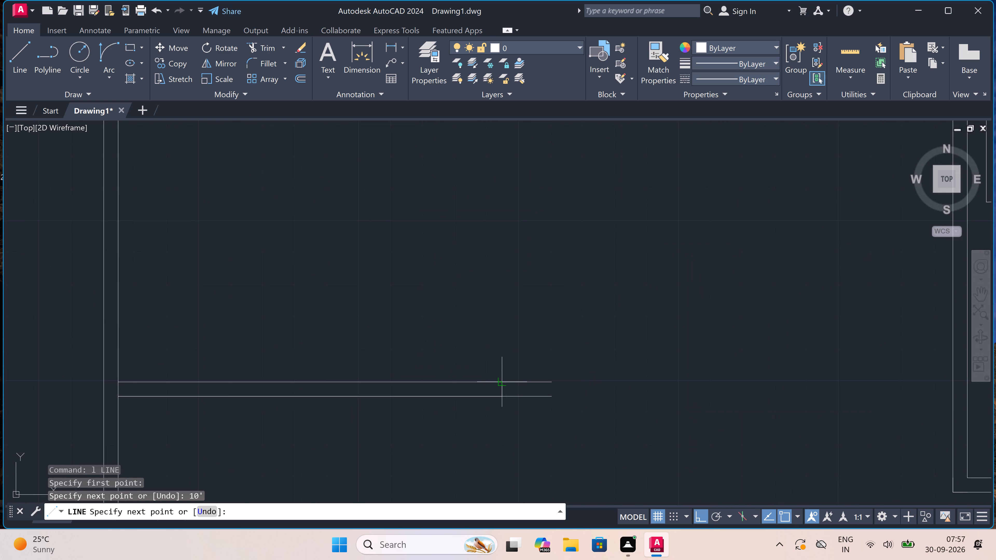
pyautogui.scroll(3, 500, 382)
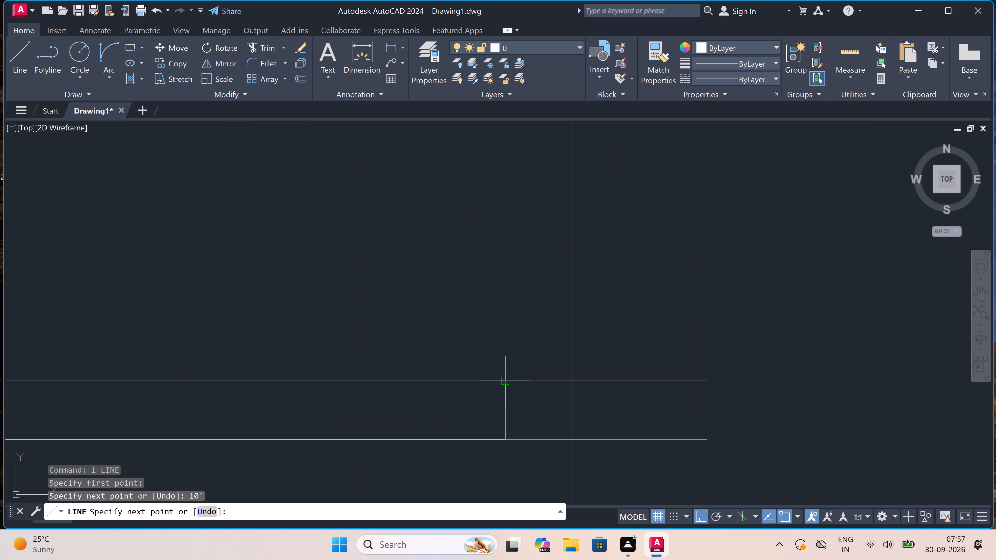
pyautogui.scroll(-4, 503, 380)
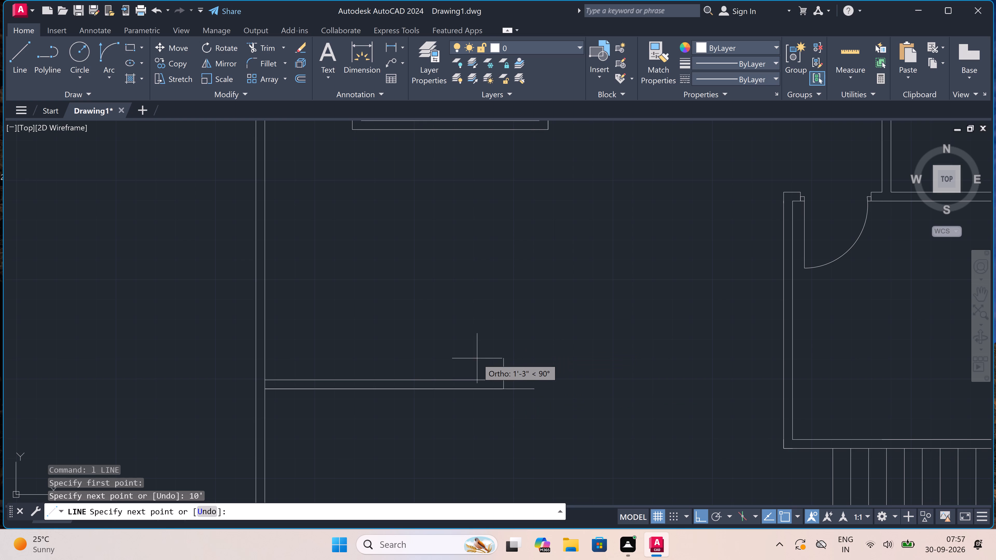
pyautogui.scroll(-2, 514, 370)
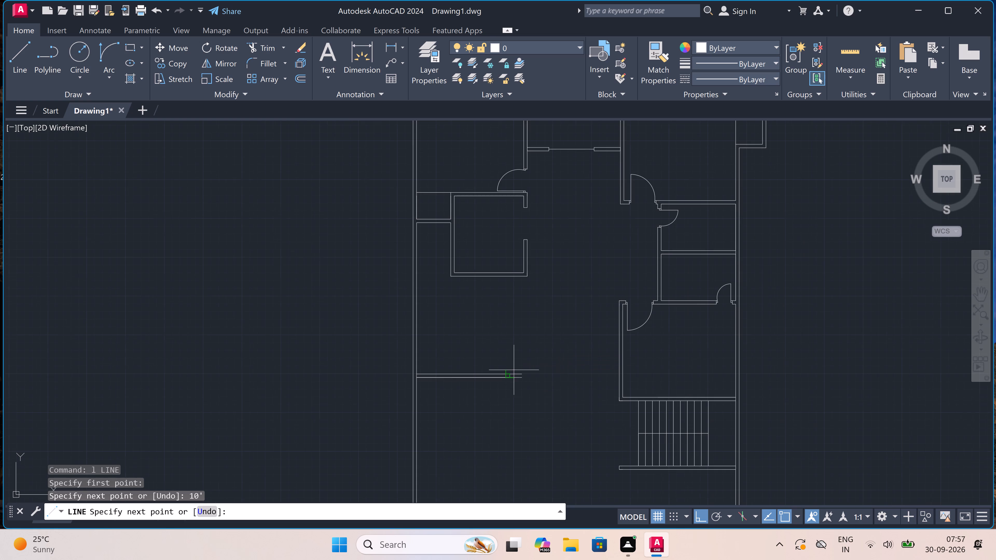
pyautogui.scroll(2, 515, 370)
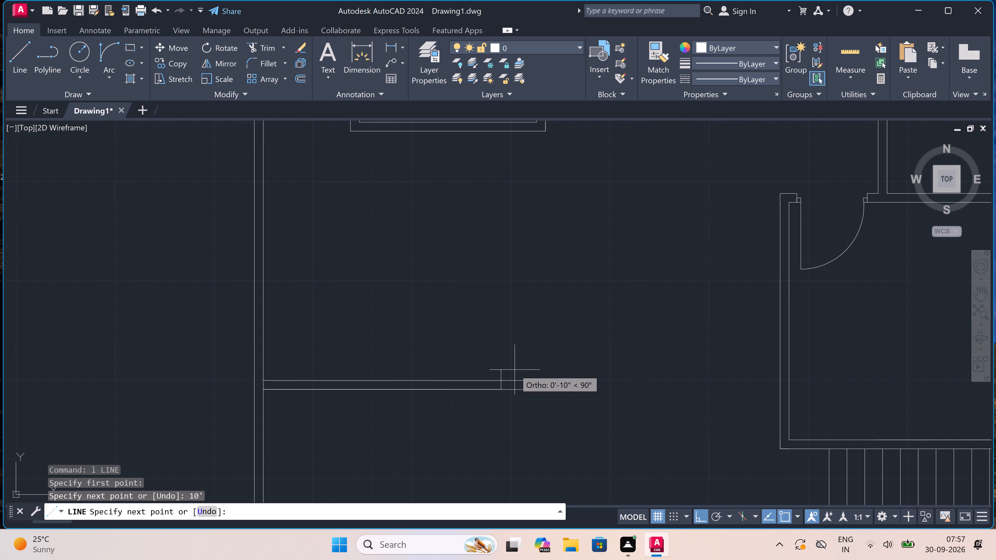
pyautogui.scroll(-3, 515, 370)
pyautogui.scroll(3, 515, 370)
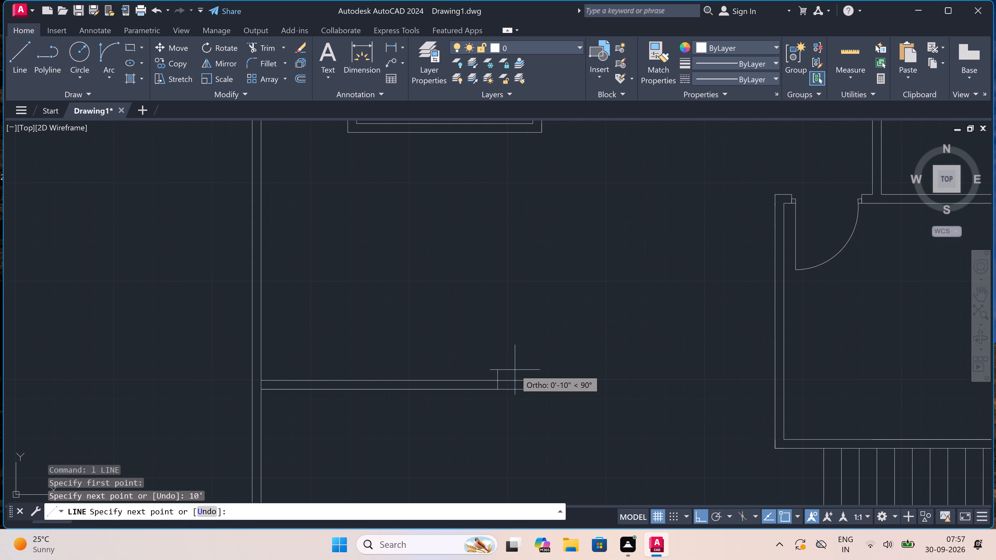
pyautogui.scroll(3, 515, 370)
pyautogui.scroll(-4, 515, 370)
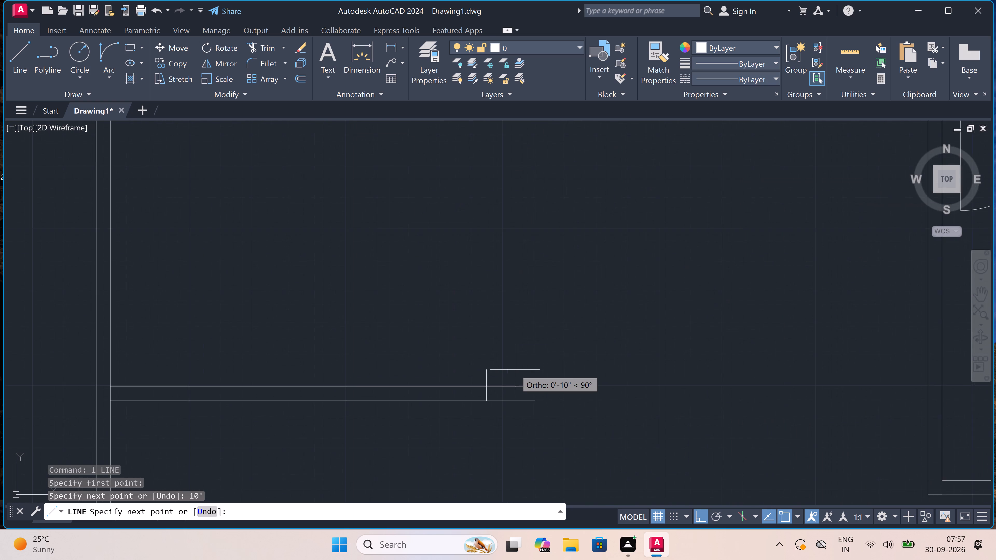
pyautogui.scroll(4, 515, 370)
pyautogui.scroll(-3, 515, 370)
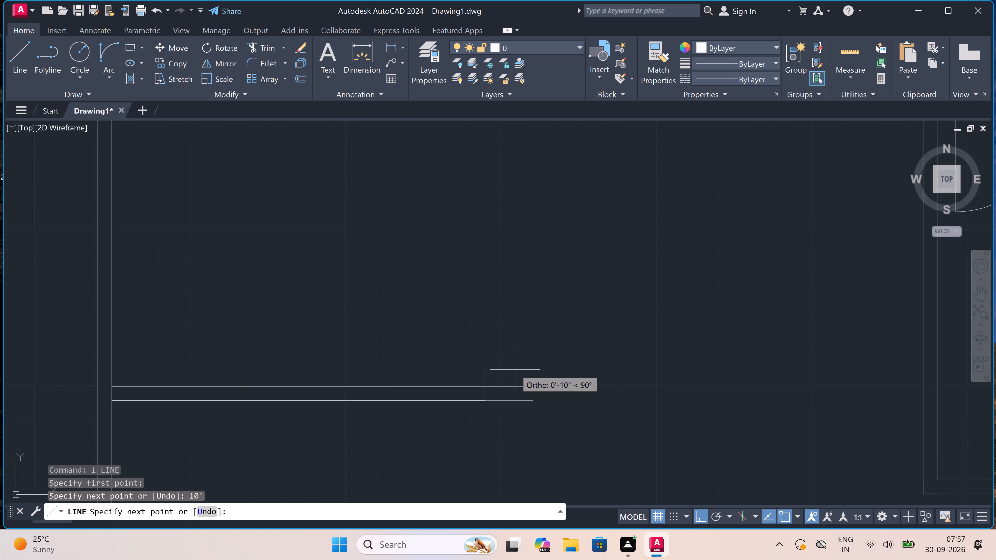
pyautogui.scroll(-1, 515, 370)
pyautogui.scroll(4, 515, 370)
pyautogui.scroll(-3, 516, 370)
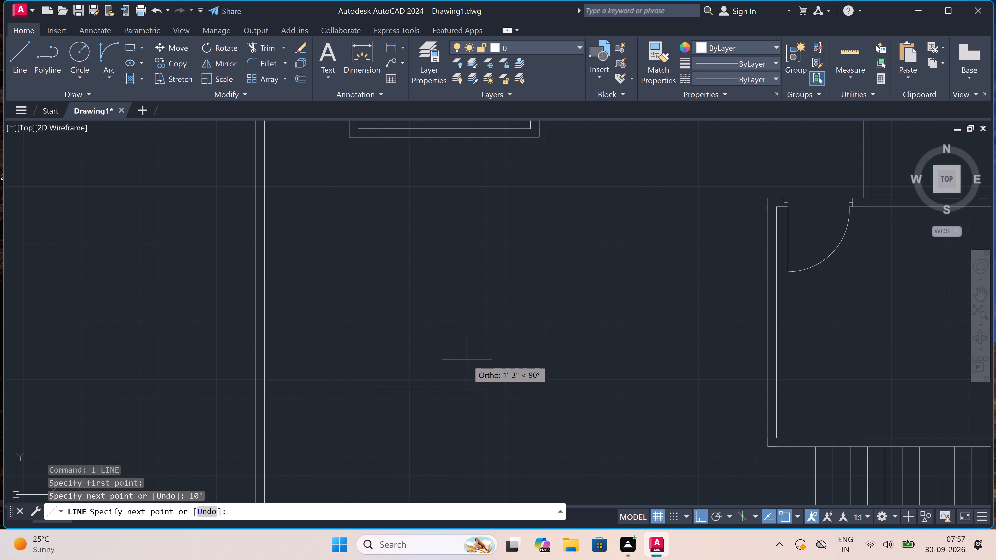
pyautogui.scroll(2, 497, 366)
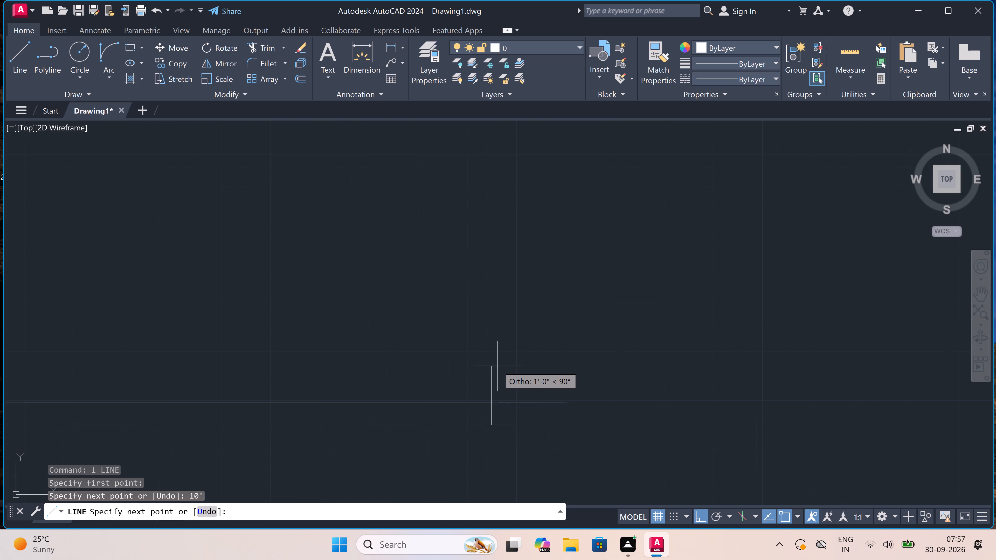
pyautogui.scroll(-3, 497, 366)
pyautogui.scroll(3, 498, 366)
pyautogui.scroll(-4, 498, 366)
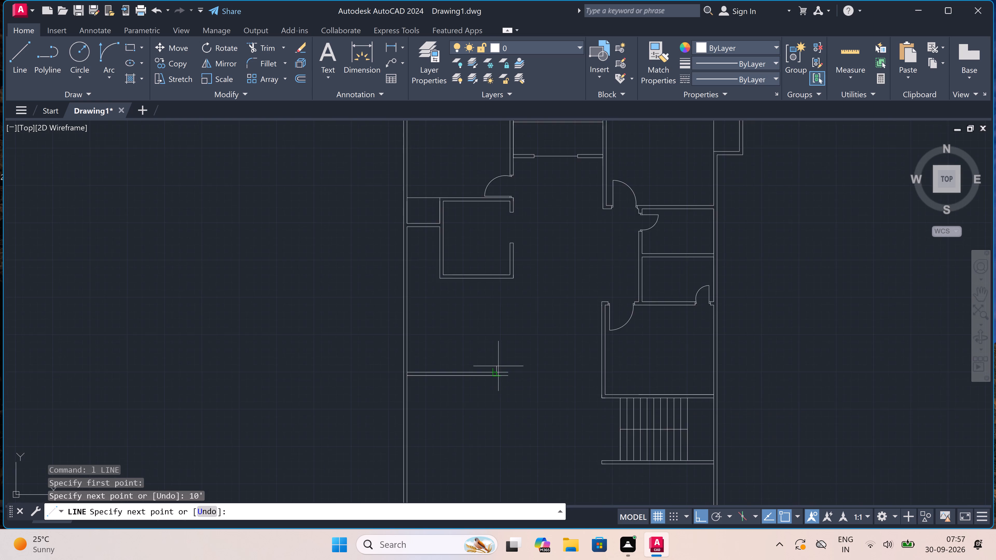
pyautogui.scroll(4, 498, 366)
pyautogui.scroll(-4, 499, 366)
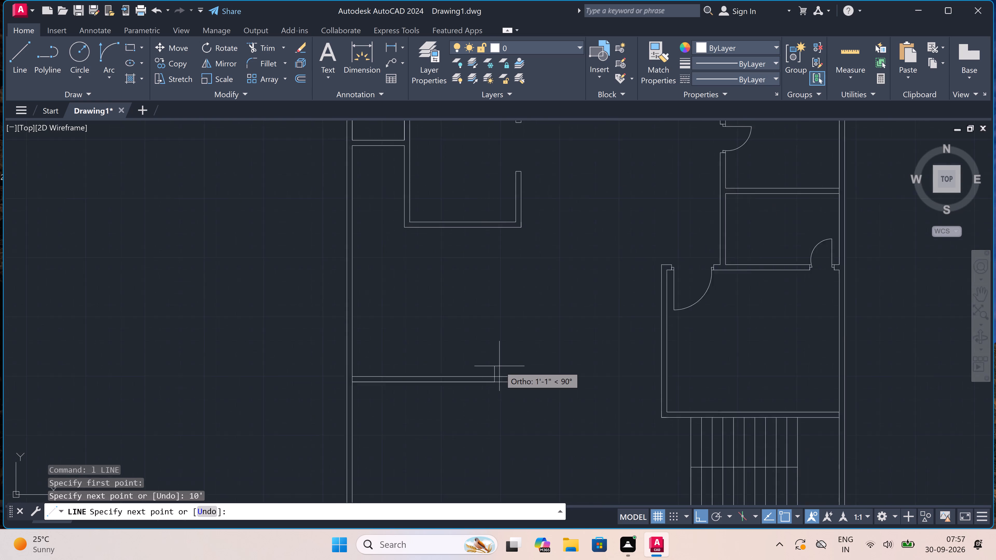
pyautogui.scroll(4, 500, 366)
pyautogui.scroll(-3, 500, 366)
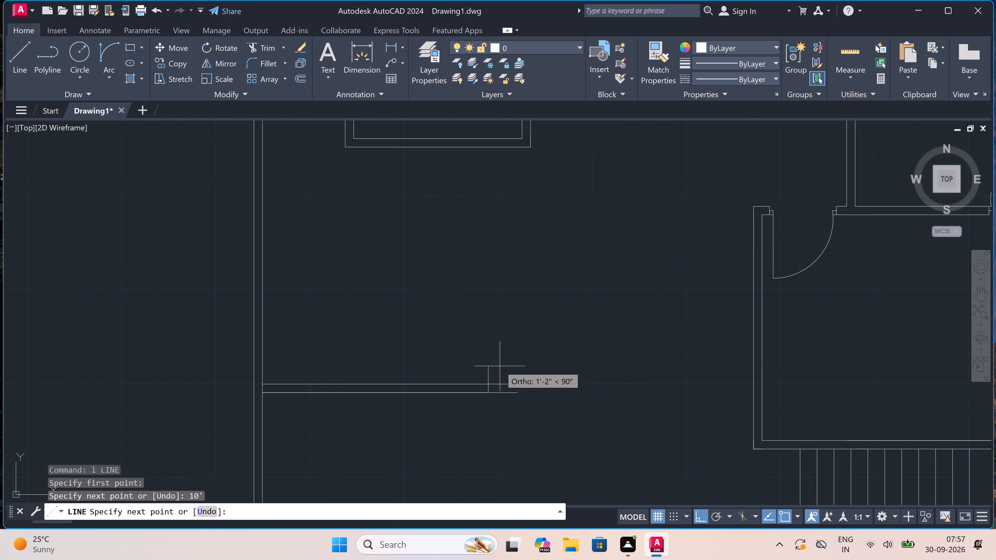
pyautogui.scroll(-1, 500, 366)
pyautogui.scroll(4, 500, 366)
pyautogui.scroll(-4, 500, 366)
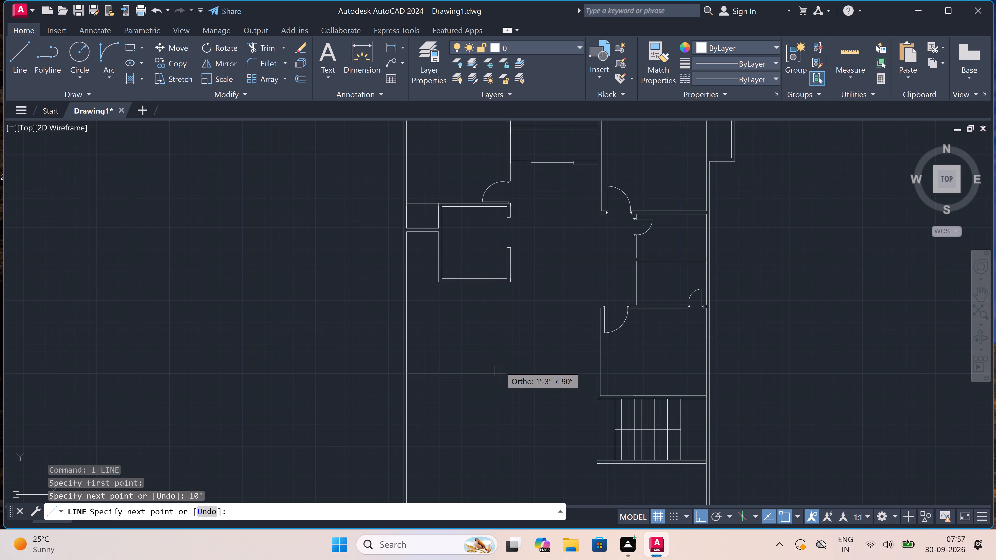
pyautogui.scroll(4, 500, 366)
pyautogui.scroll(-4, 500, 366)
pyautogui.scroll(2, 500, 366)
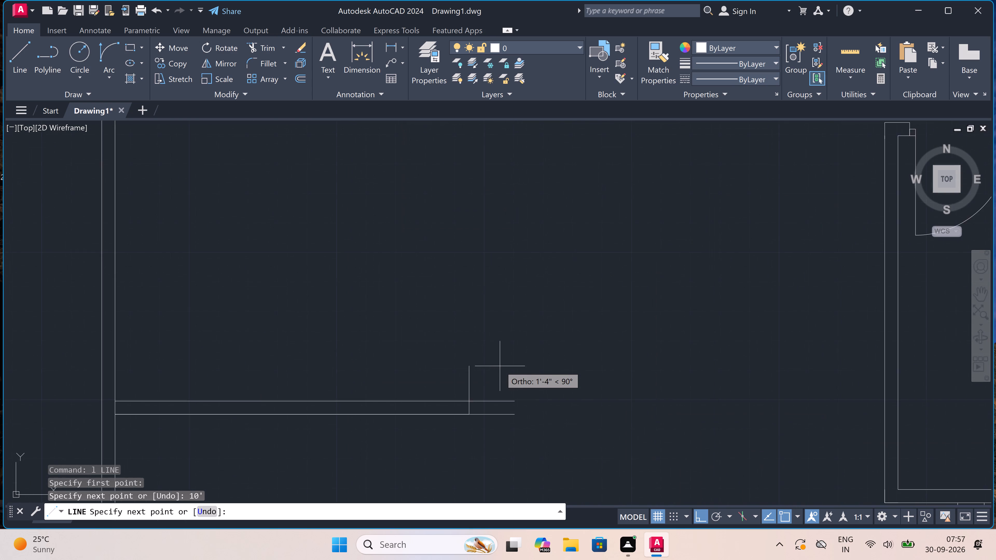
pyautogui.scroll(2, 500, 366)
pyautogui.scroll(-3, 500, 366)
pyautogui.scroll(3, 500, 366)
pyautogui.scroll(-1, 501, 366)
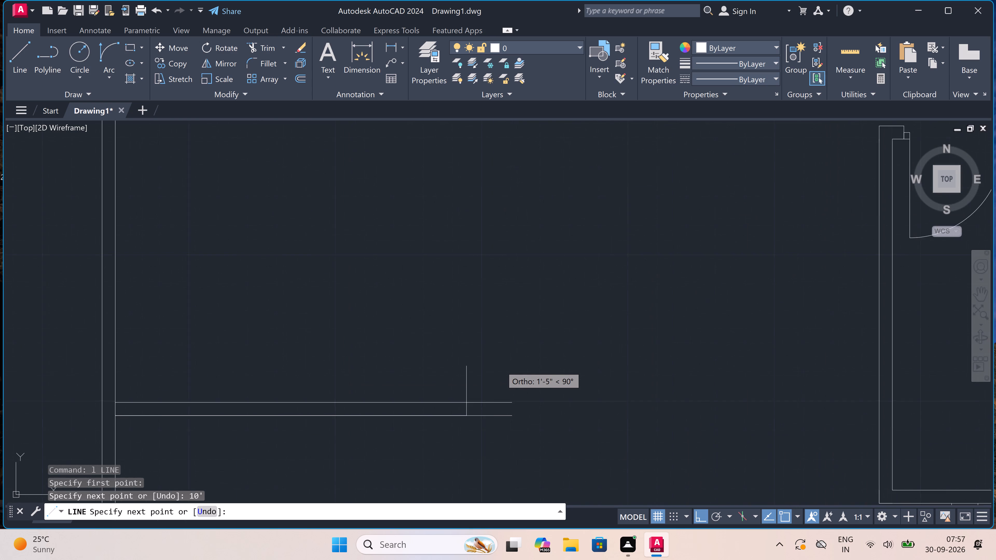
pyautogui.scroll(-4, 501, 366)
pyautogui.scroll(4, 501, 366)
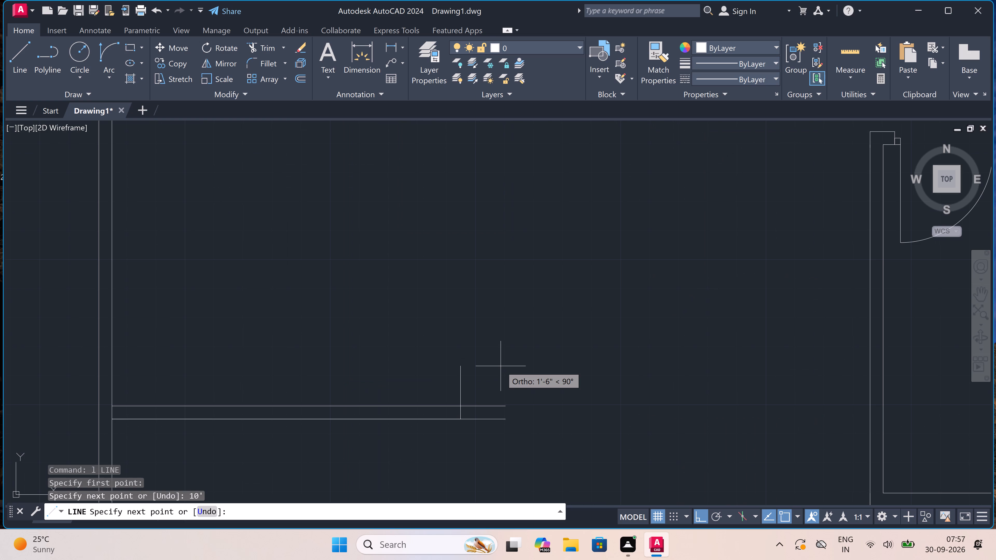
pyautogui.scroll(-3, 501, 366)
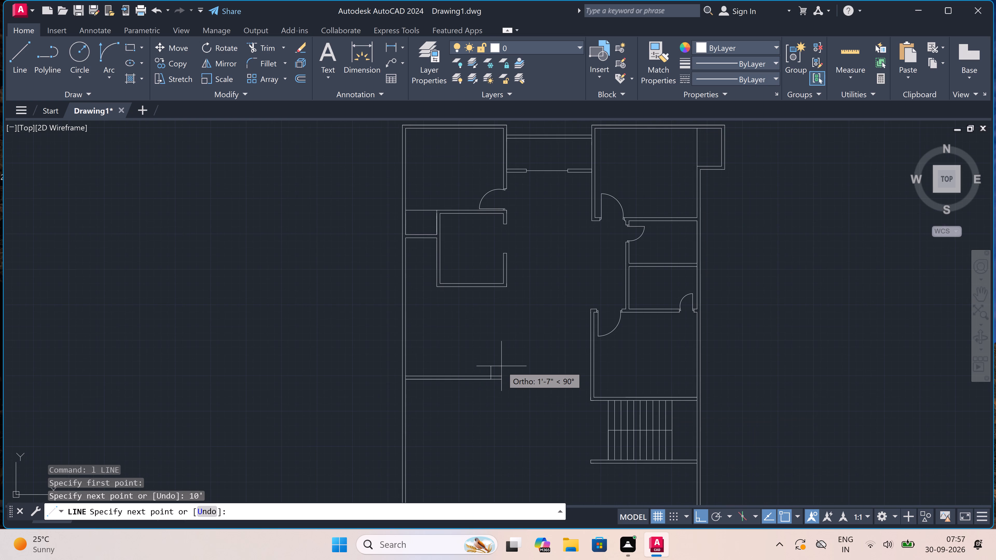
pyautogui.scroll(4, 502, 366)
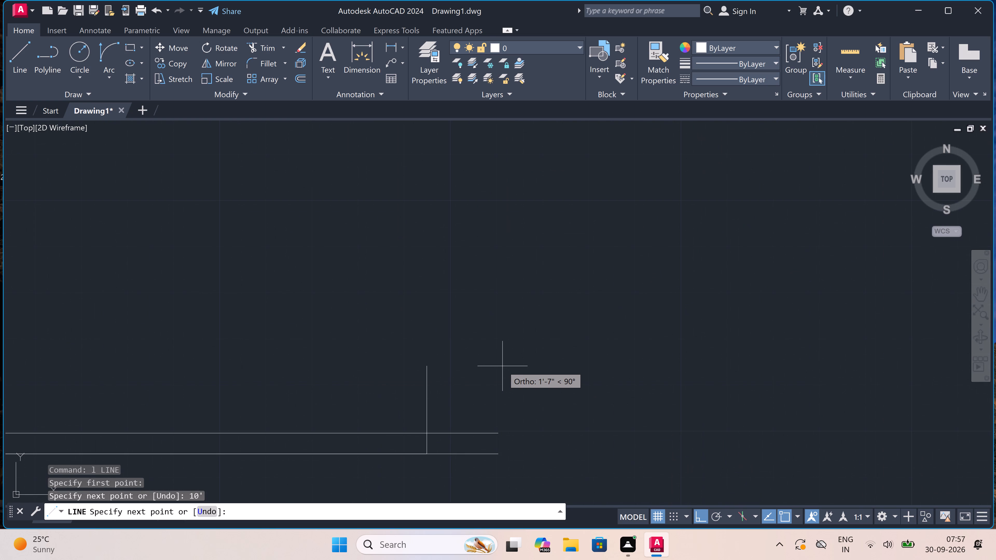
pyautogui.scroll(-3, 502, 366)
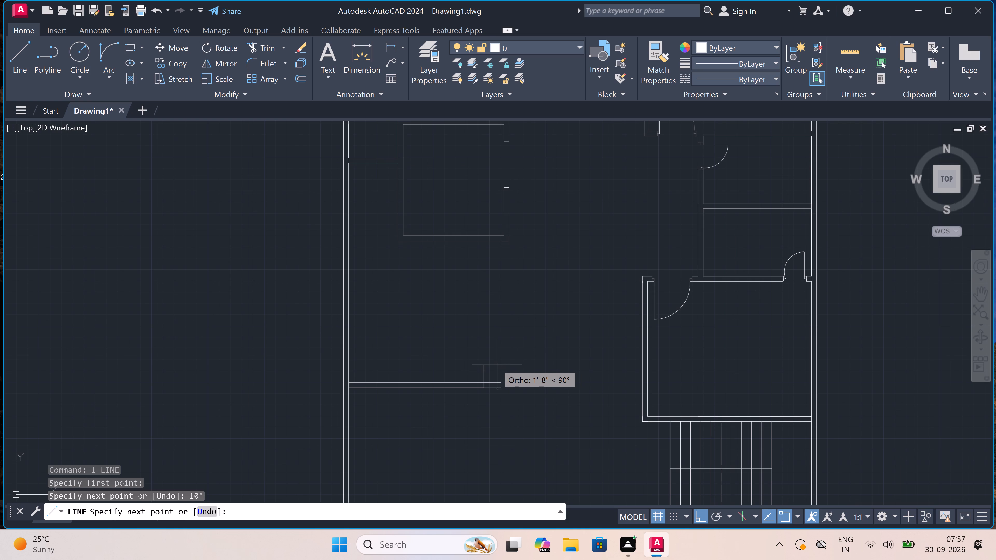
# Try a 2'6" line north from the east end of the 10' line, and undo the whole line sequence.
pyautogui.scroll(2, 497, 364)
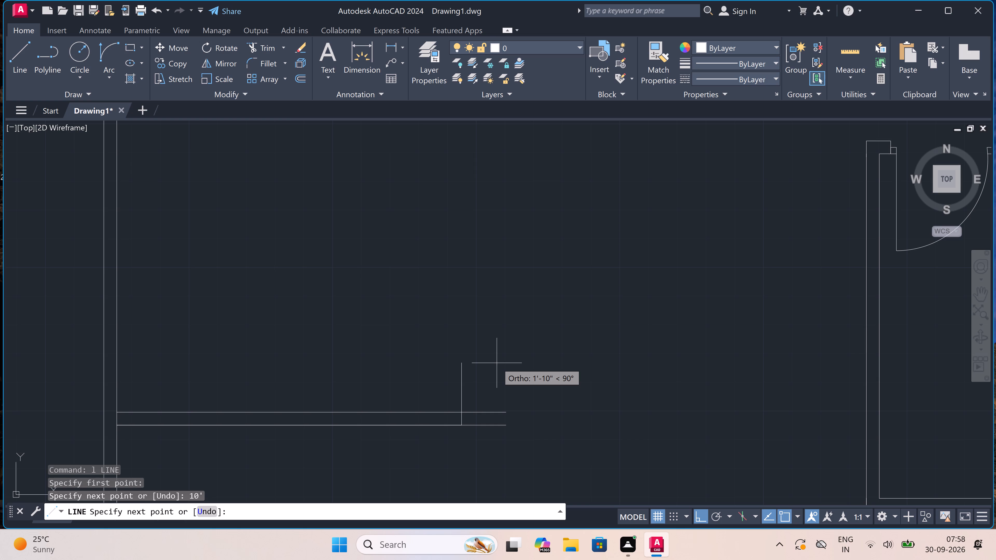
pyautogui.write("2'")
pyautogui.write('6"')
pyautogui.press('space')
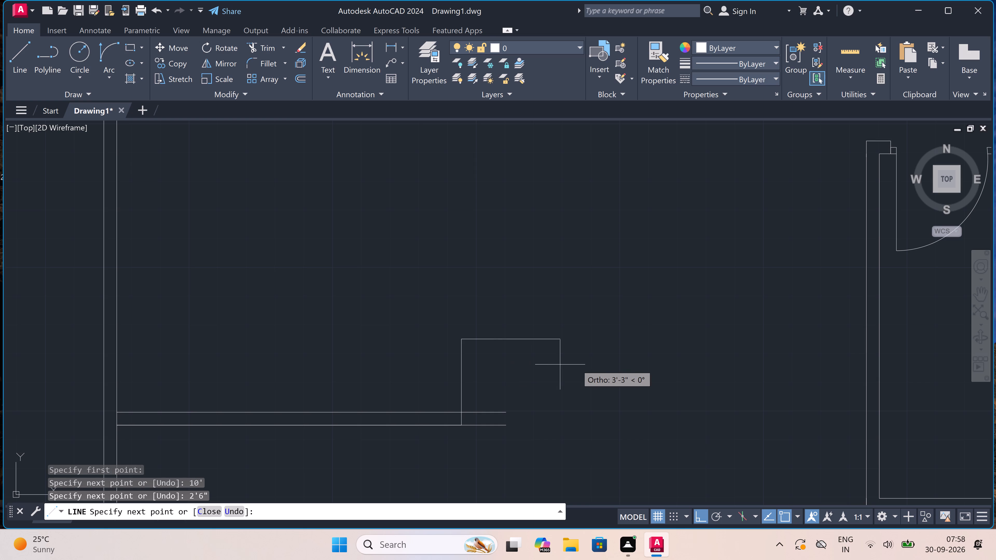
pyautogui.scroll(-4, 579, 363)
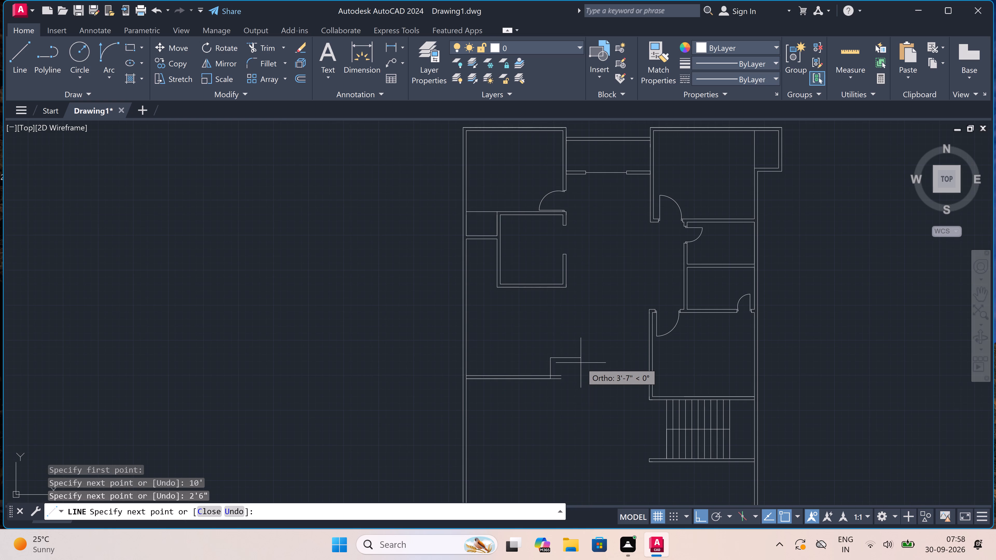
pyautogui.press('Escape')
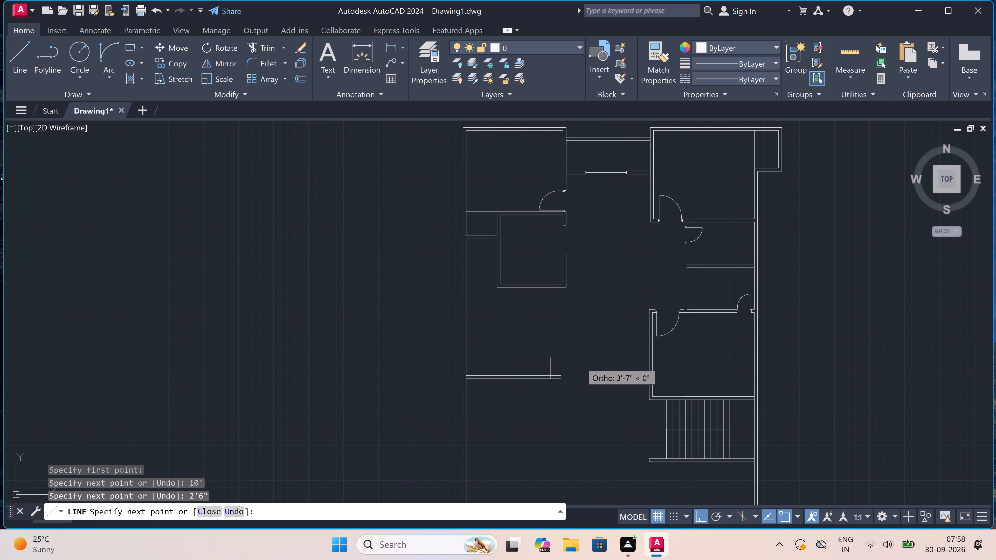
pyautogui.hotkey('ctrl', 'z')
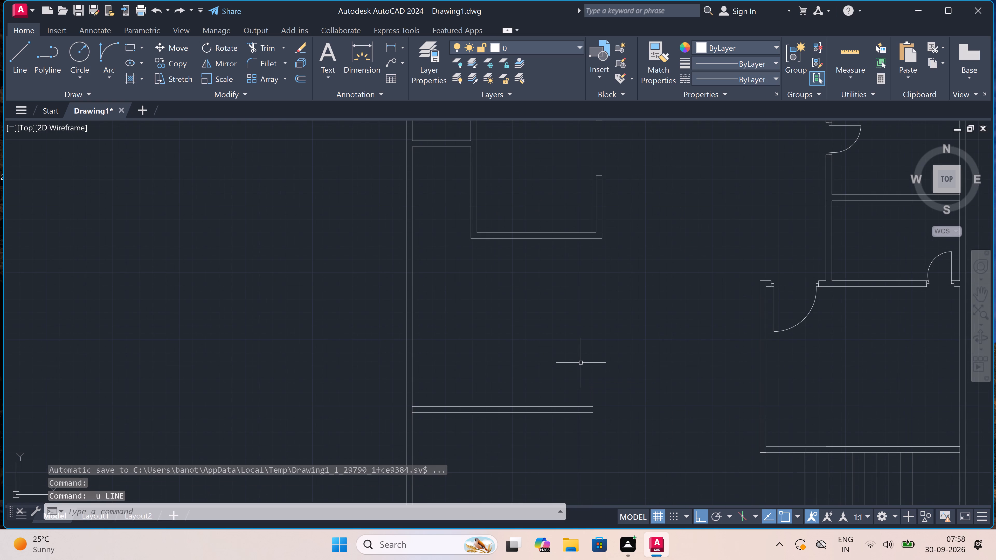
# Draw a 10' line east along the new wall's southern line from the west wall's inner face, continuing 13'3" south.
pyautogui.scroll(-3, 581, 363)
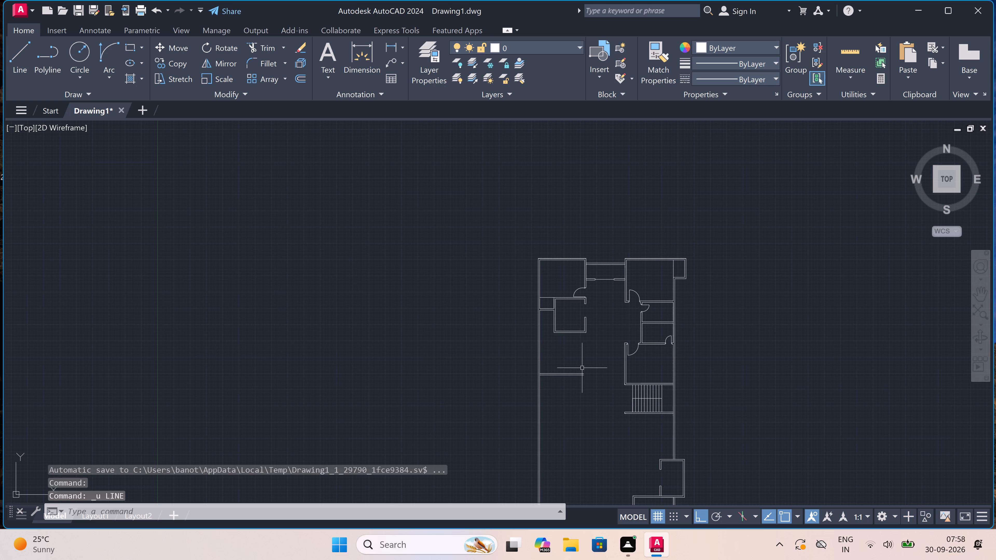
pyautogui.scroll(4, 585, 376)
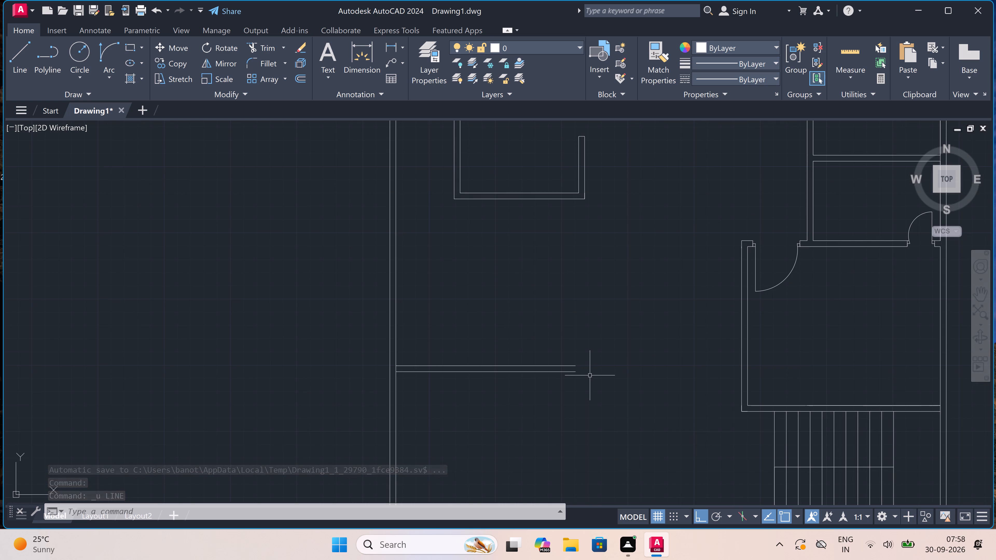
pyautogui.write('l')
pyautogui.press('space')
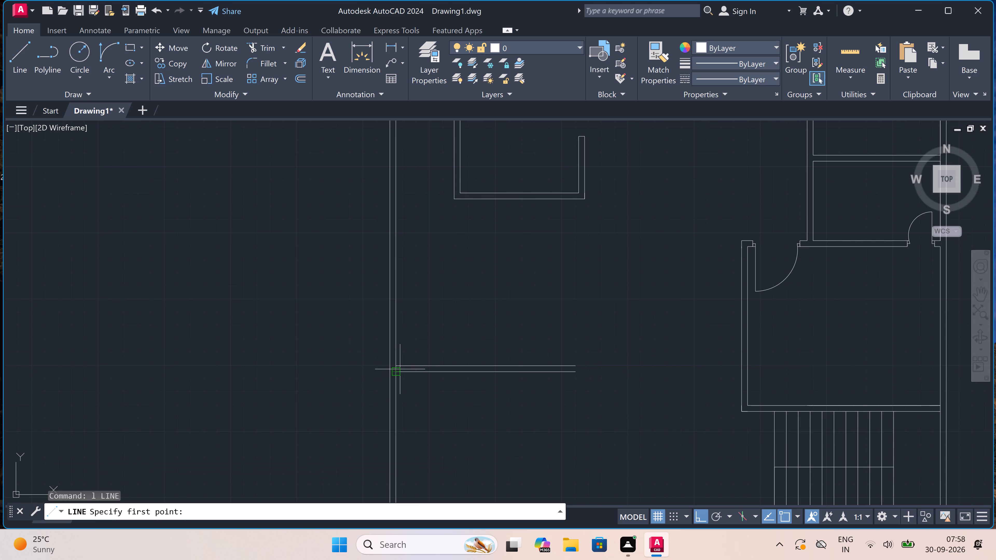
pyautogui.click(393, 373)
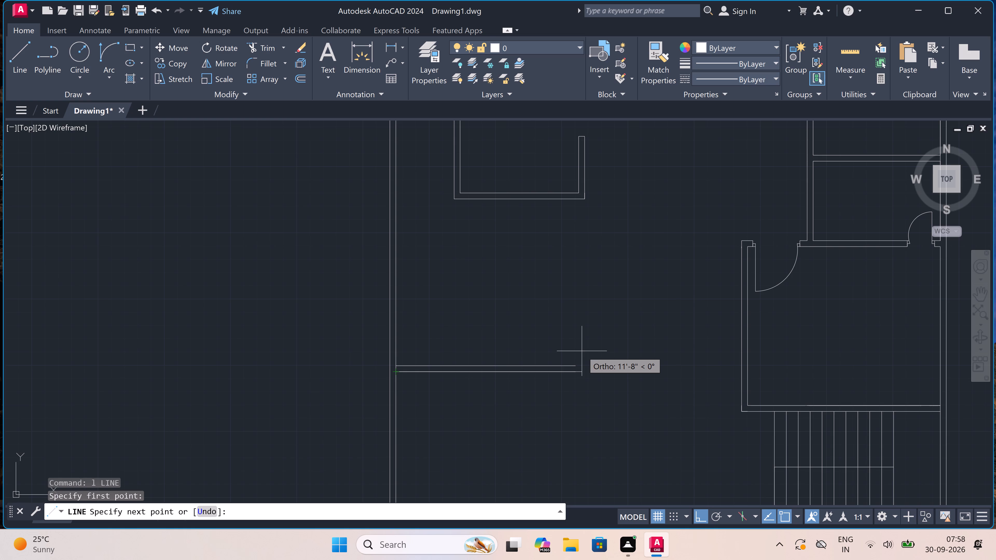
pyautogui.write("10'")
pyautogui.press('space')
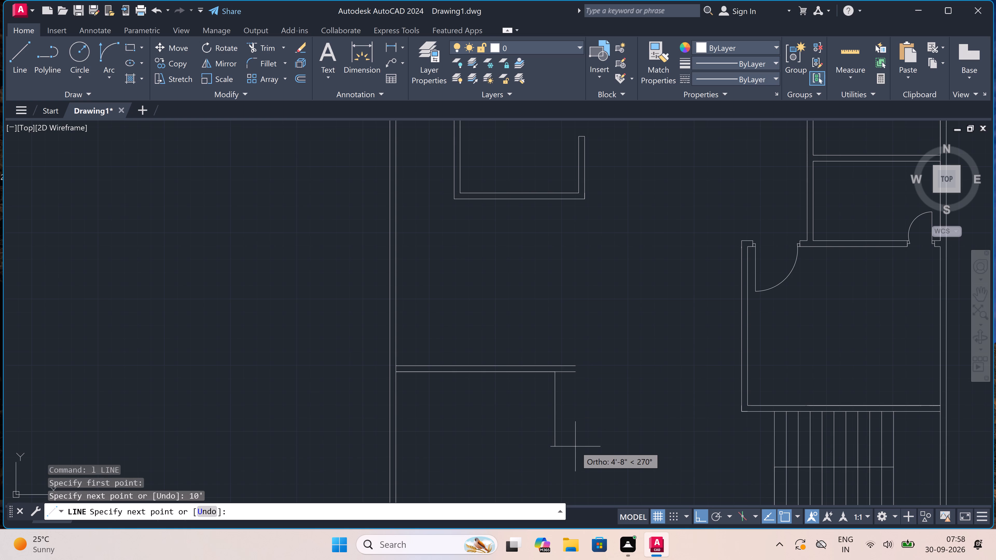
pyautogui.write("13'")
pyautogui.press('3')
pyautogui.write('"')
pyautogui.press('space')
pyautogui.press('Escape')
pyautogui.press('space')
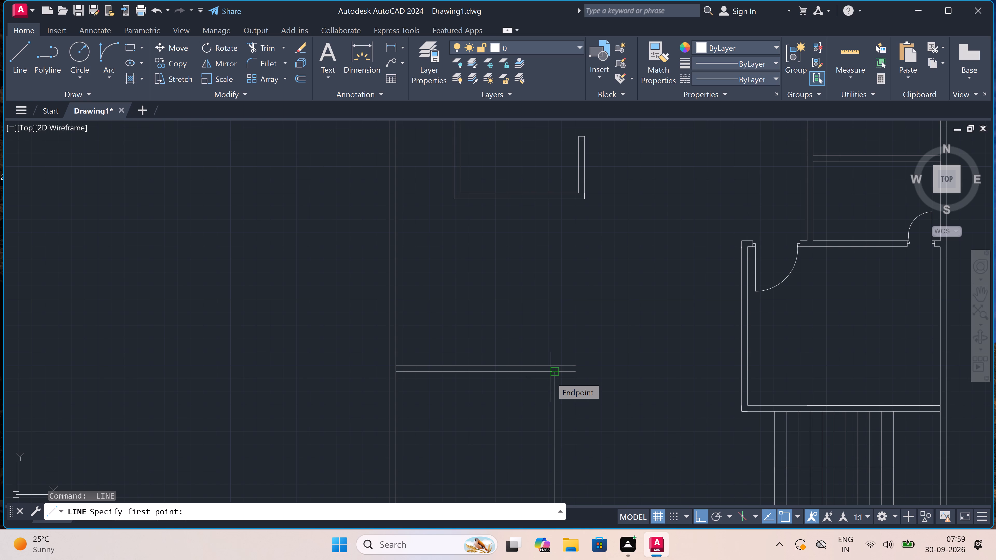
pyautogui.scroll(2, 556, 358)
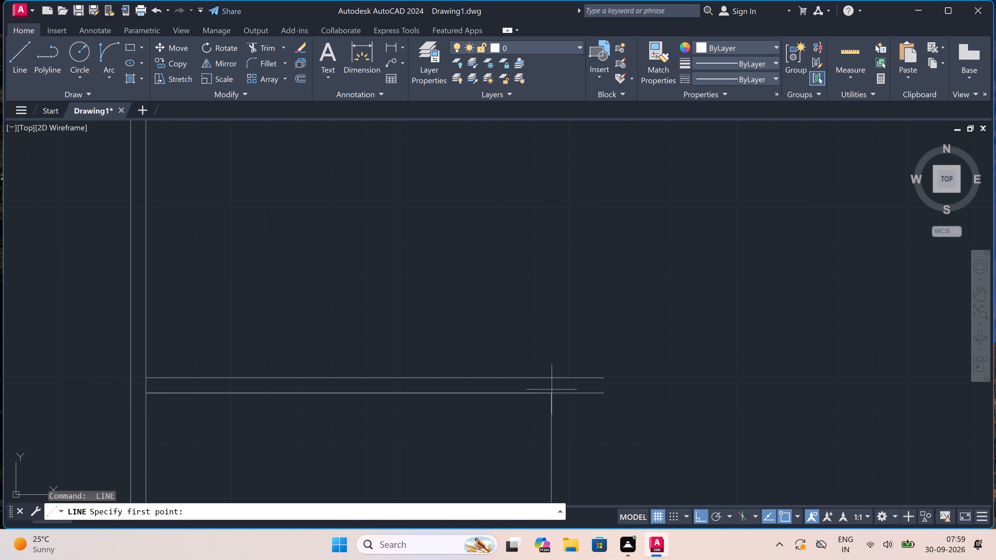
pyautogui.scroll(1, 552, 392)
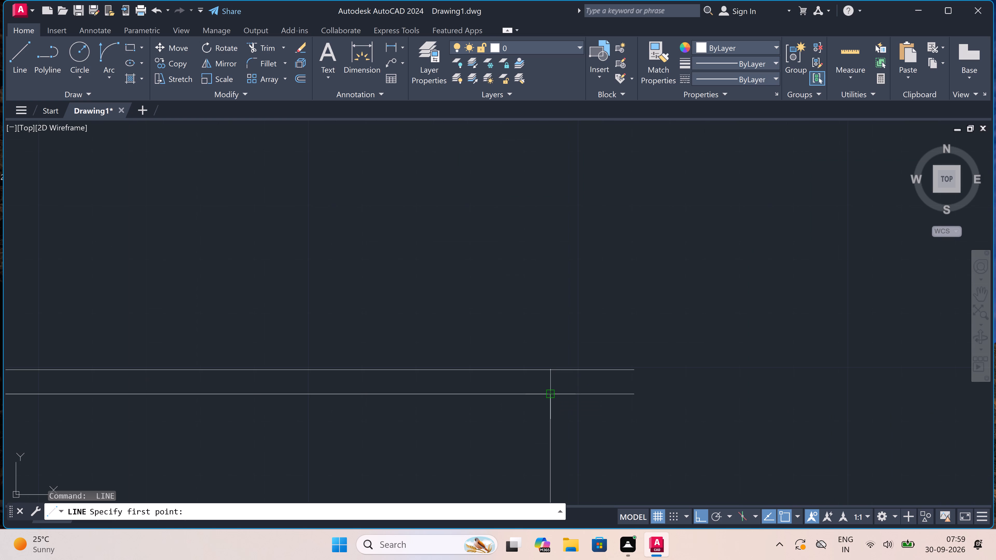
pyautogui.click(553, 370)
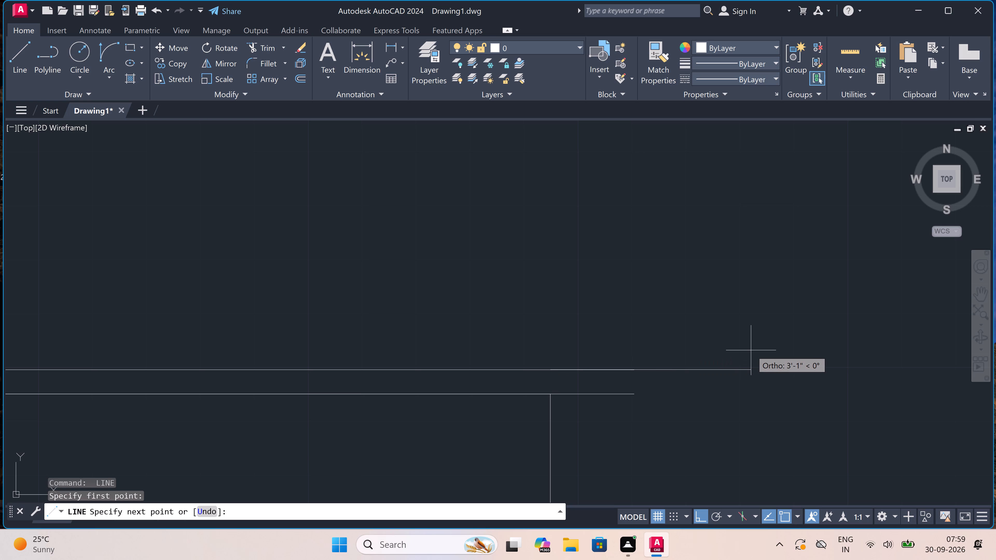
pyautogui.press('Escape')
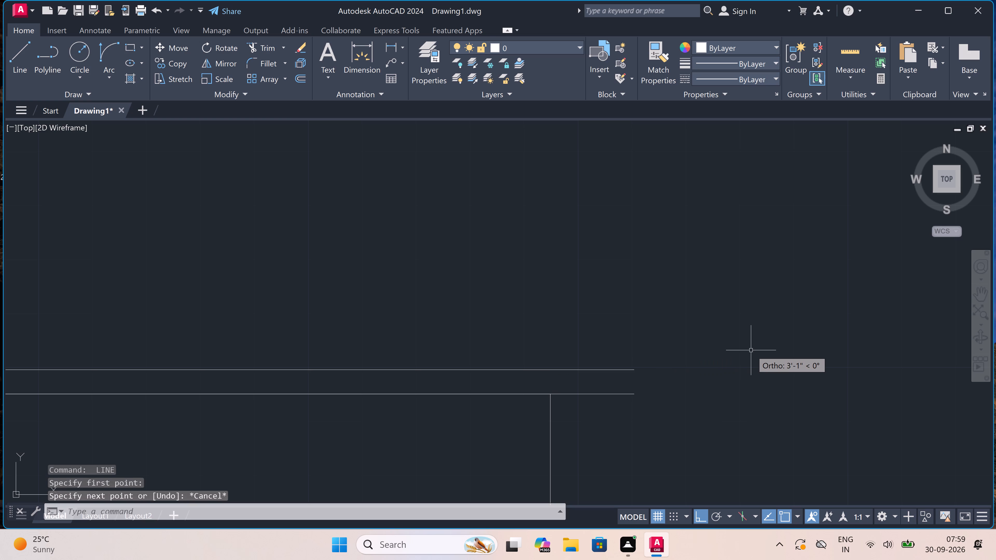
# Draw a short line north across the wall thickness, from the top of the 13'3" line to the wall's northern line.
pyautogui.write('l')
pyautogui.press('space')
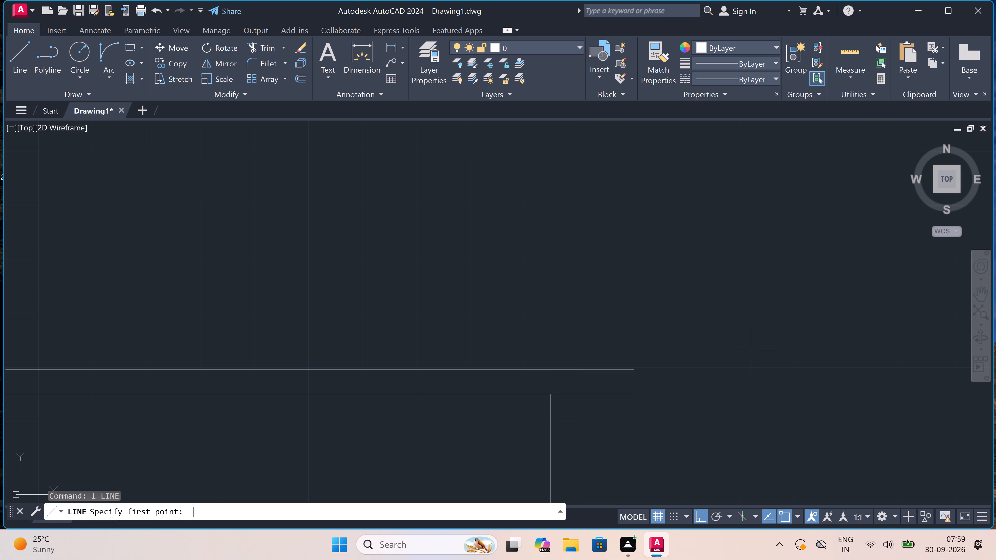
pyautogui.click(555, 390)
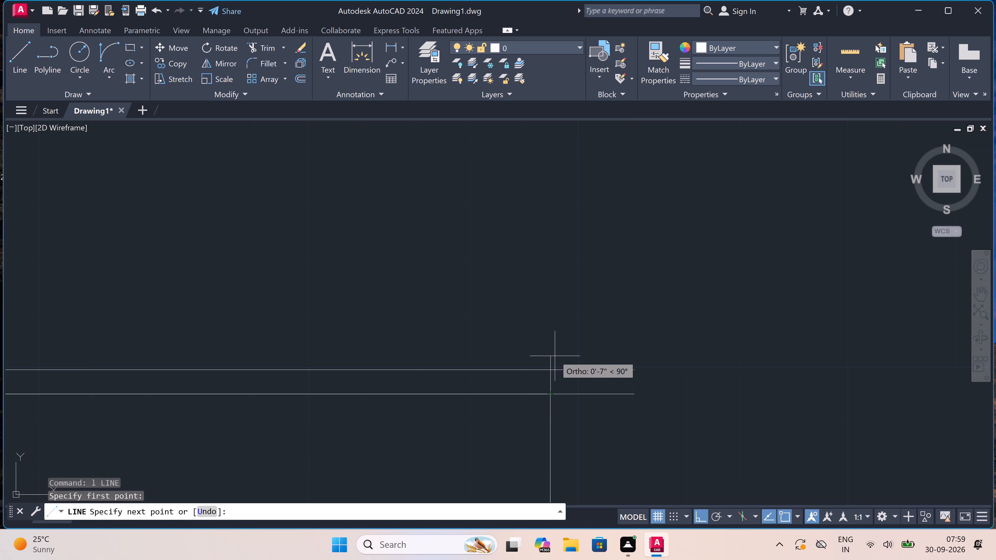
pyautogui.click(547, 368)
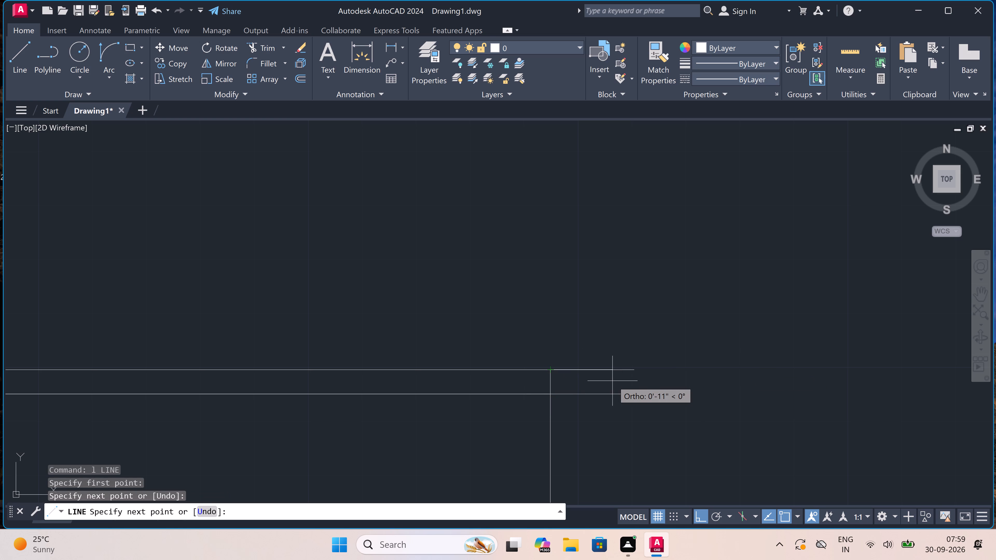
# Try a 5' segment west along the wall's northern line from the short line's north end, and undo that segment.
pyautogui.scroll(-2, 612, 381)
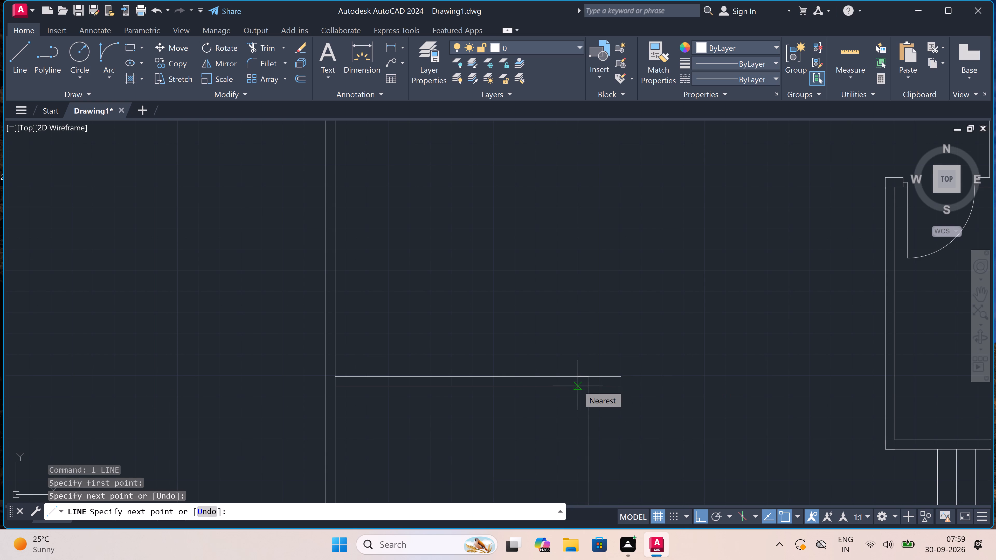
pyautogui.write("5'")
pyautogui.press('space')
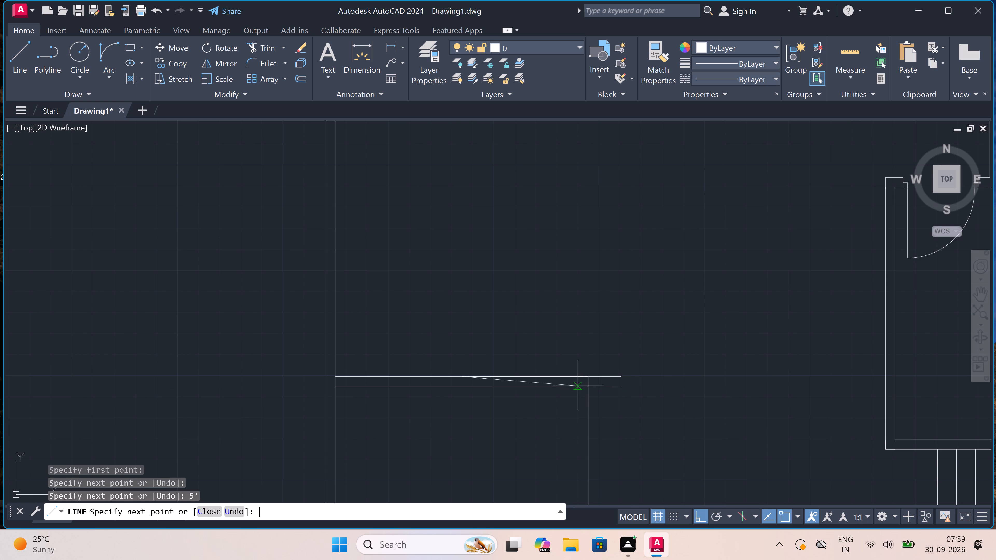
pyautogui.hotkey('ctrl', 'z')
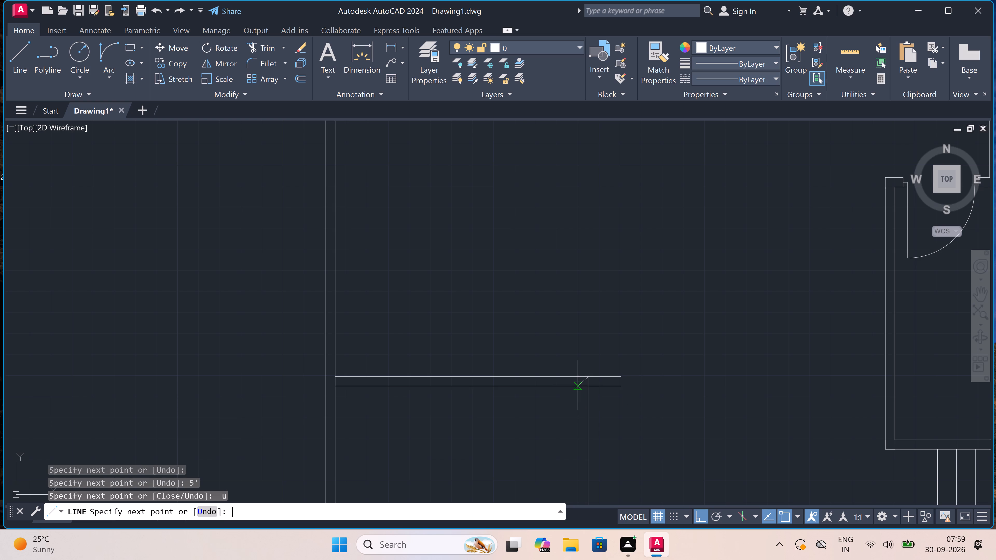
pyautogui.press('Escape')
# Draw a 5' line east along the wall's northern line, starting at the north end of the short vertical line.
pyautogui.press('space')
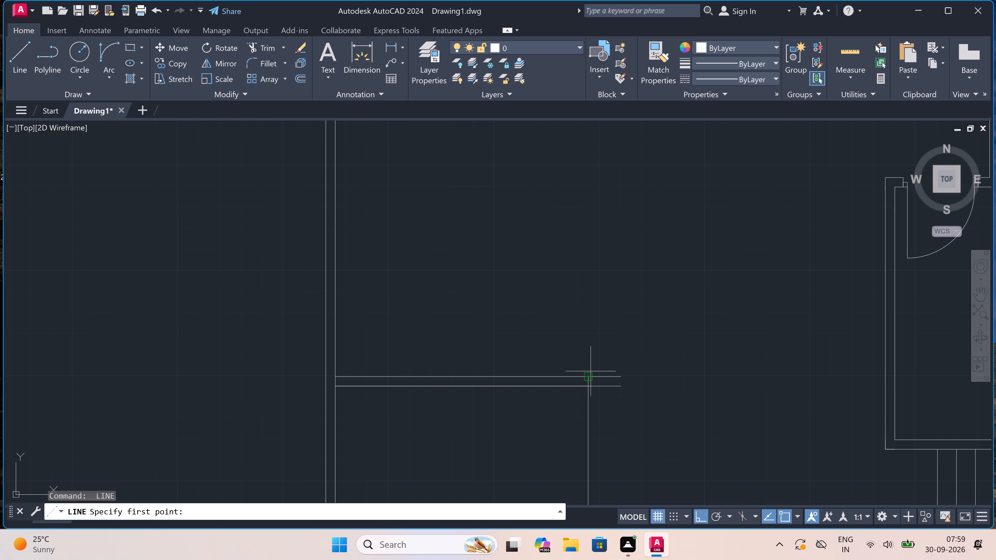
pyautogui.moveTo(589, 378); pyautogui.dragTo(593, 378)
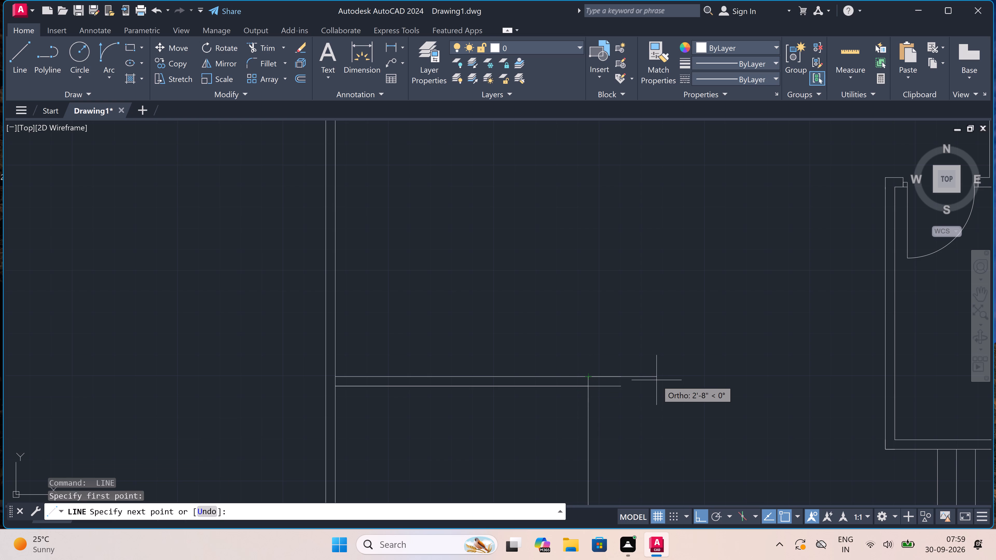
pyautogui.press('5')
pyautogui.write("'")
pyautogui.press('space')
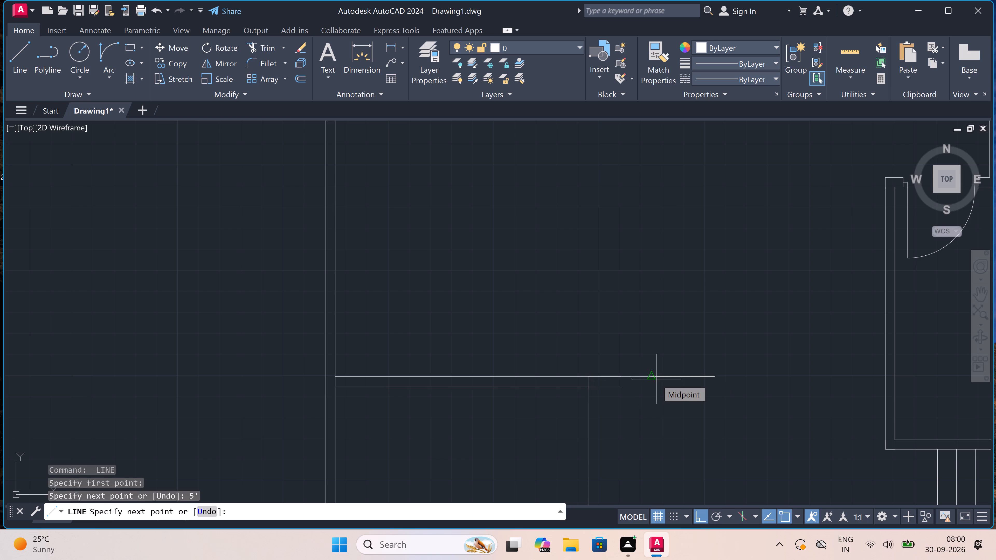
pyautogui.press('Escape')
# Draw a 5' line south along the 13'3" line from the same corner on the wall's northern line.
pyautogui.press('space')
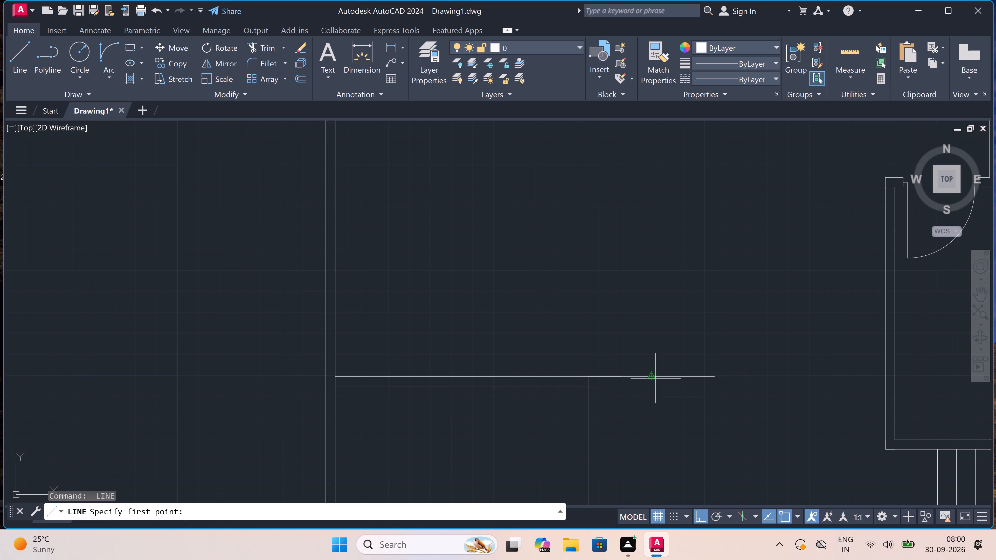
pyautogui.click(590, 376)
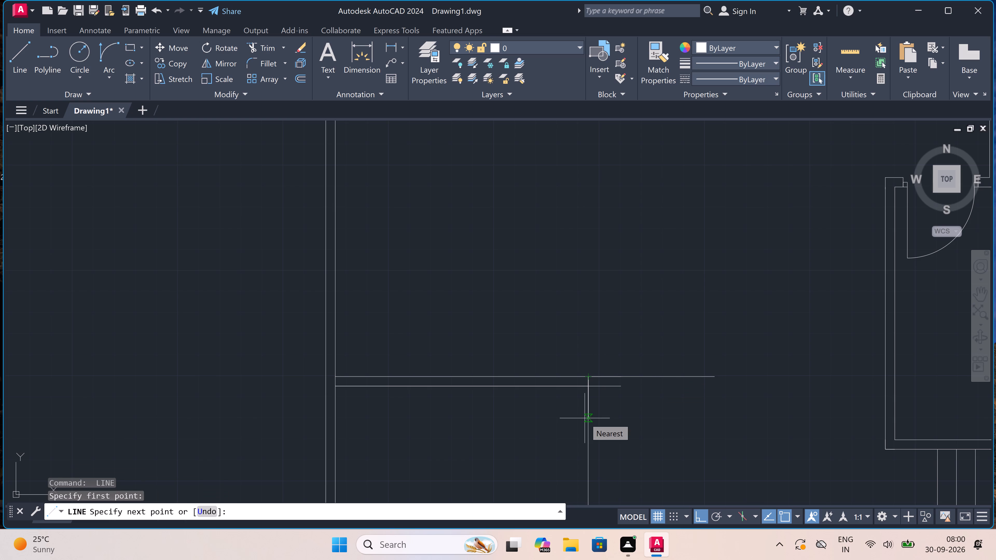
pyautogui.write("5'")
pyautogui.press('space')
pyautogui.press('Escape')
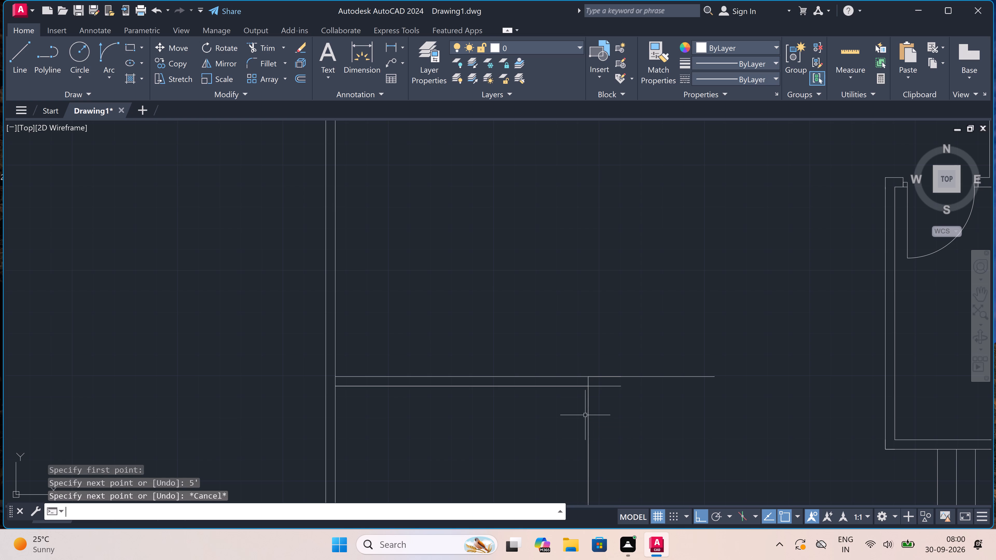
# Close the 5' square by drawing 5' east from the southern end of the 5' vertical line, continuing north to the northern line's east end.
pyautogui.scroll(-2, 523, 374)
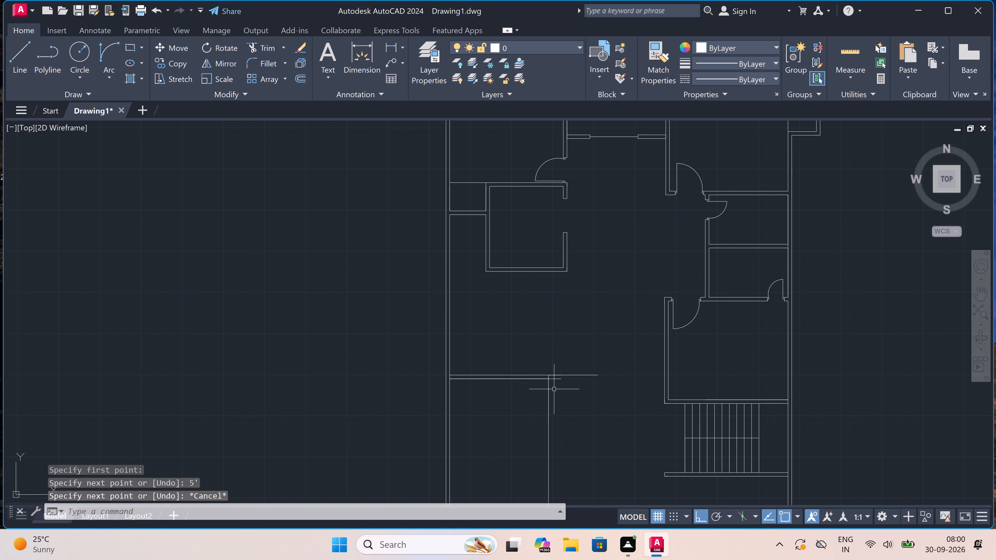
pyautogui.scroll(3, 558, 404)
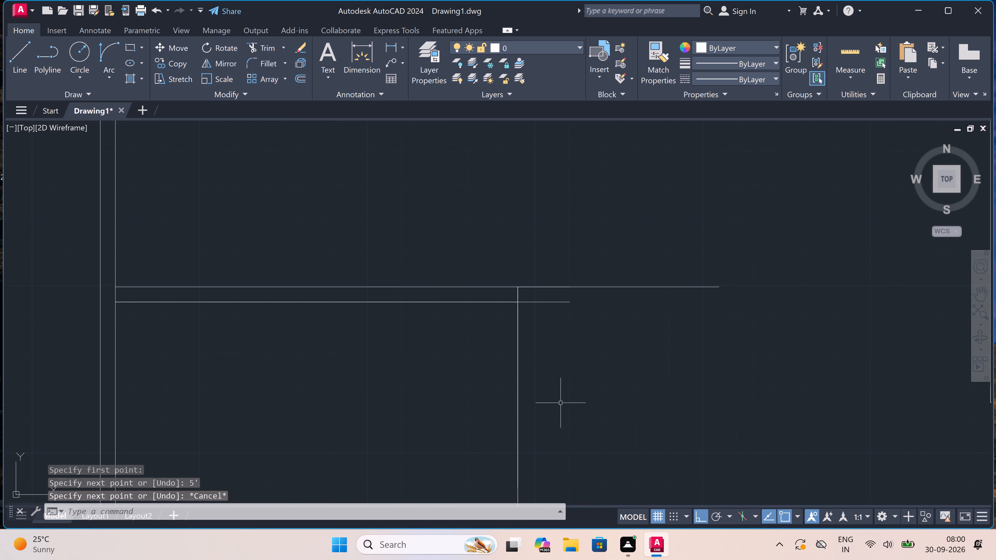
pyautogui.write('l')
pyautogui.press('space')
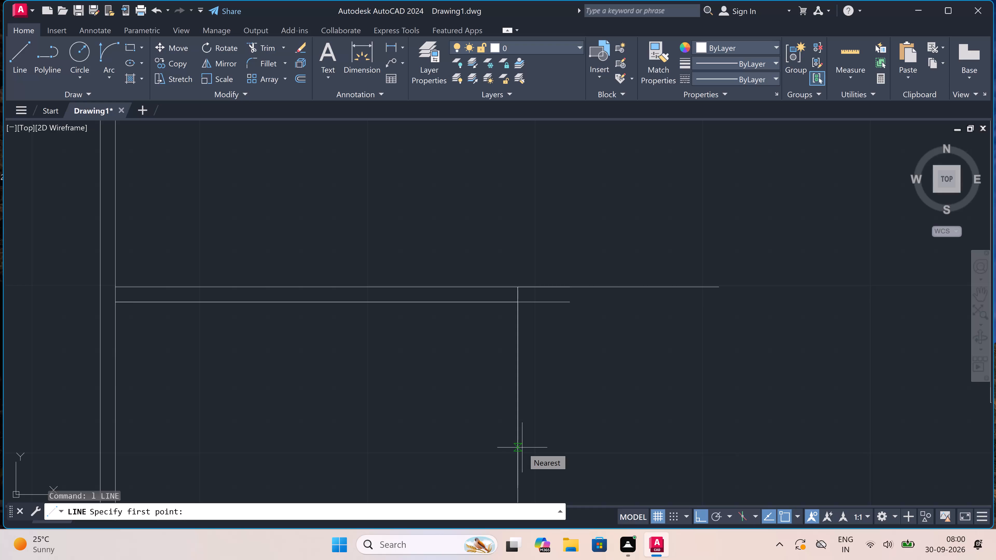
pyautogui.scroll(-1, 481, 373)
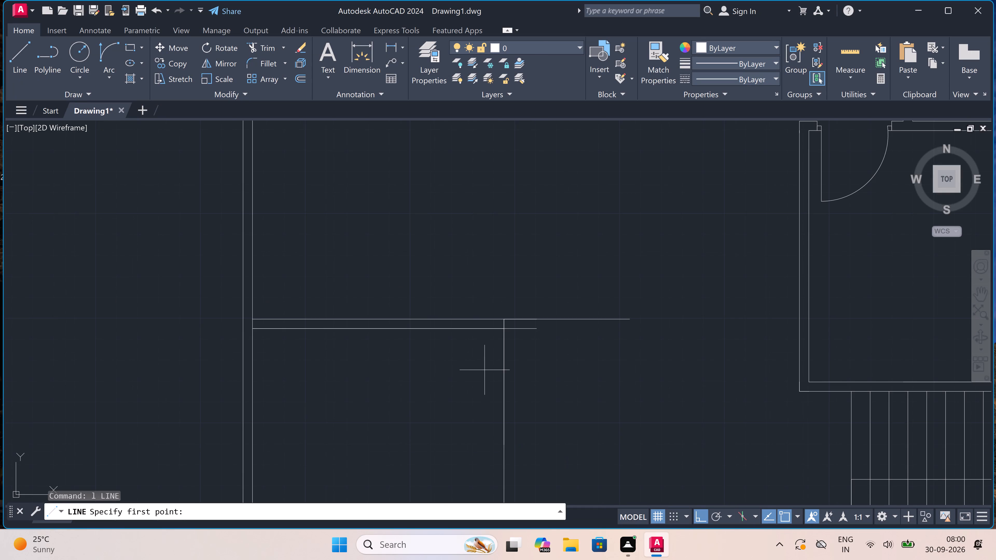
pyautogui.scroll(-1, 500, 359)
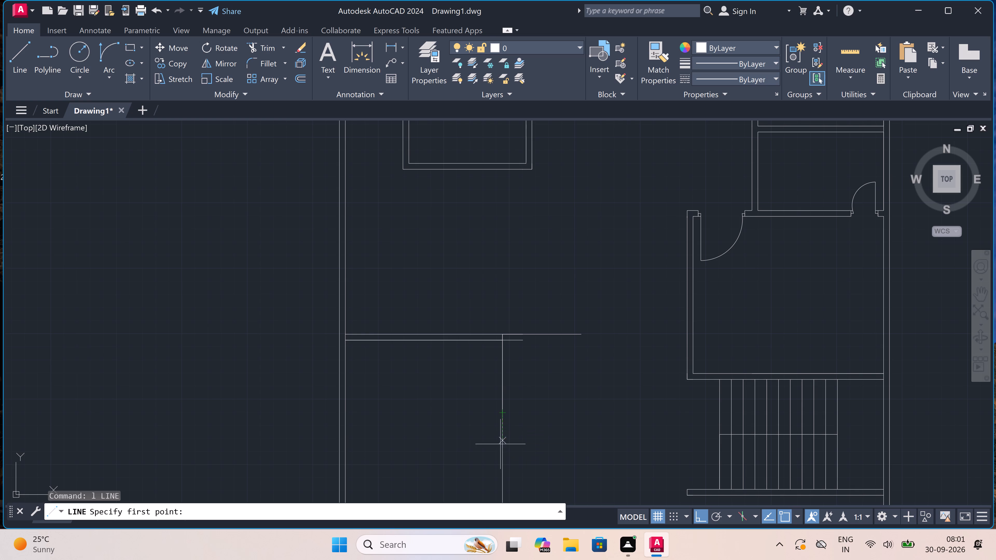
pyautogui.click(504, 414)
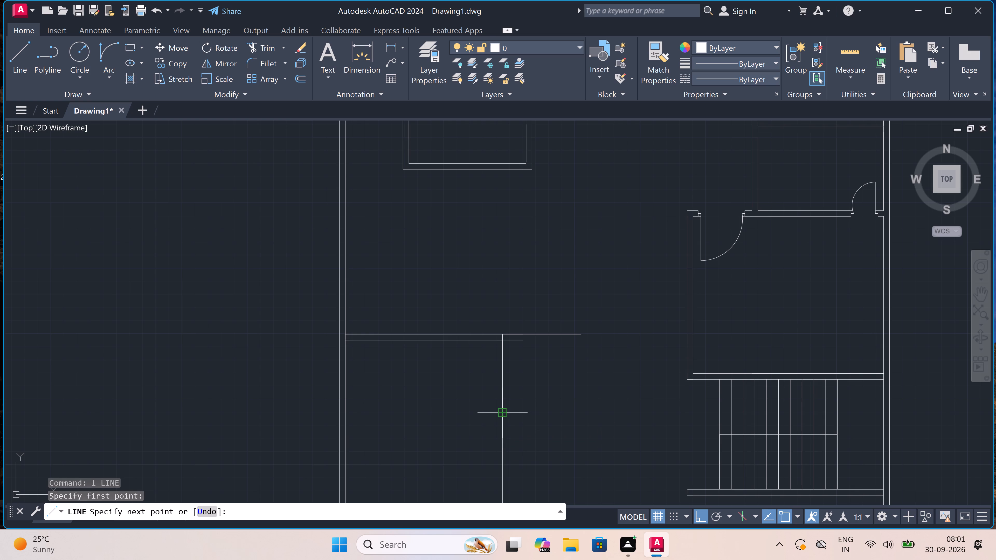
pyautogui.write("5'")
pyautogui.press('space')
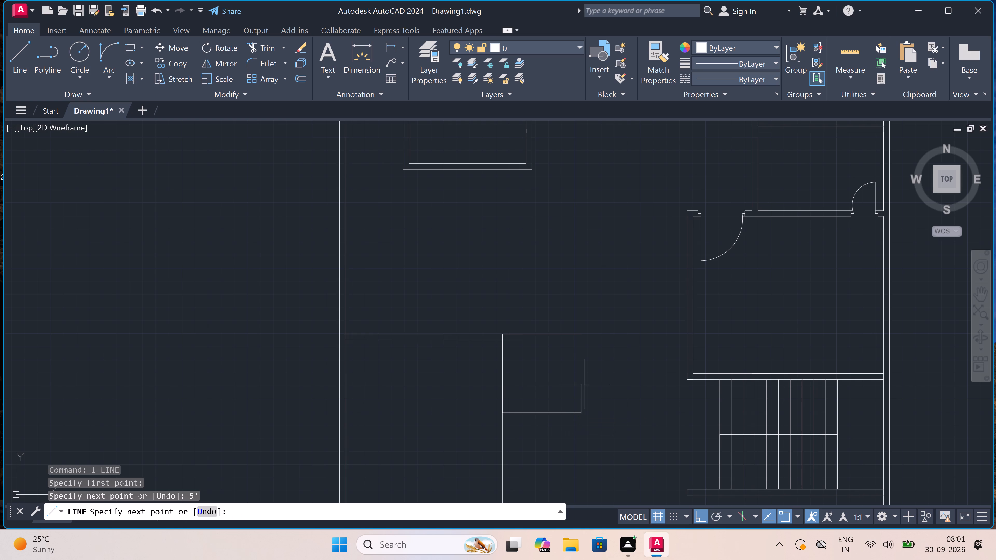
pyautogui.click(582, 334)
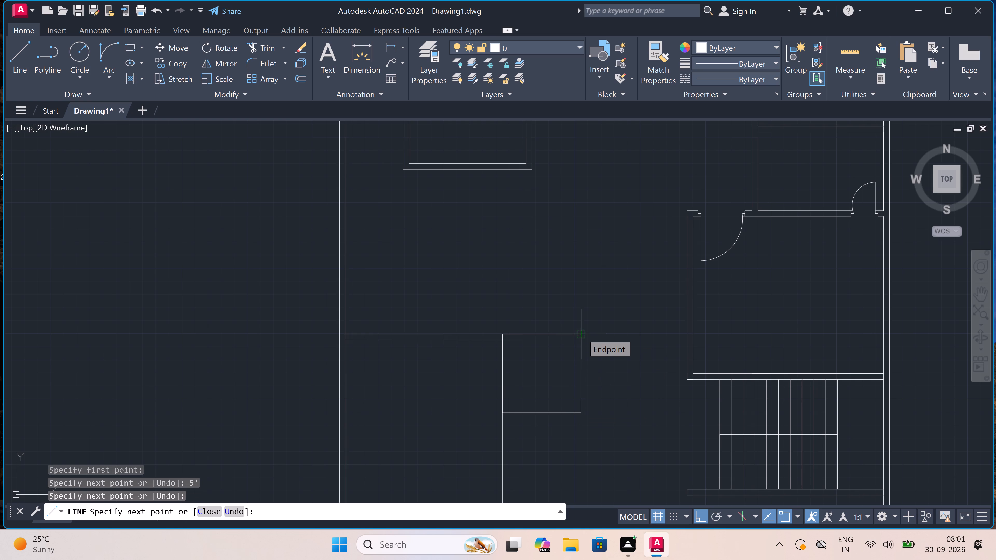
pyautogui.press('Escape')
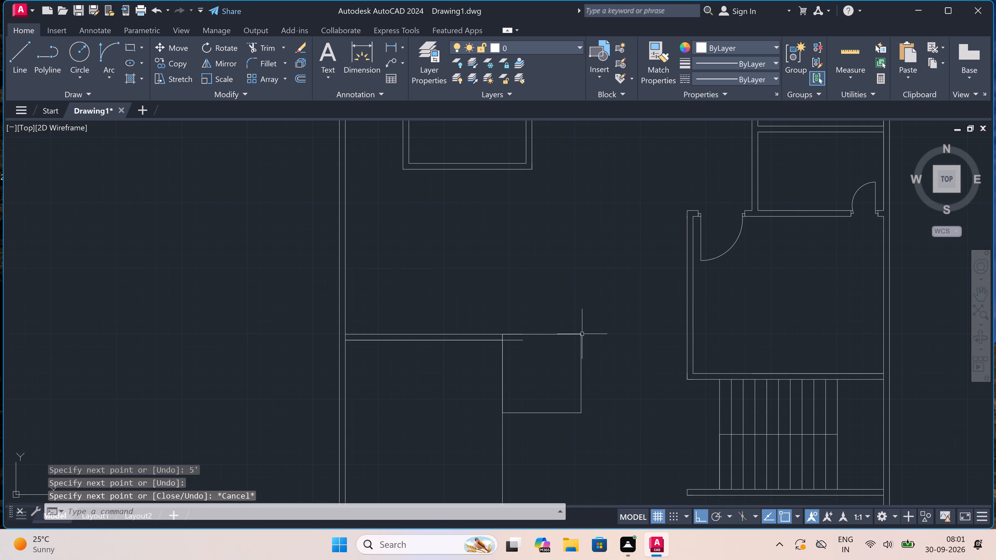
# Trim the part of the wall's southern line that projects east into the 5' square.
pyautogui.scroll(1, 524, 336)
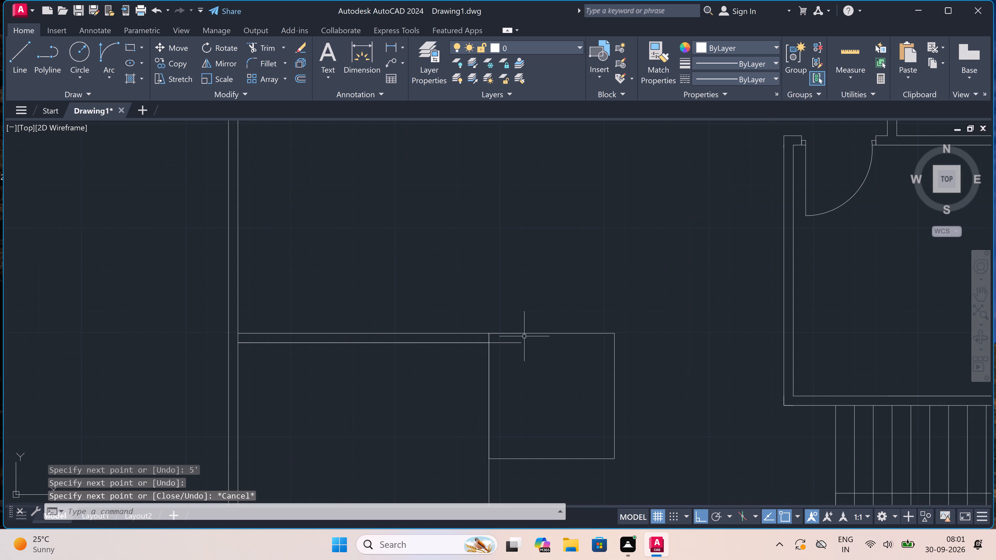
pyautogui.write('tr')
pyautogui.press('space')
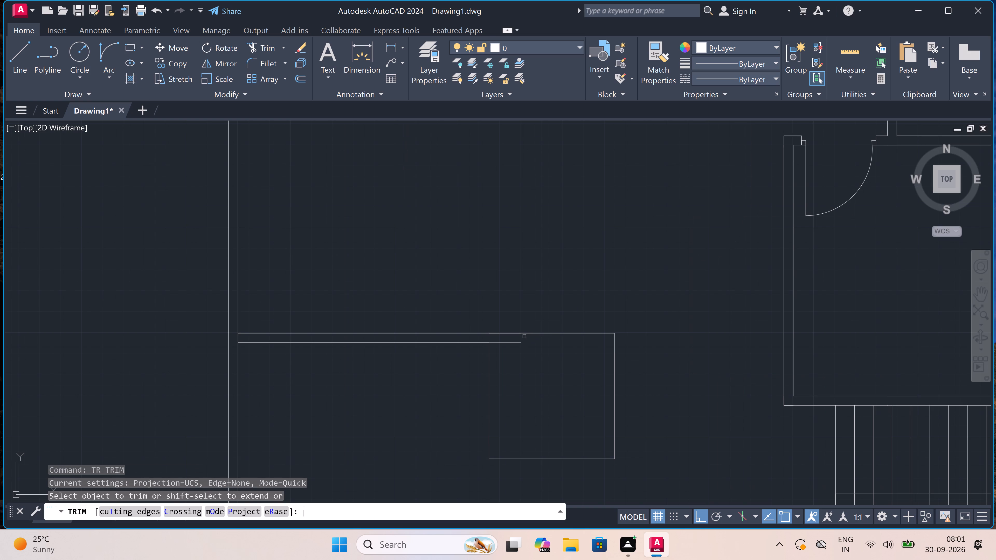
pyautogui.scroll(2, 519, 342)
pyautogui.click(478, 337)
pyautogui.click(478, 372)
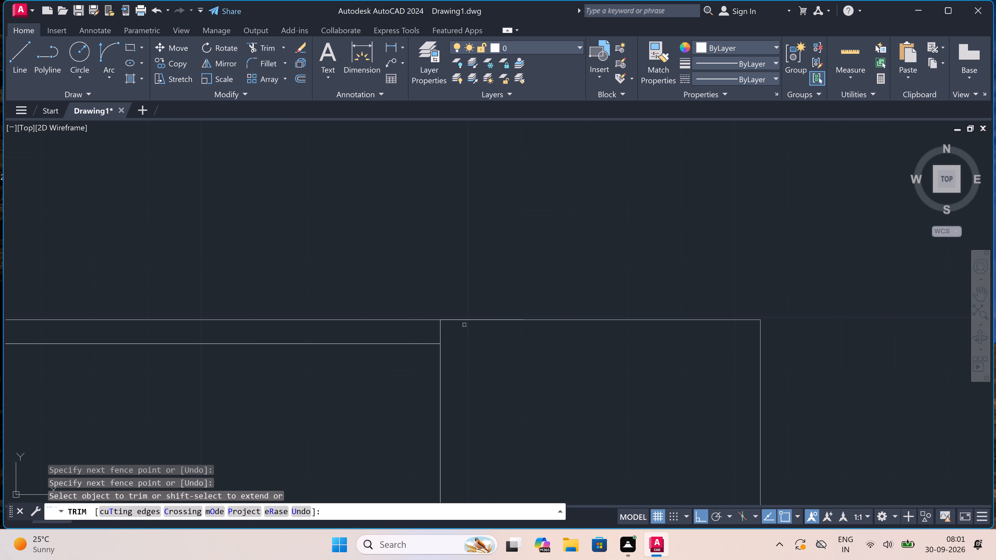
pyautogui.press('Escape')
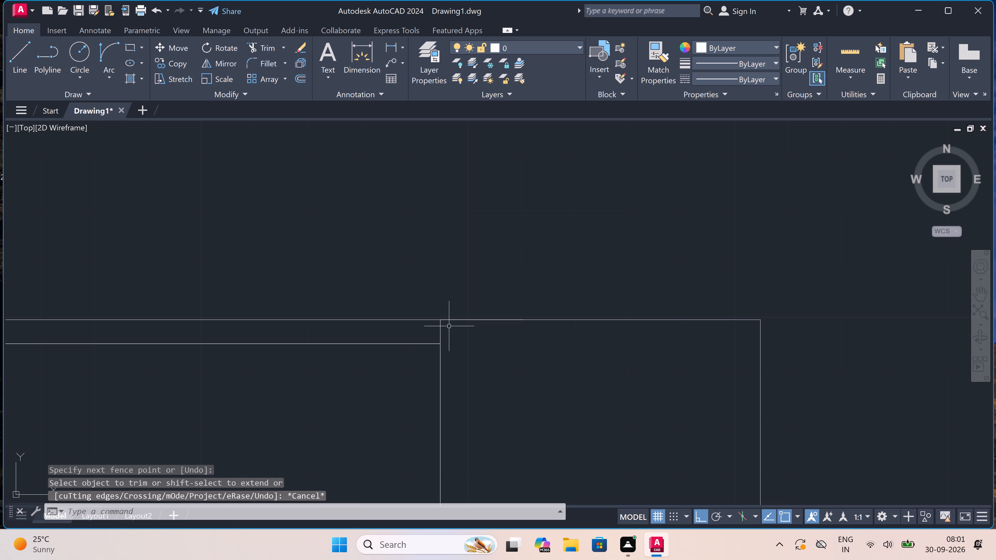
# Draw the 5' square's inner north and east wall lines 9" inside its outline, running on to the square's south side.
pyautogui.write('l')
pyautogui.press('space')
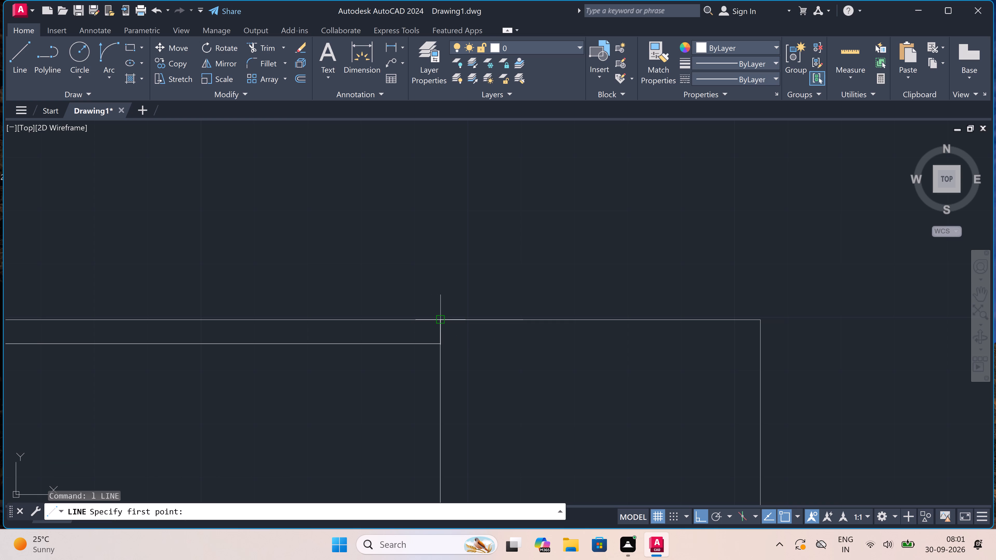
pyautogui.click(440, 318)
pyautogui.write('9"')
pyautogui.press('space')
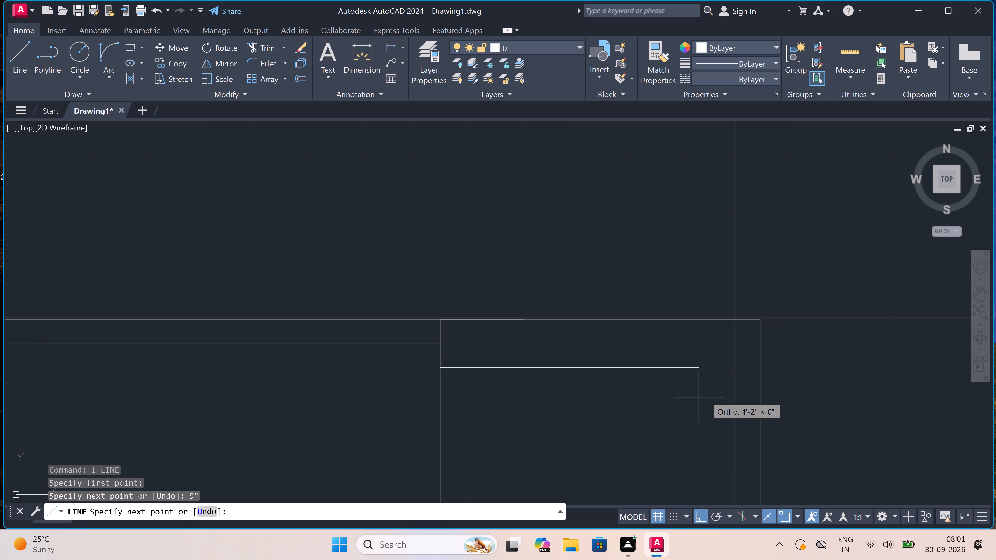
pyautogui.click(761, 368)
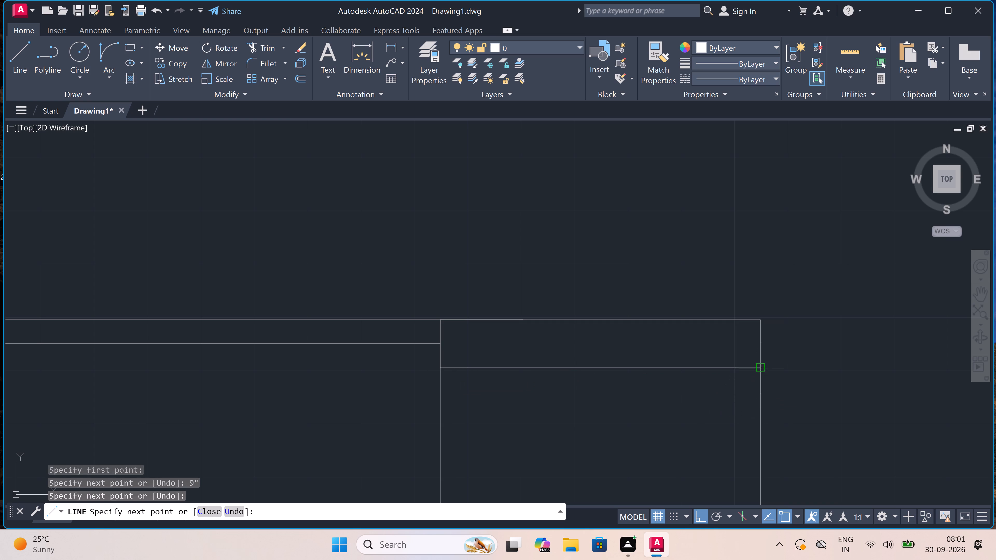
pyautogui.write('9"')
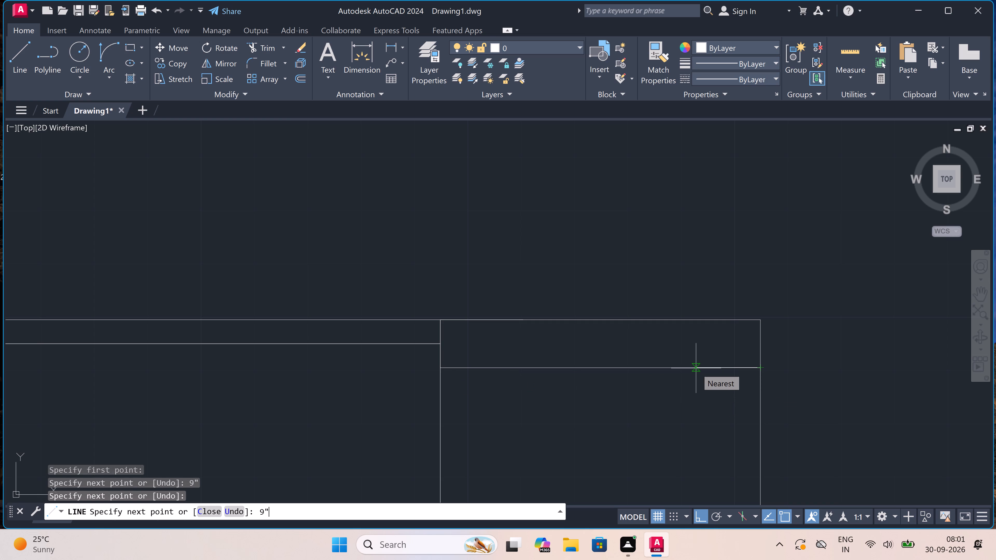
pyautogui.press('space')
pyautogui.scroll(-4, 661, 353)
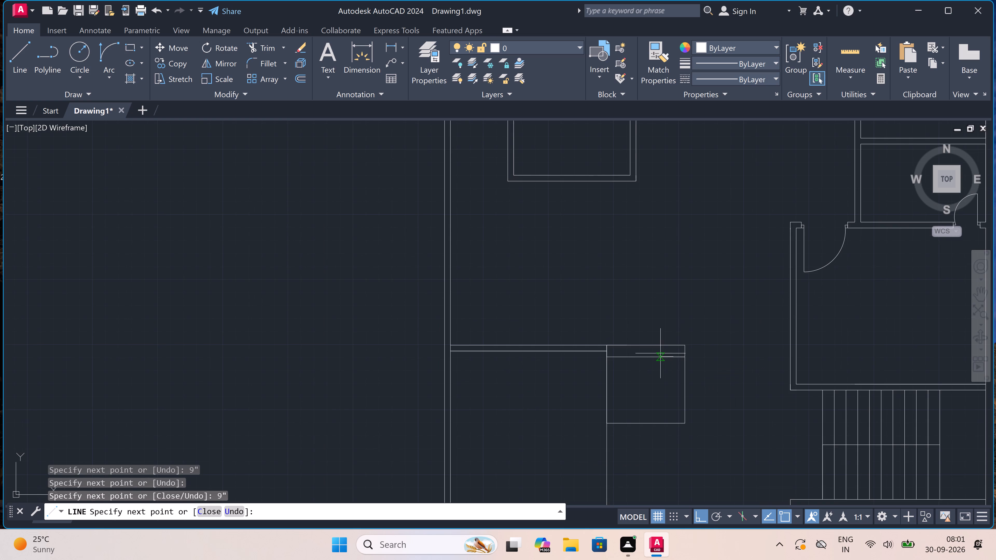
pyautogui.scroll(2, 681, 413)
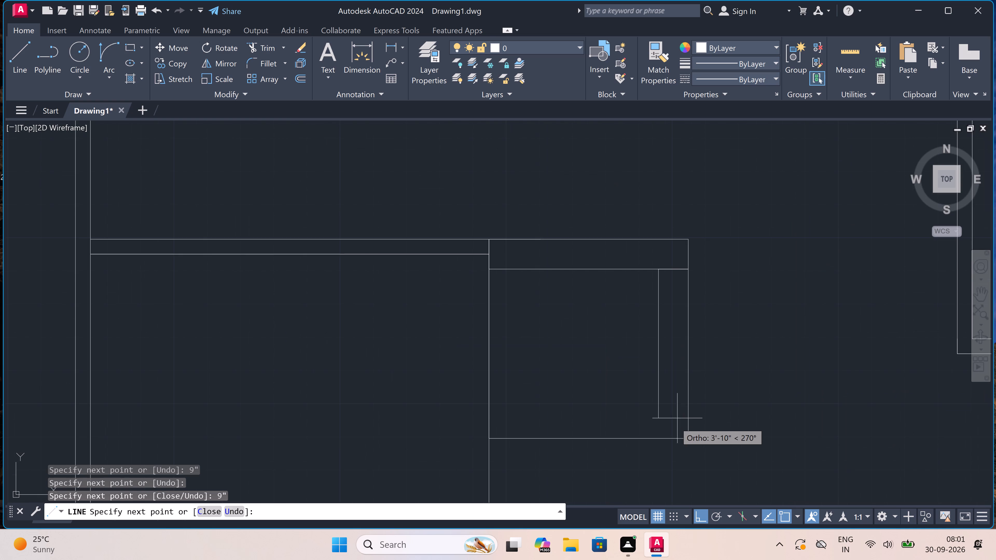
pyautogui.click(659, 437)
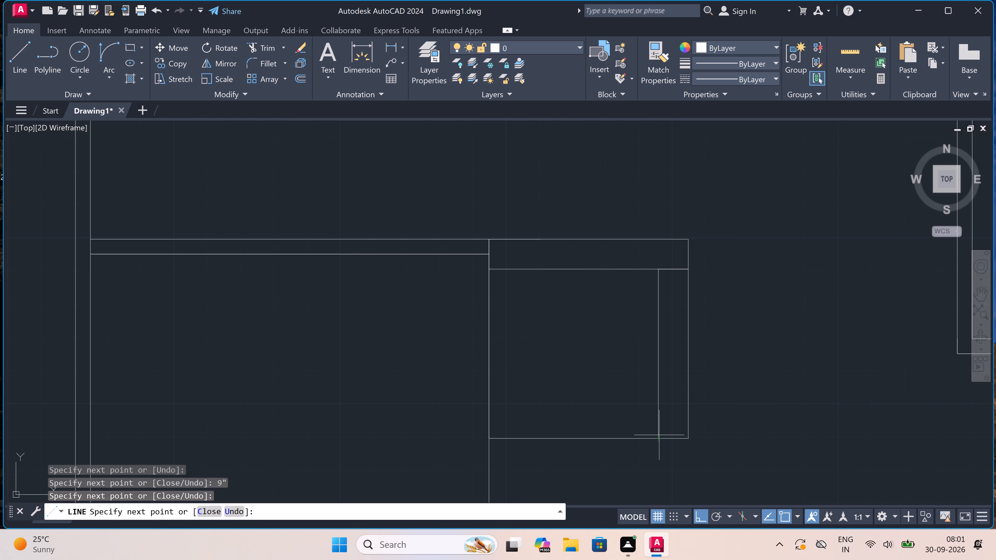
# Continue with the square's inner south and west wall lines, 9" inside the outline, ending at the inner north line.
pyautogui.write('9"')
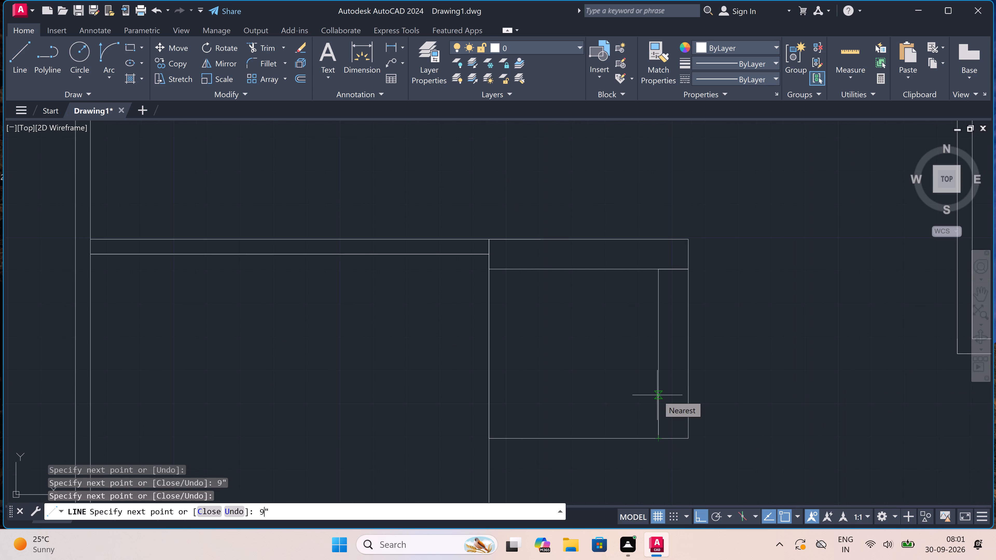
pyautogui.press('space')
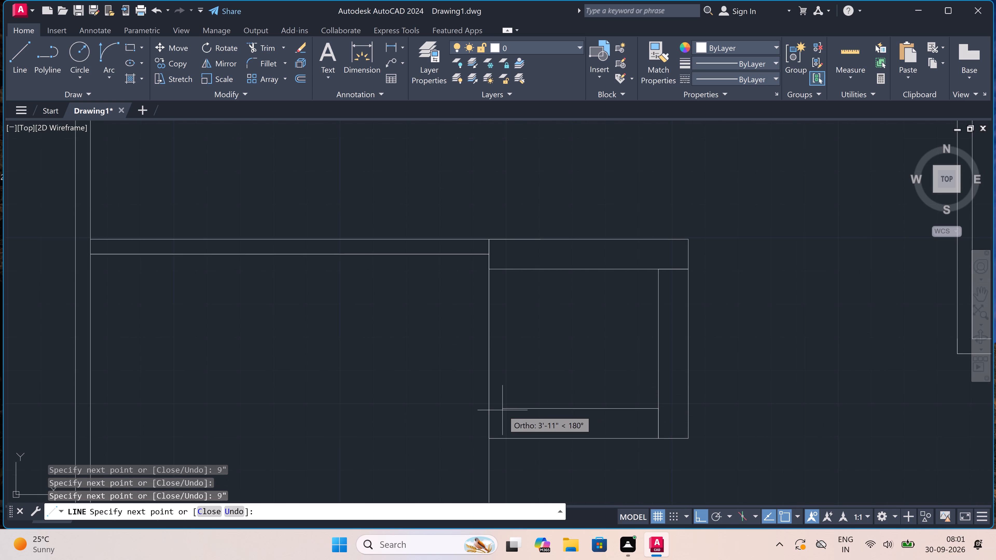
pyautogui.click(491, 408)
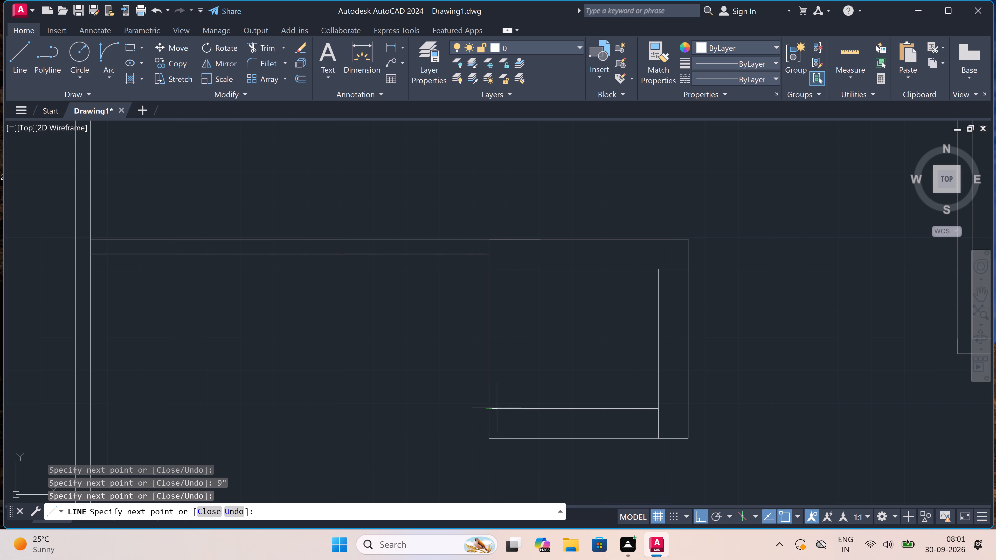
pyautogui.write('9"')
pyautogui.press('space')
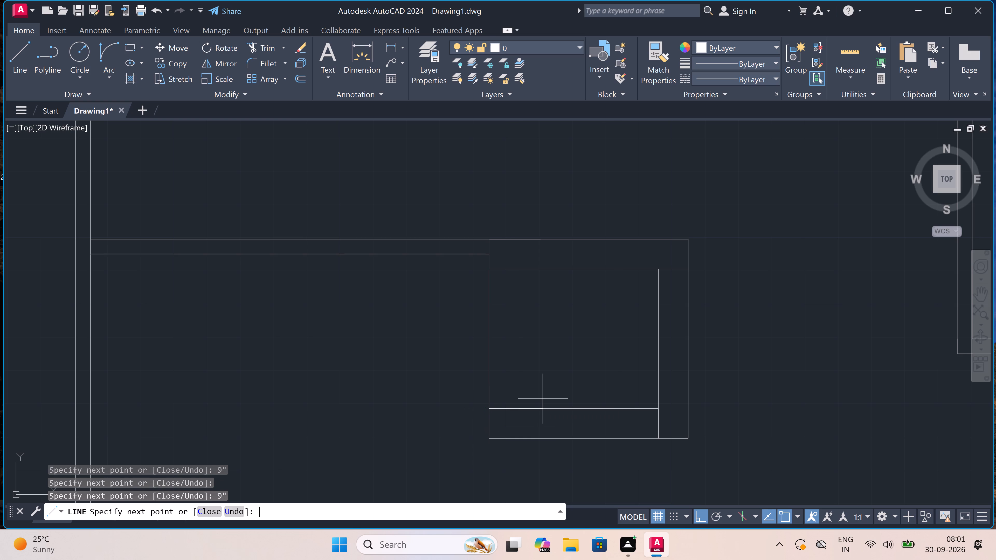
pyautogui.click(519, 267)
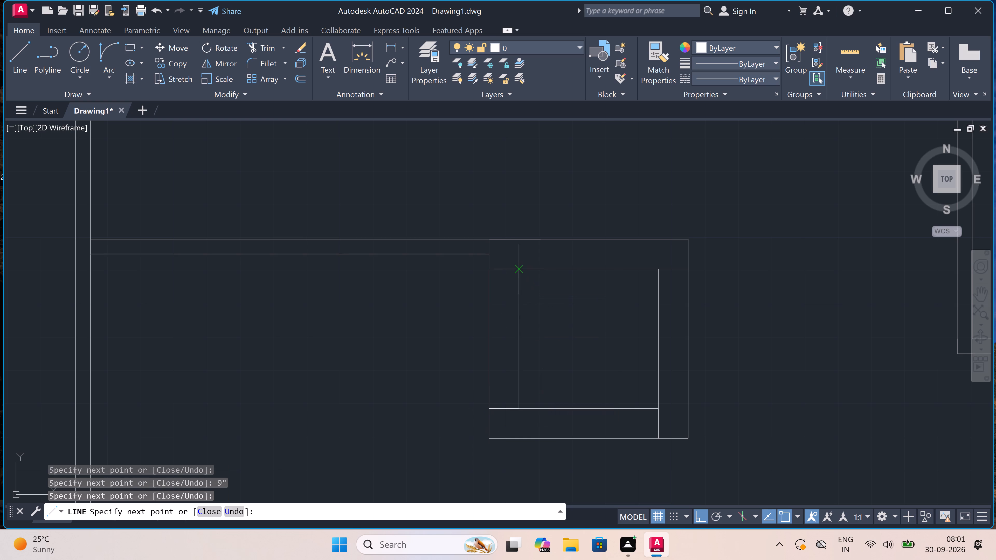
pyautogui.press('Escape')
# Trim the inner north line's overhang at the square's northwest corner and the line closing the partition wall's east end.
pyautogui.write('tr')
pyautogui.press('space')
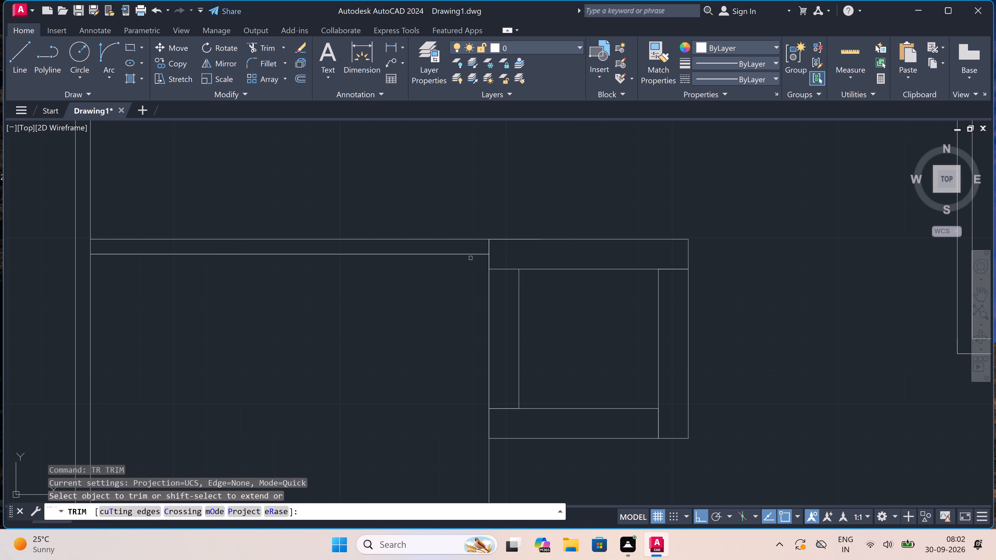
pyautogui.scroll(1, 490, 237)
pyautogui.click(500, 262)
pyautogui.click(507, 342)
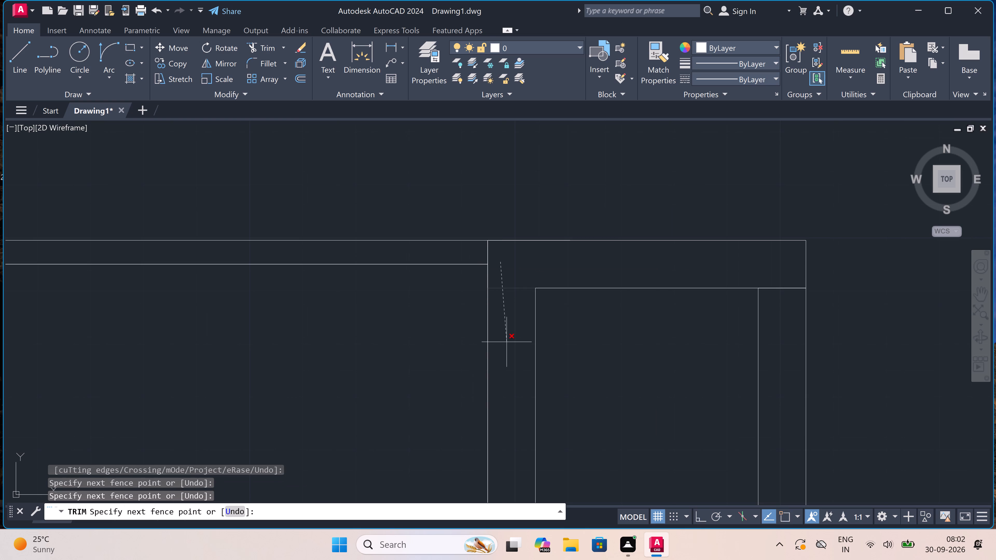
pyautogui.click(483, 250)
pyautogui.click(505, 249)
# Trim the overhanging inner wall lines at the 5' square's northeast, southeast and southwest corners.
pyautogui.scroll(-2, 505, 248)
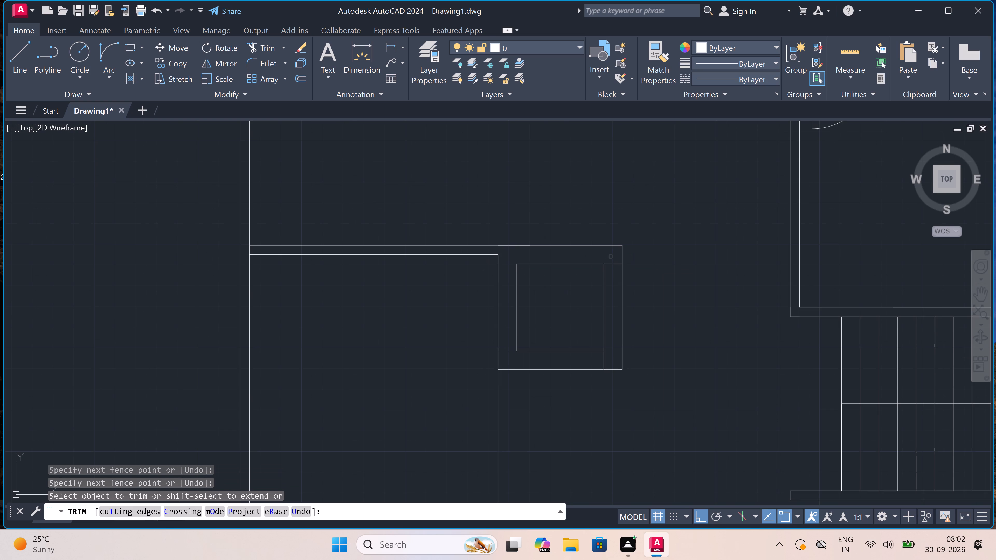
pyautogui.click(612, 257)
pyautogui.click(616, 288)
pyautogui.scroll(2, 608, 362)
pyautogui.click(608, 361)
pyautogui.click(526, 361)
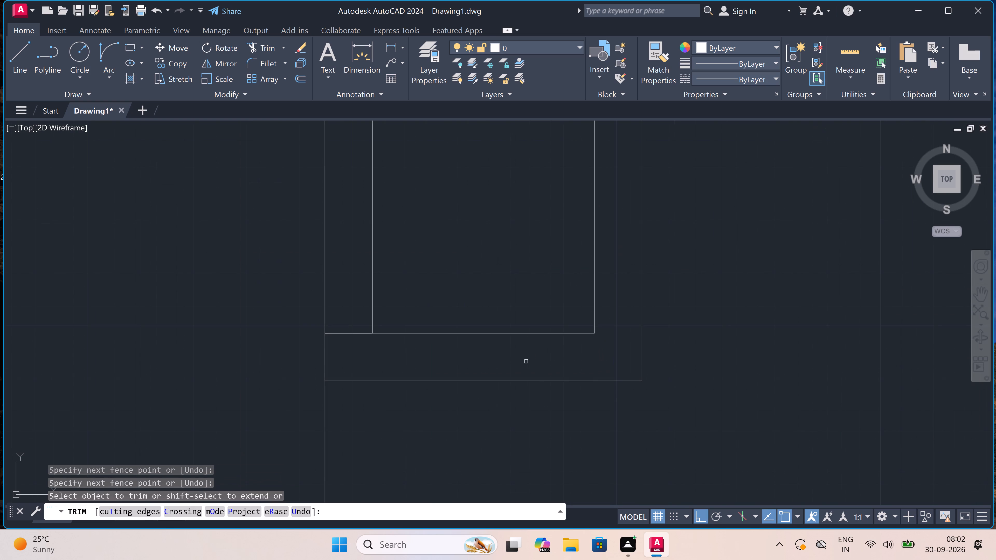
pyautogui.click(355, 346)
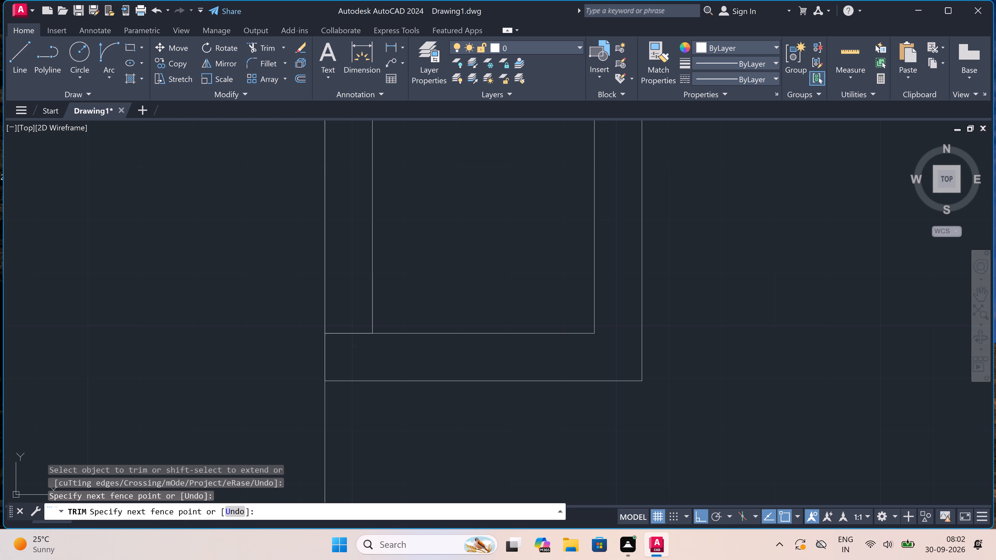
pyautogui.click(356, 284)
# Trim off the vertical line that runs south beyond the square's southwest corner.
pyautogui.scroll(-3, 354, 291)
pyautogui.click(350, 387)
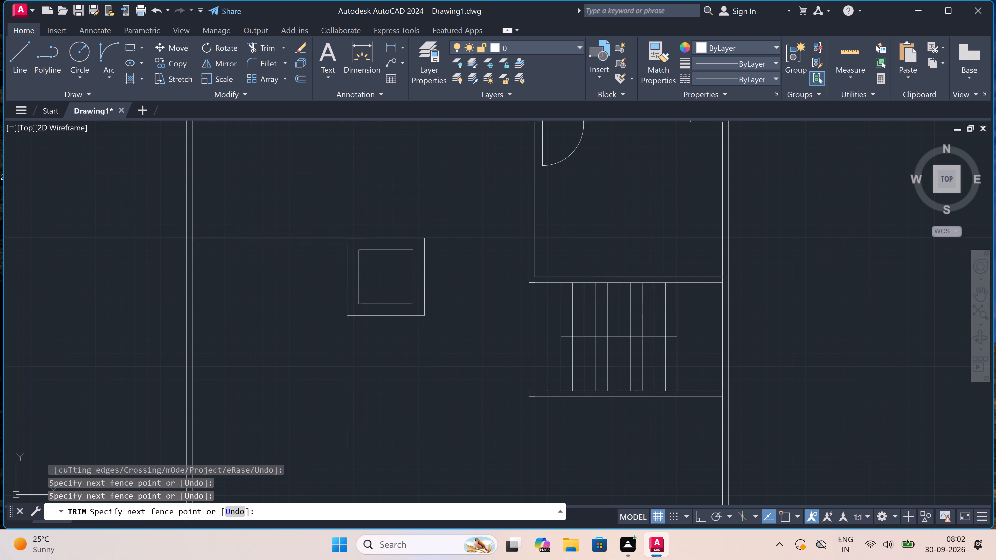
pyautogui.click(277, 364)
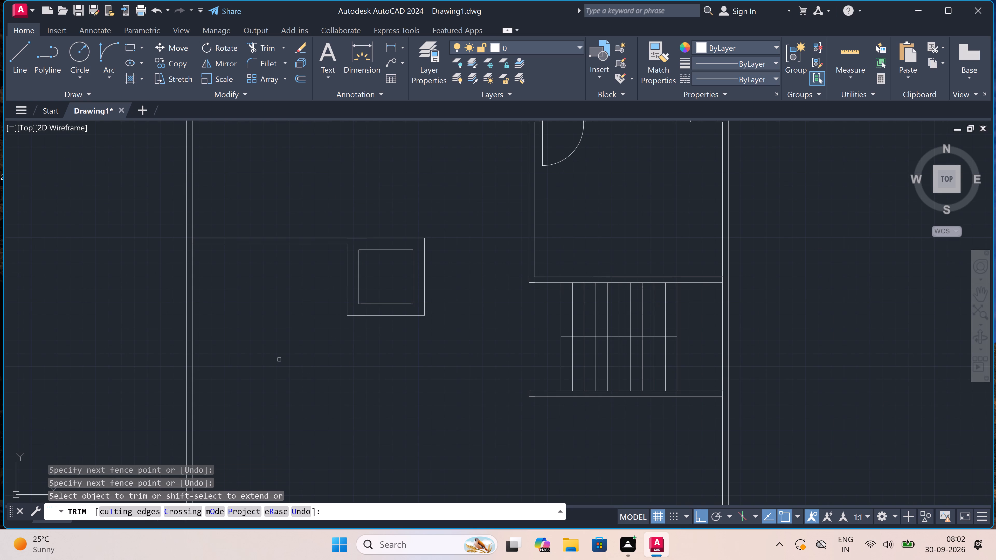
pyautogui.scroll(3, 421, 235)
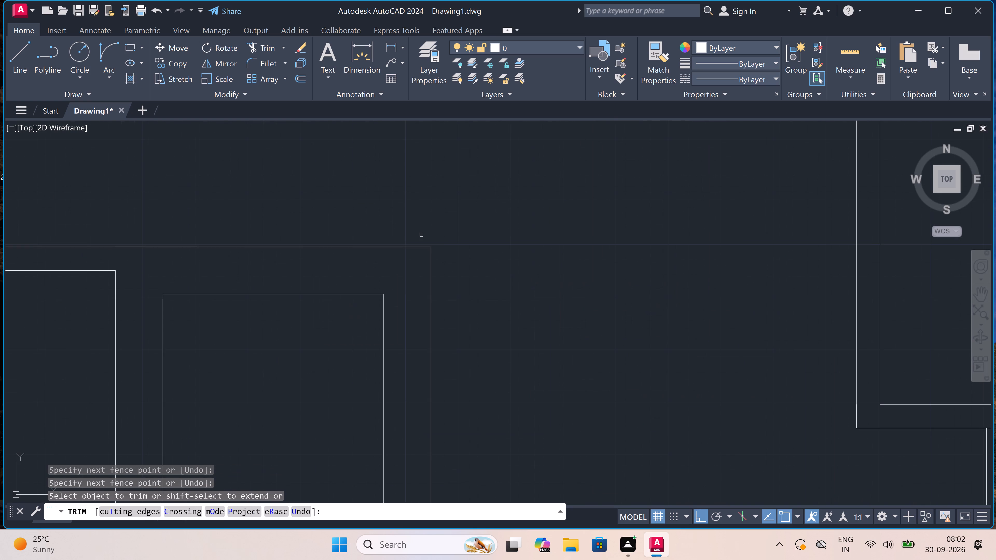
pyautogui.press('Escape')
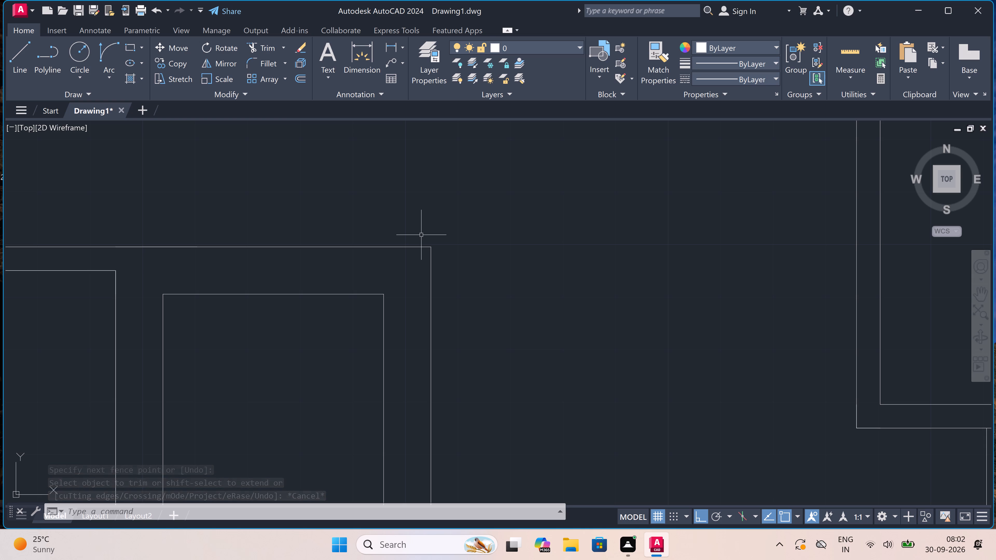
# Draw a short 4.5" thick wall stub projecting south from the square's southeast corner, closing back on its south side.
pyautogui.write('l')
pyautogui.press('space')
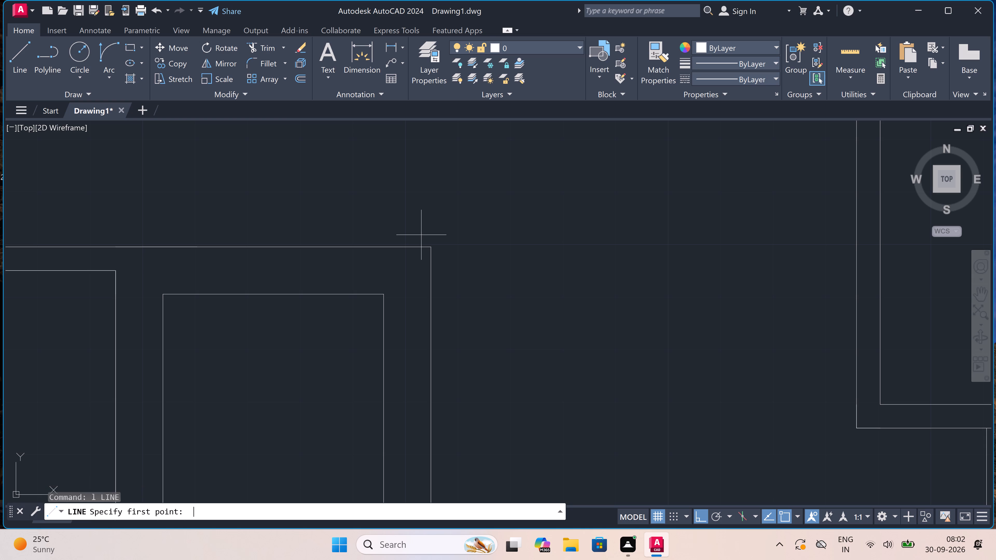
pyautogui.scroll(-2, 422, 235)
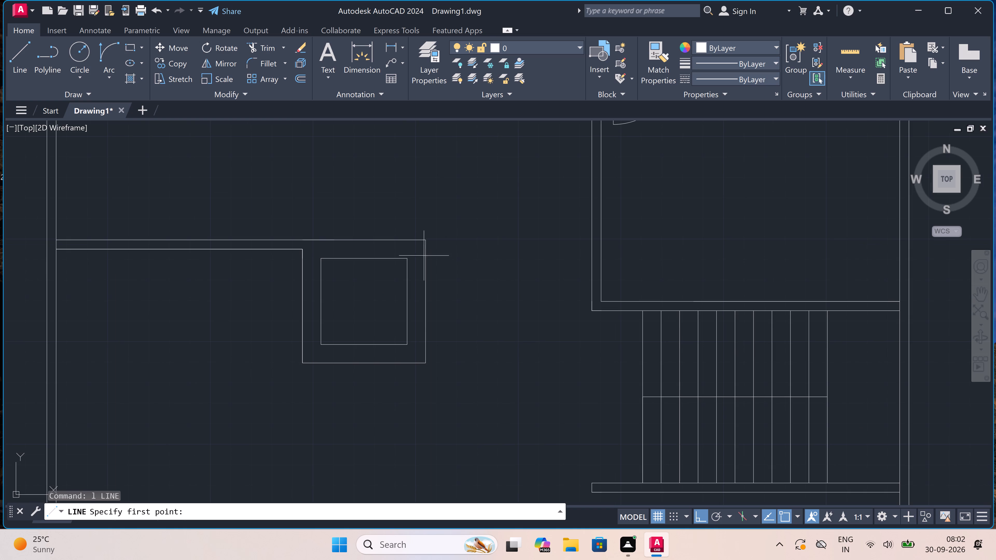
pyautogui.click(426, 365)
pyautogui.click(423, 397)
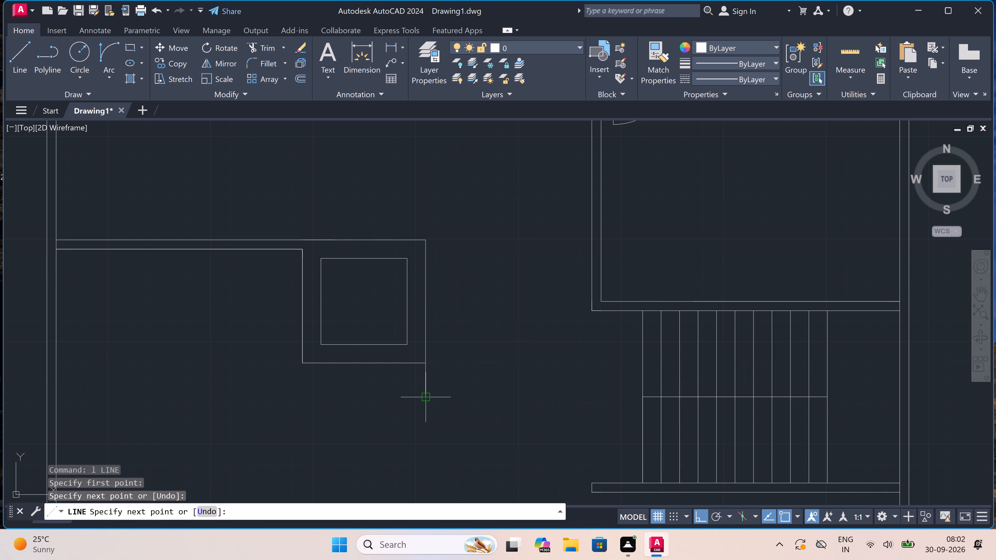
pyautogui.write('4.5')
pyautogui.write('"')
pyautogui.press('space')
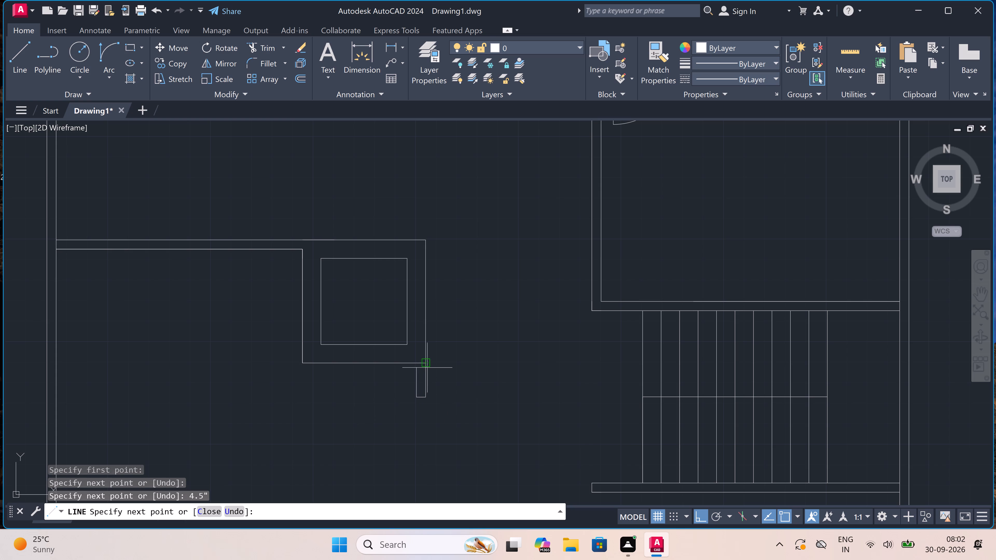
pyautogui.click(411, 367)
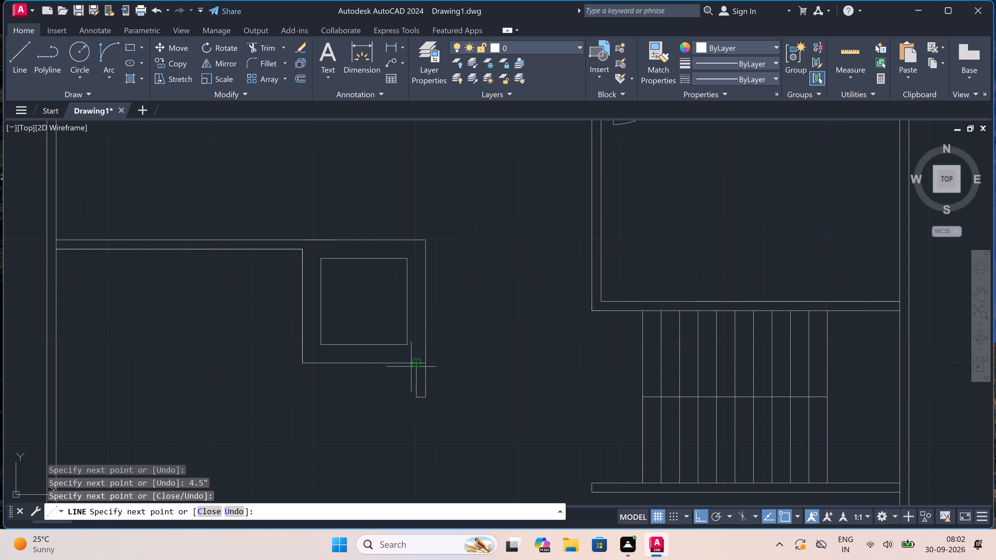
pyautogui.press('Escape')
# Draw a 4.5" thick wall stub about 3'-3" long, running east from the square's northeast corner and returning to its east side.
pyautogui.press('space')
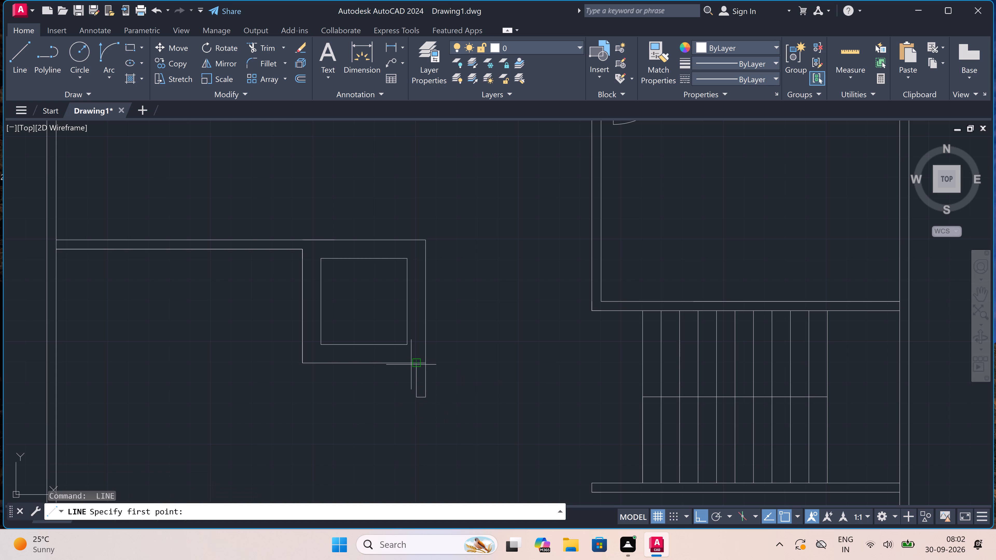
pyautogui.click(427, 238)
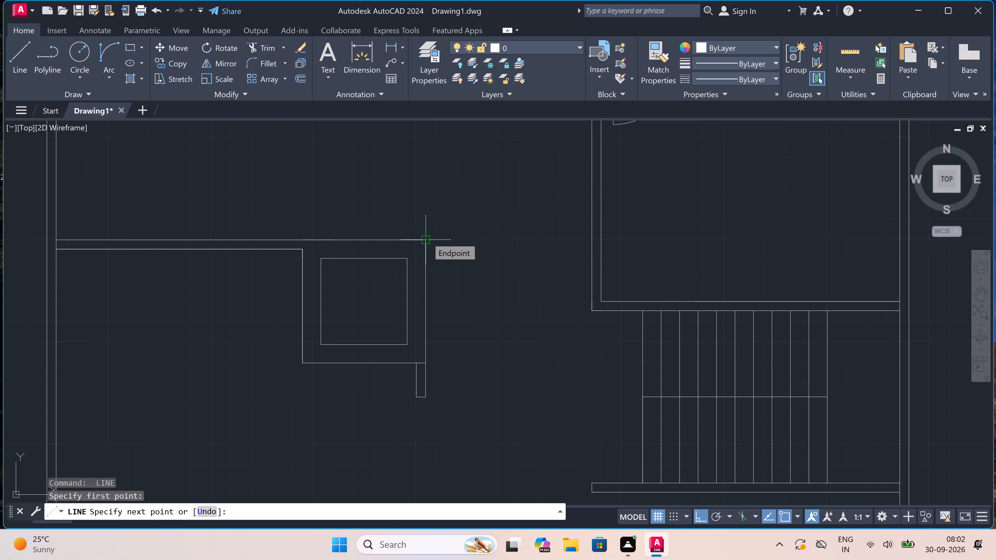
pyautogui.click(427, 238)
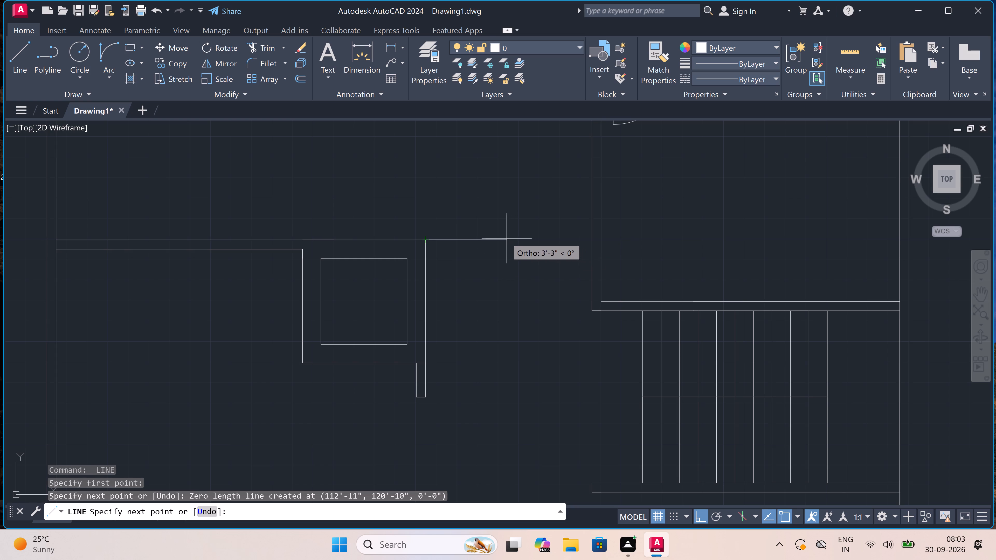
pyautogui.click(506, 240)
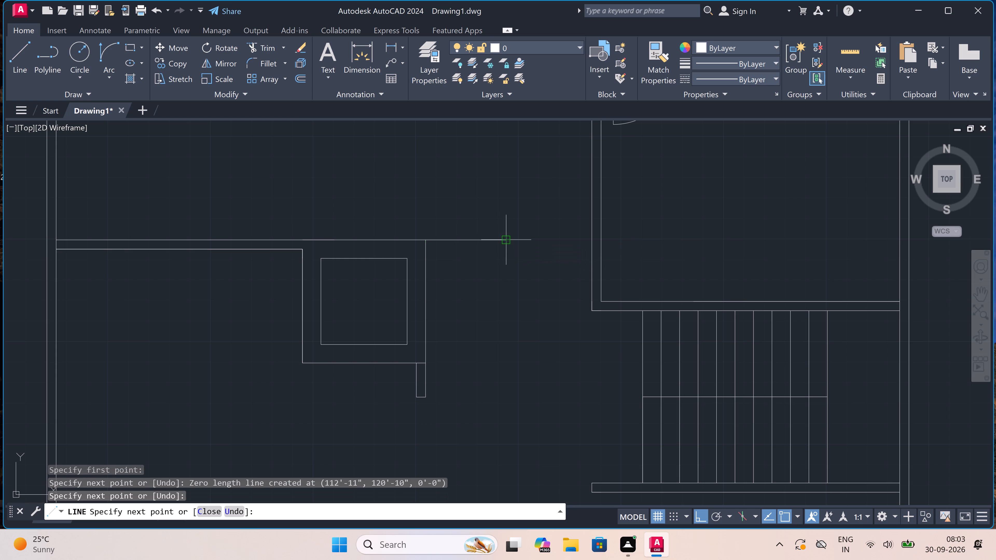
pyautogui.write('4.5')
pyautogui.write('"')
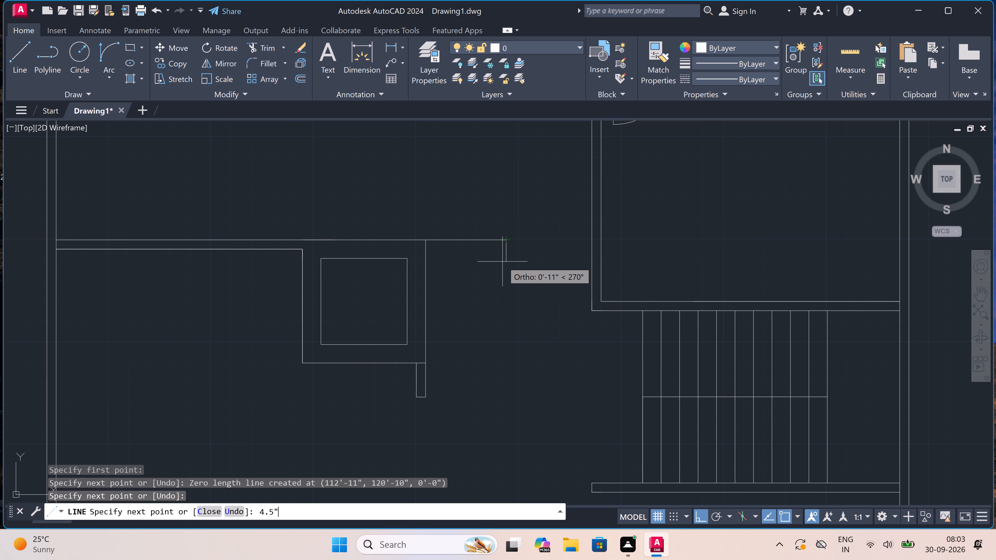
pyautogui.press('space')
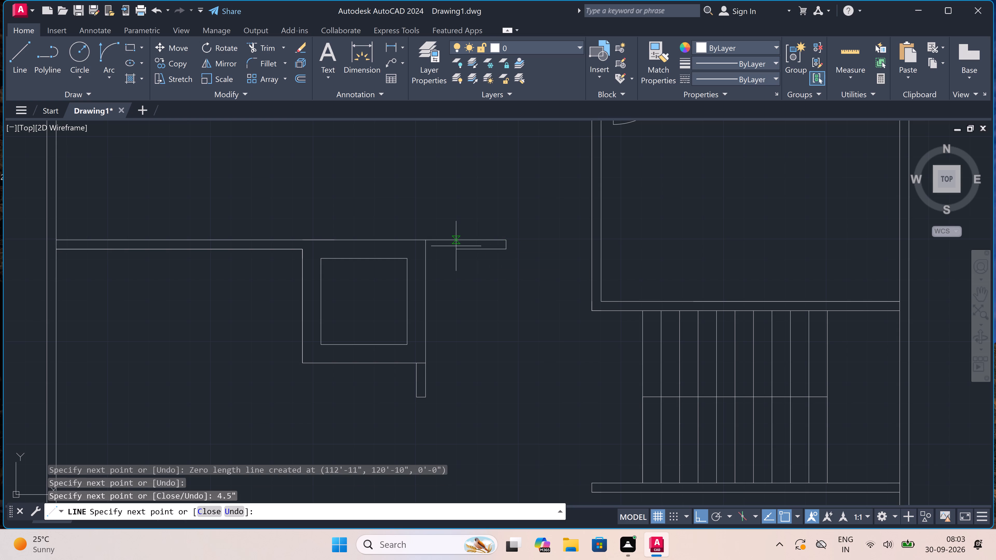
pyautogui.click(426, 248)
pyautogui.press('Escape')
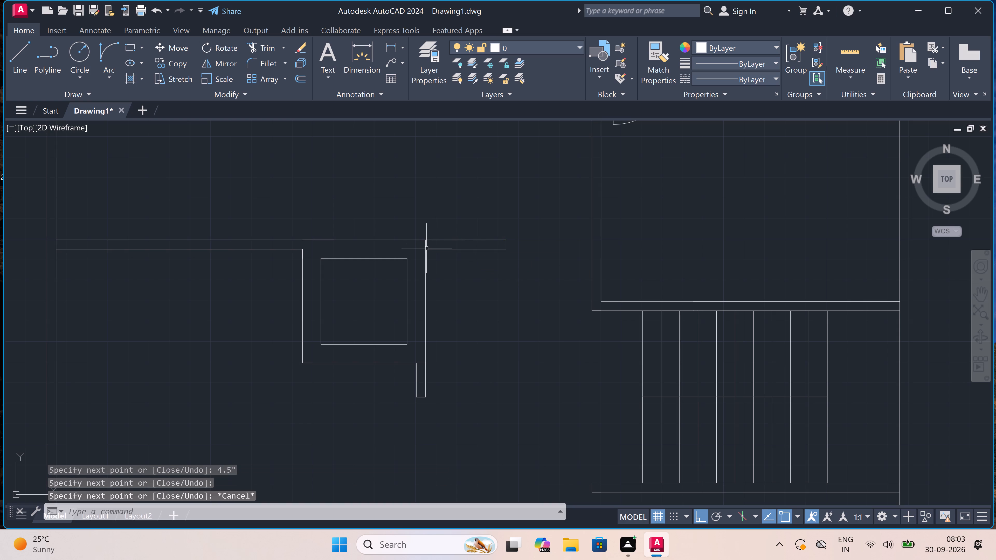
# Extend both faces of the eastern stub with lines from its end corners to the west face of the room wall.
pyautogui.press('space')
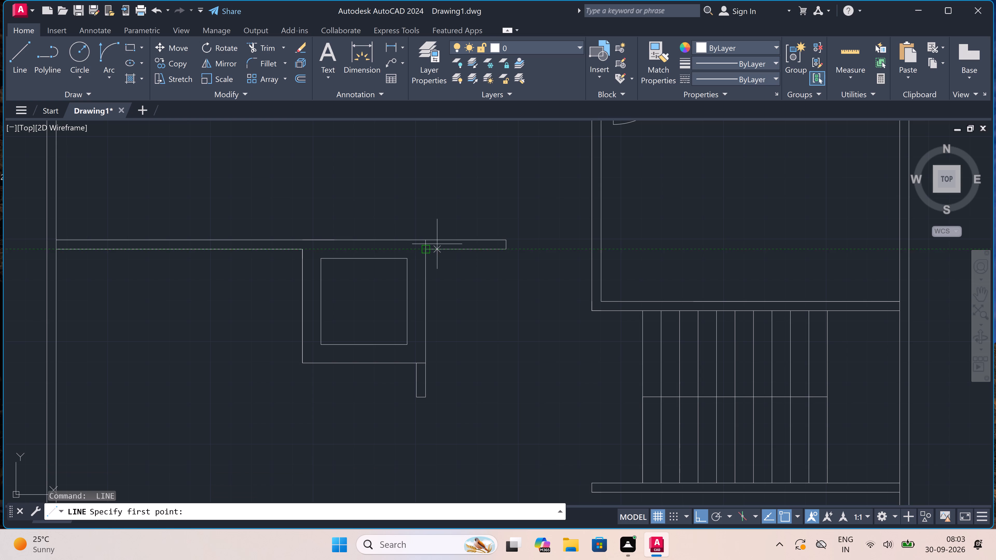
pyautogui.scroll(2, 600, 220)
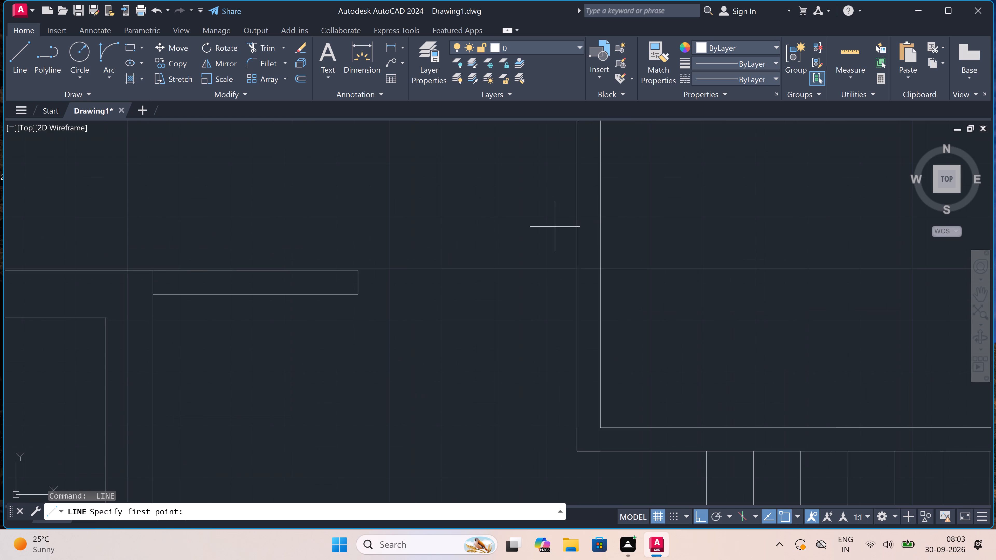
pyautogui.scroll(-1, 242, 272)
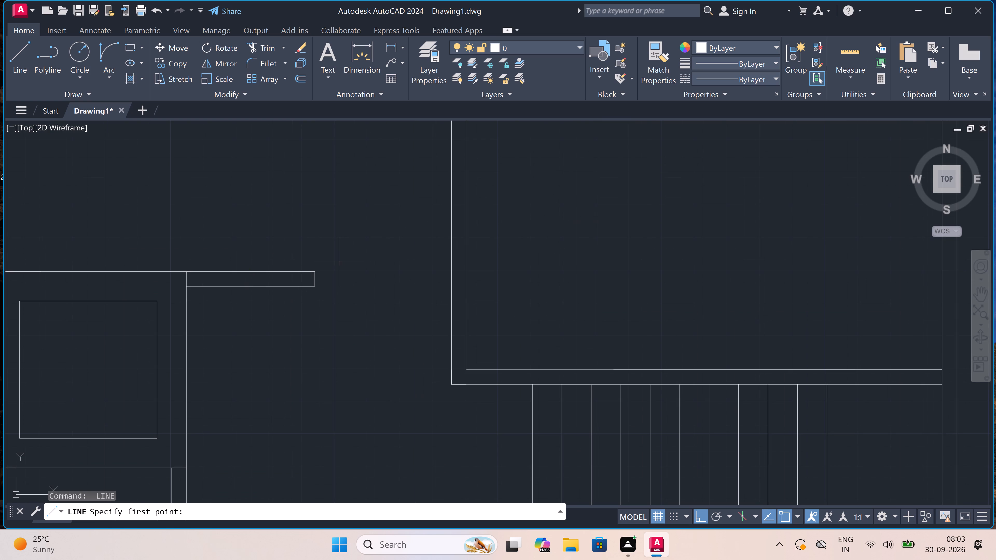
pyautogui.click(315, 268)
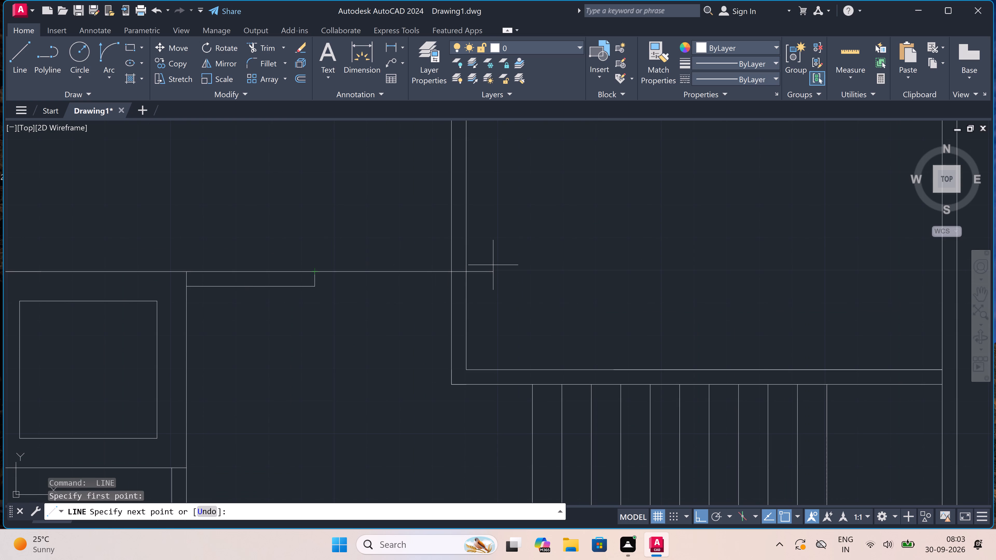
pyautogui.click(451, 272)
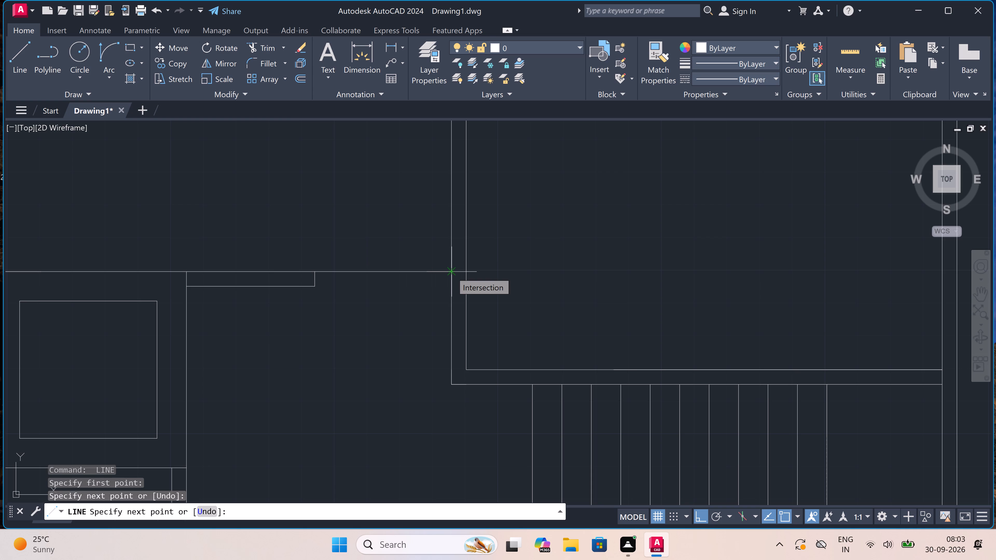
pyautogui.press('Escape')
pyautogui.press('space')
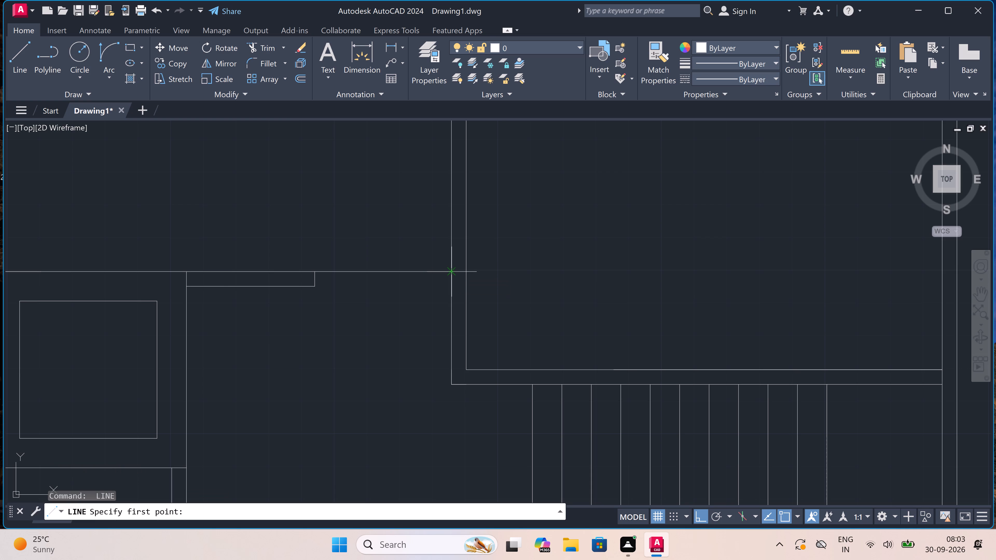
pyautogui.click(310, 284)
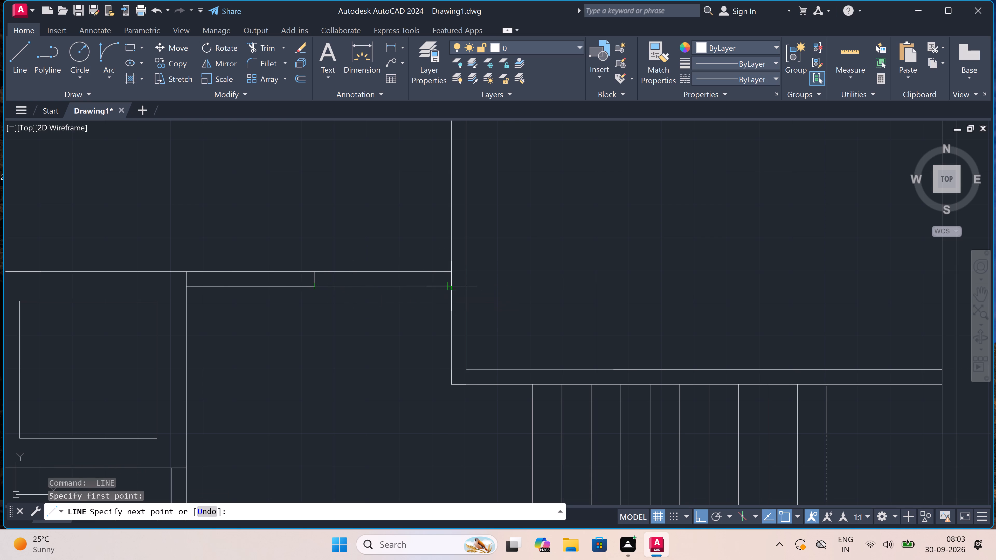
pyautogui.click(447, 283)
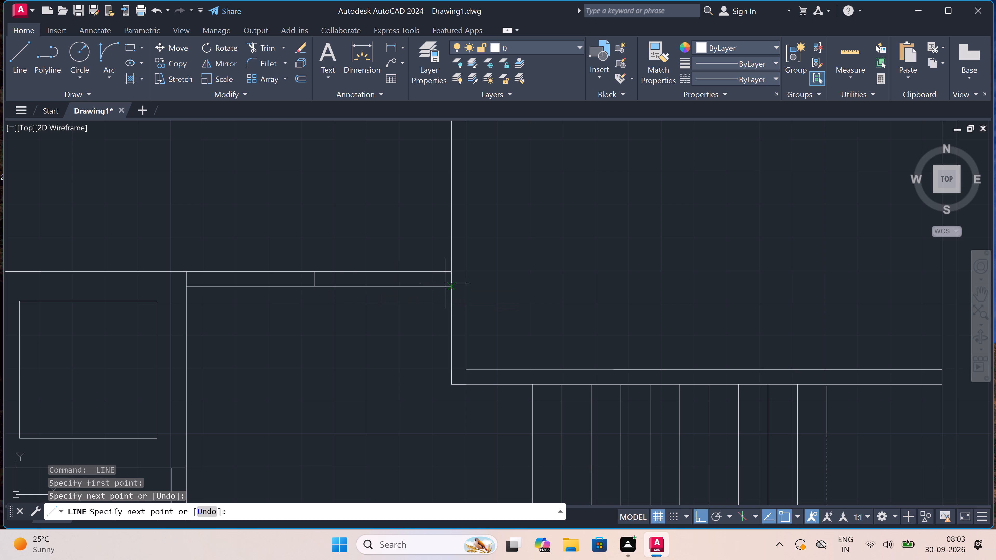
# Draw a jamb line across the opening near its east end, adding a door line from its midpoint 2" west and 3' north.
pyautogui.click(438, 286)
pyautogui.click(438, 275)
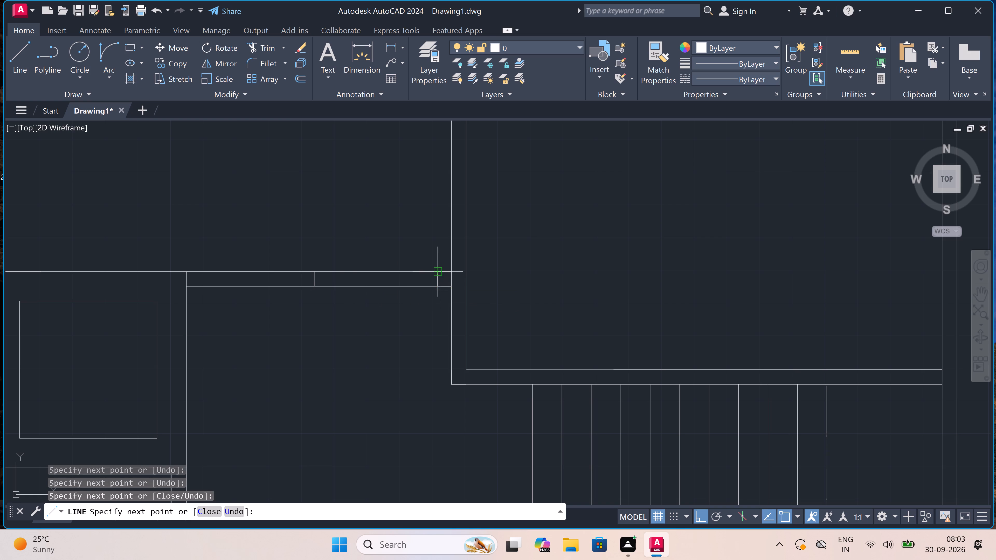
pyautogui.click(435, 283)
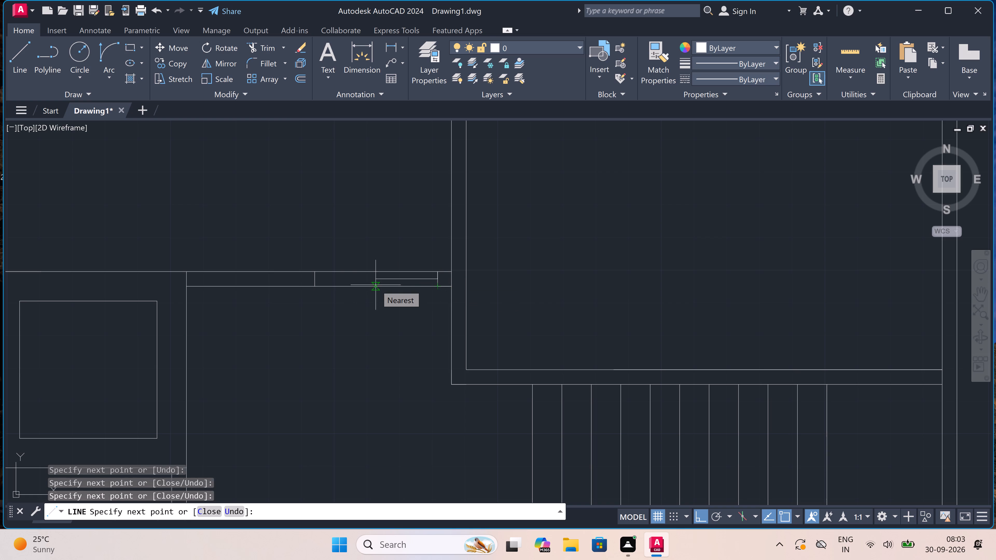
pyautogui.press('2')
pyautogui.write('"')
pyautogui.press('space')
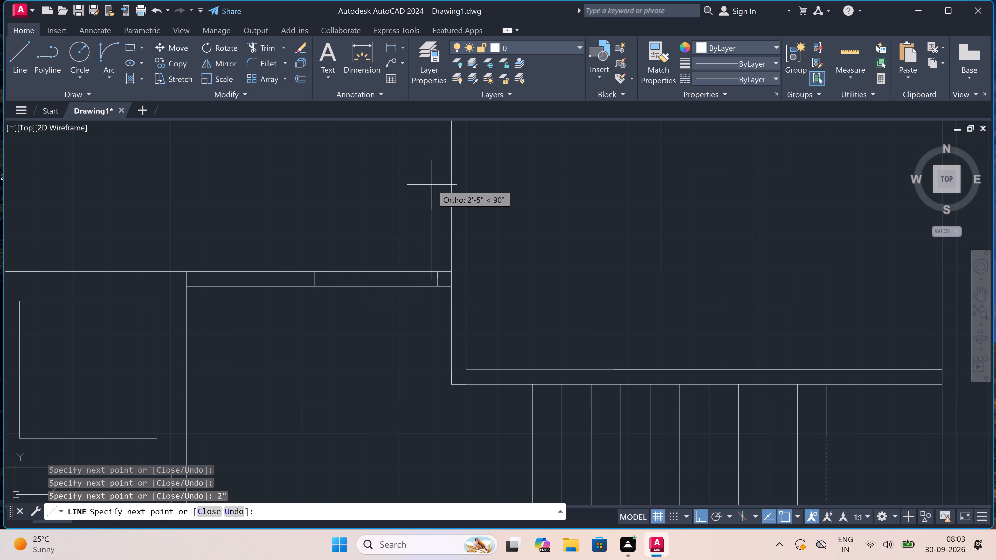
pyautogui.write("3'")
pyautogui.press('space')
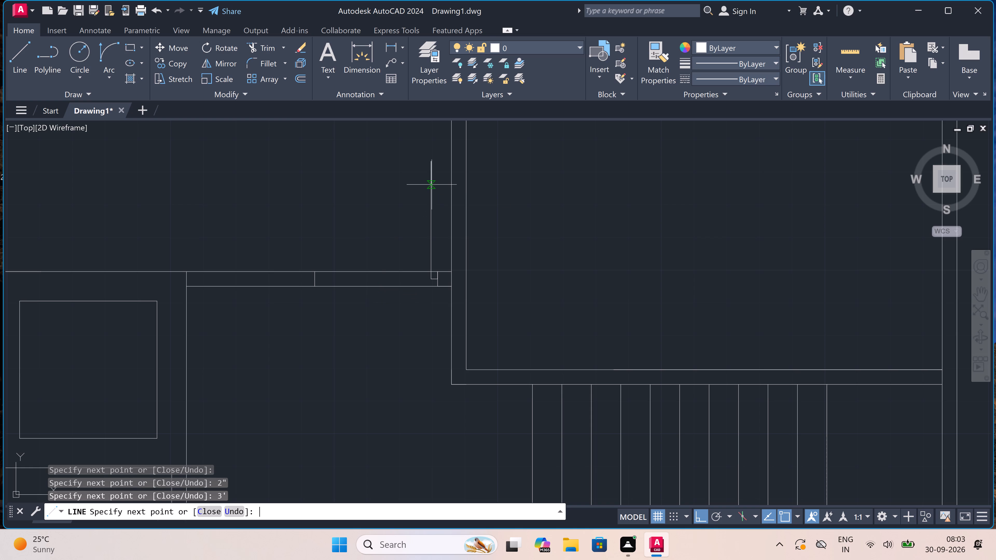
pyautogui.press('Escape')
# Draw a 2" line east from the midpoint of the door opening's west jamb.
pyautogui.press('space')
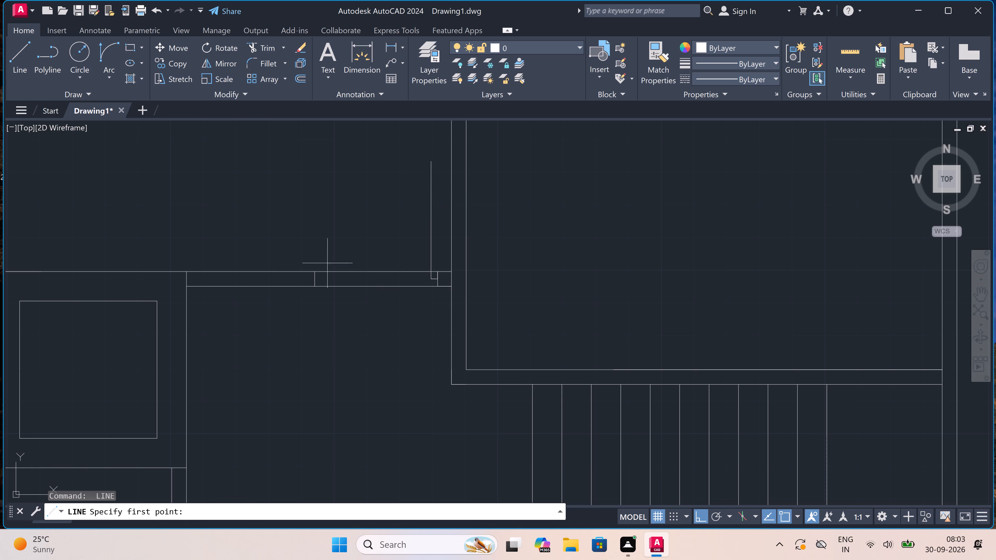
pyautogui.click(312, 278)
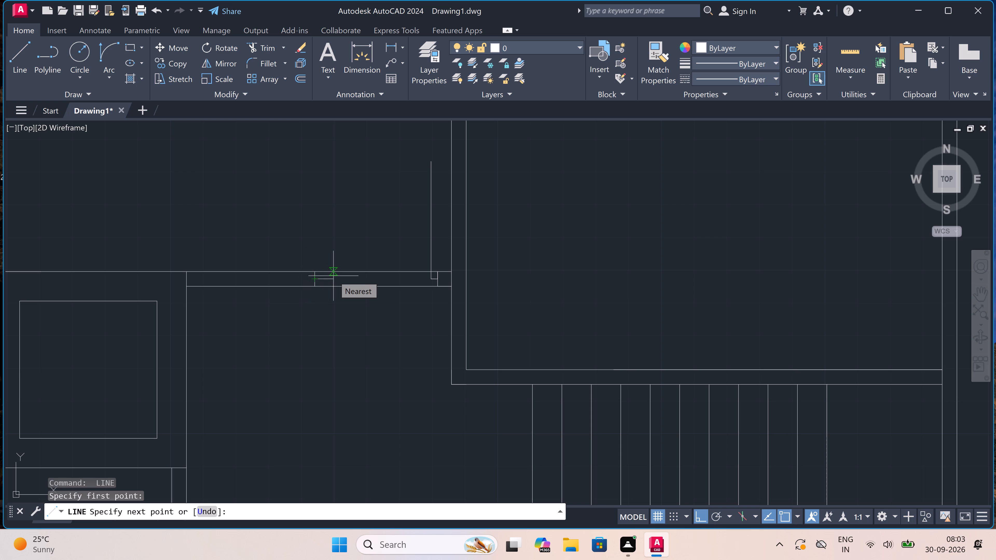
pyautogui.press('2')
pyautogui.write('"')
pyautogui.press('space')
pyautogui.press('Escape')
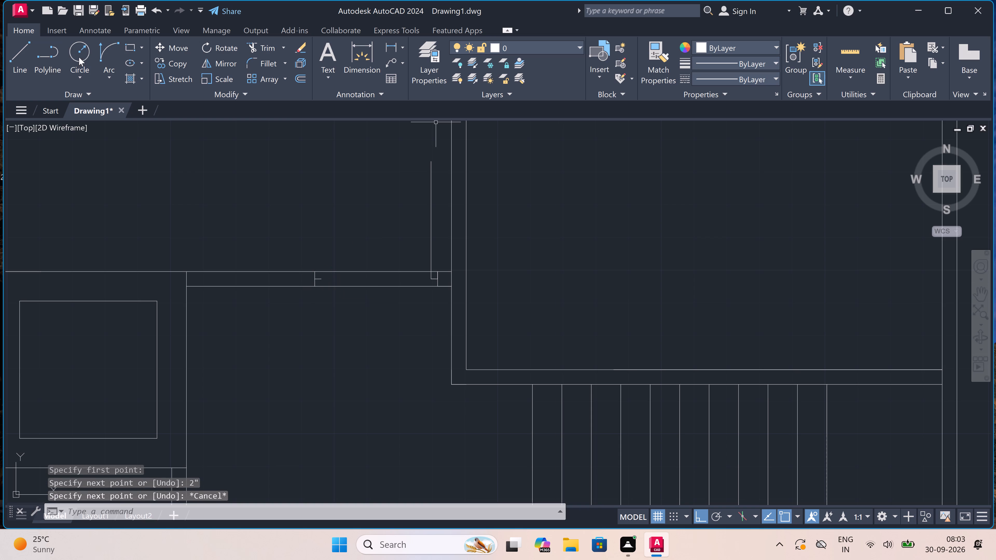
# Draw the door swing arc from the door line's north end to the end of the west jamb's 2" line, starting tangent westward.
pyautogui.click(110, 45)
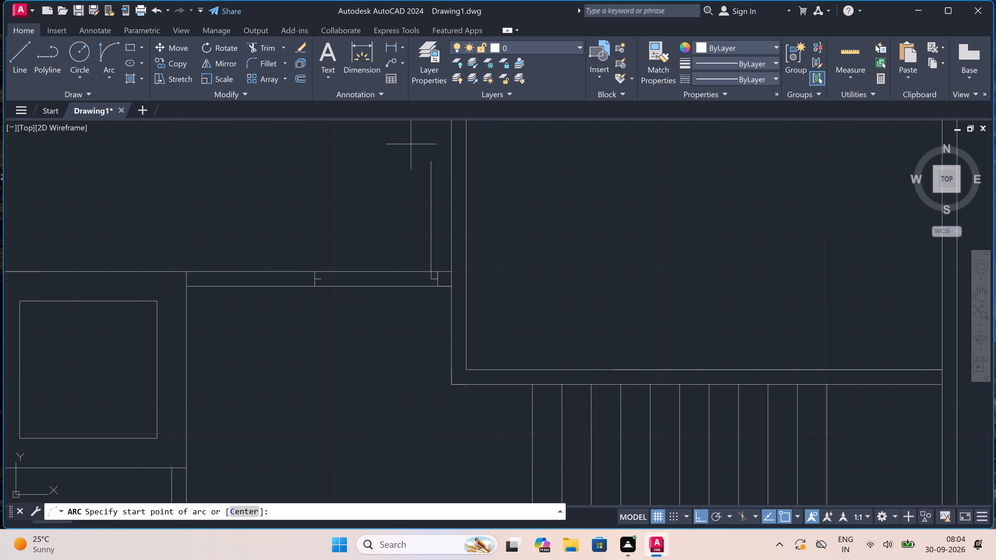
pyautogui.click(430, 157)
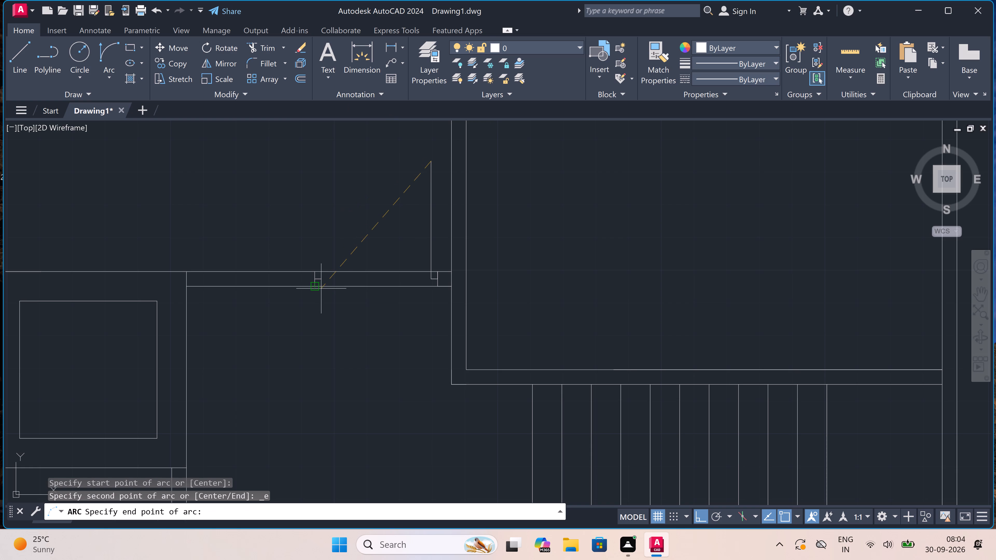
pyautogui.click(323, 275)
pyautogui.click(283, 220)
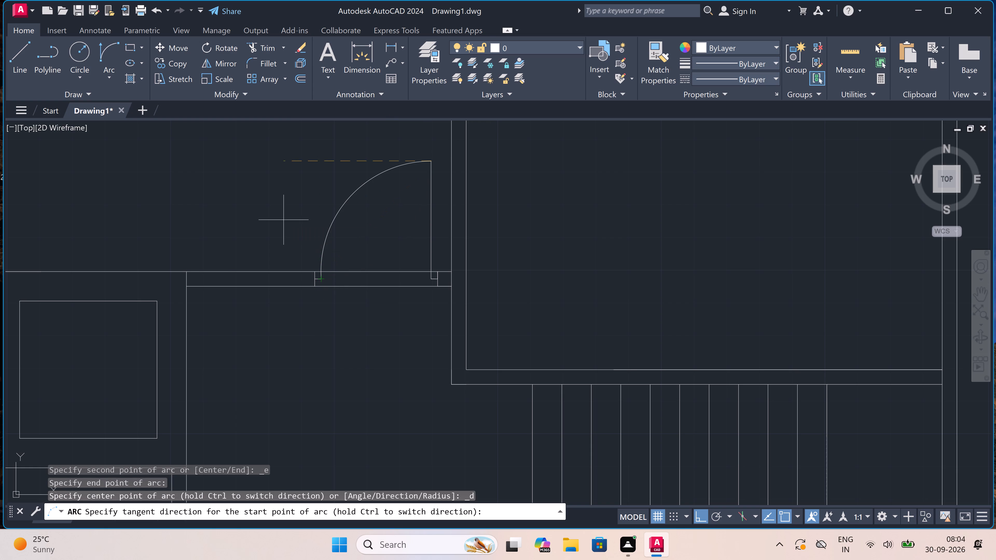
# Trim both wall faces across the door opening and the leftover lines where the walls meet the square's east side, room wall and southern stub.
pyautogui.write('tr')
pyautogui.press('space')
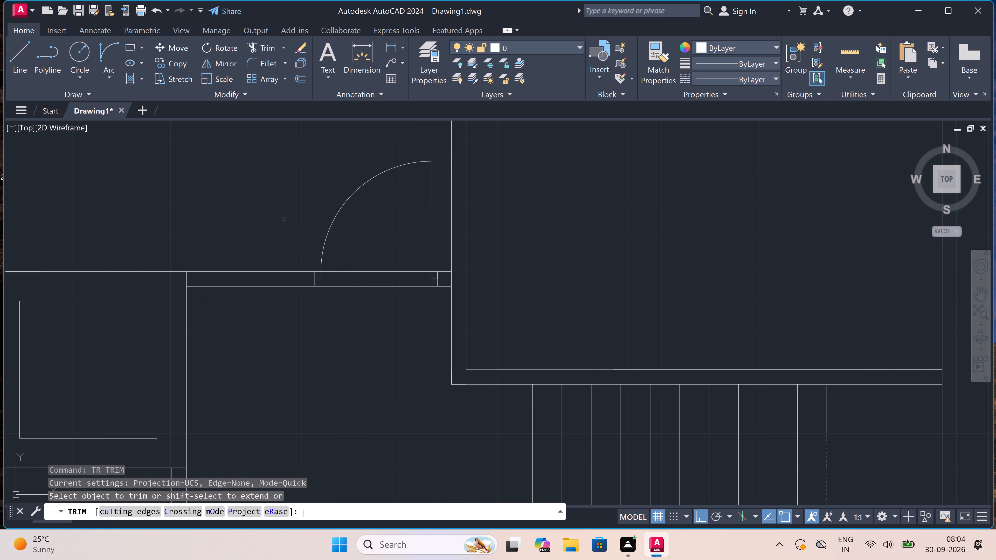
pyautogui.click(183, 278)
pyautogui.click(195, 279)
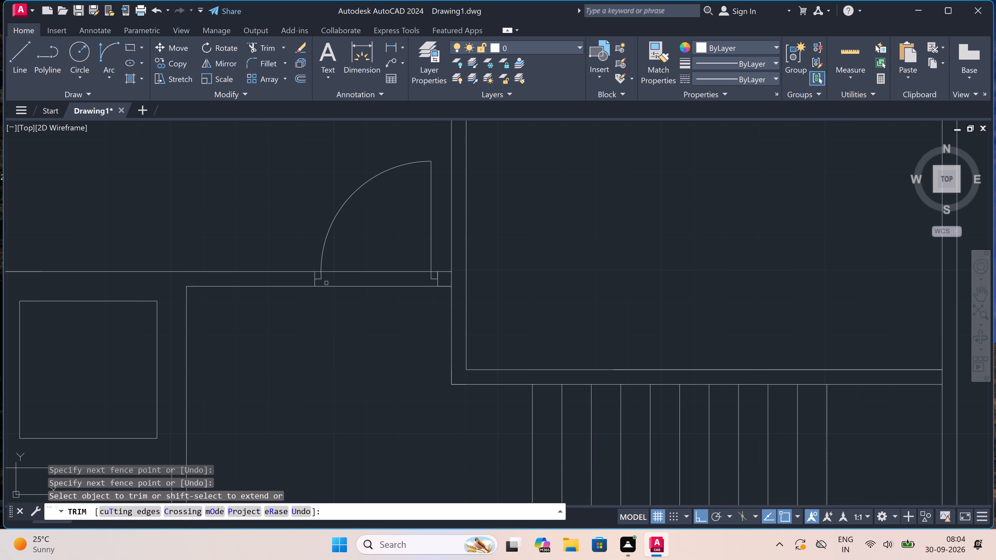
pyautogui.click(362, 261)
pyautogui.click(367, 330)
pyautogui.click(450, 278)
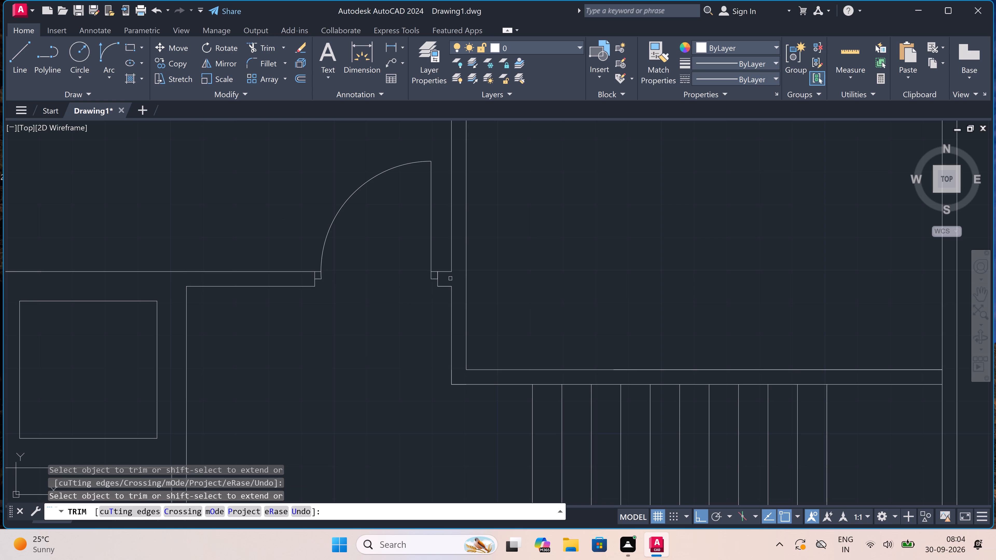
pyautogui.scroll(-2, 447, 279)
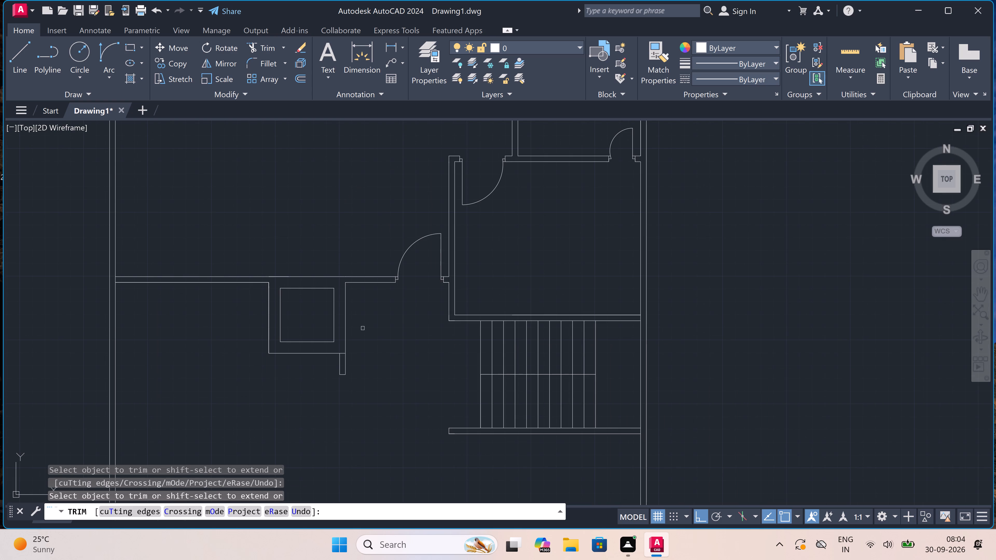
pyautogui.scroll(2, 350, 353)
pyautogui.click(328, 354)
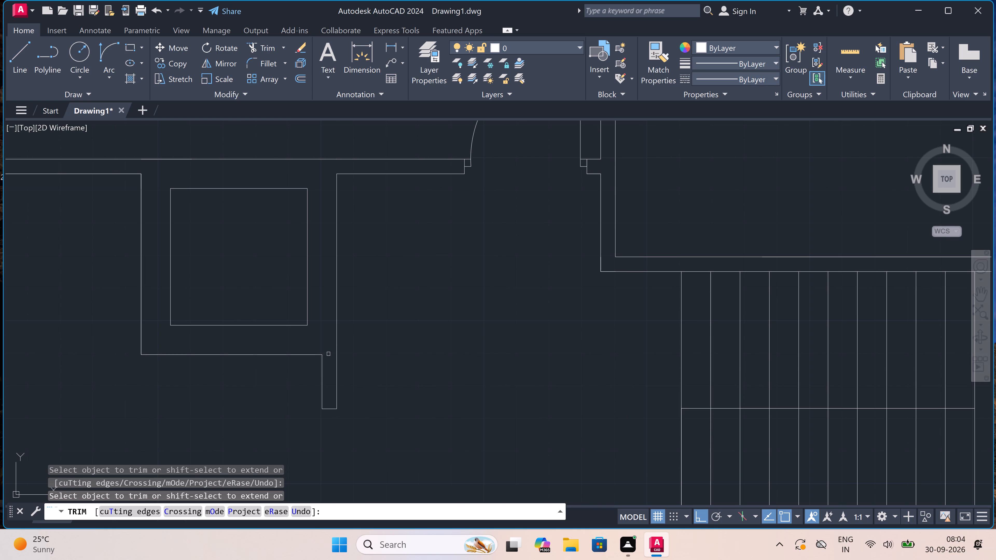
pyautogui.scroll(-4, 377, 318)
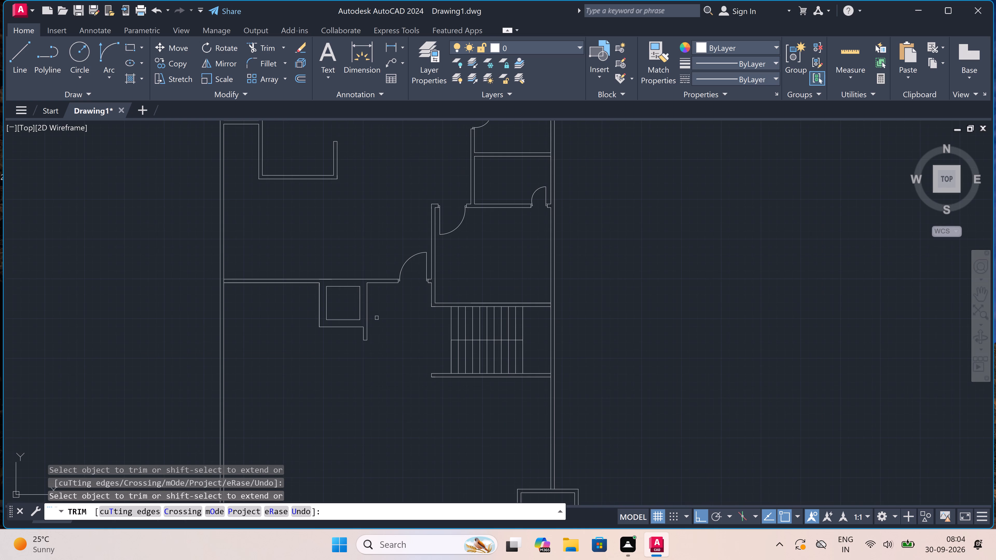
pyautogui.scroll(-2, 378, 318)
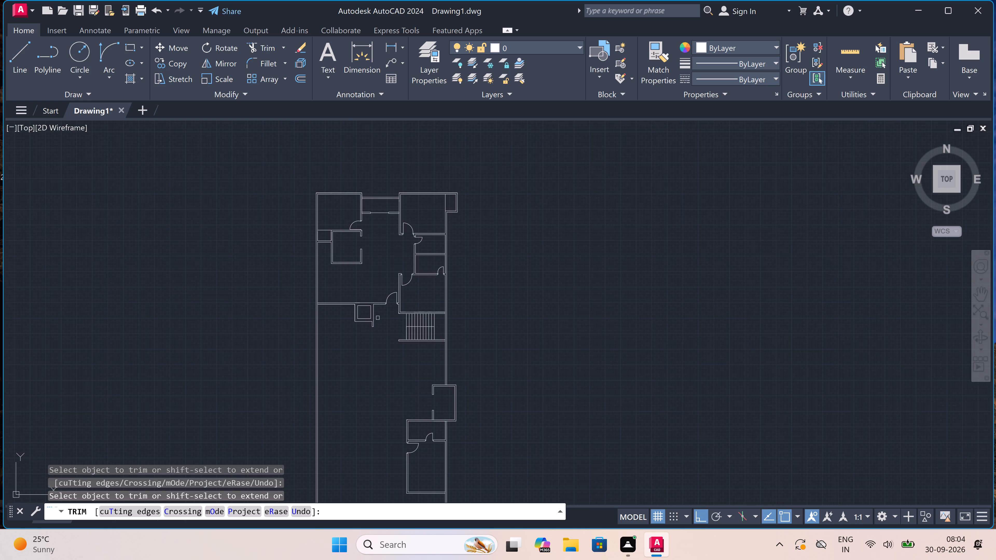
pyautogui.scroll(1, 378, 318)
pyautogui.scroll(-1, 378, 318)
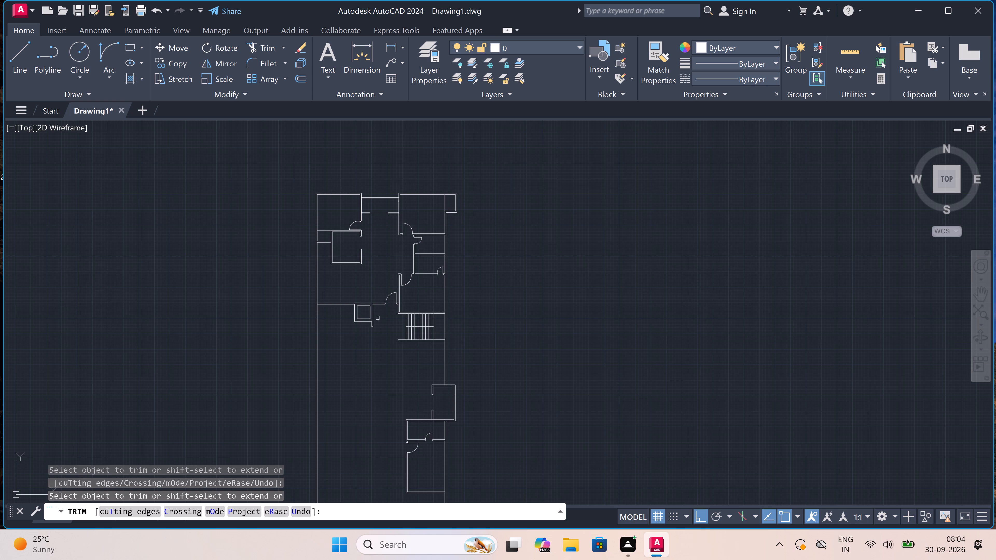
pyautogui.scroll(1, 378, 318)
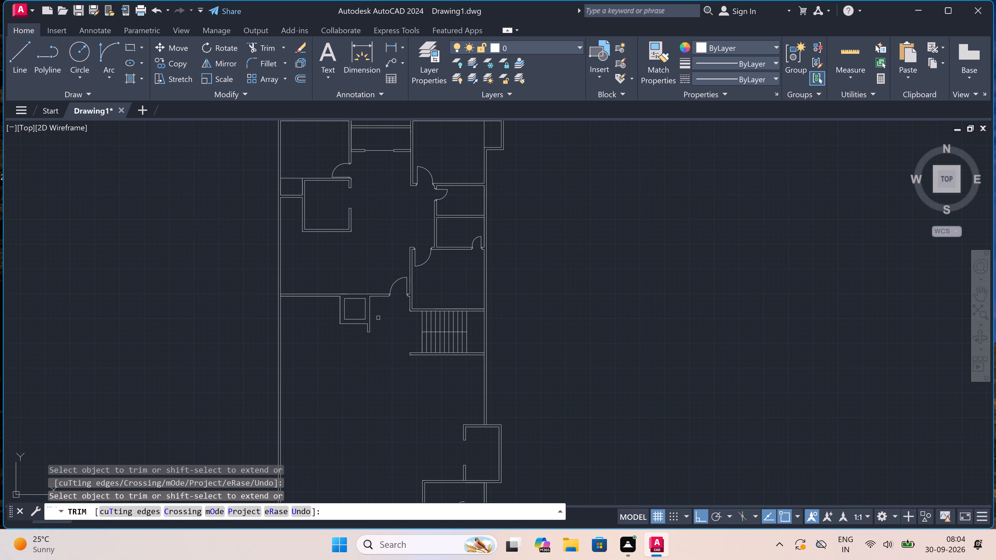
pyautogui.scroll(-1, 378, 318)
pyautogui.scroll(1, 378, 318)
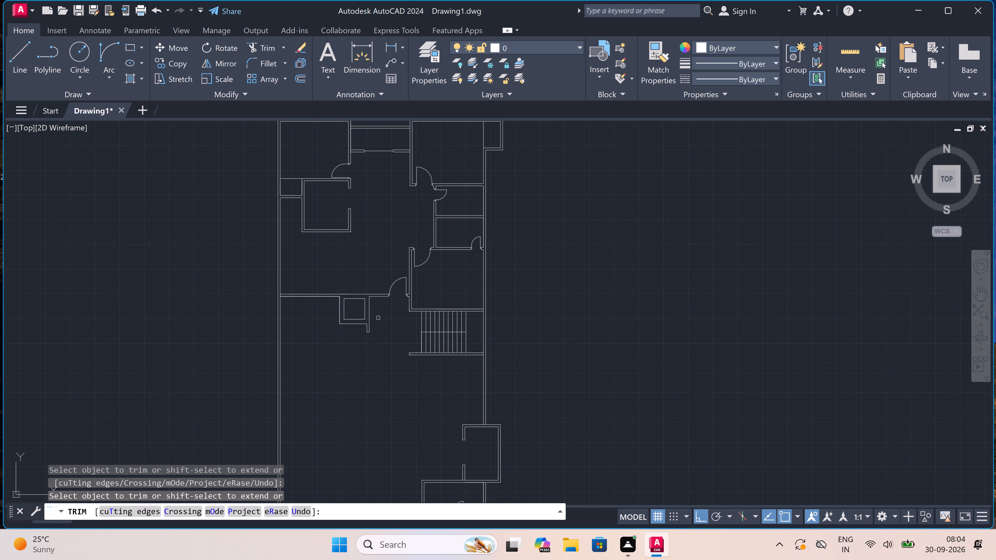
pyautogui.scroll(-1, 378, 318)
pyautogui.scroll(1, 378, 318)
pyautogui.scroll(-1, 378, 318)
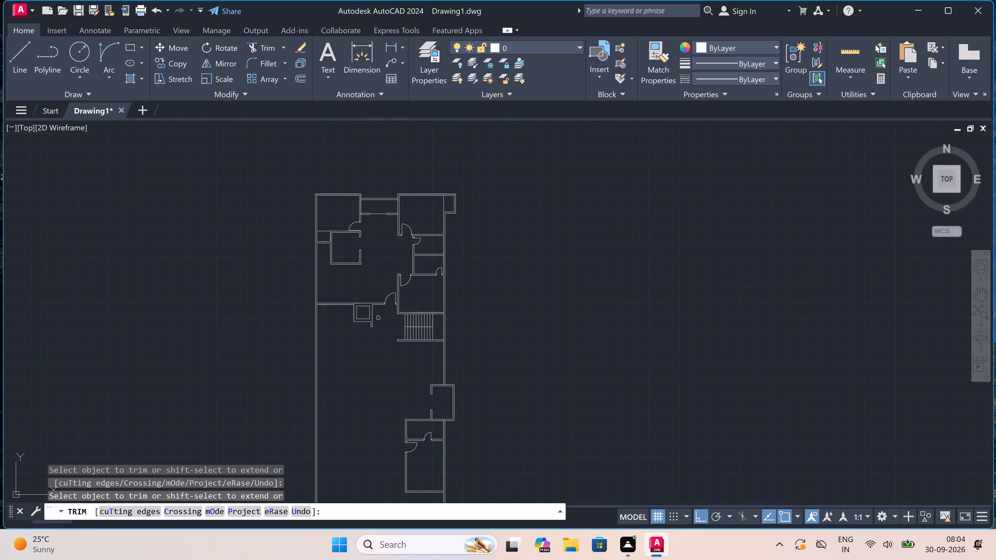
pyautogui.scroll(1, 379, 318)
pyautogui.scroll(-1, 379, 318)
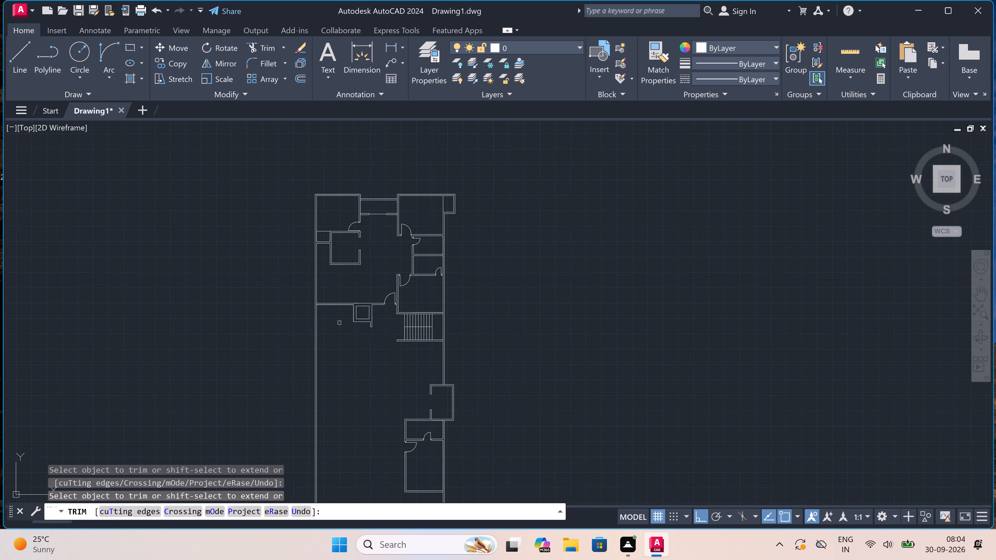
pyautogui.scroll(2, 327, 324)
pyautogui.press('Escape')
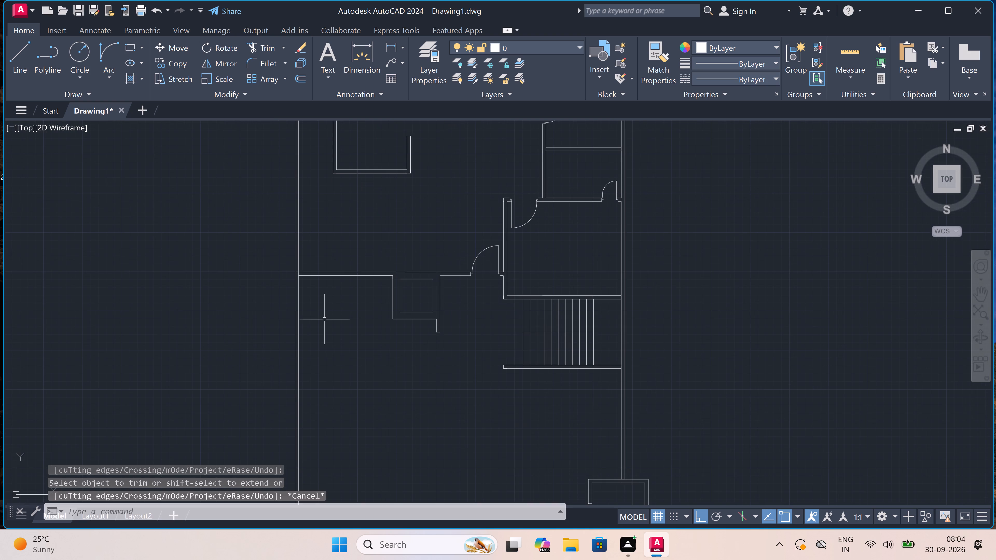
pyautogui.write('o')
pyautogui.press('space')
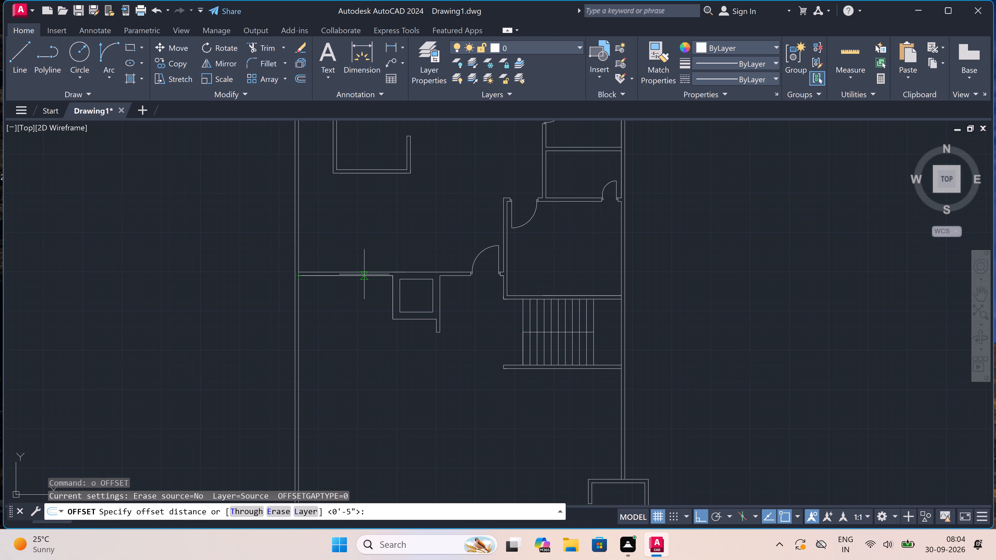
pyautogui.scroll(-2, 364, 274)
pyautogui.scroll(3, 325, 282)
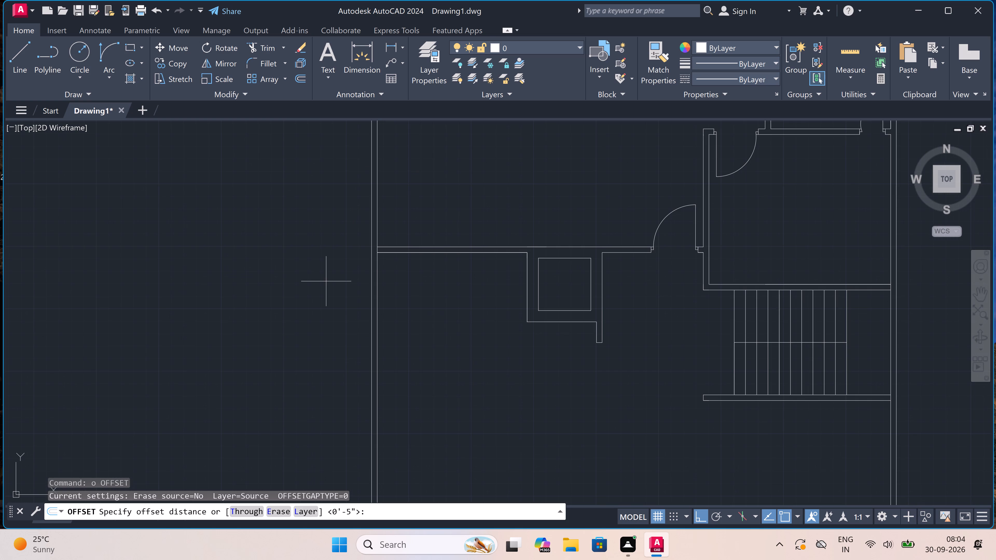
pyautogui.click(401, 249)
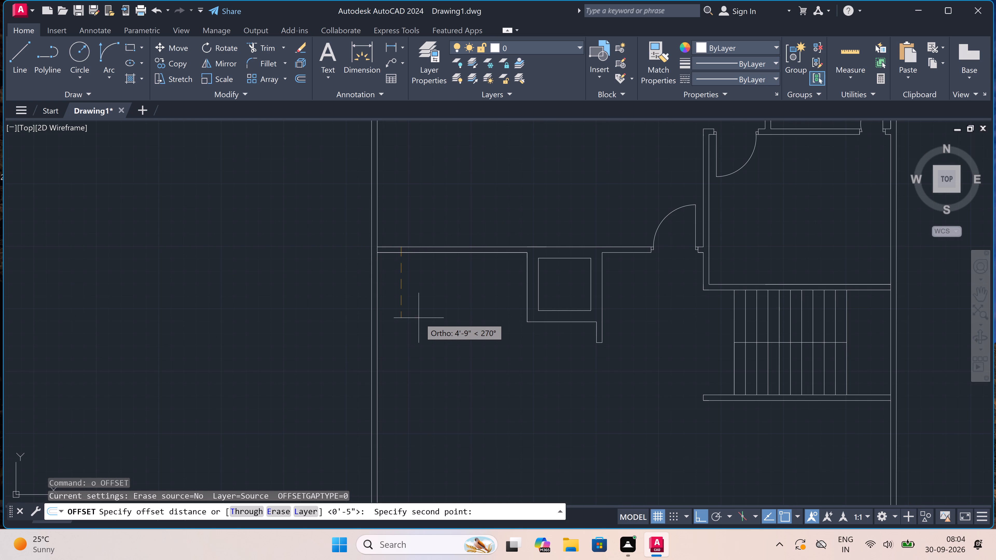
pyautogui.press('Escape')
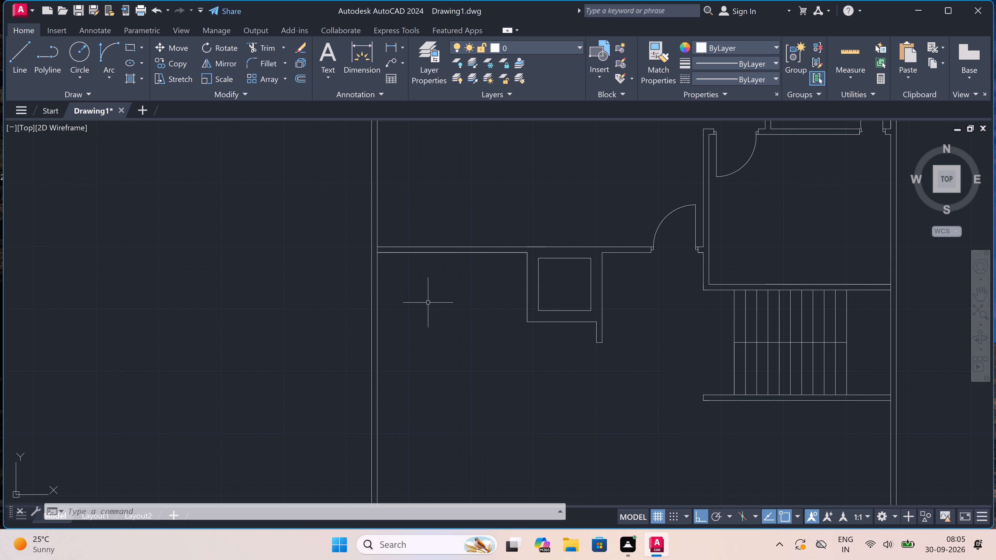
# Start offsetting southward from the south face of the long east-west wall, west of the square enclosure.
pyautogui.scroll(1, 426, 305)
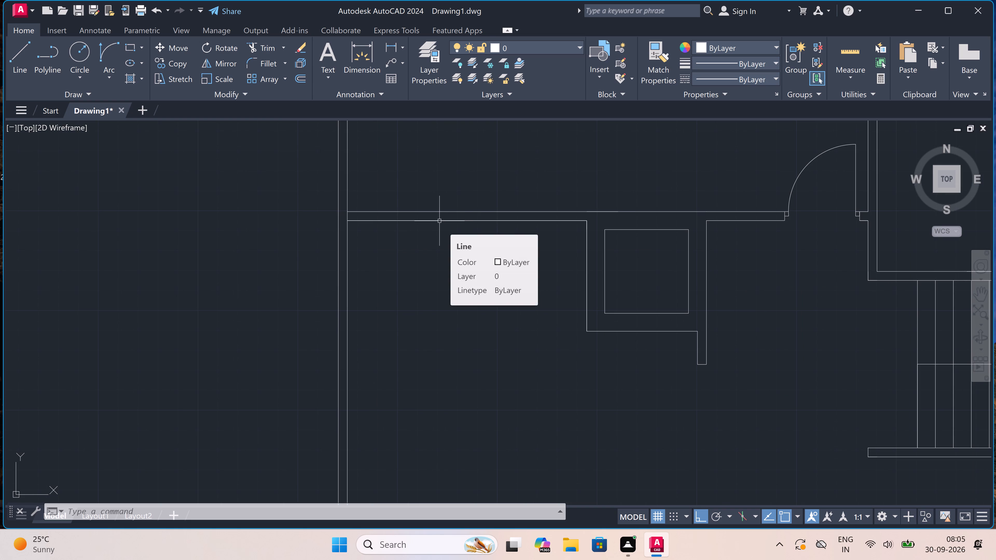
pyautogui.press('space')
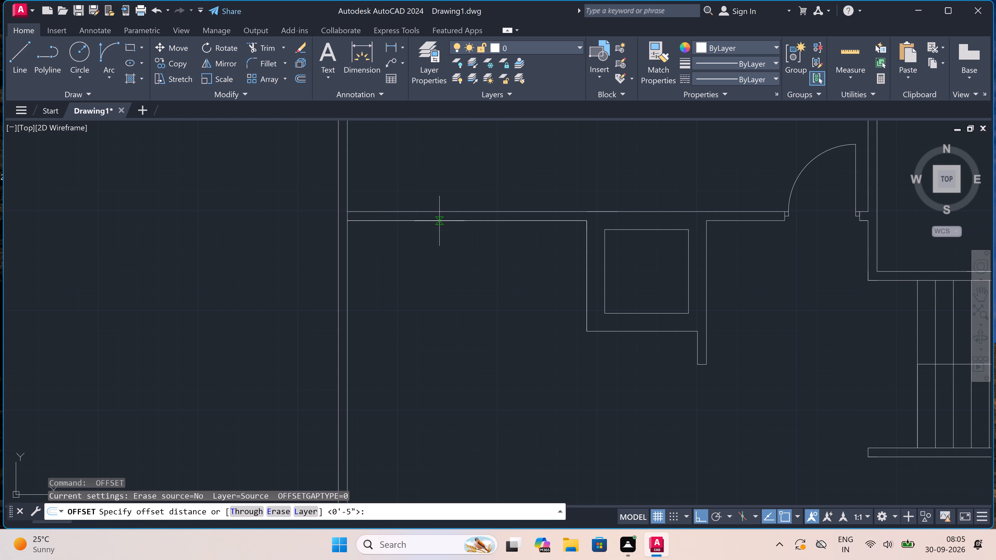
pyautogui.click(439, 221)
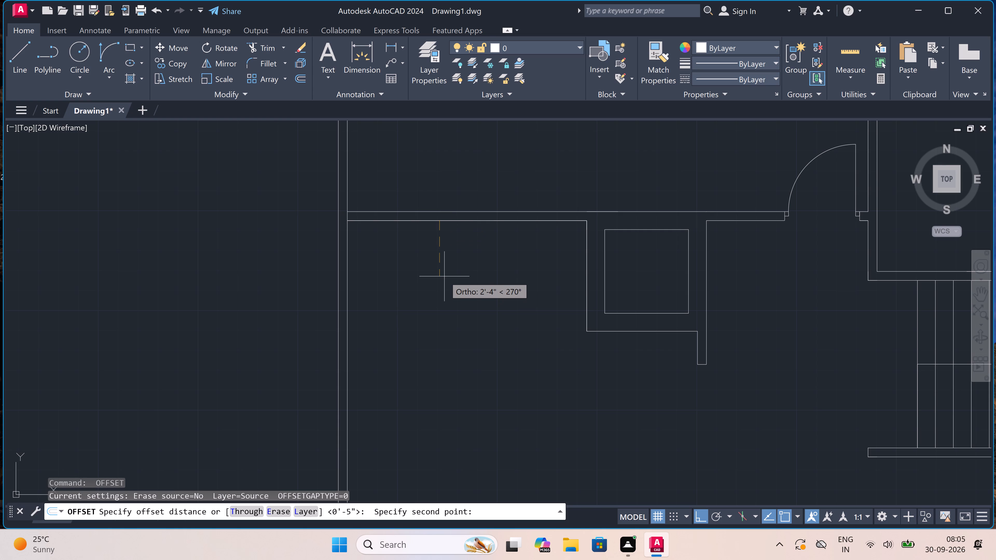
pyautogui.scroll(-2, 444, 276)
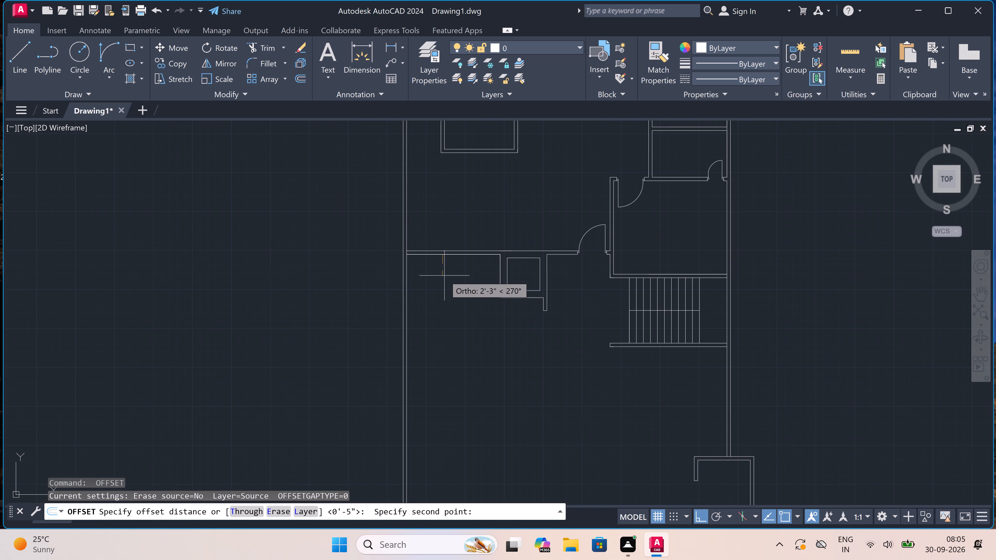
pyautogui.scroll(3, 444, 275)
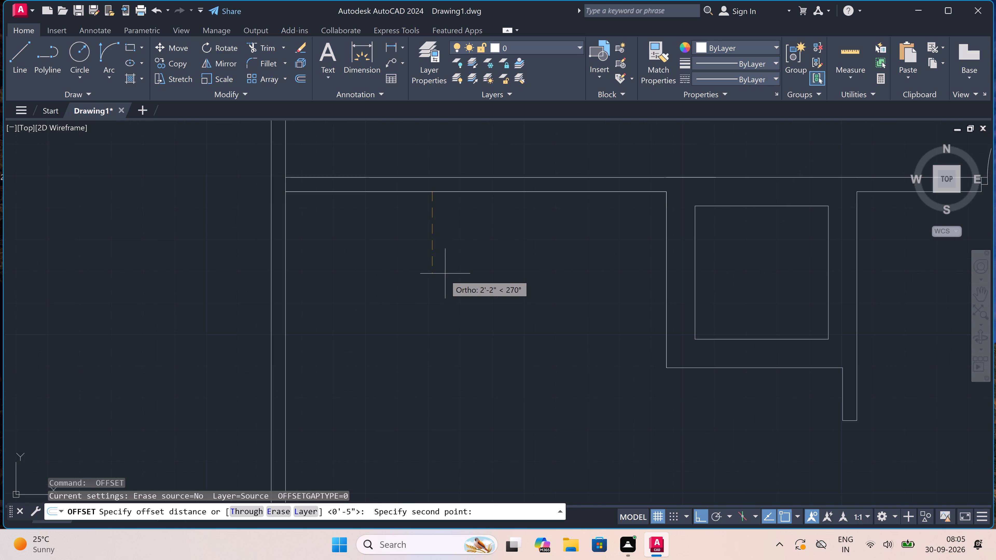
pyautogui.scroll(-4, 445, 274)
pyautogui.scroll(2, 445, 274)
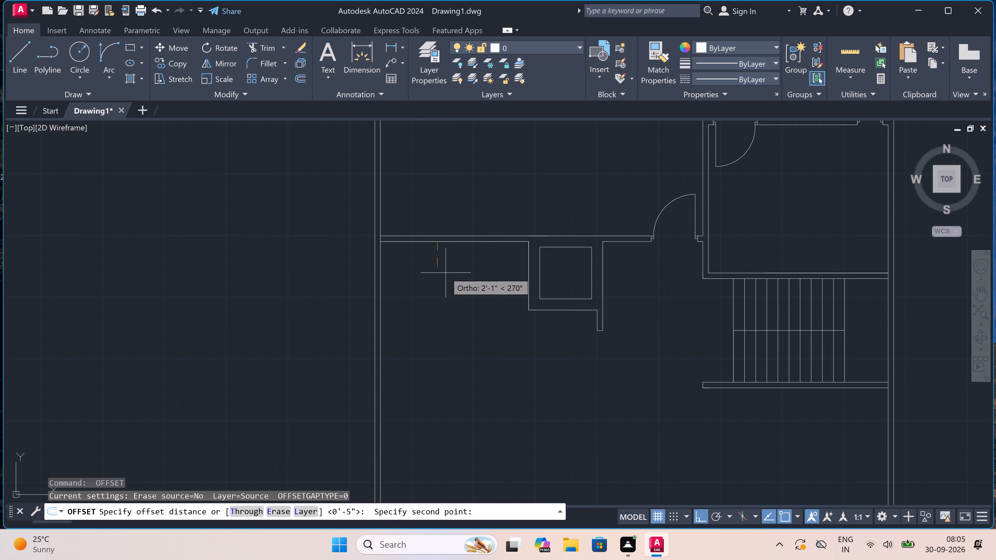
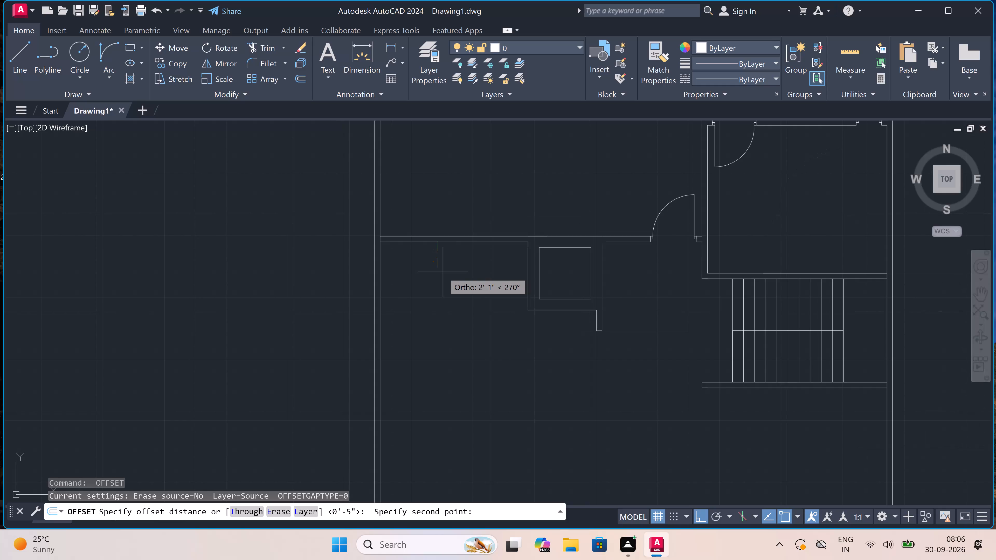
# Offset the lower line of the horizontal wall beside the small square shaft 10' downward.
pyautogui.scroll(1, 443, 272)
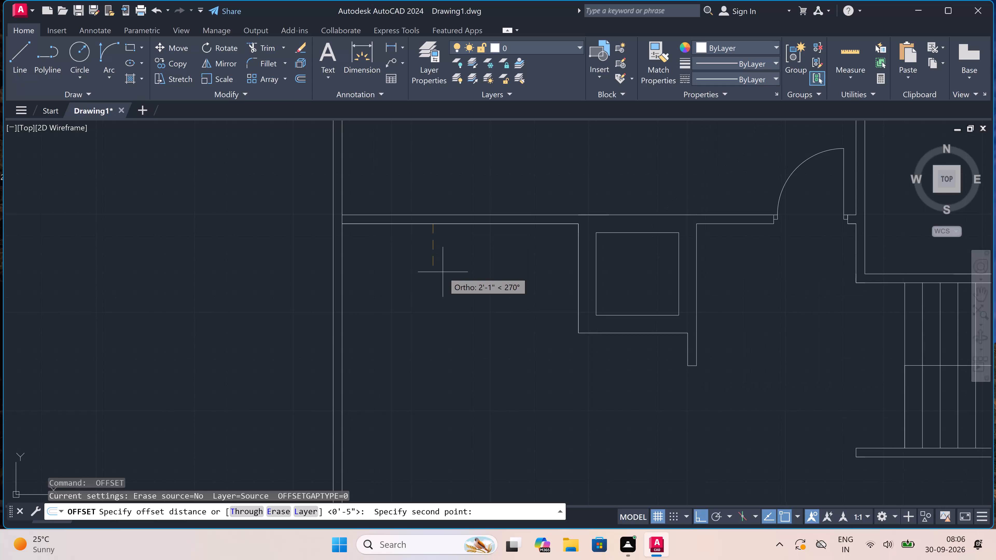
pyautogui.scroll(-1, 443, 272)
pyautogui.scroll(1, 443, 272)
pyautogui.scroll(-1, 443, 272)
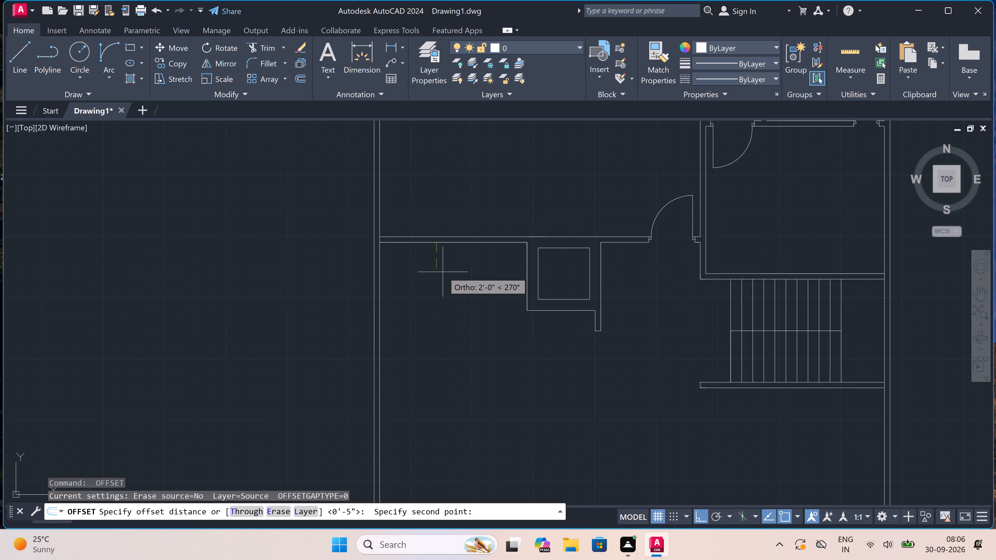
pyautogui.scroll(1, 443, 272)
pyautogui.scroll(-1, 443, 272)
pyautogui.scroll(1, 443, 272)
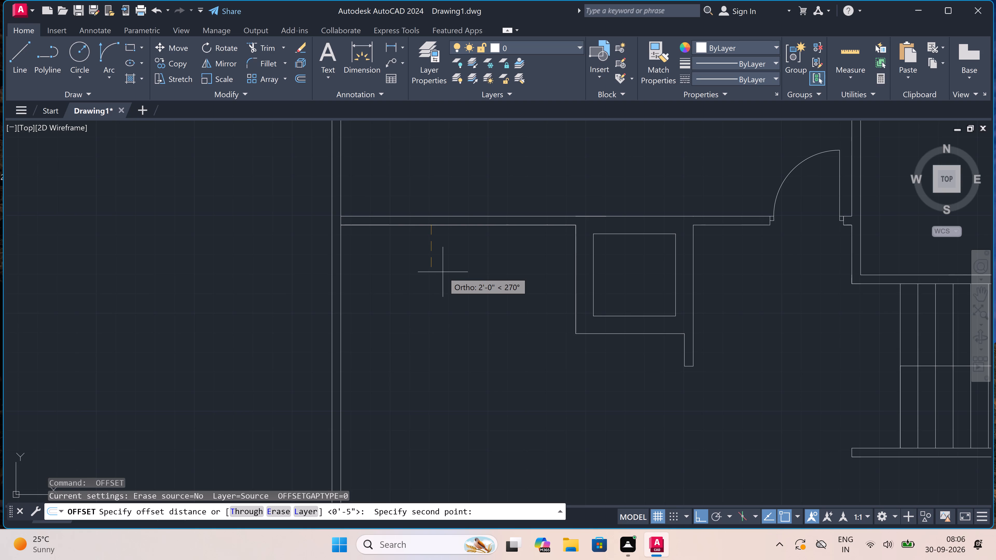
pyautogui.write("10'")
pyautogui.press('space')
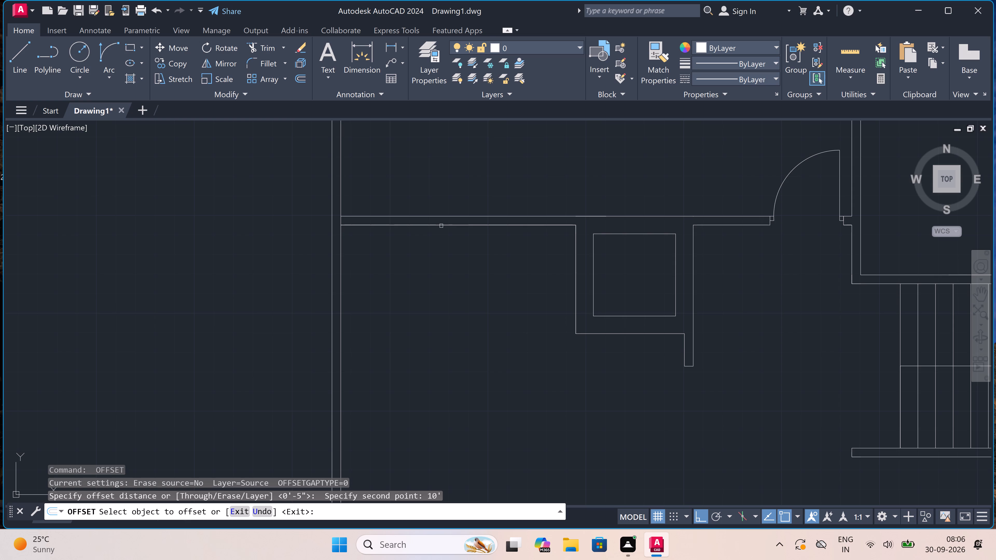
pyautogui.click(441, 225)
pyautogui.click(444, 270)
pyautogui.scroll(-3, 444, 269)
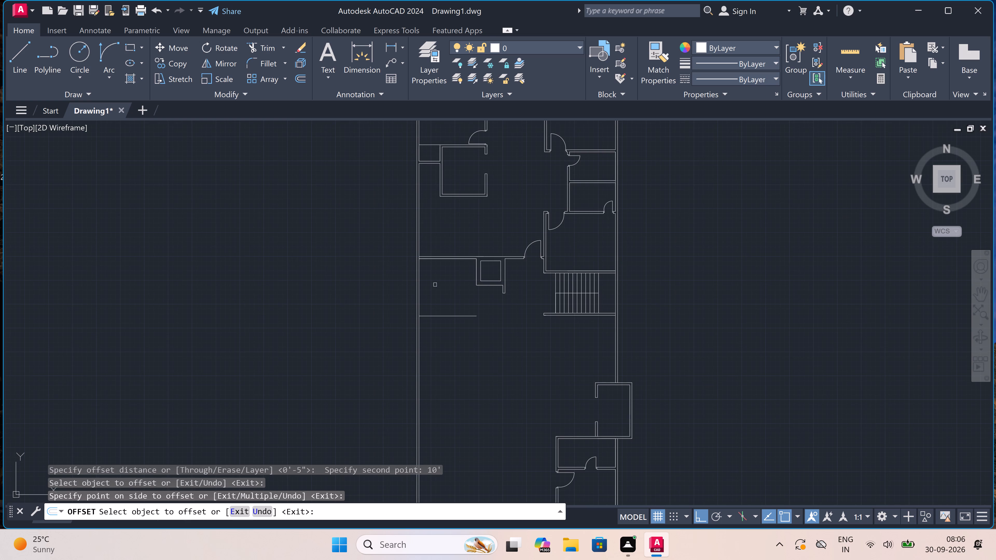
pyautogui.scroll(3, 434, 287)
pyautogui.press('Escape')
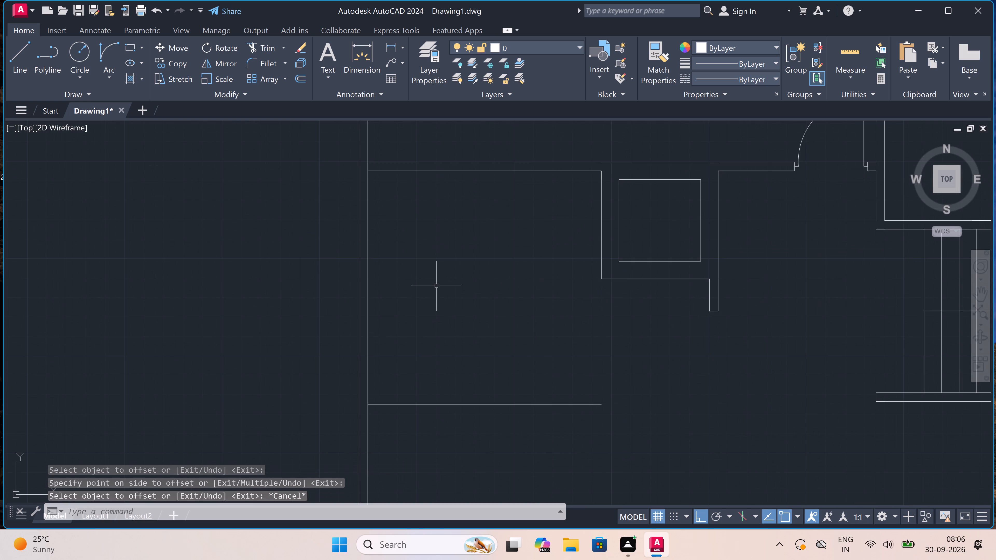
# Offset the new horizontal line 4.5" downward to give the room's lower wall its thickness.
pyautogui.press('space')
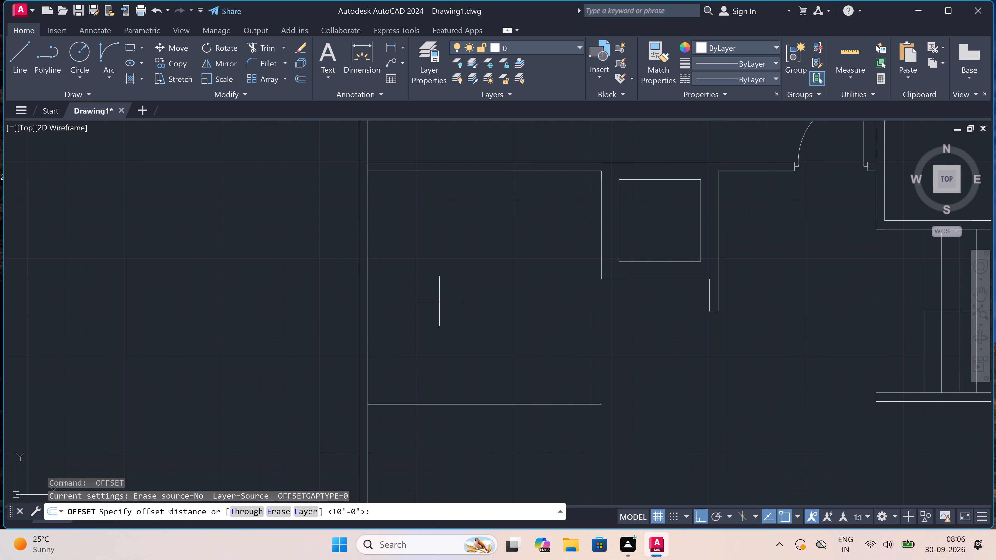
pyautogui.click(444, 403)
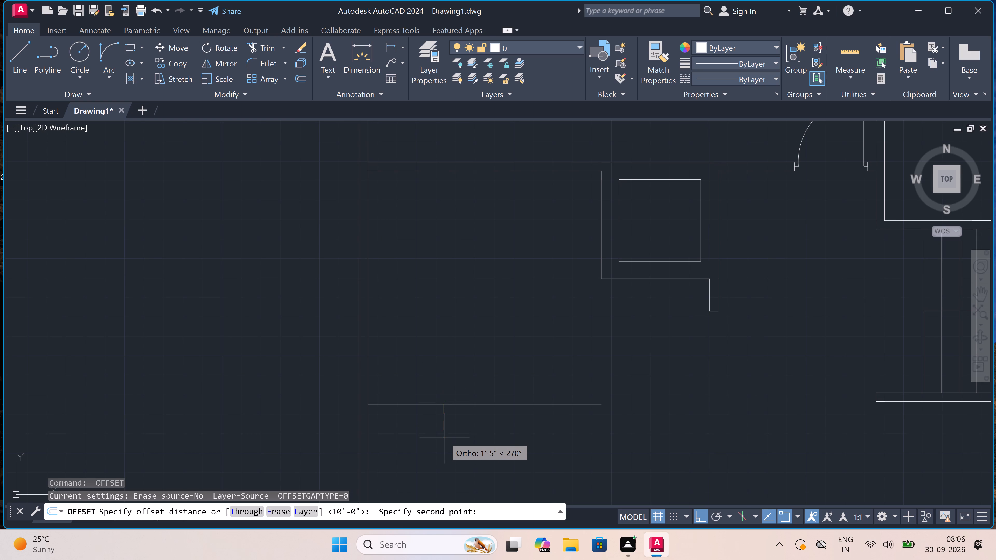
pyautogui.press('4')
pyautogui.write('.5')
pyautogui.write('"')
pyautogui.press('space')
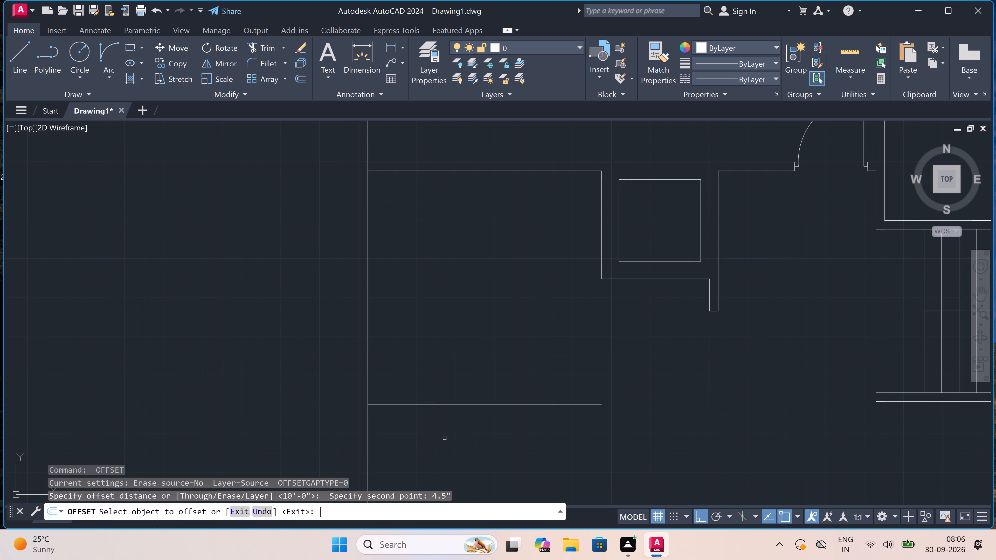
pyautogui.click(466, 404)
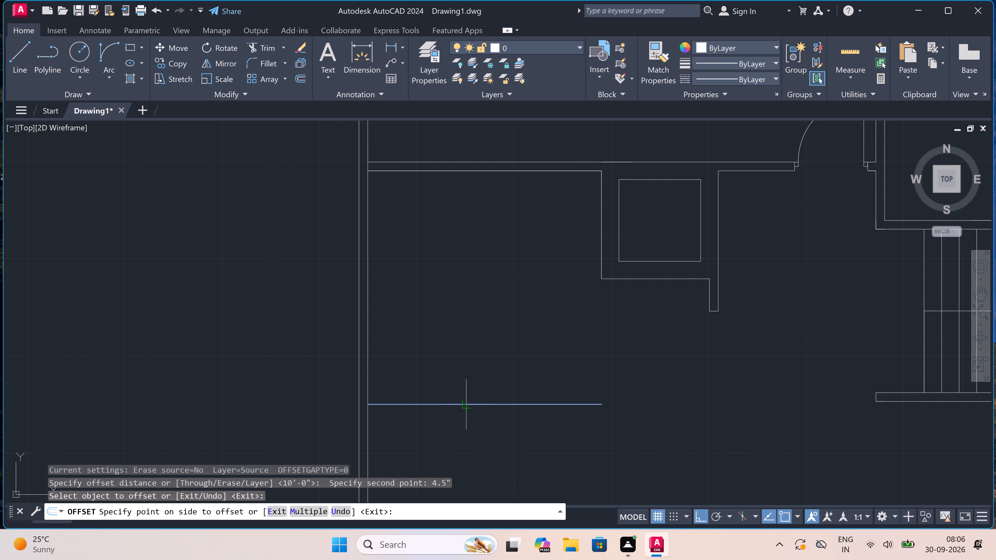
pyautogui.click(461, 425)
pyautogui.scroll(-3, 461, 425)
pyautogui.scroll(3, 483, 425)
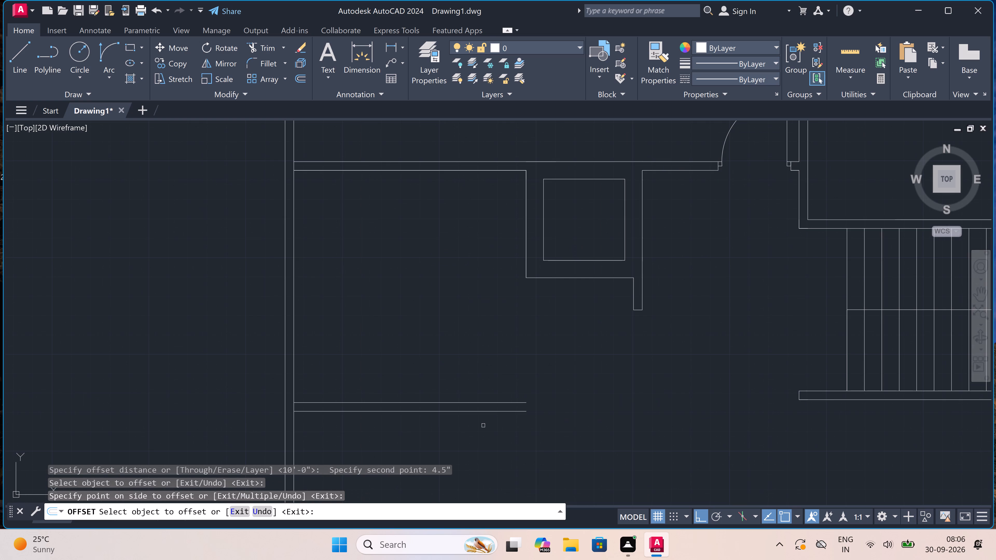
pyautogui.press('Escape')
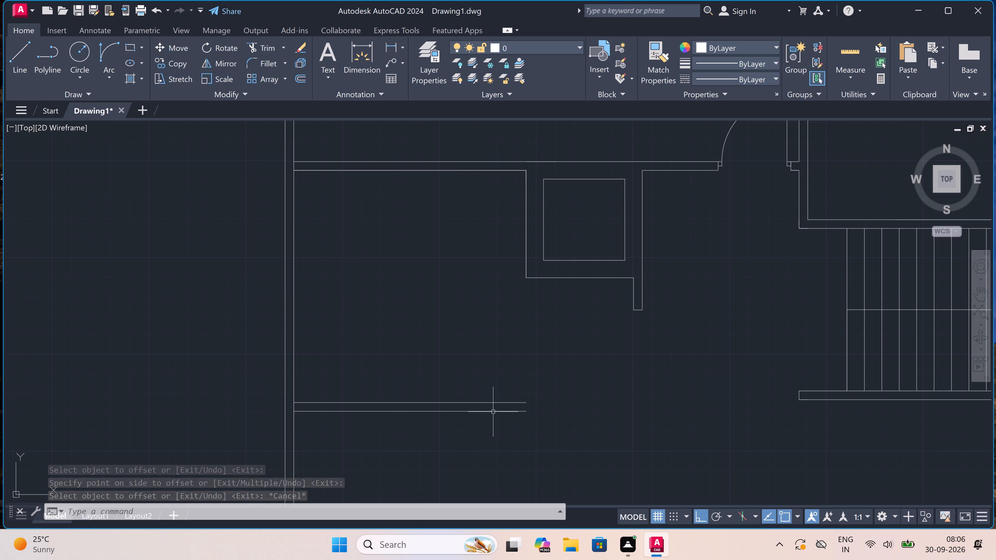
# Draw a 4.5" thick vertical wall from the shaft's lower-left corner down to the lower wall, closing its end.
pyautogui.scroll(-4, 499, 329)
pyautogui.scroll(3, 500, 326)
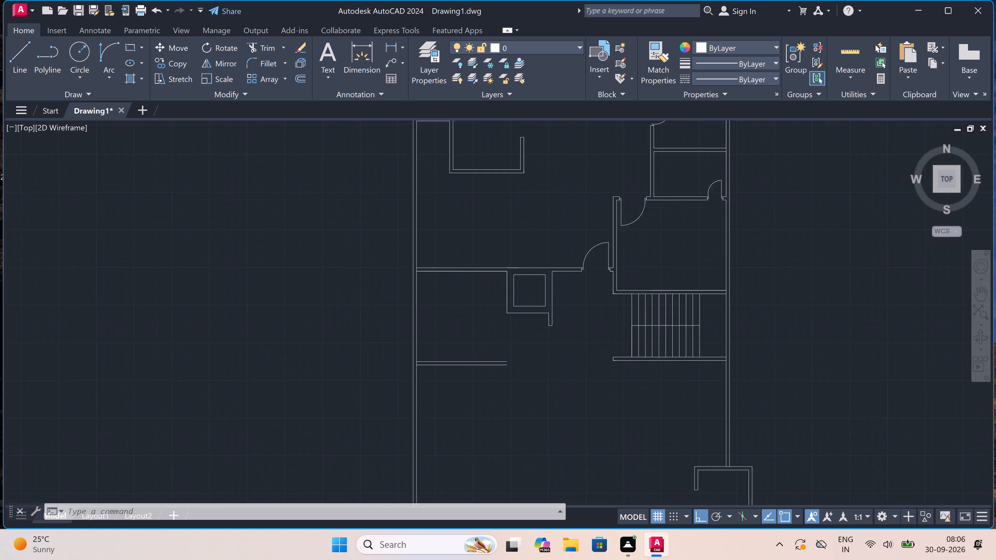
pyautogui.scroll(1, 523, 329)
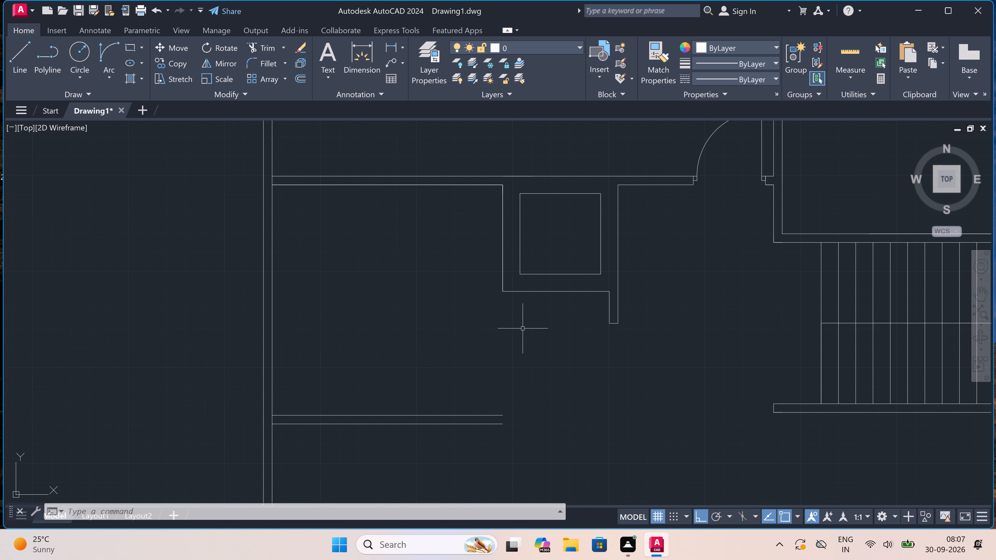
pyautogui.write('l')
pyautogui.press('space')
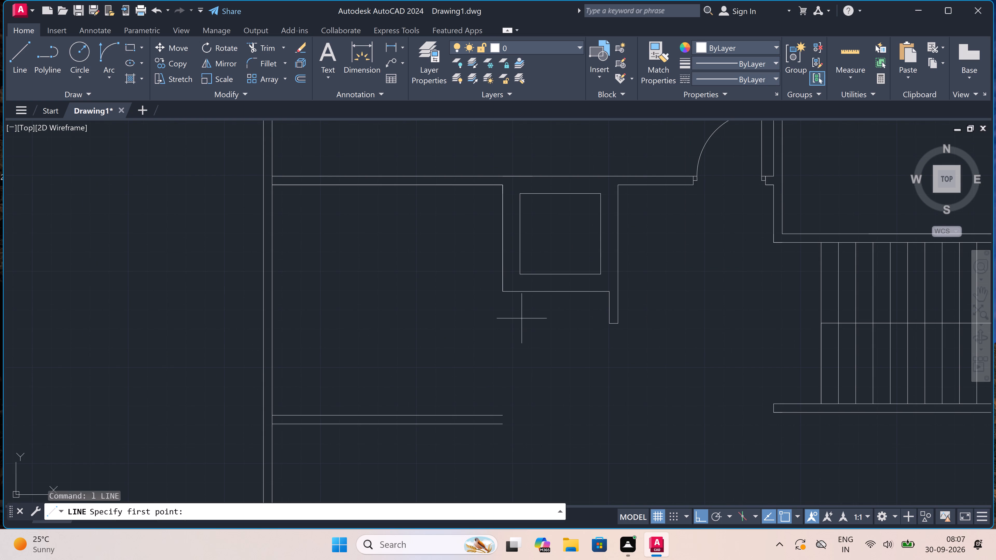
pyautogui.click(501, 289)
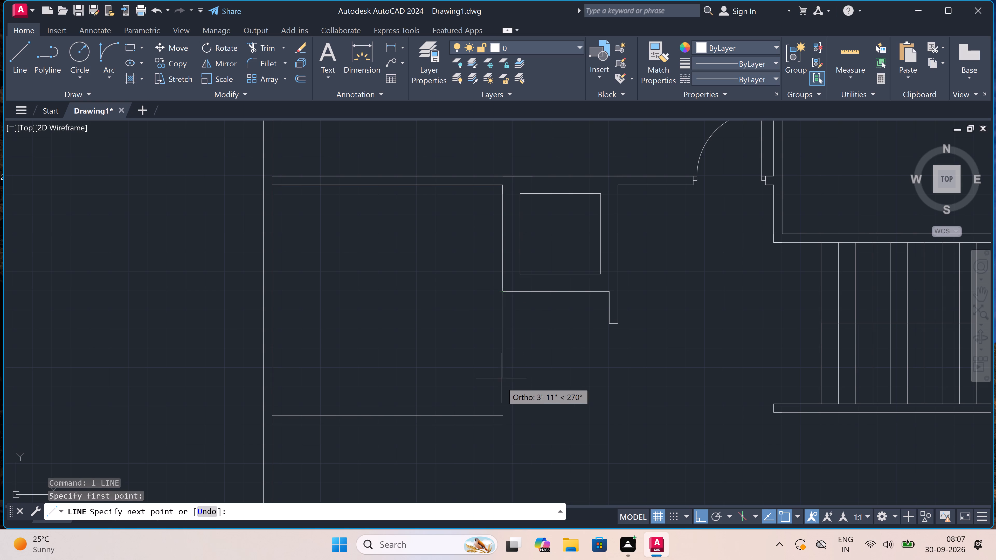
pyautogui.click(499, 413)
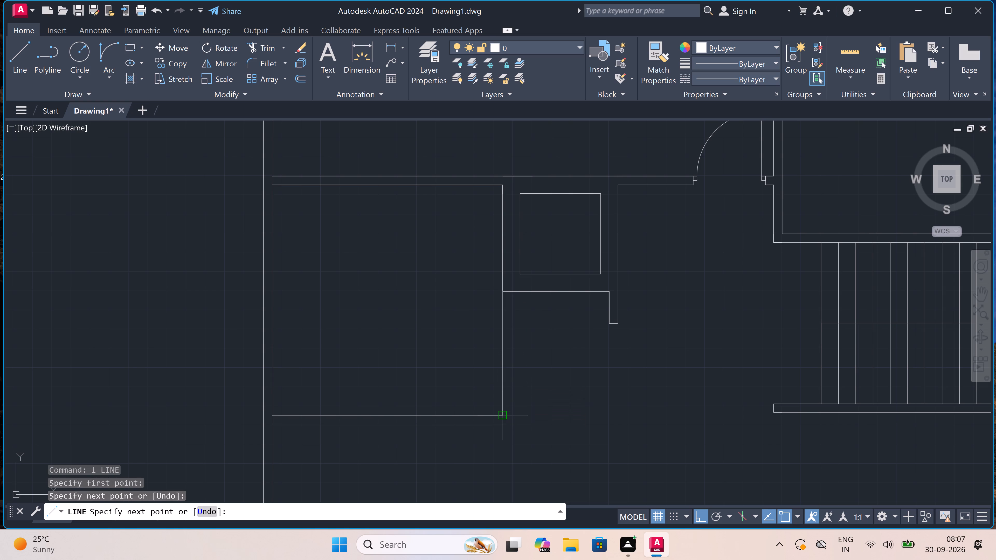
pyautogui.click(499, 424)
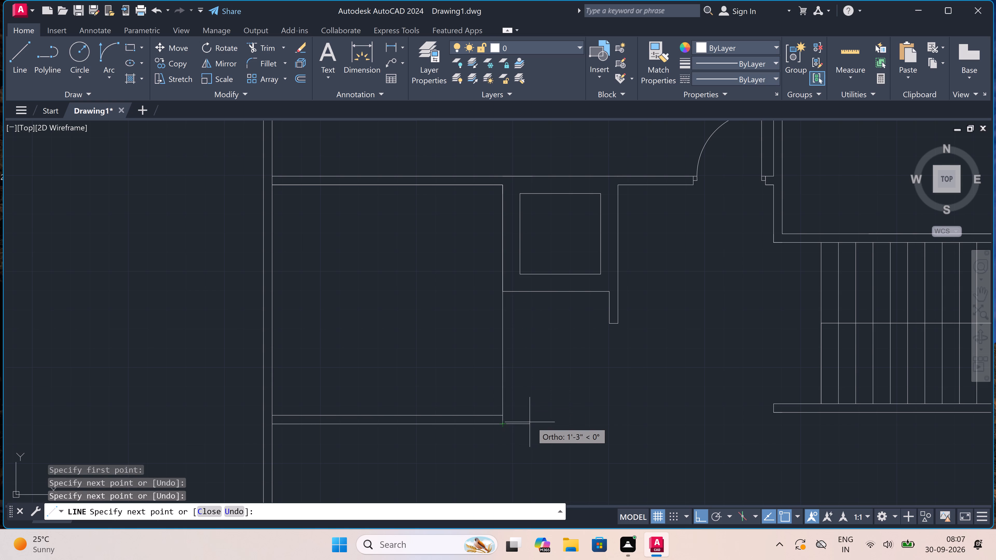
pyautogui.write('4.5')
pyautogui.write('"')
pyautogui.press('space')
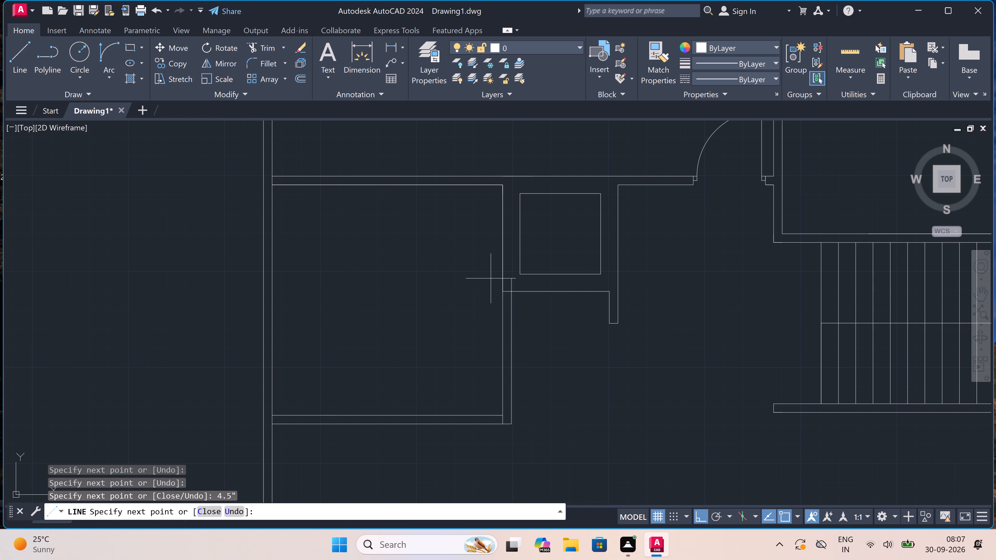
pyautogui.click(515, 292)
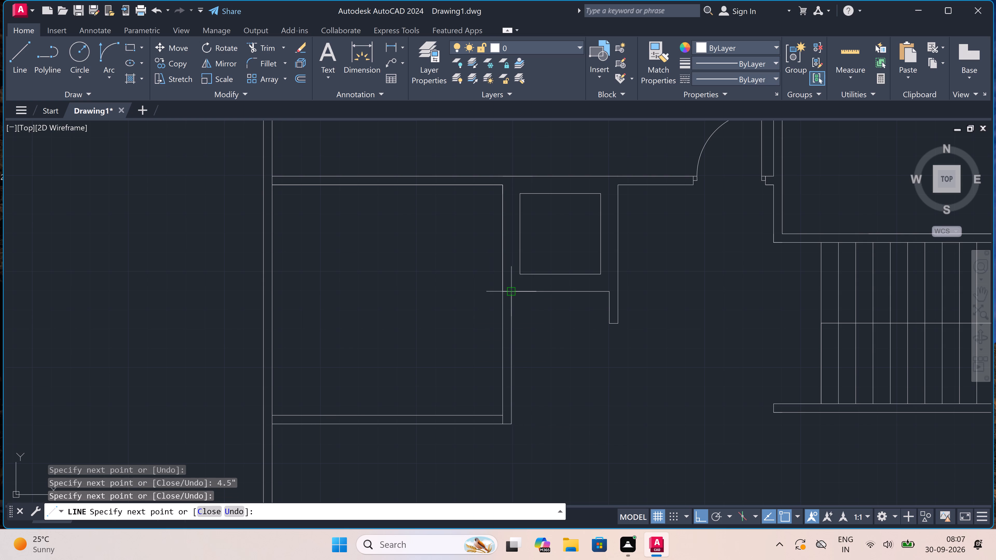
pyautogui.press('Escape')
# Draw a jamb line across the vertical wall near its lower corner, a 2" upward stop from its midpoint and a 3' door leaf into the room.
pyautogui.press('space')
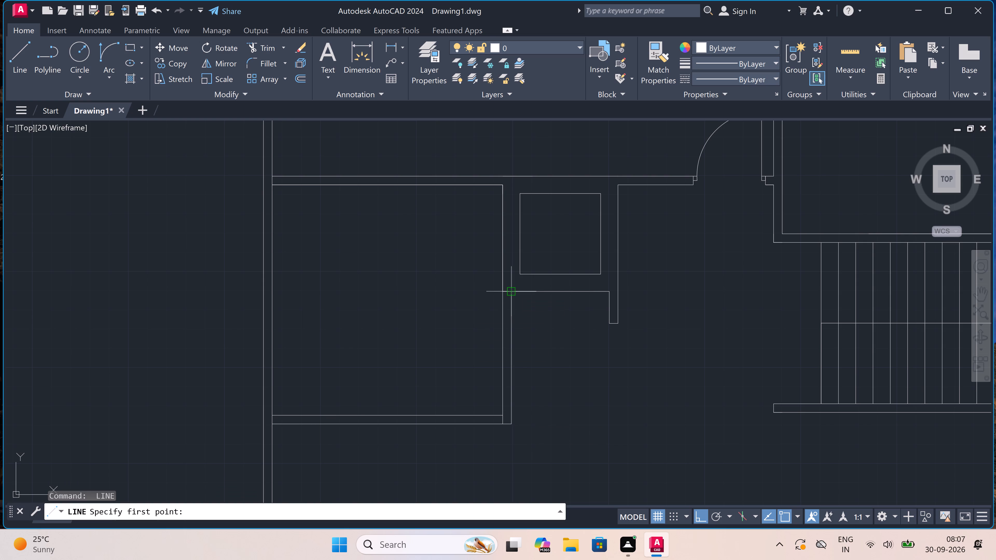
pyautogui.scroll(1, 510, 396)
pyautogui.click(512, 409)
pyautogui.click(498, 411)
pyautogui.scroll(2, 497, 410)
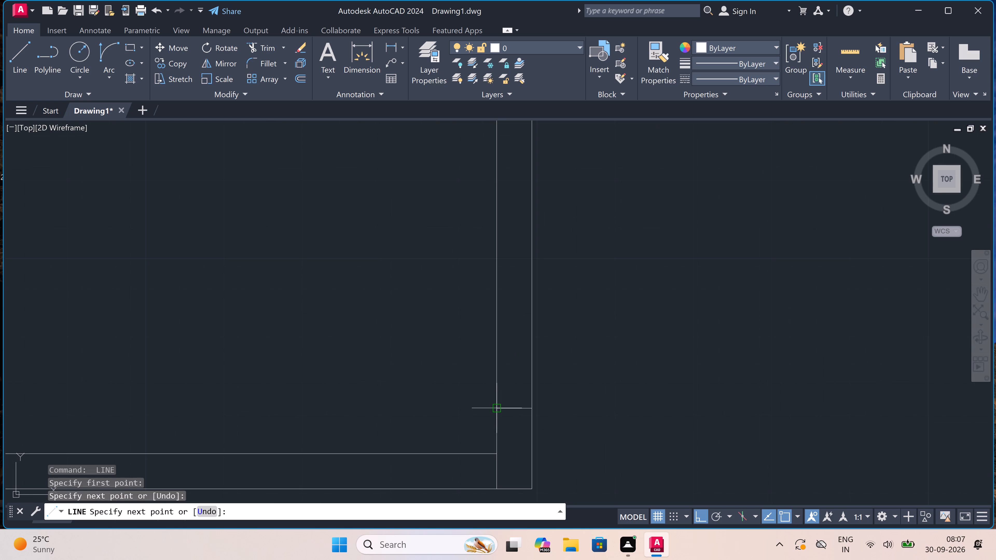
pyautogui.click(519, 407)
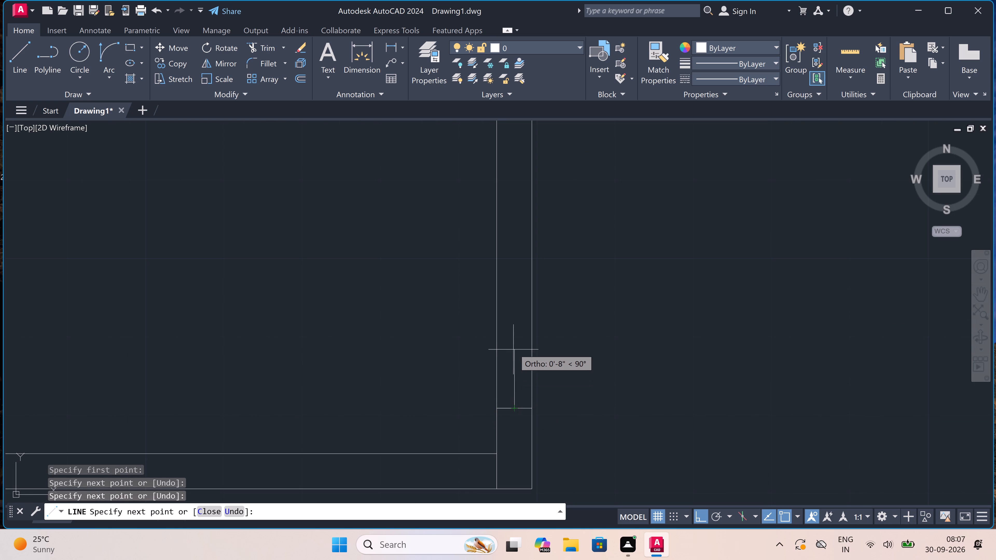
pyautogui.press('2')
pyautogui.write('"')
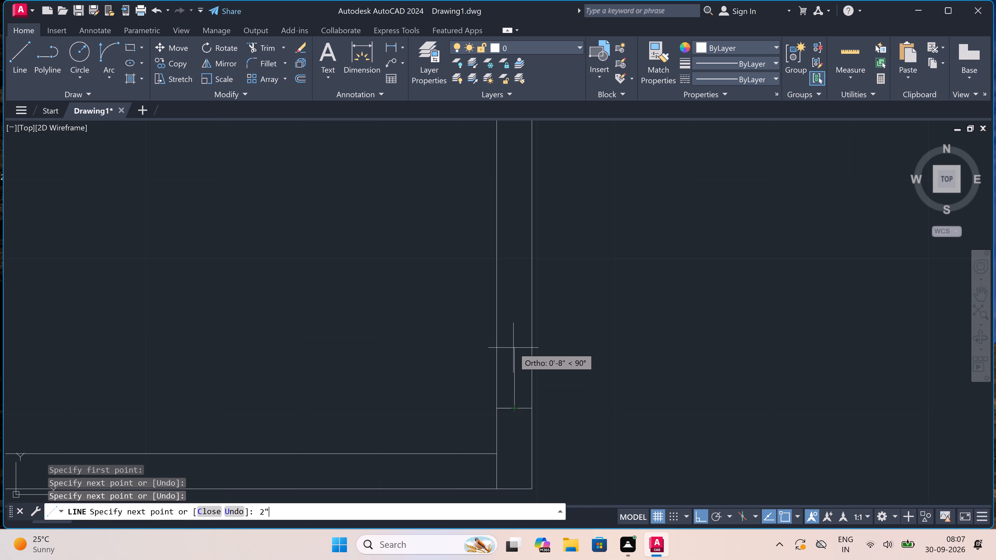
pyautogui.press('space')
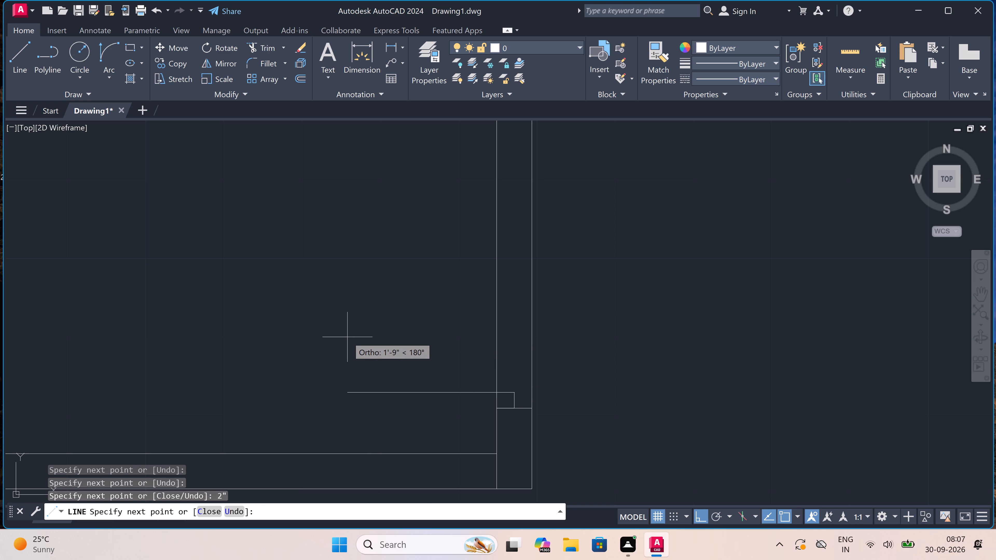
pyautogui.press('3')
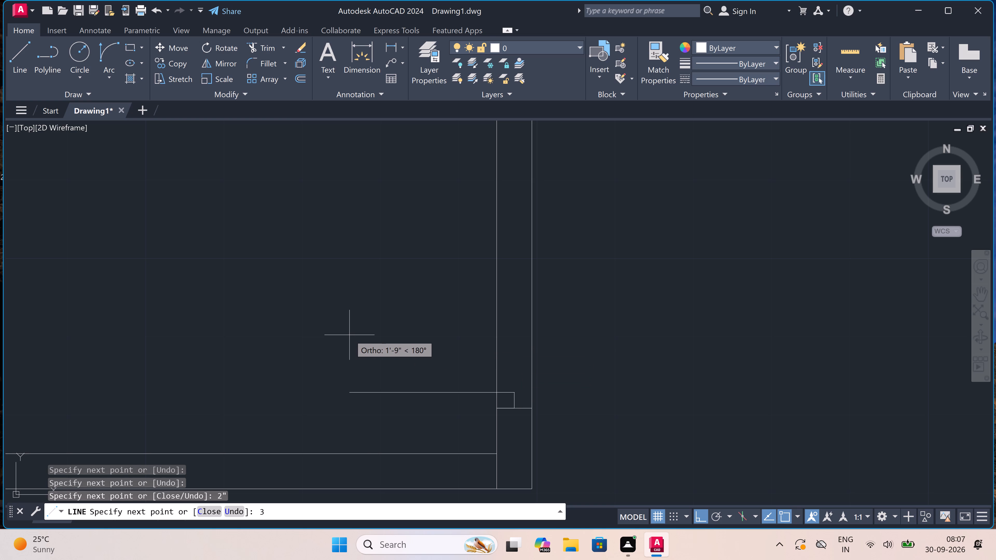
pyautogui.write("'")
pyautogui.press('space')
pyautogui.press('Escape')
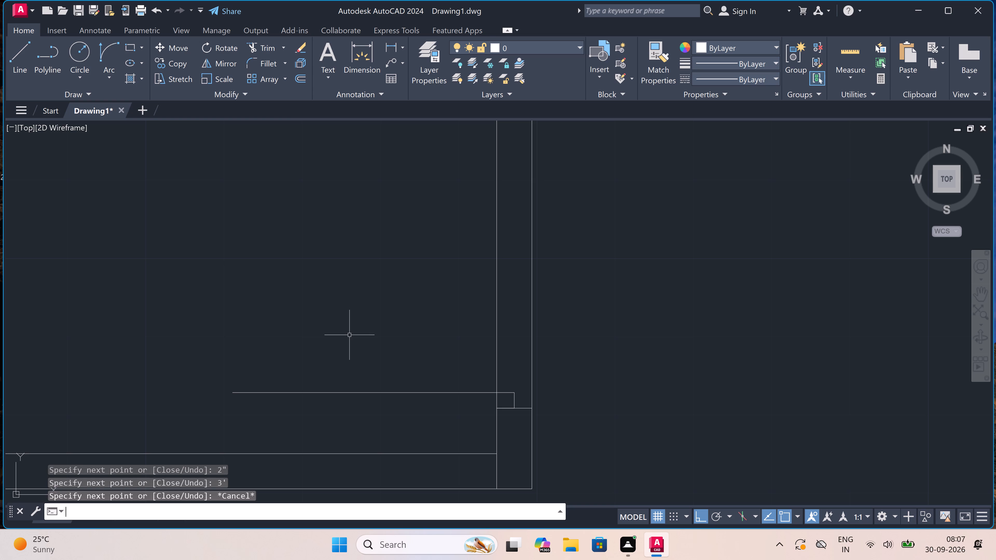
# Draw the opposite jamb line across the vertical wall higher up, with a 2" downward stop from its midpoint.
pyautogui.press('space')
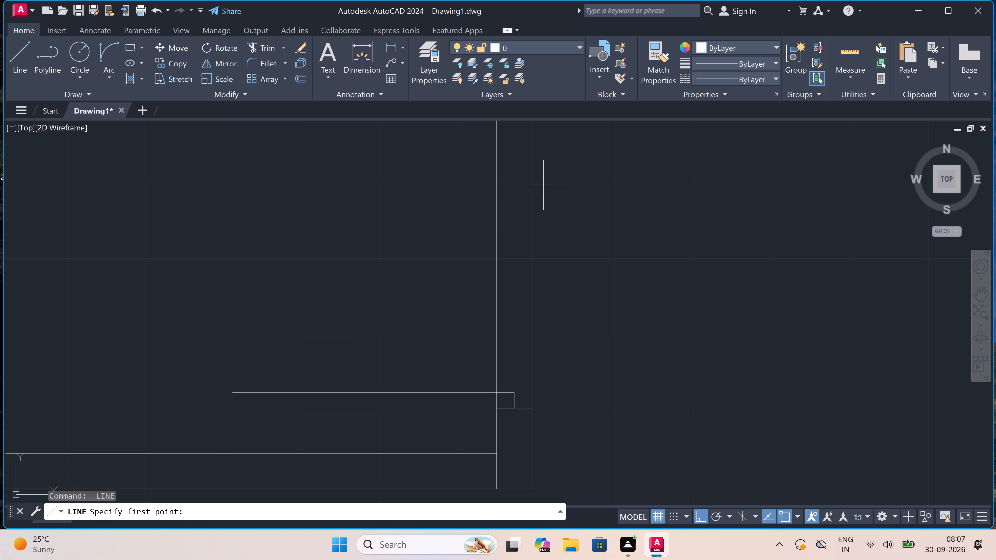
pyautogui.click(497, 176)
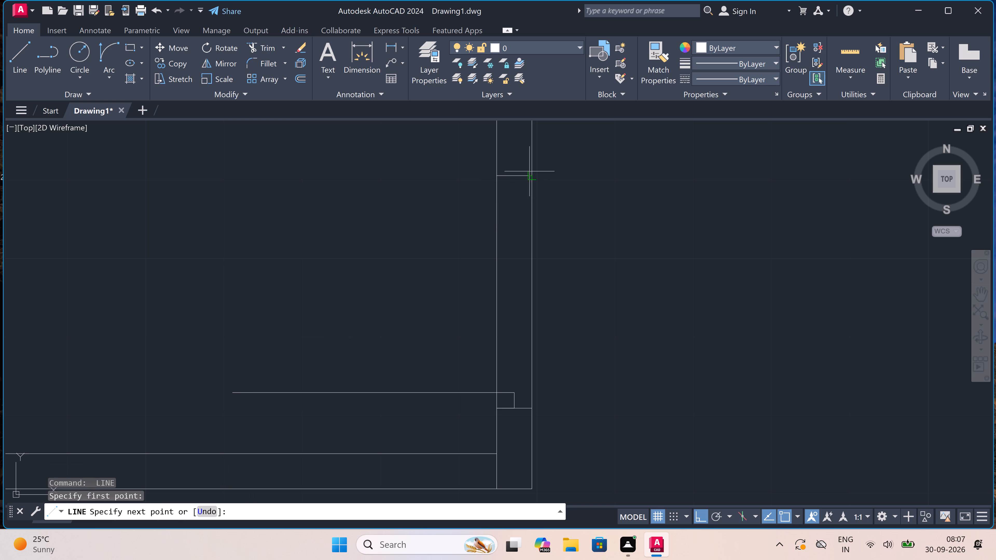
pyautogui.click(532, 172)
pyautogui.click(515, 172)
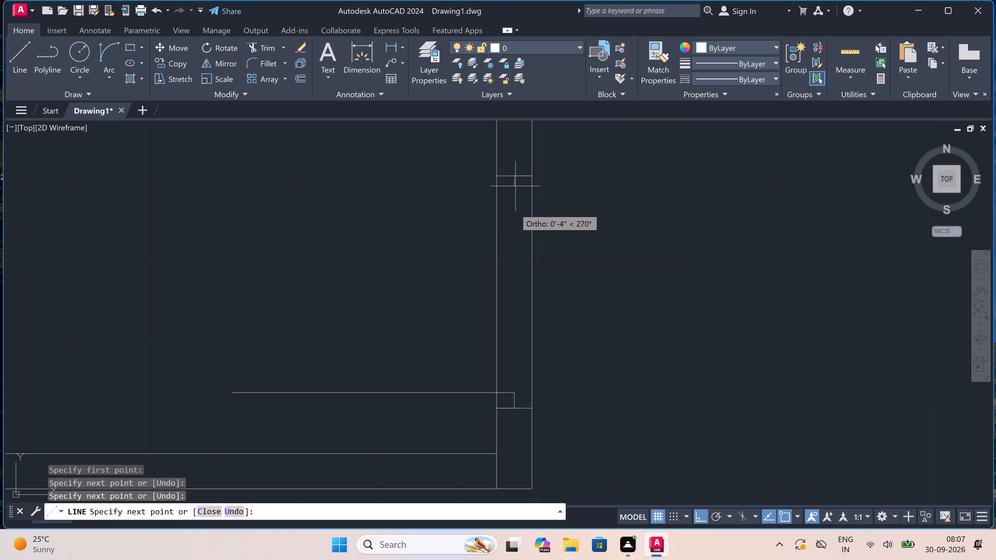
pyautogui.press('2')
pyautogui.write('"')
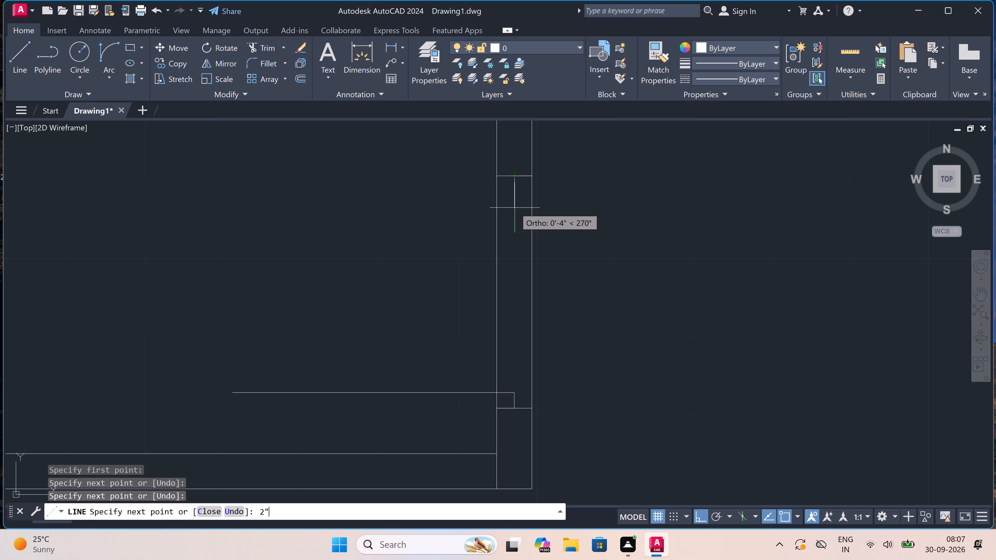
pyautogui.press('space')
pyautogui.press('Escape')
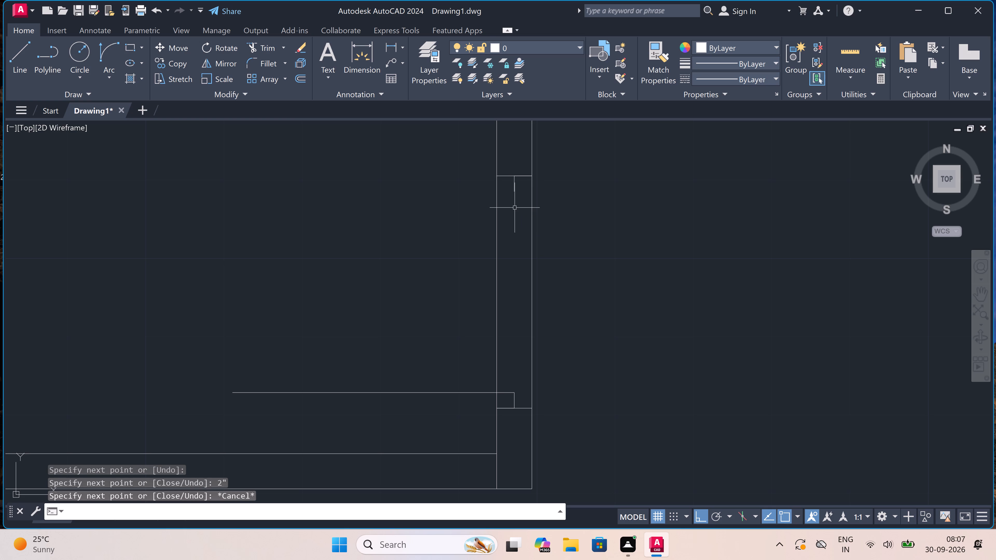
# Draw the door's swing arc from the free end of the 3' leaf to the end of the upper jamb's stop.
pyautogui.click(109, 47)
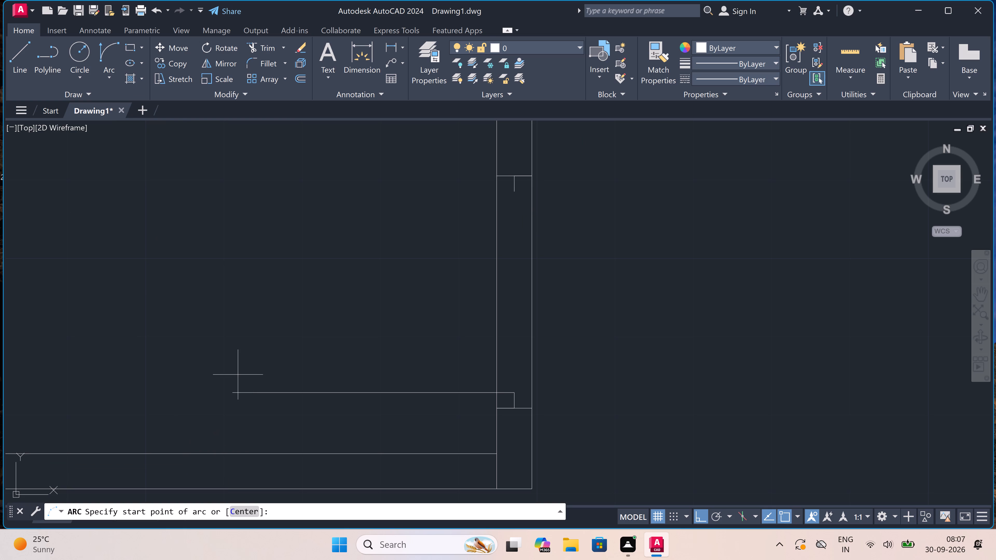
pyautogui.click(234, 391)
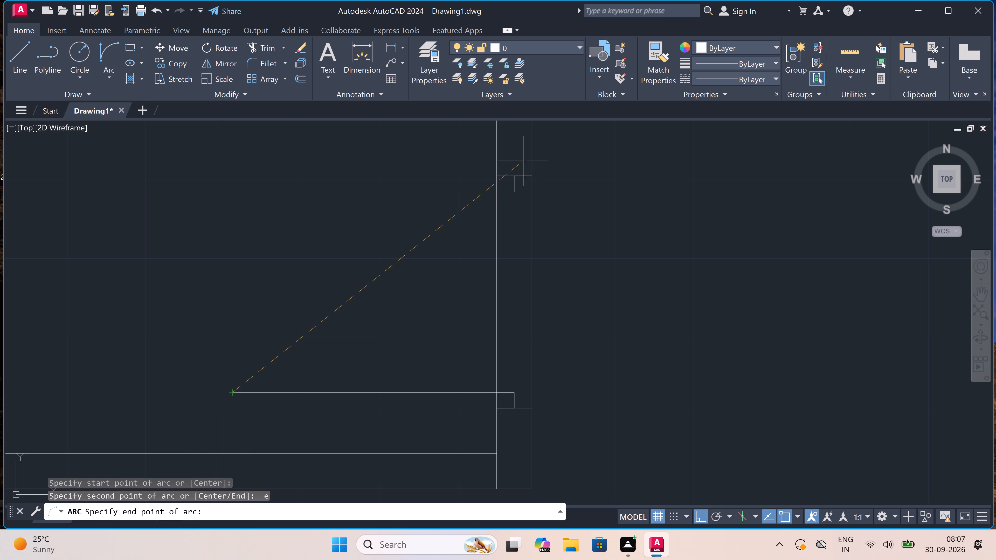
pyautogui.click(518, 194)
pyautogui.click(89, 212)
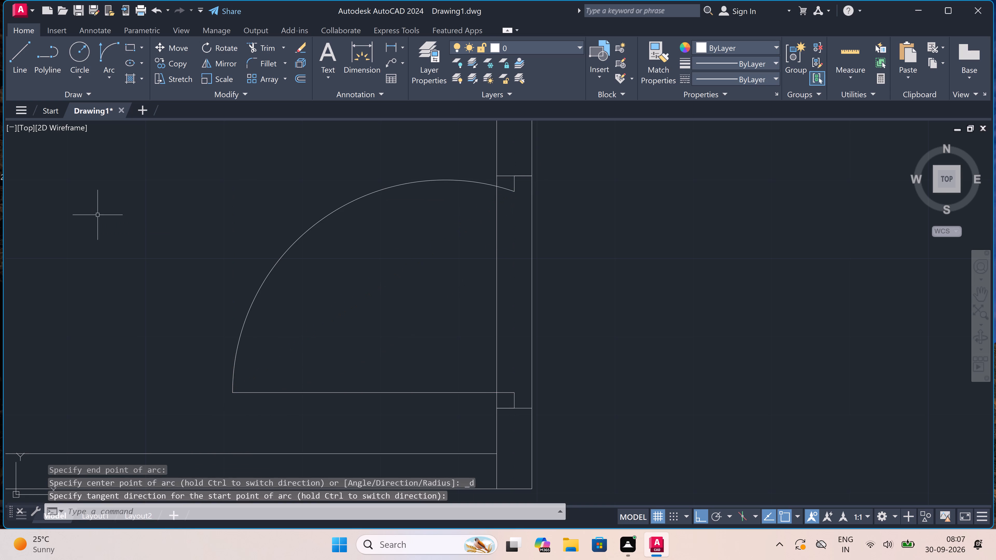
# Trim both lines of the vertical wall between the two jambs to open up the doorway.
pyautogui.write('tr')
pyautogui.press('space')
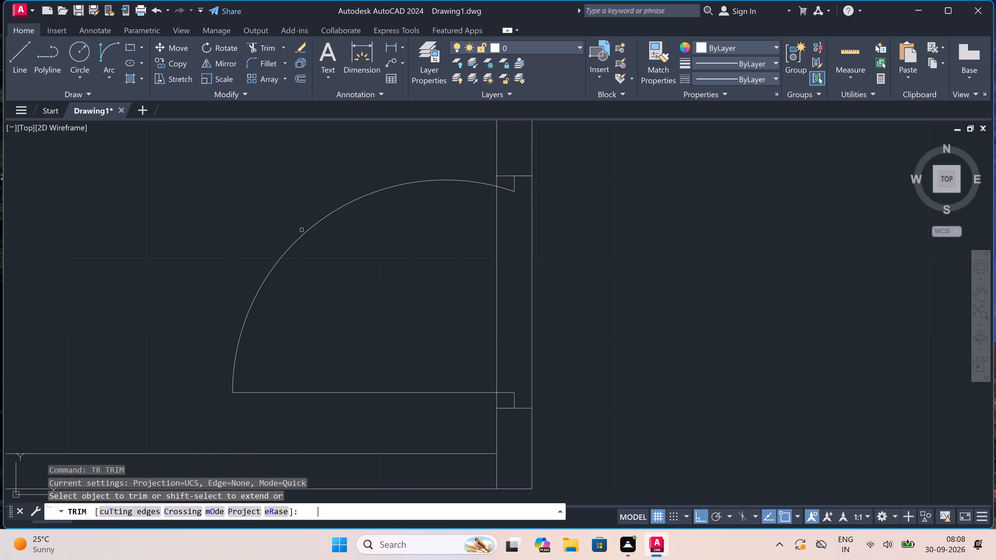
pyautogui.click(378, 264)
pyautogui.click(587, 269)
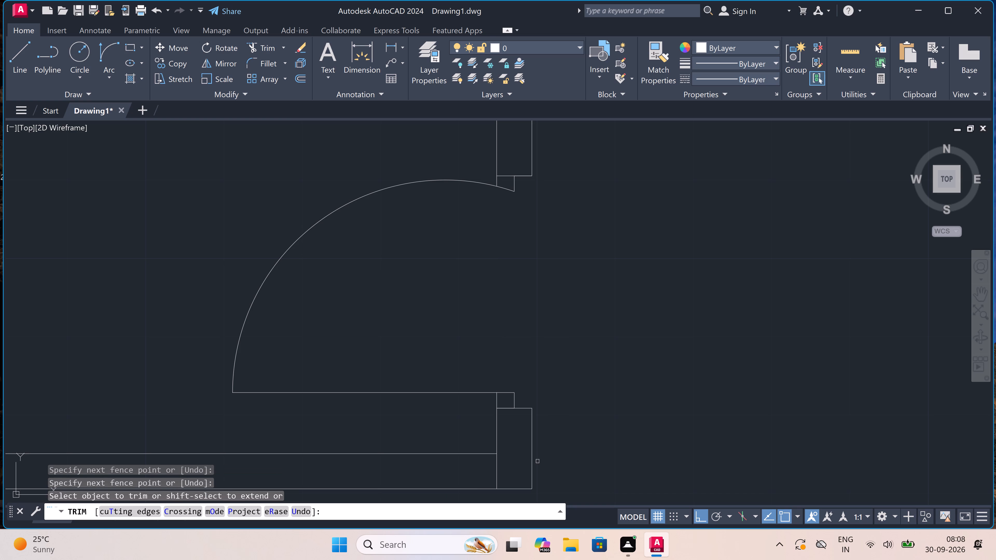
# Trim the leftover line segments inside the wall joints at the room's lower corner and below the shaft's lower-left corner.
pyautogui.click(511, 470)
pyautogui.click(475, 473)
pyautogui.scroll(-5, 457, 362)
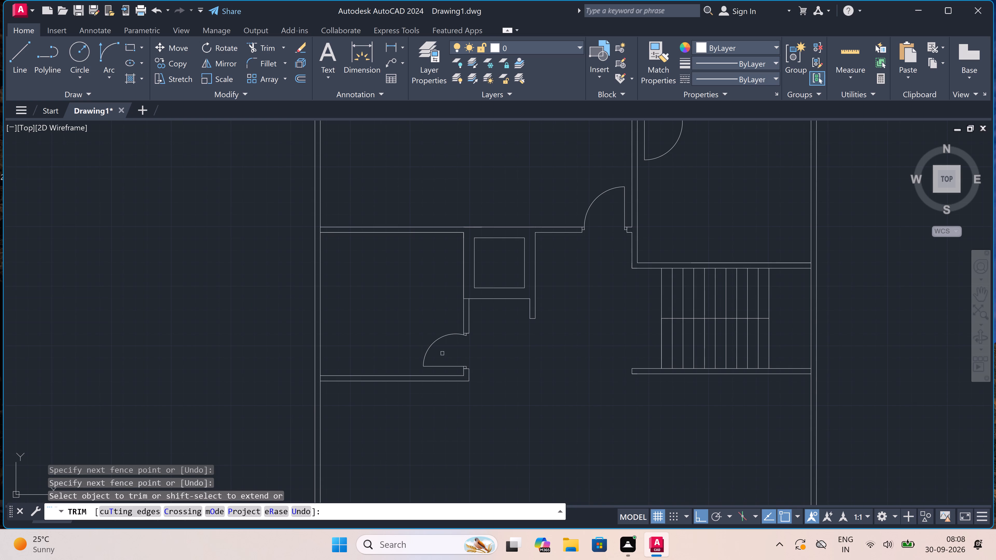
pyautogui.scroll(3, 459, 297)
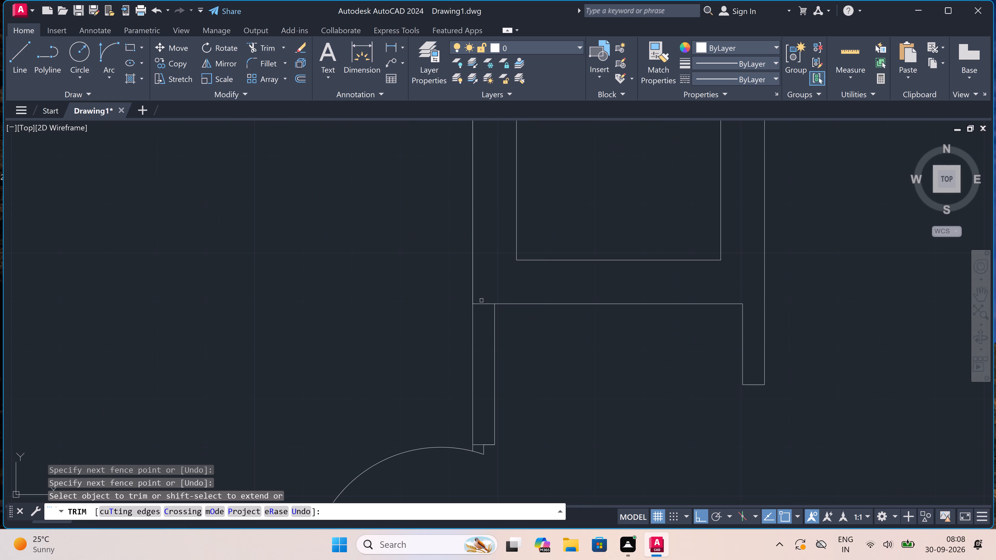
pyautogui.click(482, 300)
pyautogui.click(487, 320)
pyautogui.scroll(-5, 442, 310)
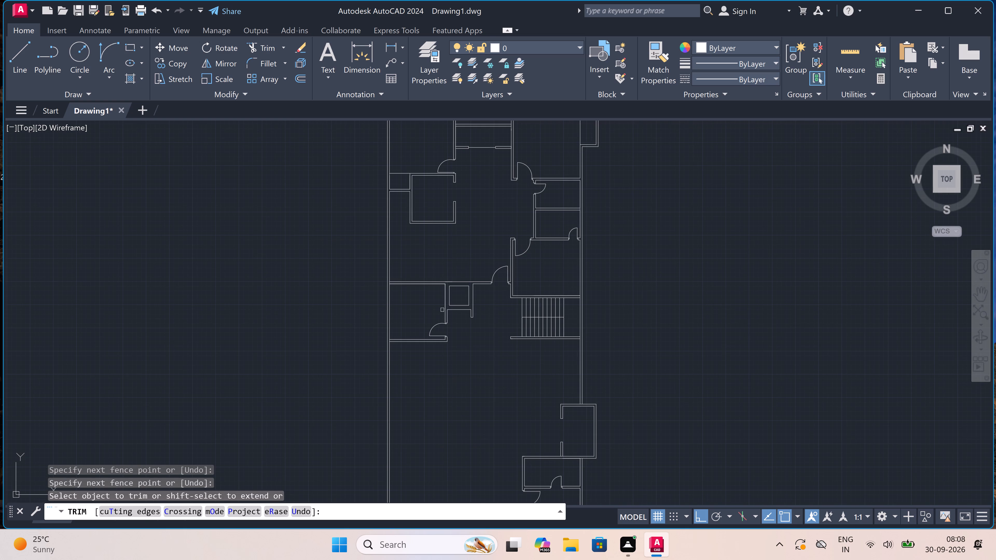
pyautogui.press('Escape')
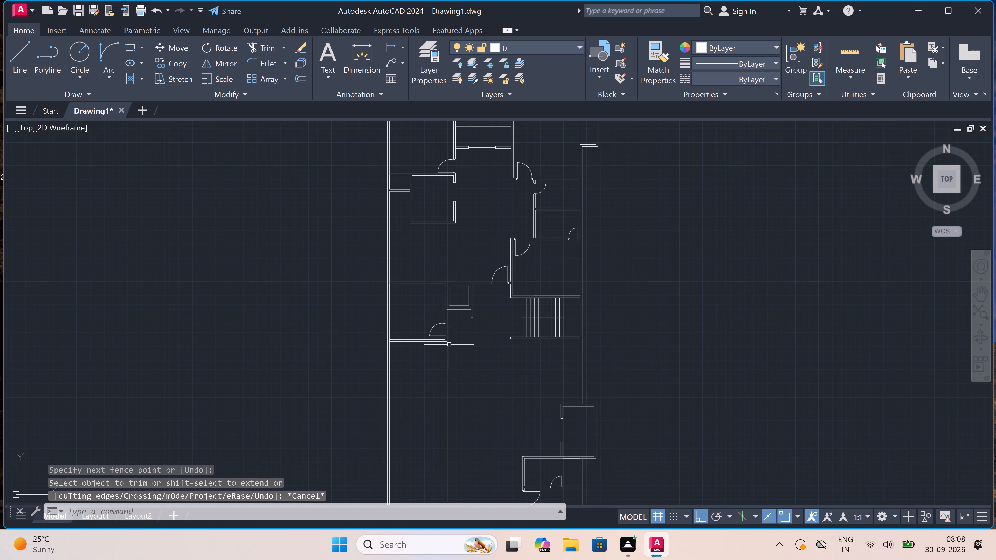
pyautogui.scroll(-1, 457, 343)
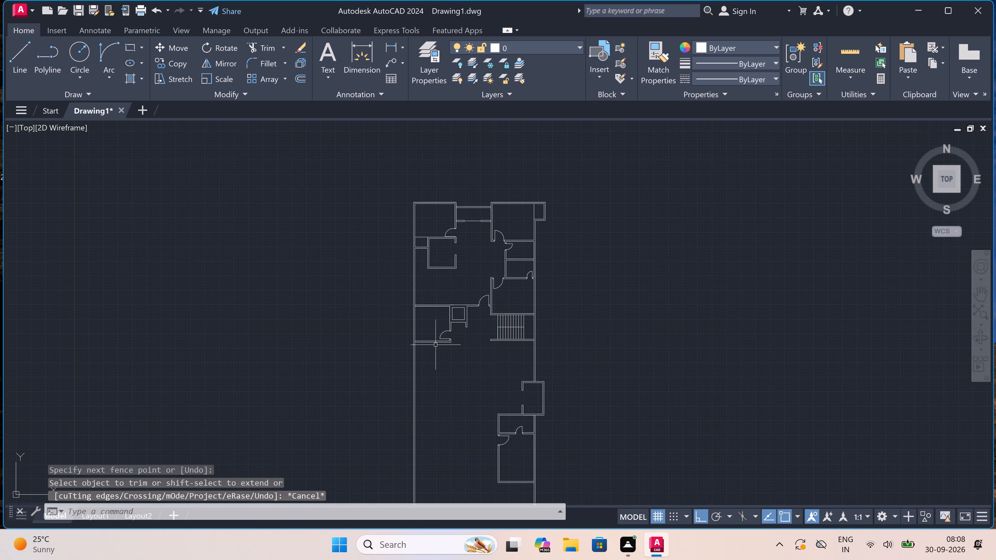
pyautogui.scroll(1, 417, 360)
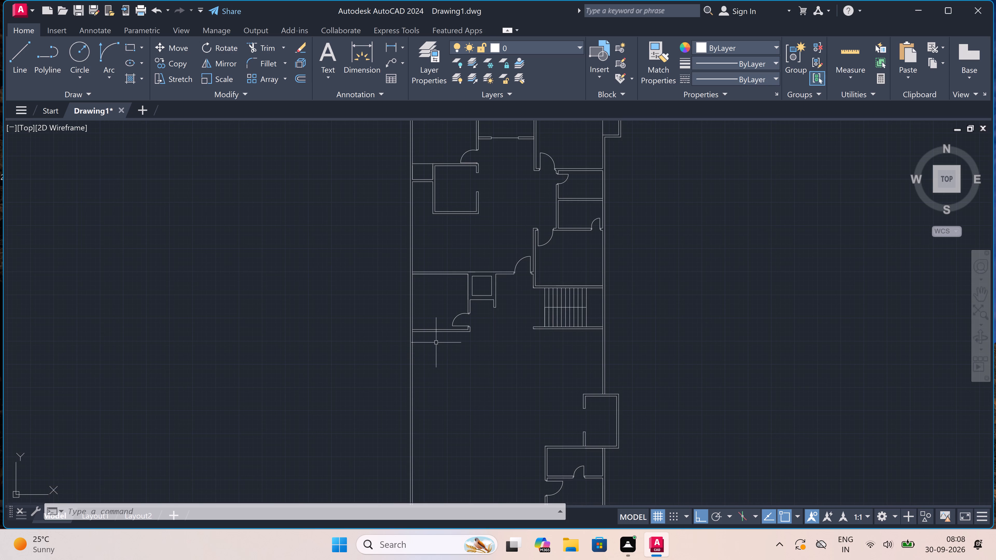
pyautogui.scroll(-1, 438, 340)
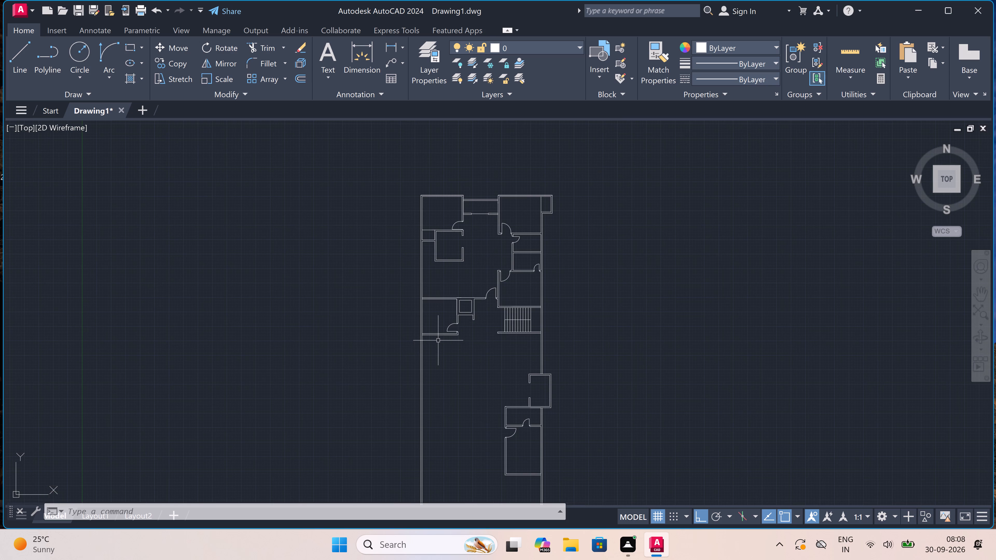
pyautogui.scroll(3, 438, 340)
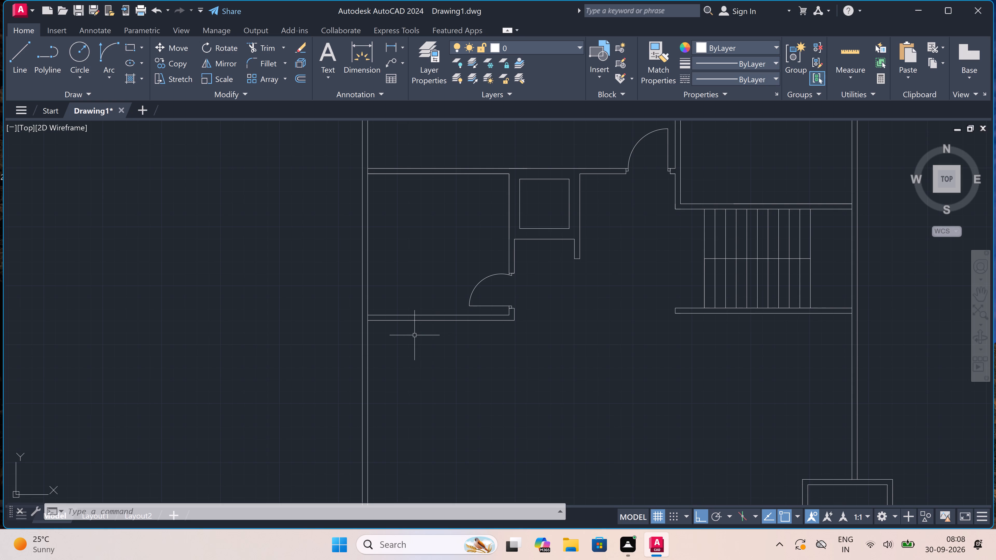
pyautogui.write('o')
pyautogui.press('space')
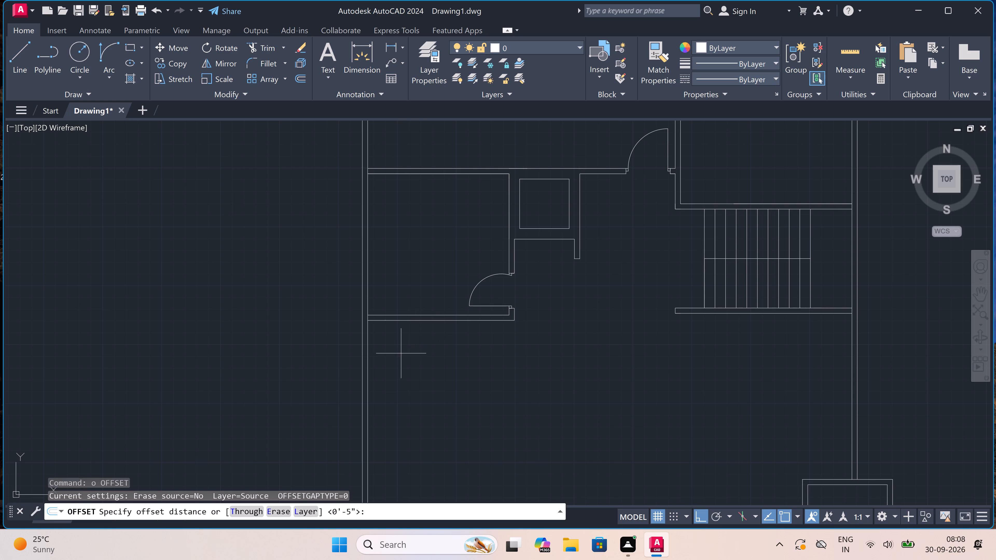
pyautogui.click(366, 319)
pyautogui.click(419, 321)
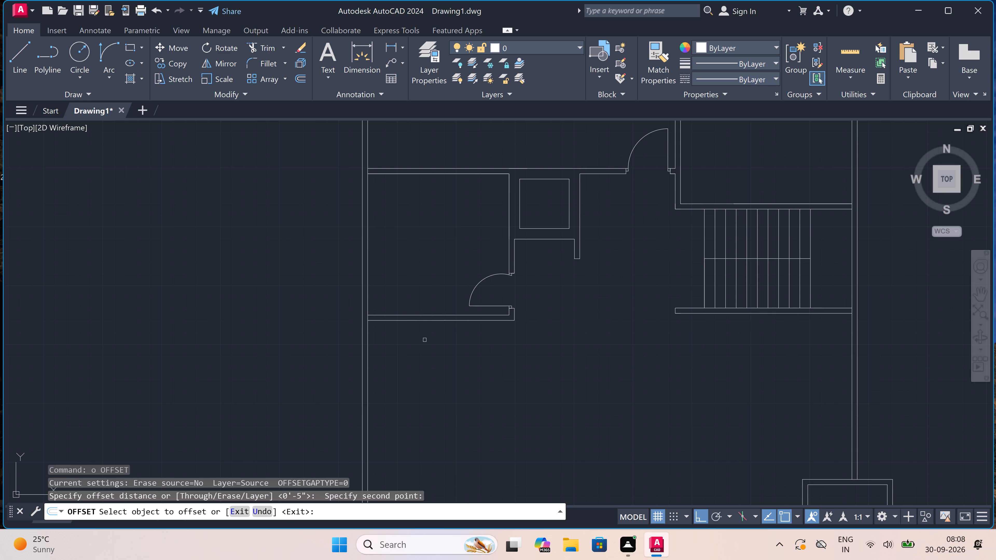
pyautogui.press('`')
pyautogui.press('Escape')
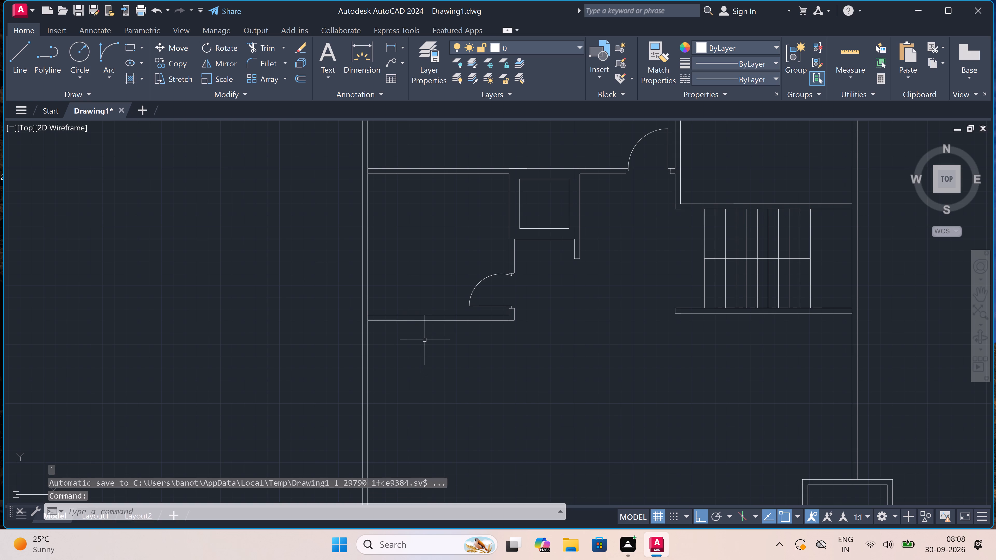
# Offset the lower line of the room's bottom wall 8' downward.
pyautogui.press('space')
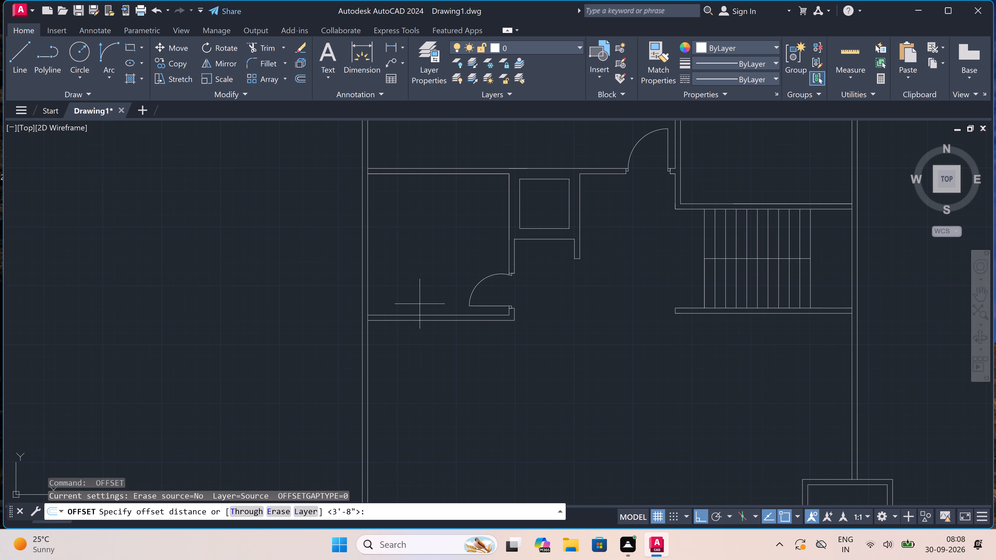
pyautogui.click(414, 323)
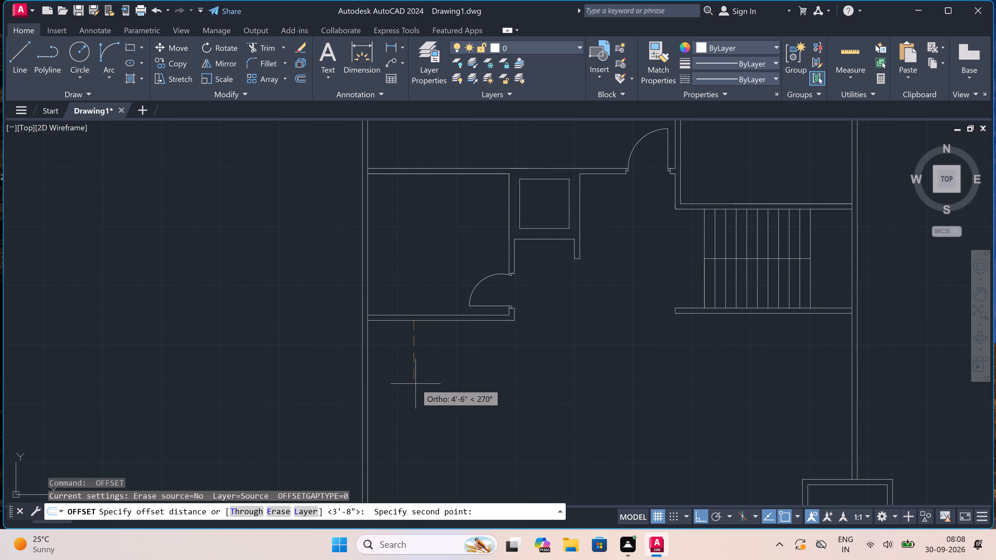
pyautogui.write("8'")
pyautogui.press('space')
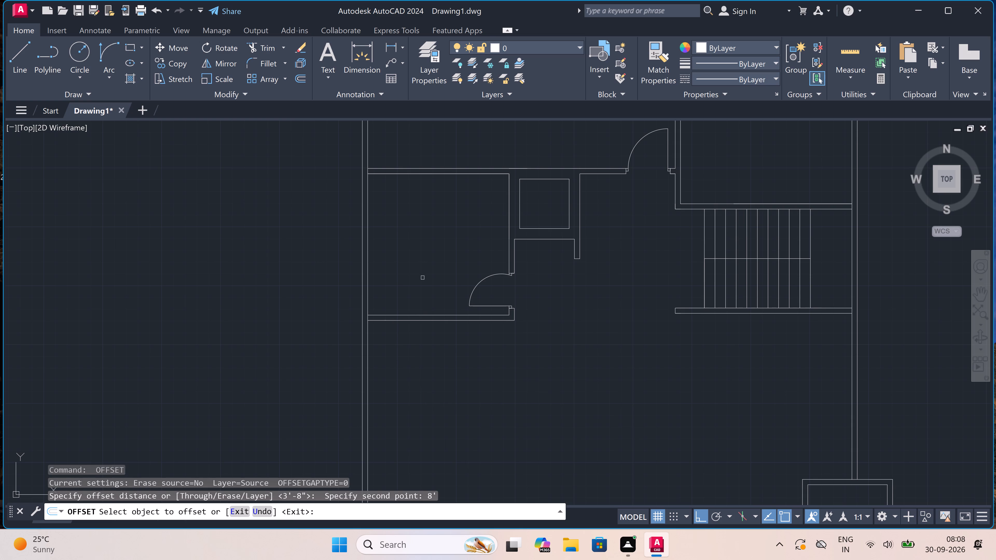
pyautogui.click(425, 318)
pyautogui.click(428, 376)
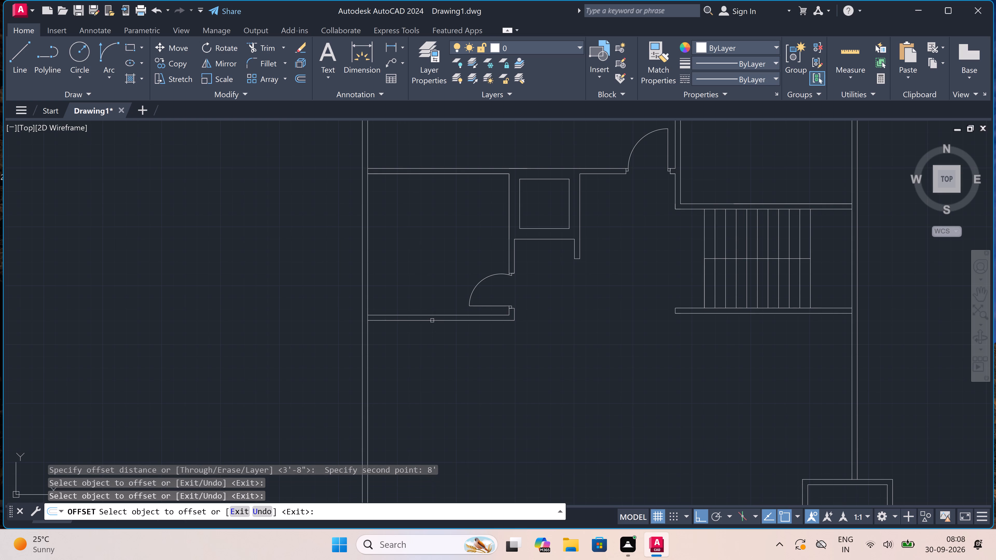
pyautogui.moveTo(432, 320); pyautogui.dragTo(432, 323)
pyautogui.click(424, 363)
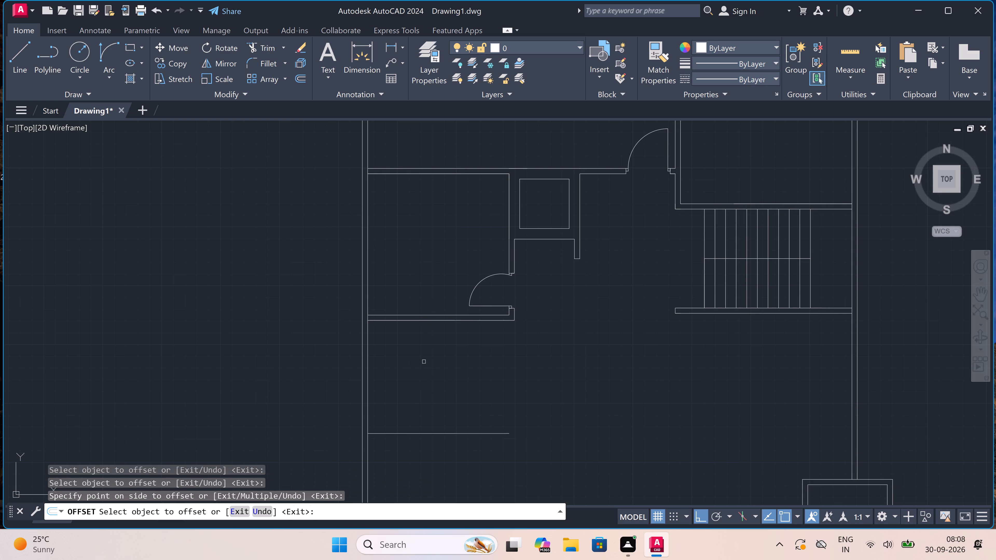
pyautogui.press('Escape')
# Offset the new horizontal line 4.5" downward to give the second room's lower wall its thickness.
pyautogui.press('space')
pyautogui.scroll(-2, 424, 361)
pyautogui.scroll(2, 424, 397)
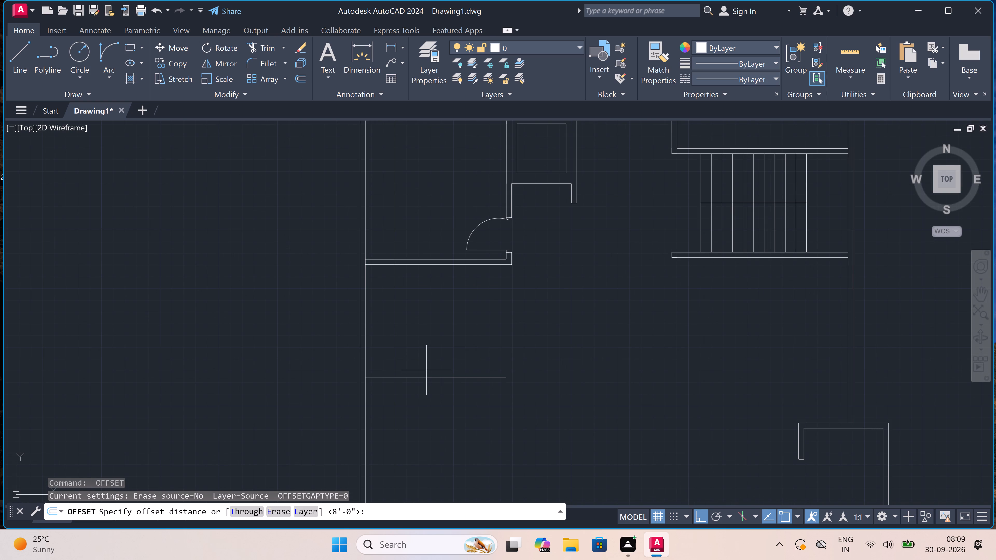
pyautogui.click(424, 378)
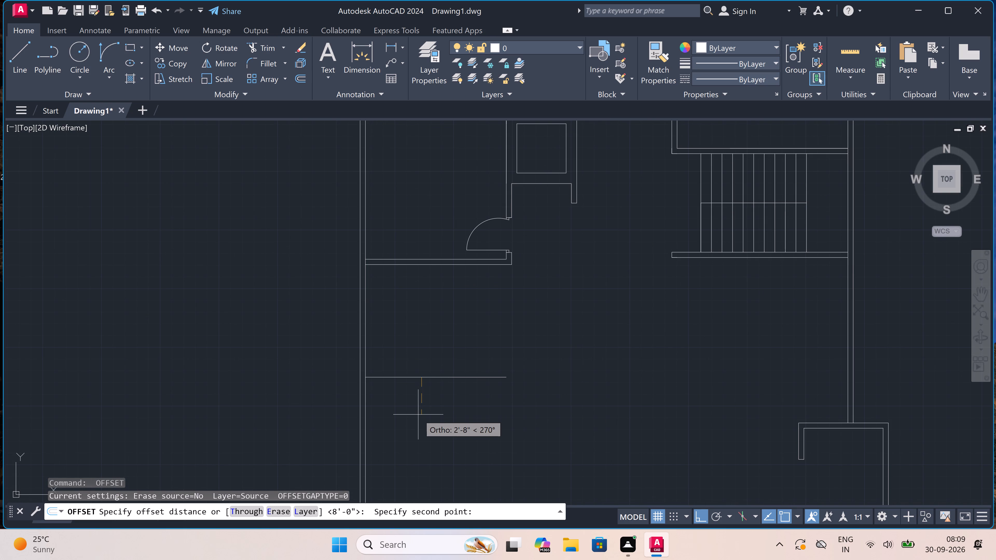
pyautogui.write('4.5')
pyautogui.write('"')
pyautogui.press('space')
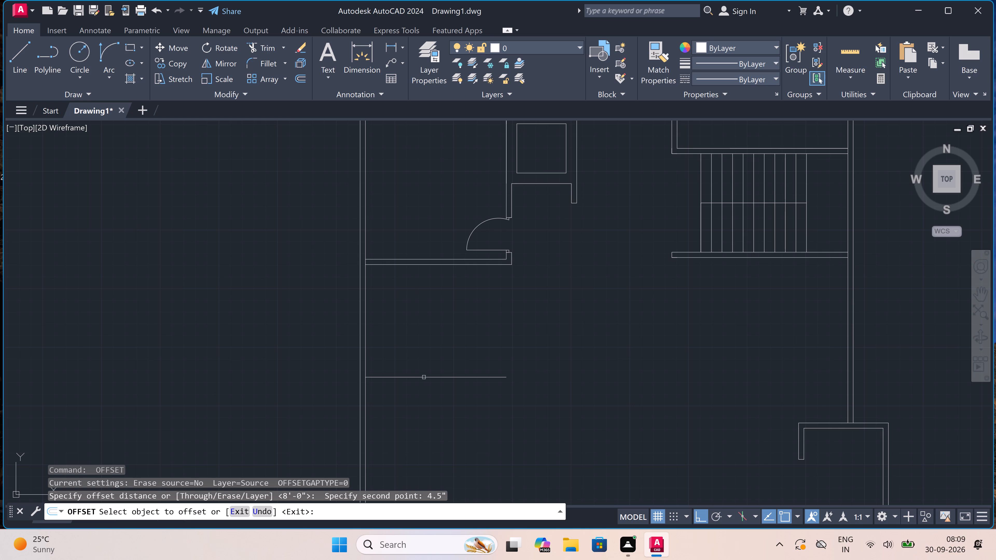
pyautogui.moveTo(424, 377); pyautogui.dragTo(424, 380)
pyautogui.click(420, 392)
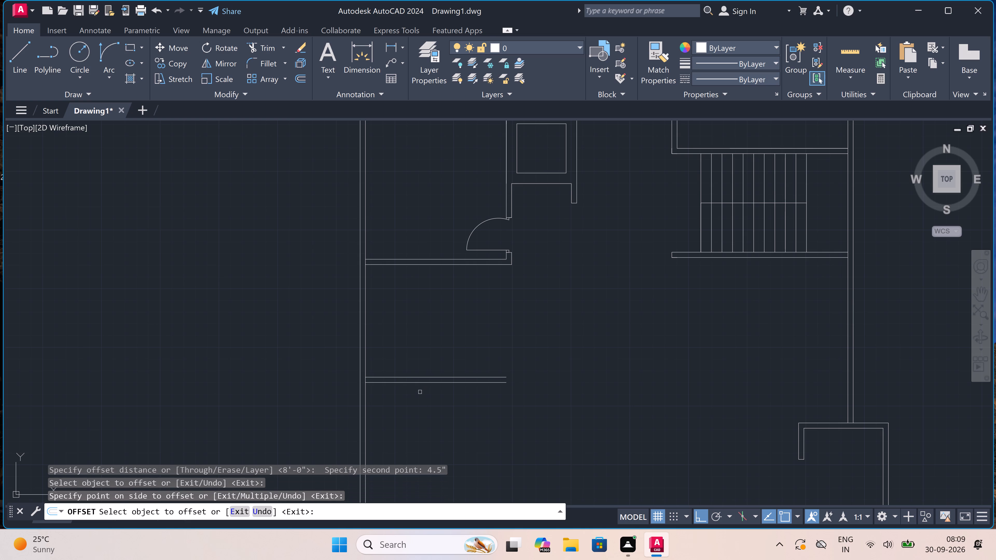
pyautogui.press('Escape')
# Draw a line 5' along the lower wall's upper line from the left outer wall, continuing straight up through the upper wall.
pyautogui.write('l')
pyautogui.press('space')
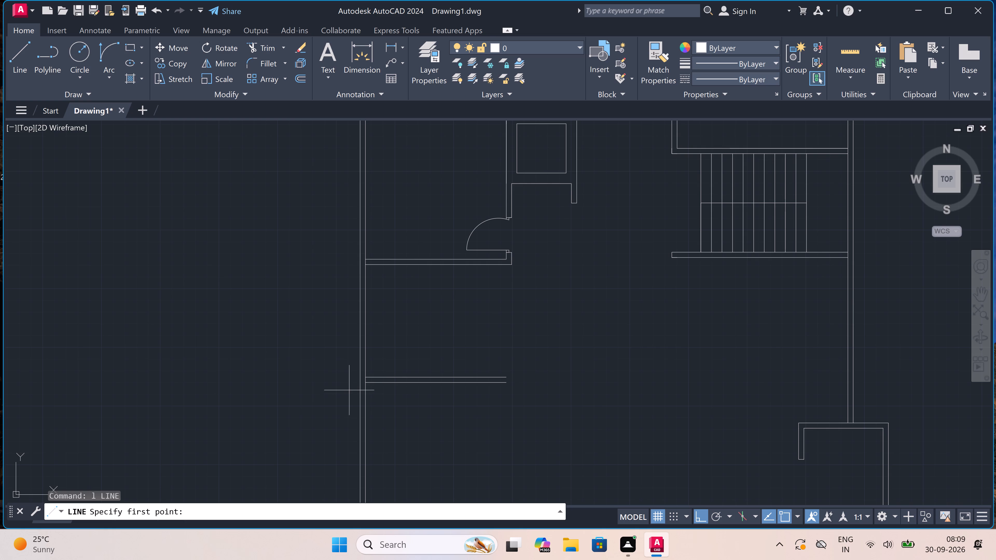
pyautogui.click(363, 375)
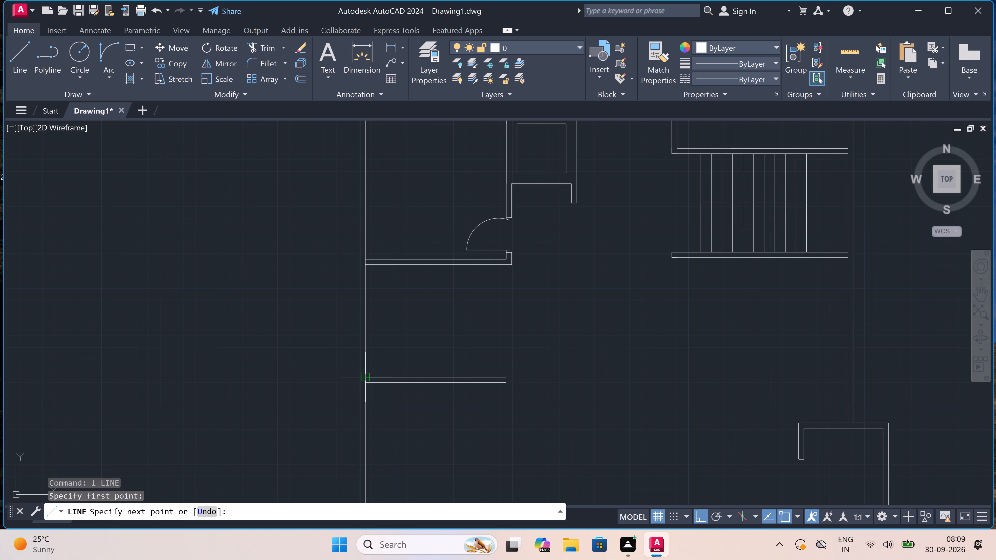
pyautogui.scroll(2, 363, 375)
pyautogui.write("5'")
pyautogui.press('space')
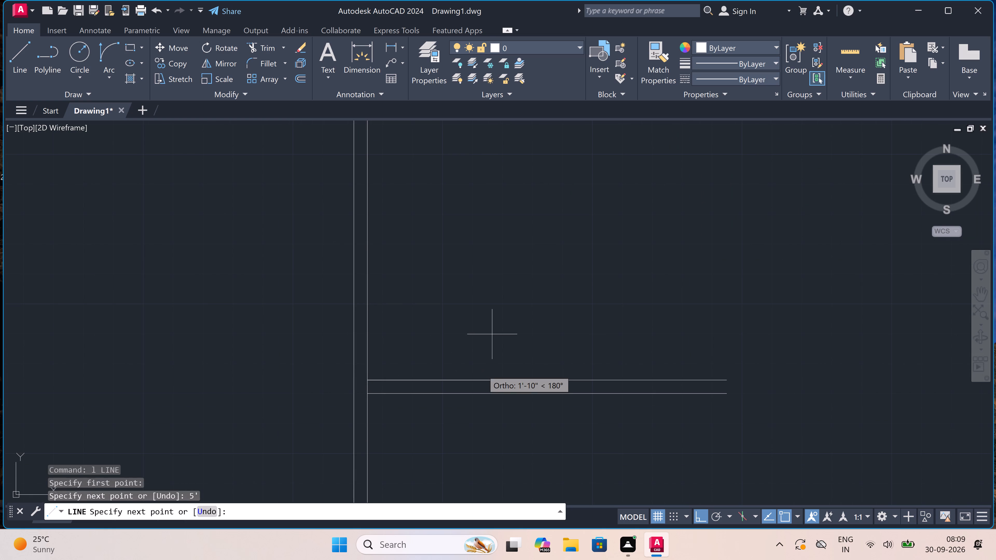
pyautogui.scroll(-4, 516, 289)
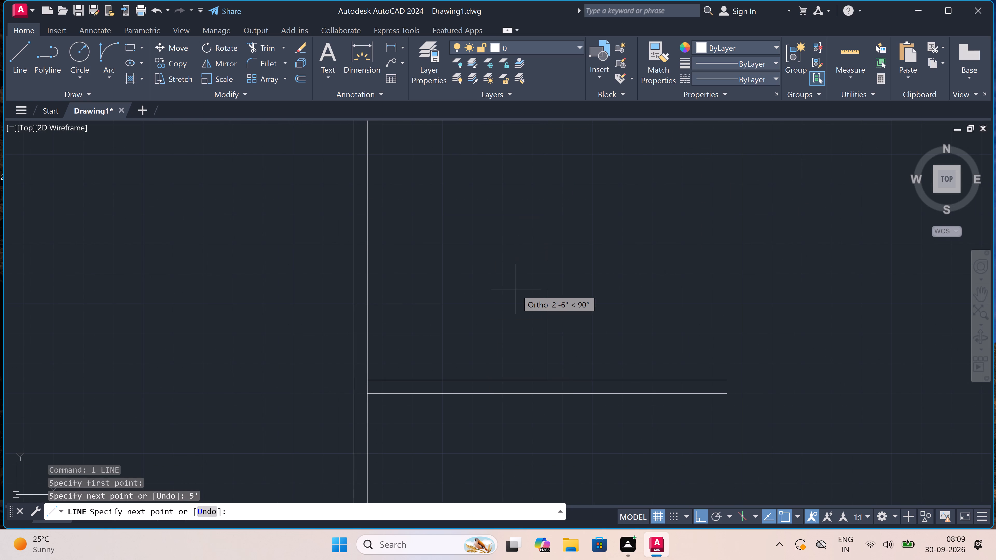
pyautogui.scroll(3, 523, 261)
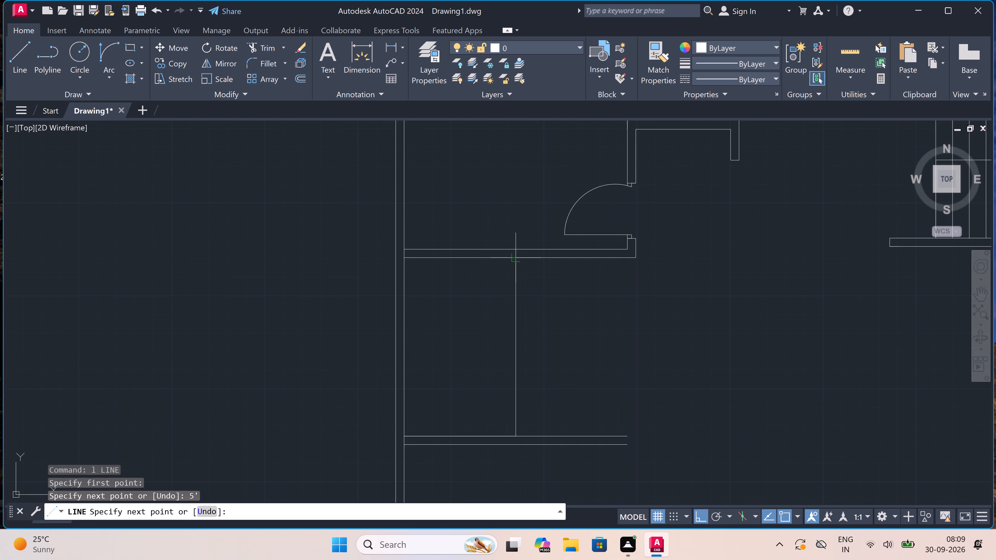
pyautogui.click(520, 257)
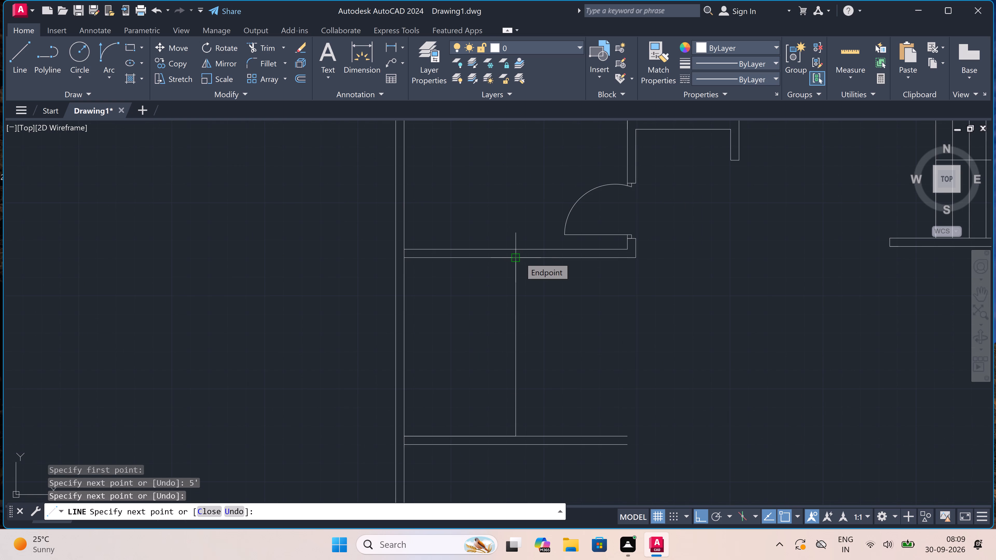
pyautogui.click(520, 251)
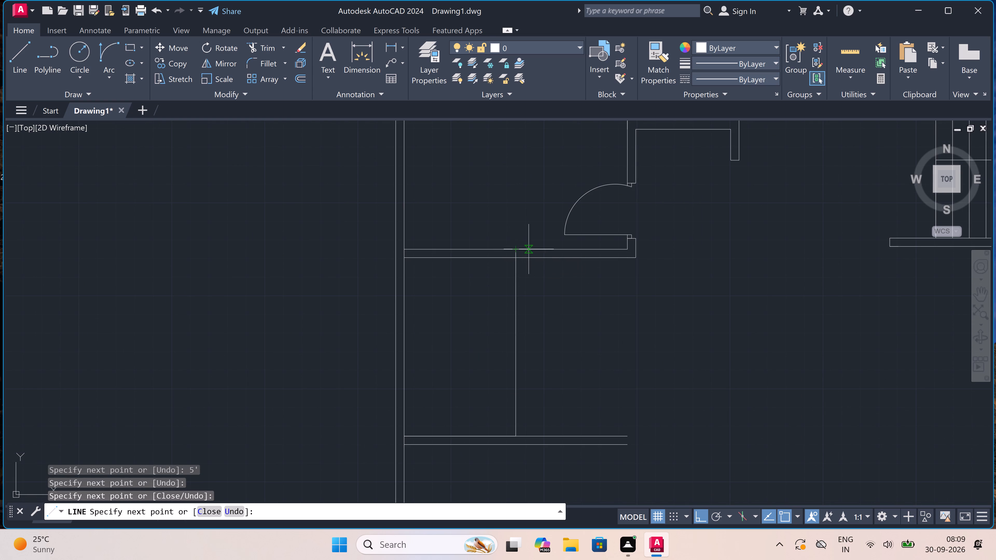
# Continue the line 4.5" to the right and down to the lower wall's bottom line, forming the partition's second face.
pyautogui.write('4.5"')
pyautogui.press('space')
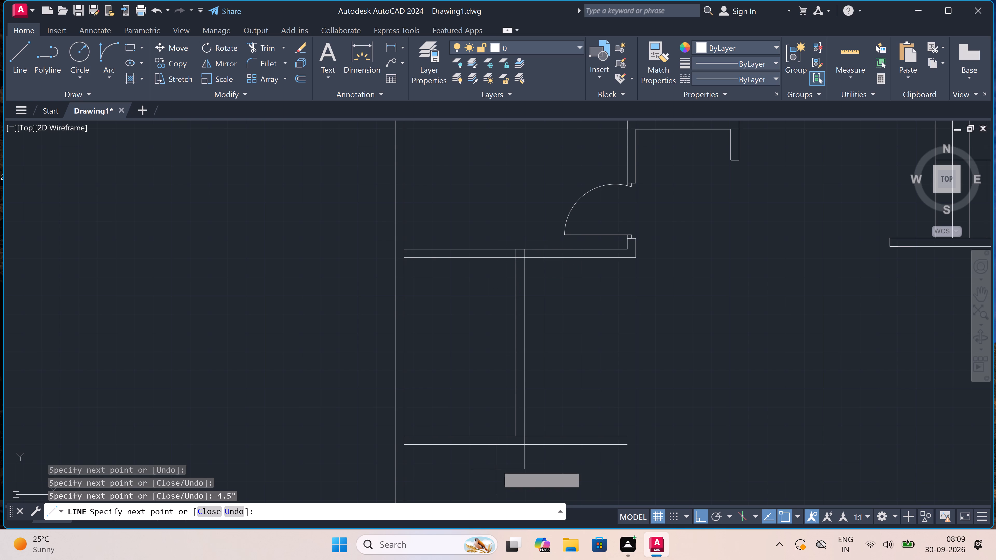
pyautogui.scroll(1, 506, 473)
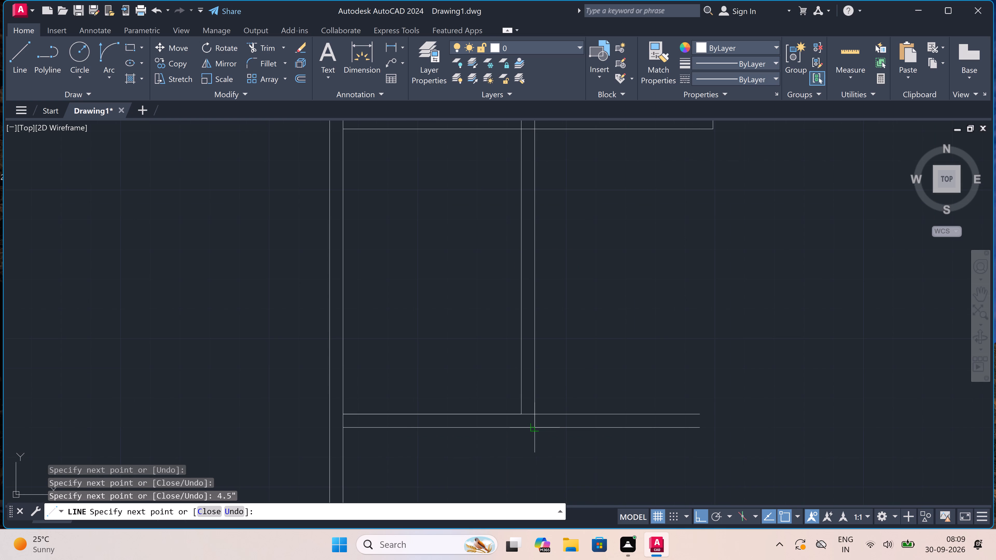
pyautogui.click(533, 427)
pyautogui.press('Escape')
# Draw a line 4'7.5" rightward from the partition's foot along the lower wall's bottom line, then straight up to the upper wall.
pyautogui.press('space')
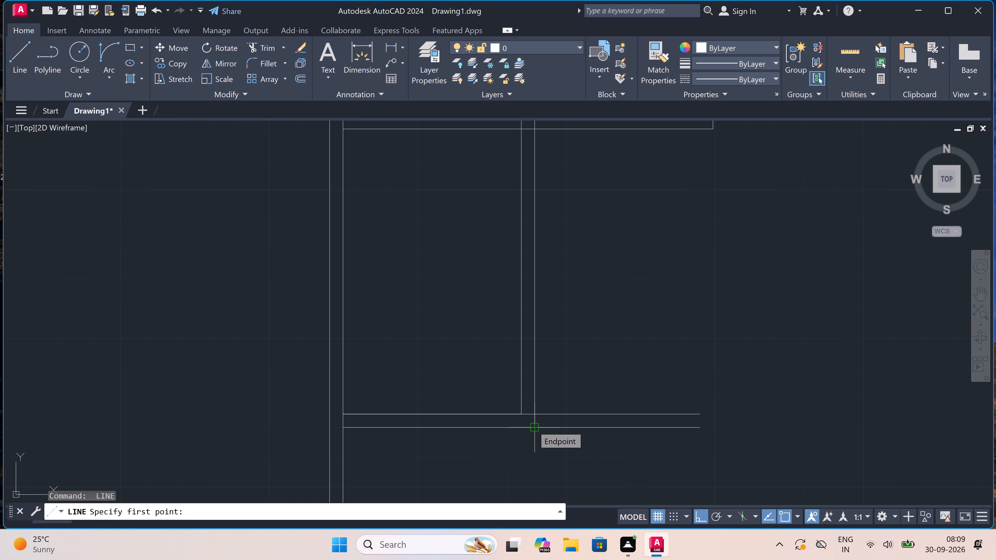
pyautogui.click(533, 425)
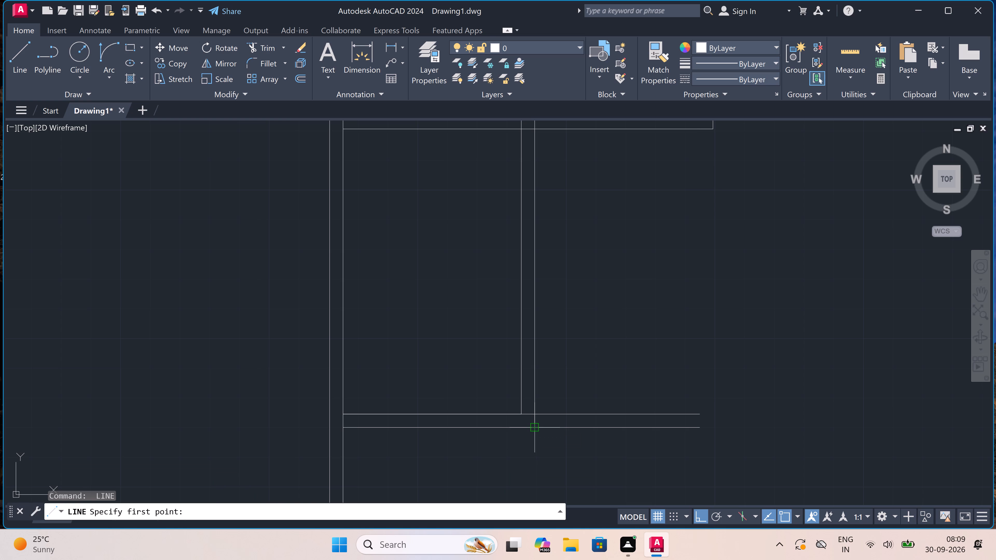
pyautogui.write("4'7.6")
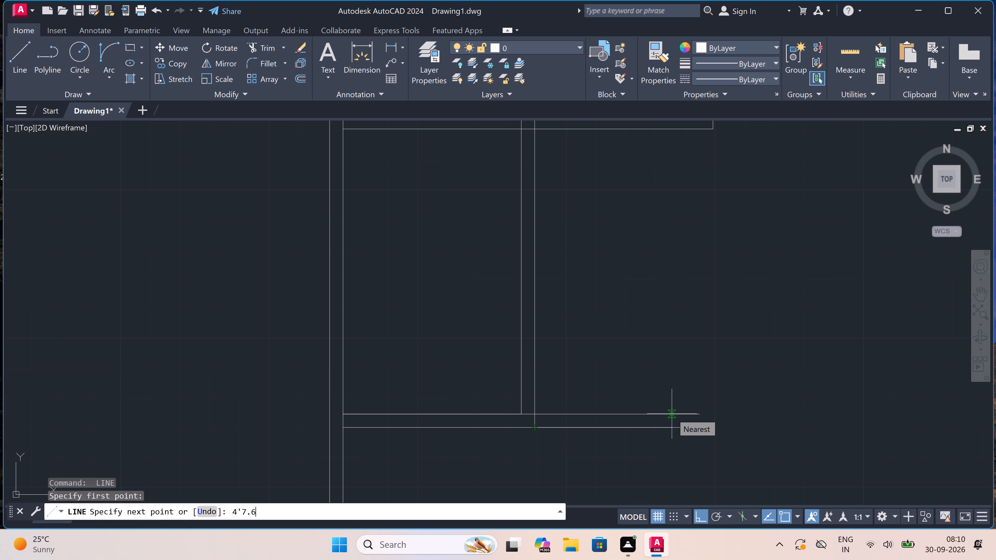
pyautogui.press('BackSpace')
pyautogui.press('5')
pyautogui.write('"')
pyautogui.press('space')
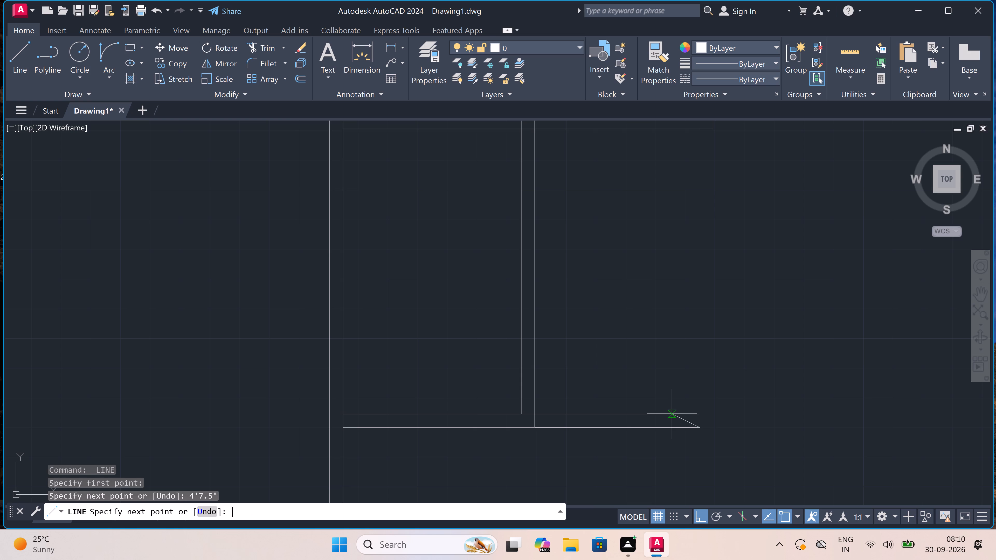
pyautogui.scroll(-3, 672, 415)
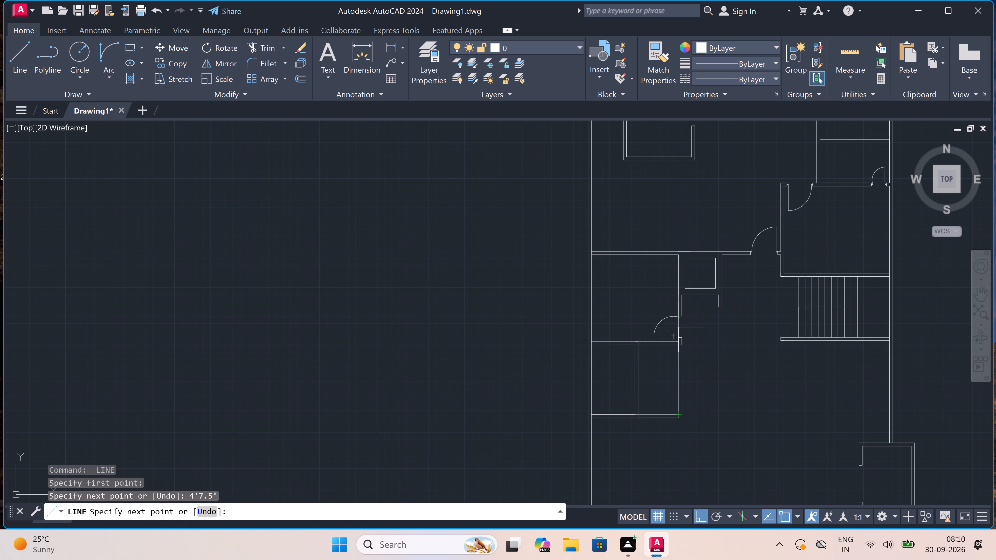
pyautogui.scroll(3, 679, 346)
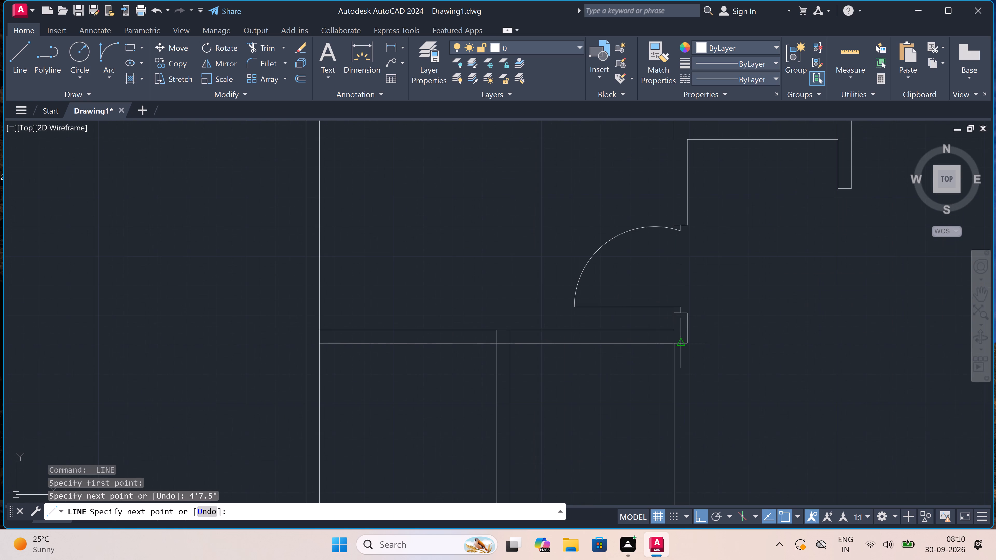
pyautogui.click(674, 348)
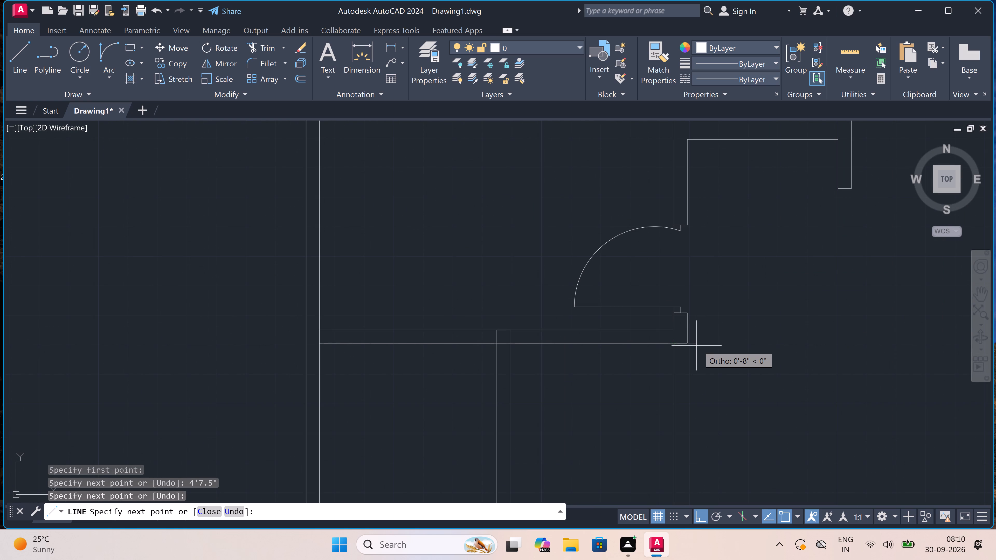
# Continue the line 4.5" right, down level with the lower wall's bottom line, and back to close the right wall's outer corner.
pyautogui.write('4.5"')
pyautogui.press('space')
pyautogui.scroll(-3, 686, 334)
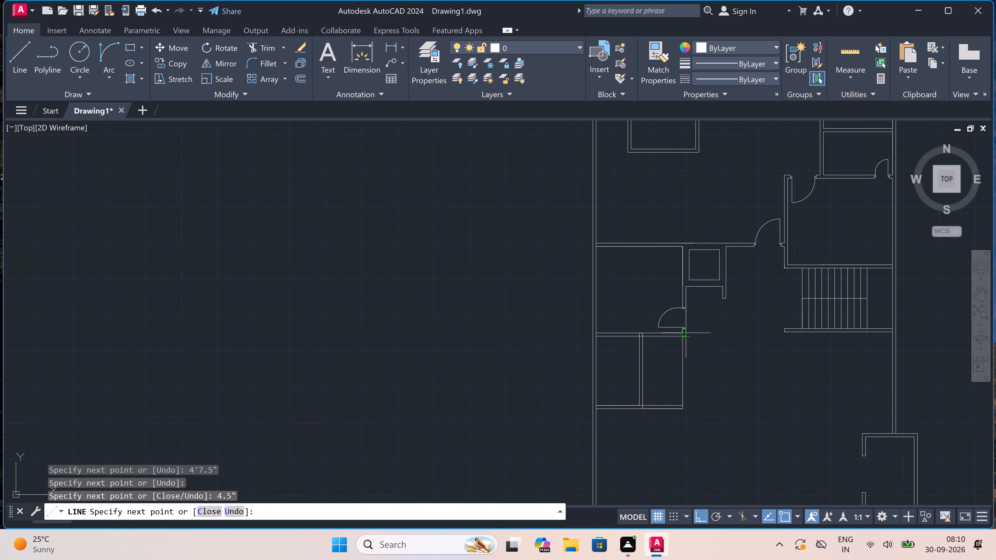
pyautogui.scroll(4, 686, 413)
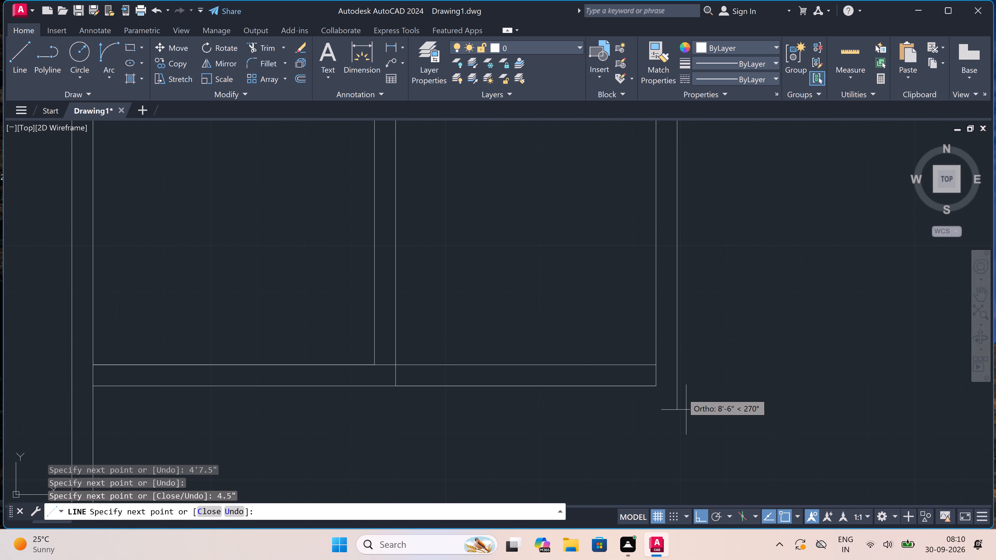
pyautogui.scroll(2, 676, 384)
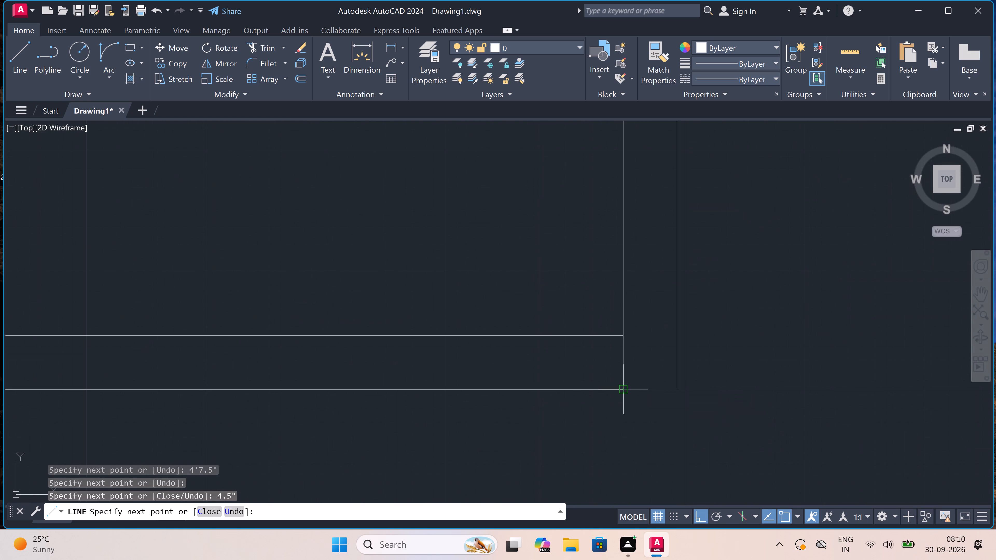
pyautogui.click(676, 390)
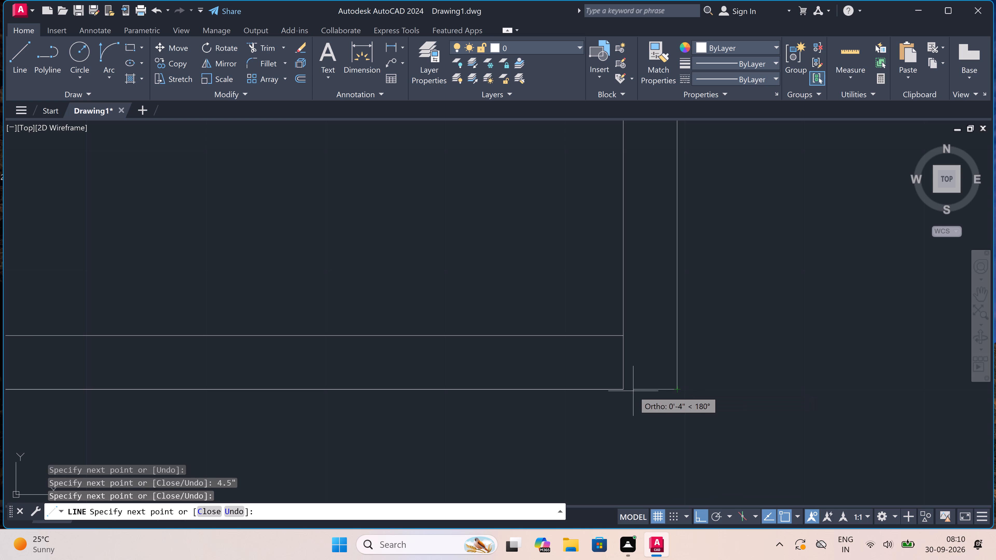
pyautogui.click(627, 389)
pyautogui.press('Escape')
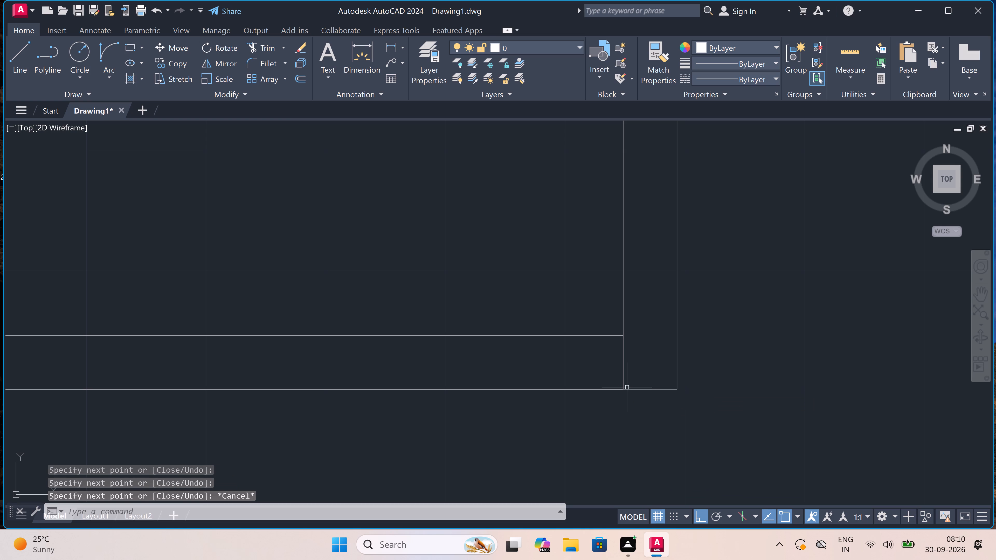
# Trim the left outer wall's inner line where the upper and lower walls of the new rooms join it.
pyautogui.scroll(-4, 584, 380)
pyautogui.scroll(-2, 532, 377)
pyautogui.scroll(3, 536, 375)
pyautogui.scroll(-2, 536, 375)
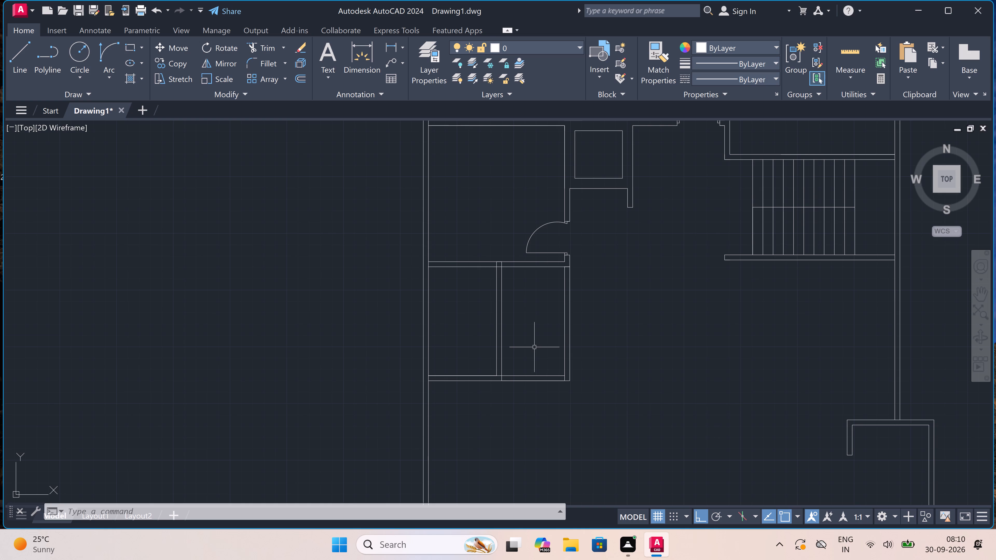
pyautogui.write('tr')
pyautogui.press('space')
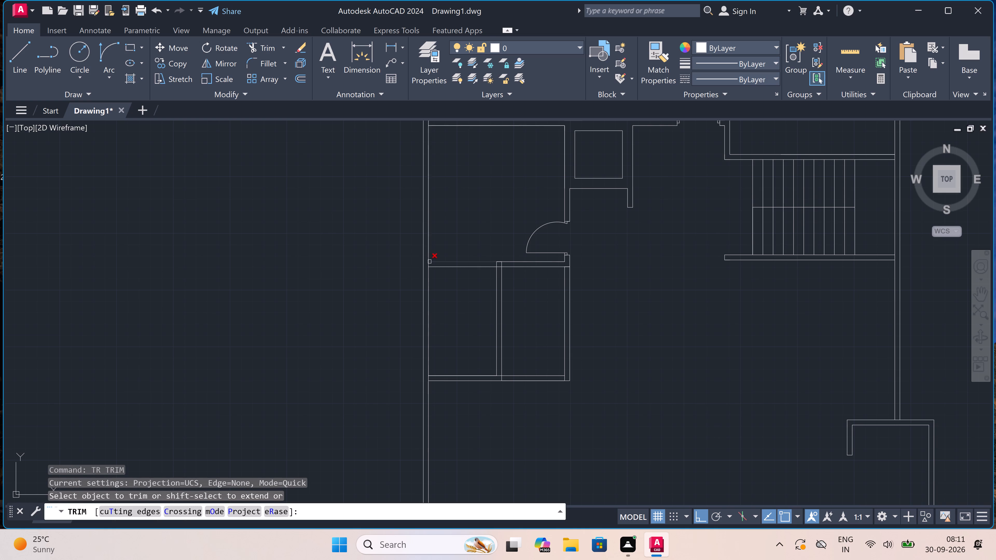
pyautogui.scroll(3, 430, 262)
pyautogui.click(418, 270)
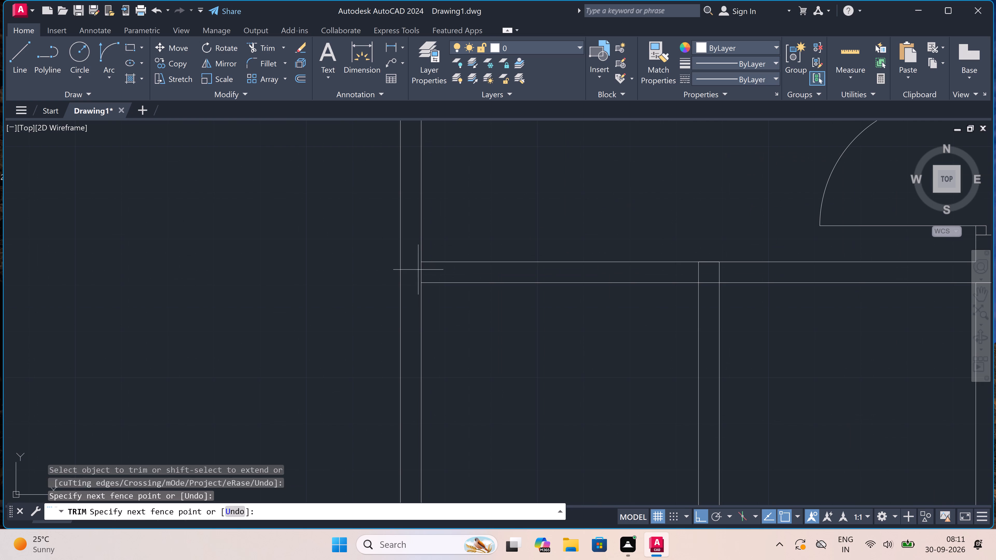
pyautogui.click(431, 268)
pyautogui.scroll(-4, 432, 268)
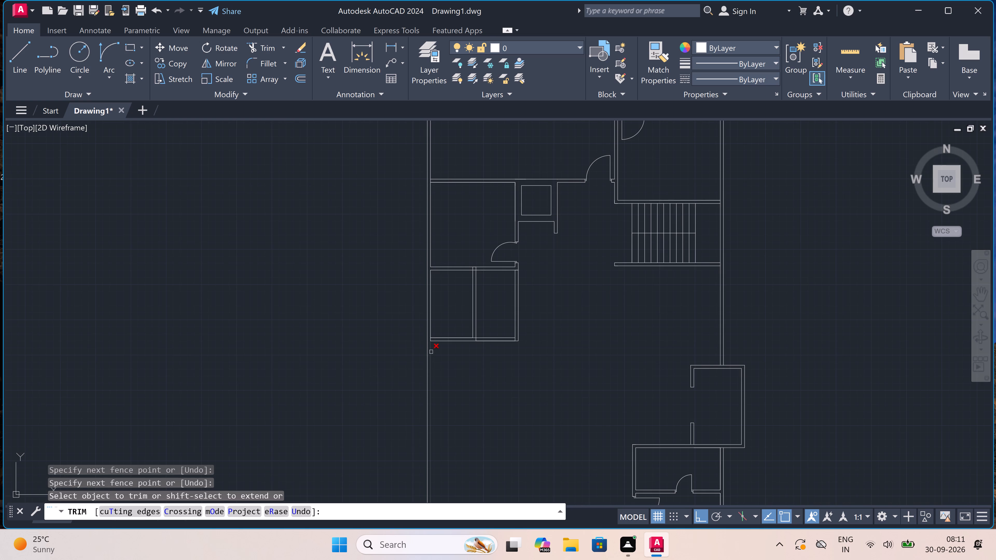
pyautogui.scroll(4, 427, 338)
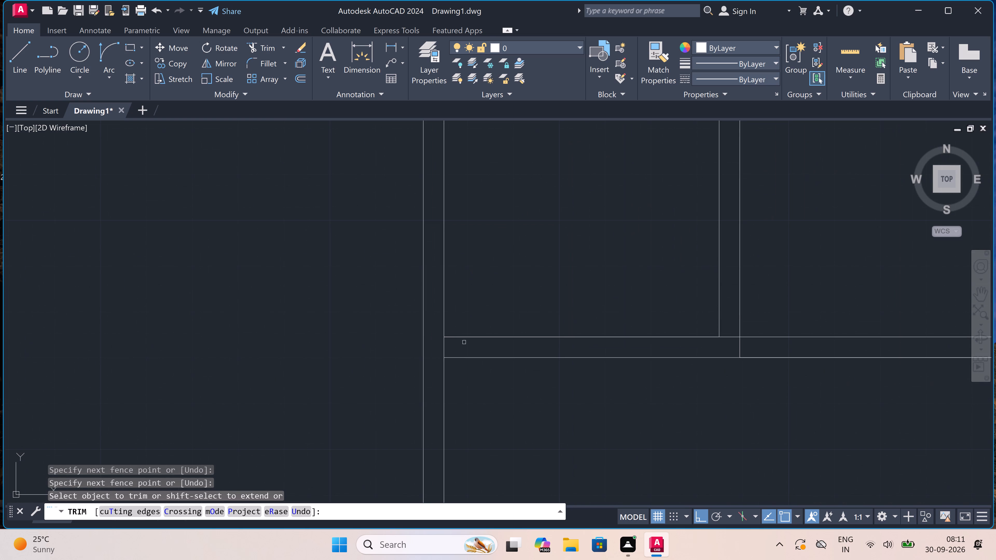
pyautogui.click(445, 345)
pyautogui.scroll(-2, 445, 346)
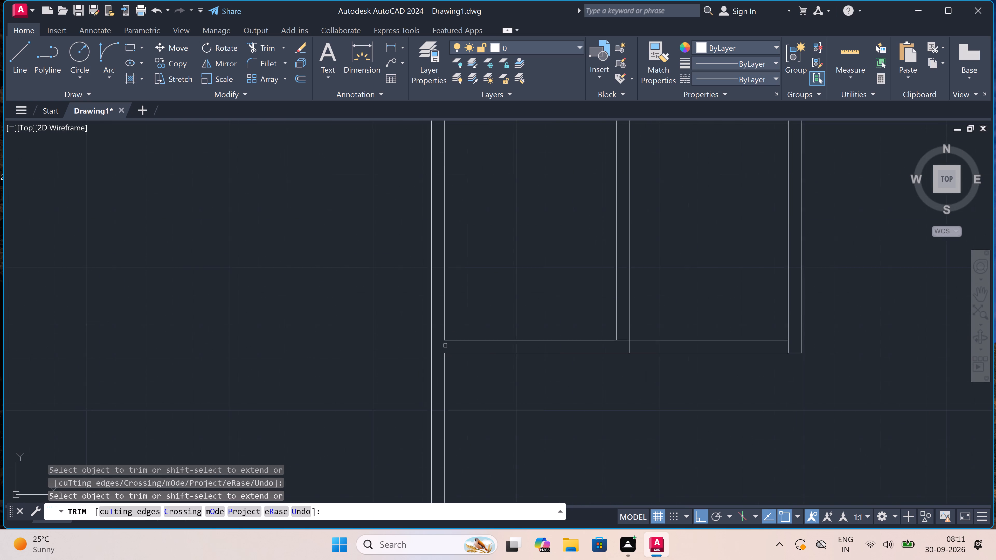
# Trim the overlapping line segments where the partition between the two new rooms meets the lower and upper walls.
pyautogui.scroll(2, 562, 342)
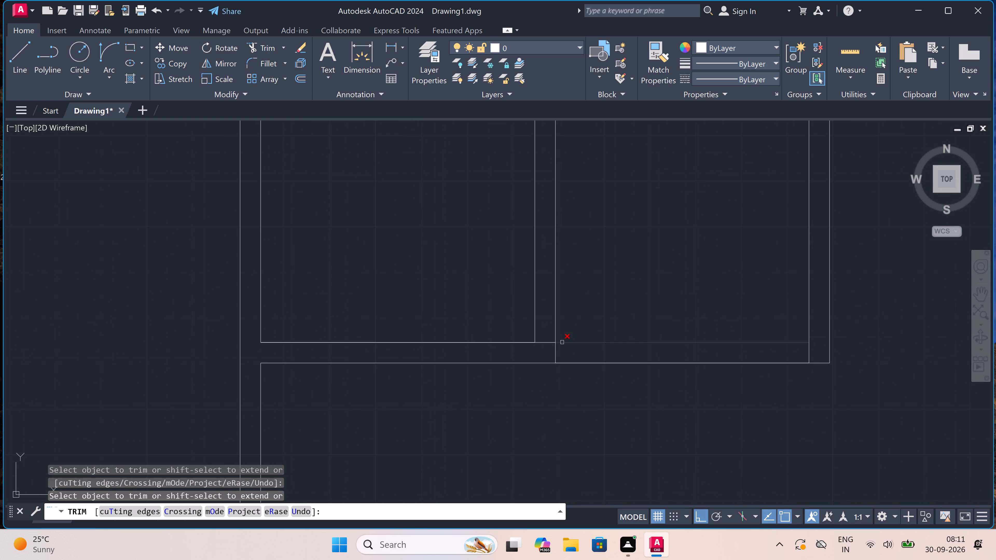
pyautogui.click(556, 354)
pyautogui.click(547, 341)
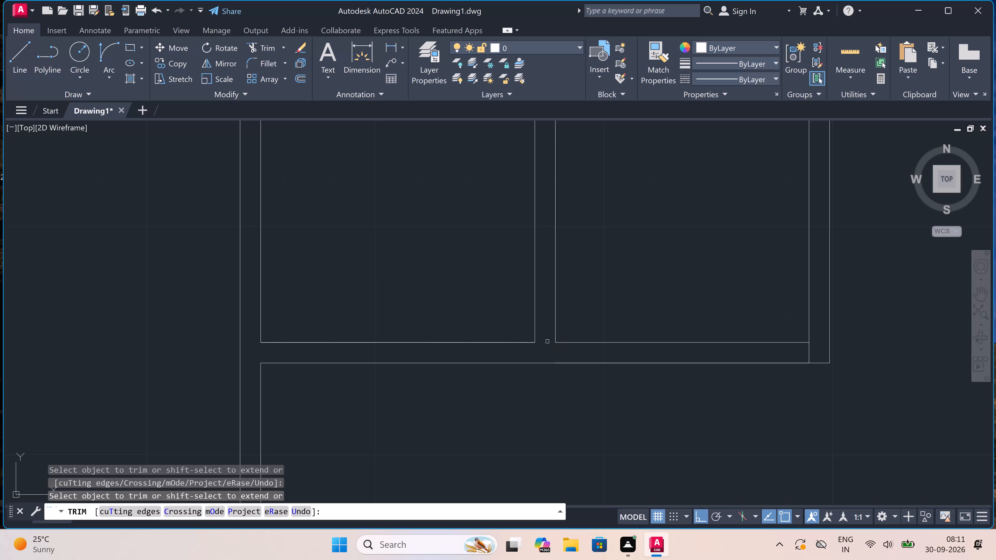
pyautogui.scroll(-3, 485, 362)
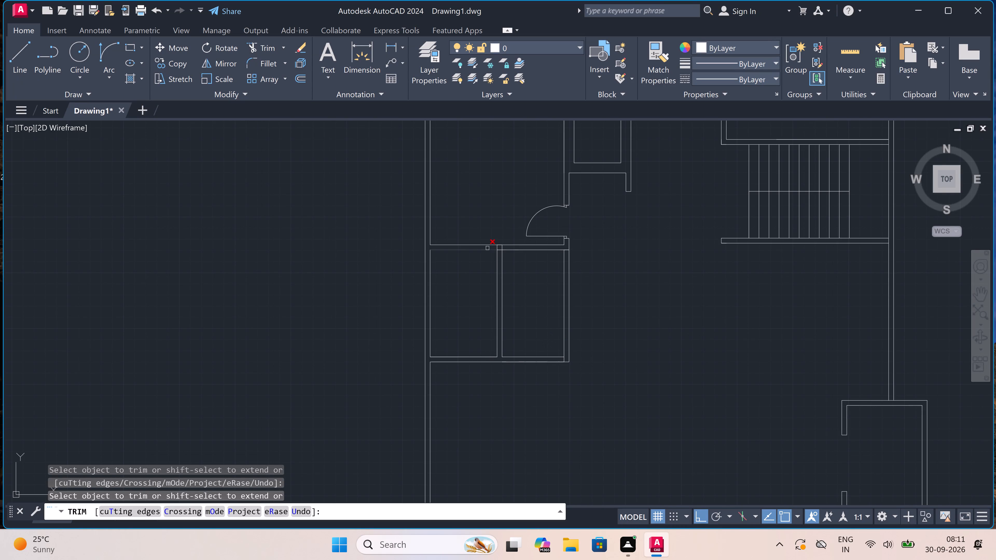
pyautogui.scroll(5, 500, 245)
pyautogui.click(521, 261)
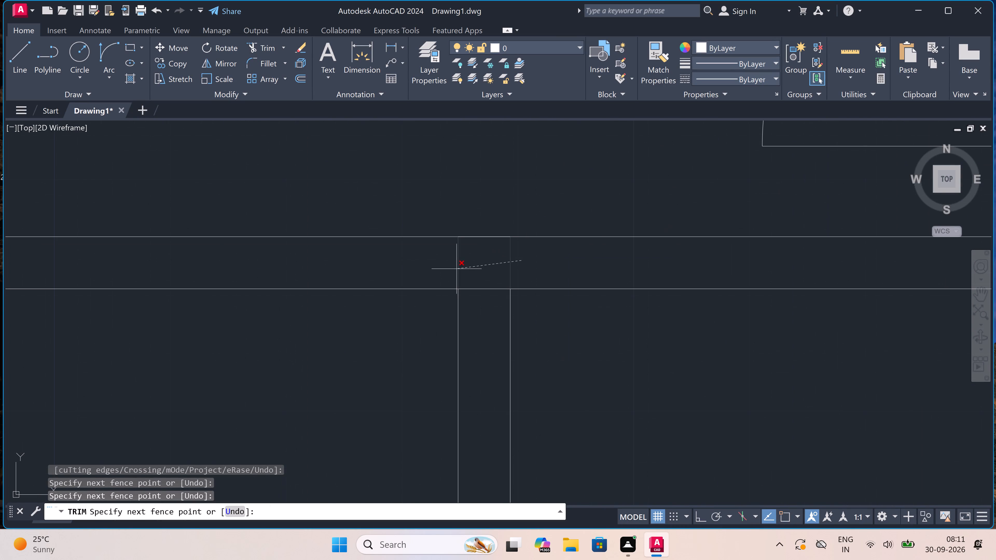
pyautogui.click(453, 267)
pyautogui.click(477, 267)
pyautogui.click(481, 322)
pyautogui.scroll(-2, 460, 286)
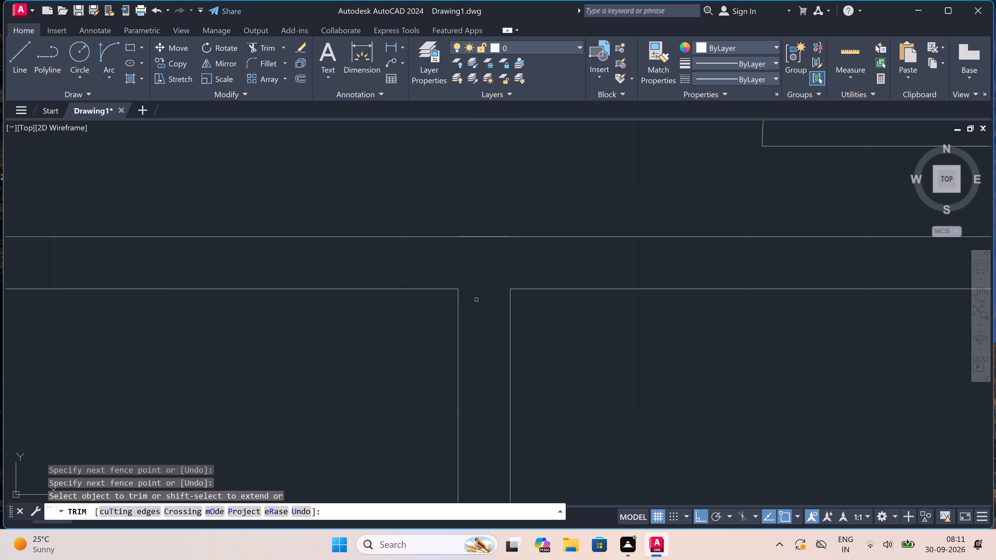
pyautogui.scroll(-5, 460, 286)
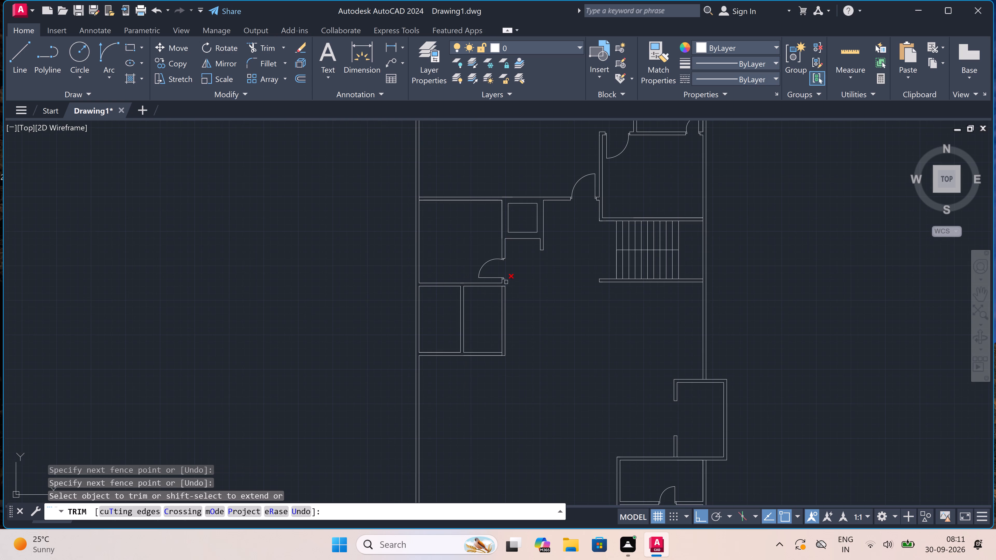
# Trim the overlapping line segments where the right wall of the new rooms meets the upper and lower walls.
pyautogui.scroll(4, 506, 282)
pyautogui.click(484, 306)
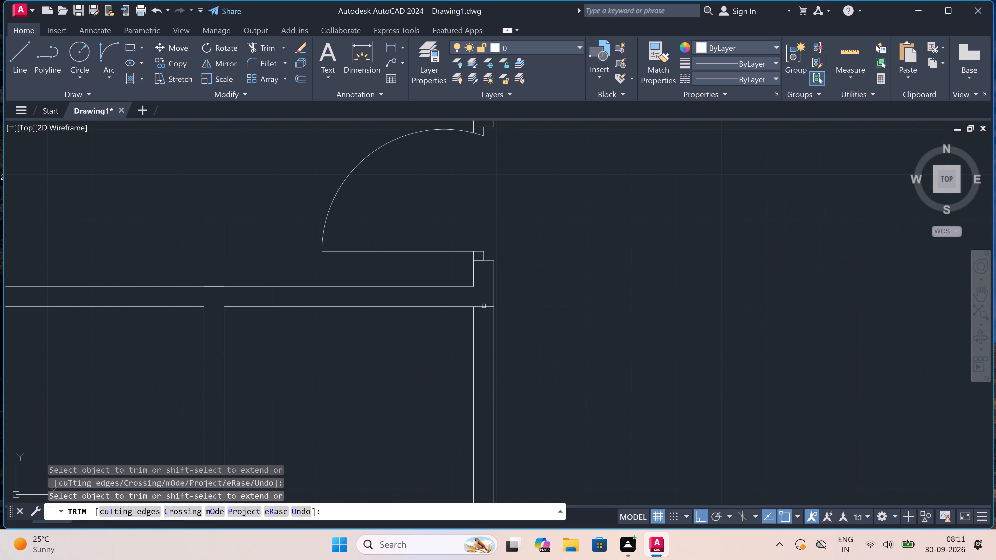
pyautogui.doubleClick(484, 306)
pyautogui.scroll(-5, 473, 297)
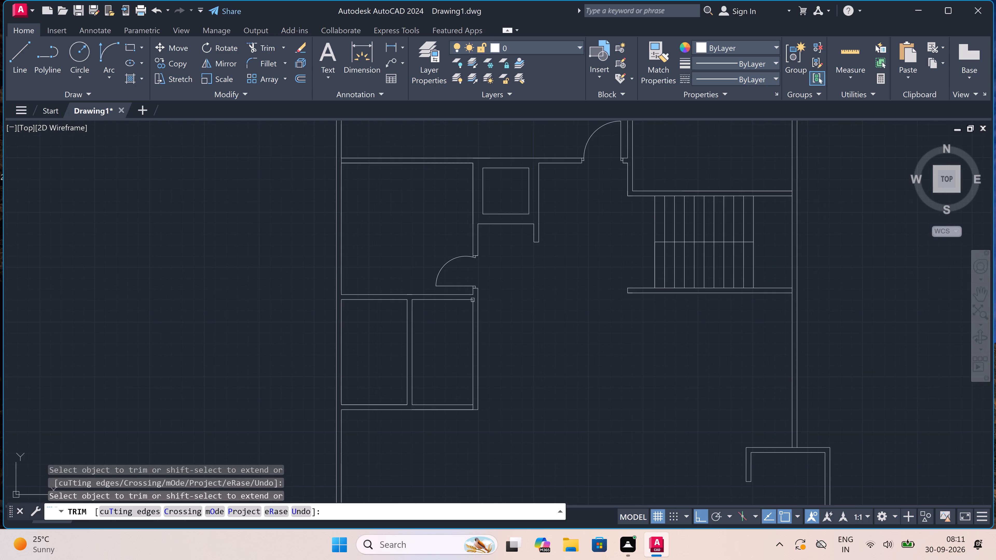
pyautogui.scroll(4, 472, 405)
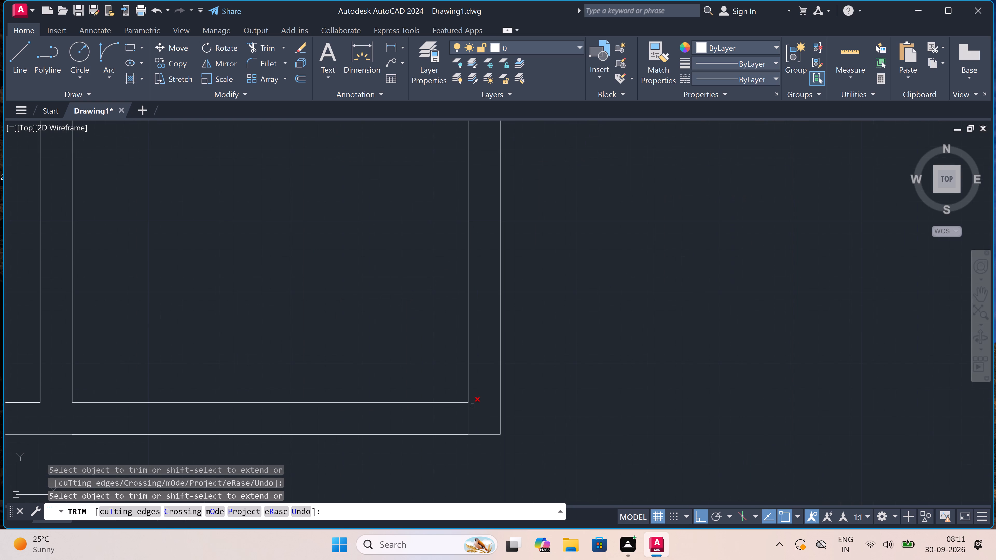
pyautogui.click(471, 410)
pyautogui.click(455, 422)
pyautogui.scroll(-5, 433, 405)
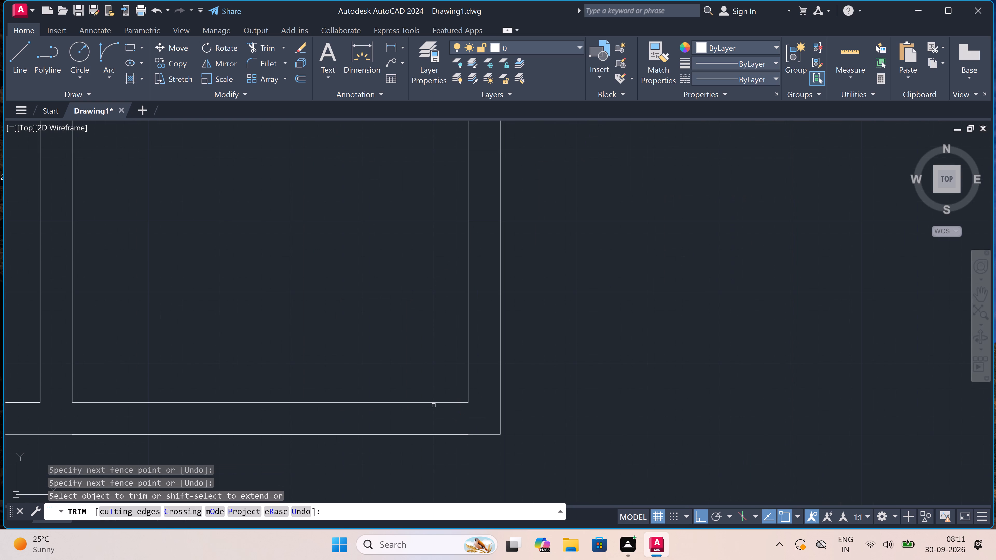
pyautogui.scroll(-3, 397, 375)
pyautogui.scroll(2, 387, 367)
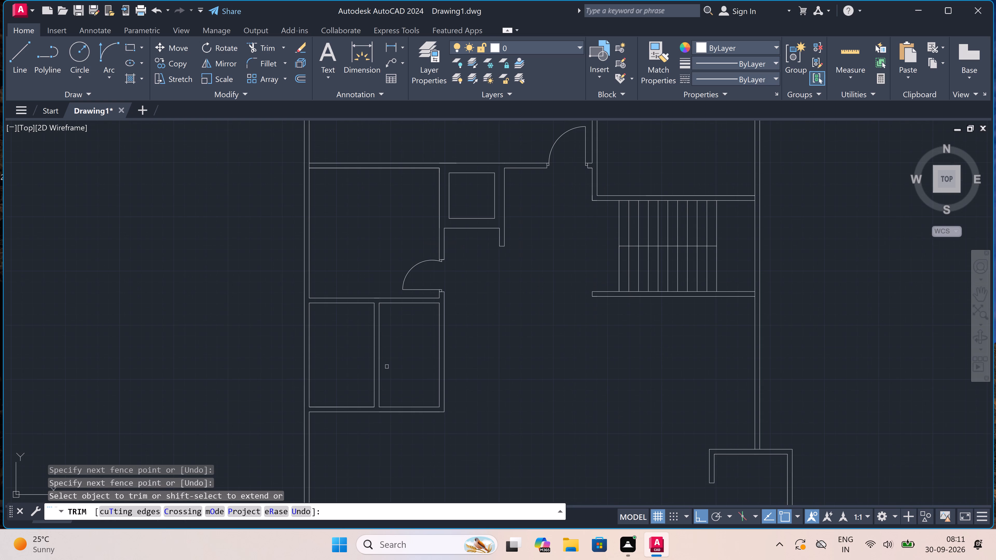
pyautogui.press('Escape')
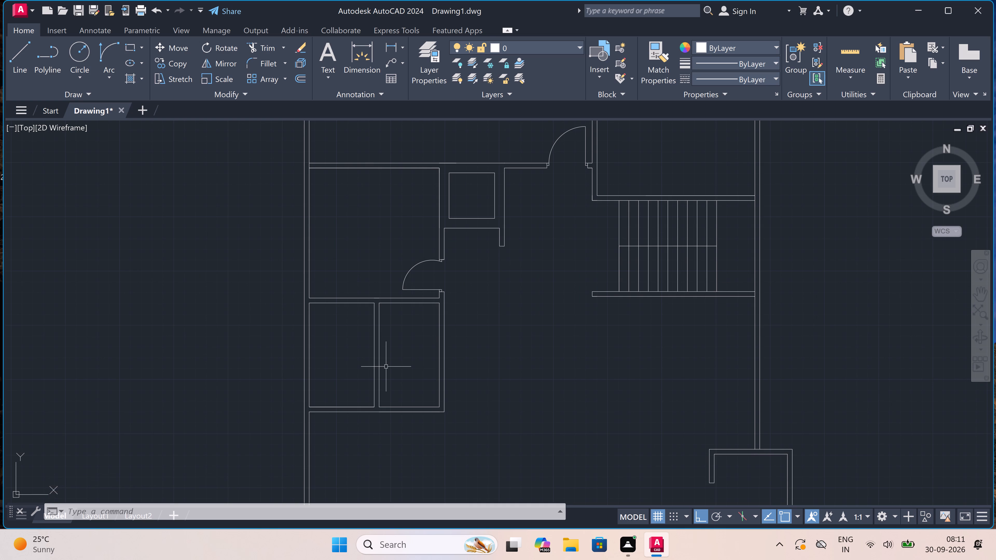
# Draw a door jamb across the left room's upper wall near the partition, with a 2" step left from its midpoint and a 2' leaf downward.
pyautogui.write('l')
pyautogui.press('space')
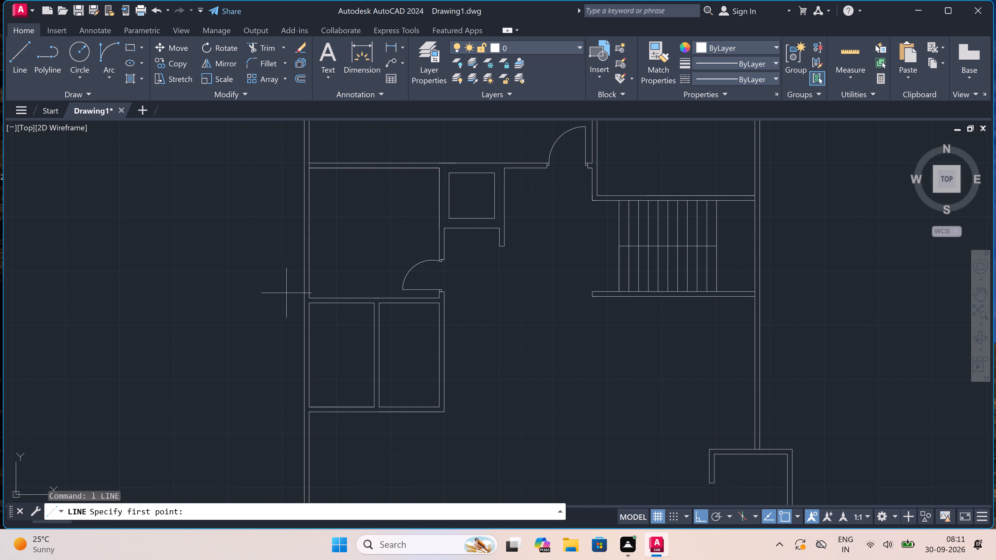
pyautogui.scroll(2, 341, 298)
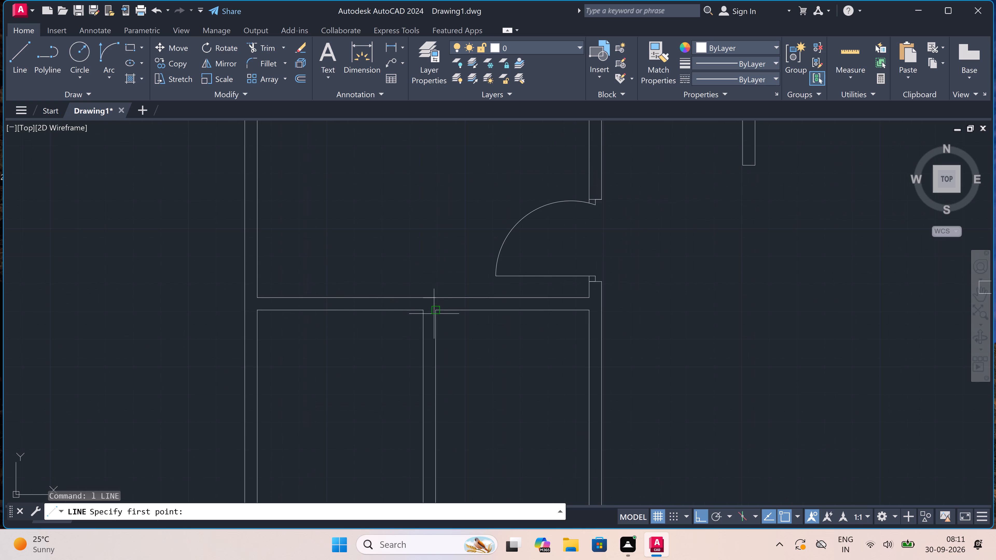
pyautogui.click(411, 309)
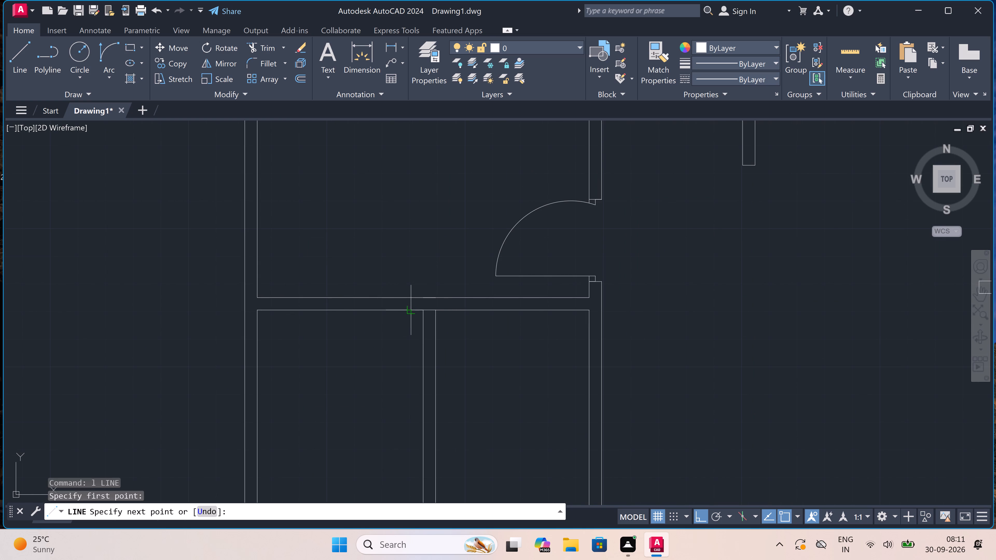
pyautogui.click(409, 297)
pyautogui.scroll(2, 409, 297)
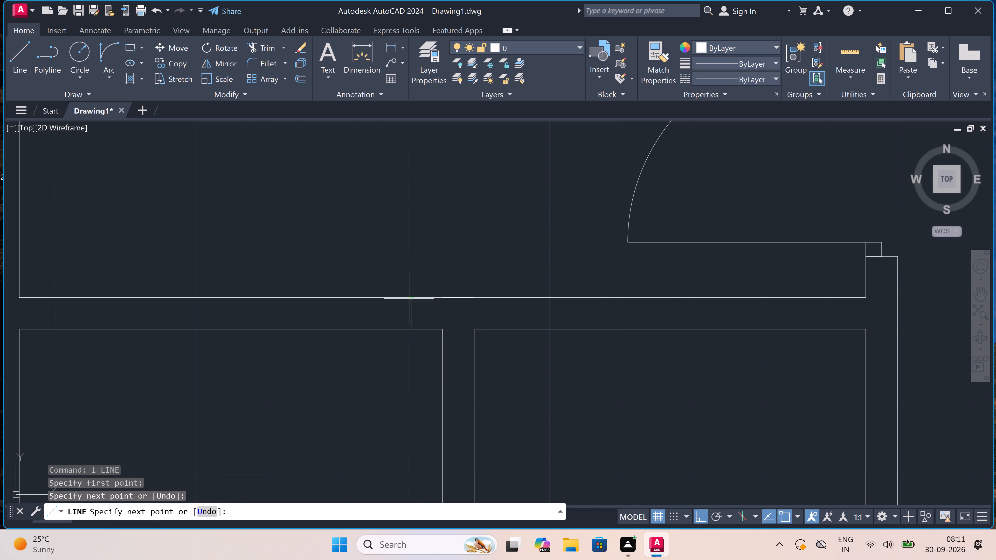
pyautogui.click(411, 319)
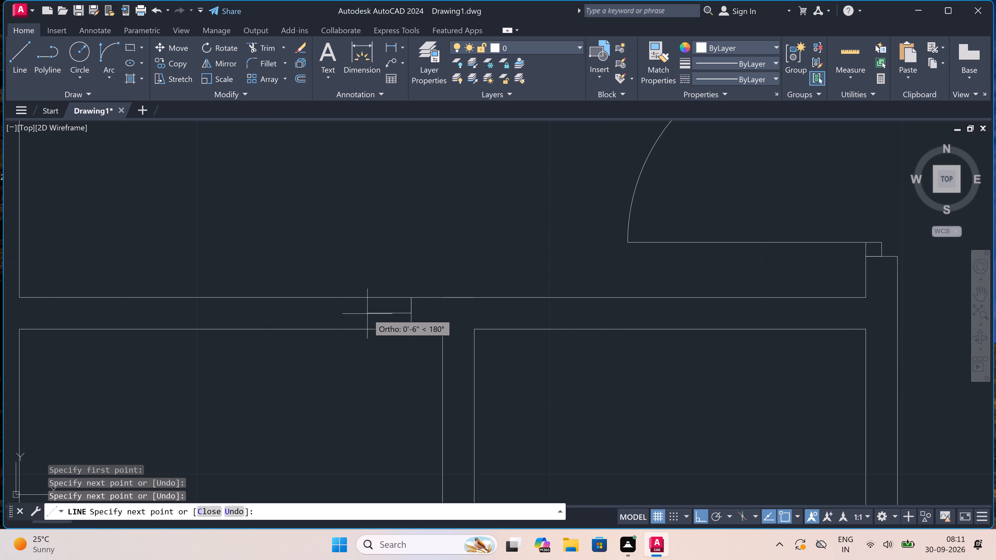
pyautogui.press('2')
pyautogui.write('"')
pyautogui.press('space')
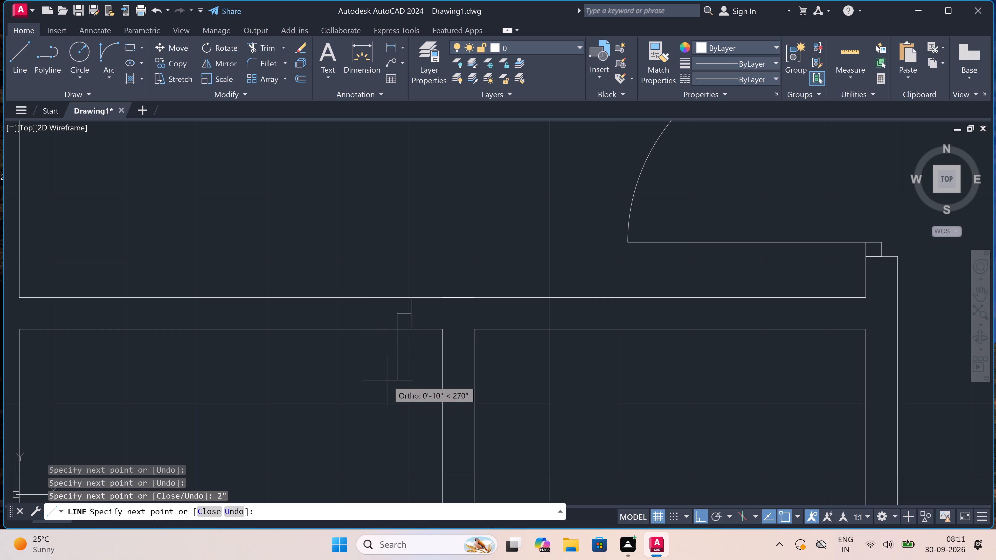
pyautogui.write("2'")
pyautogui.press('space')
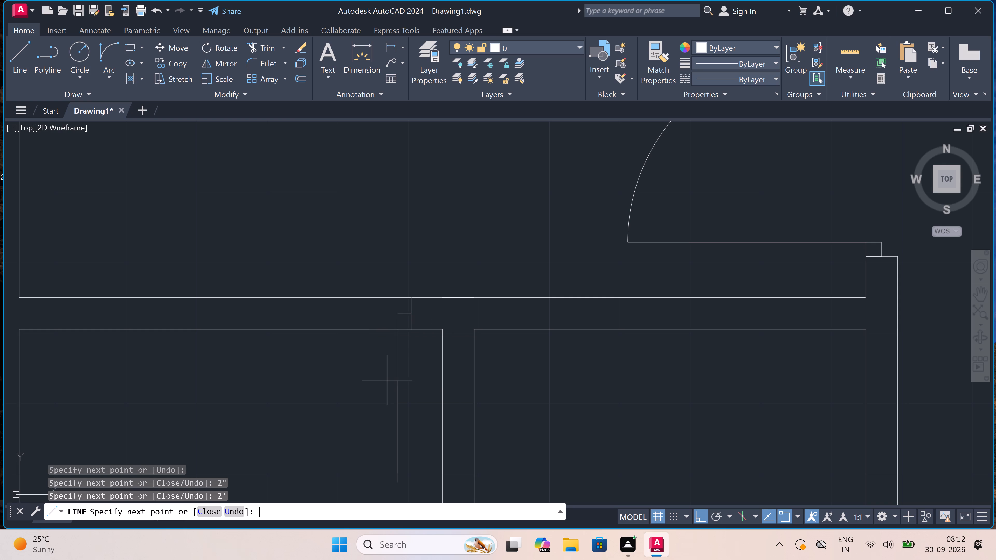
pyautogui.press('Escape')
# Draw the opposite jamb line across the left room's upper wall, with a 2" stub from its midpoint toward the door leaf.
pyautogui.press('space')
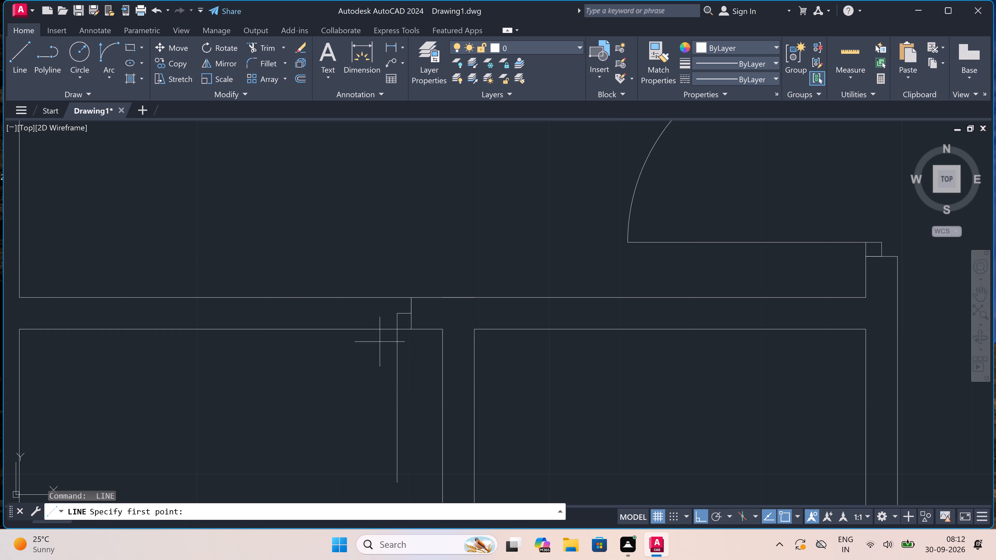
pyautogui.click(241, 297)
pyautogui.click(240, 333)
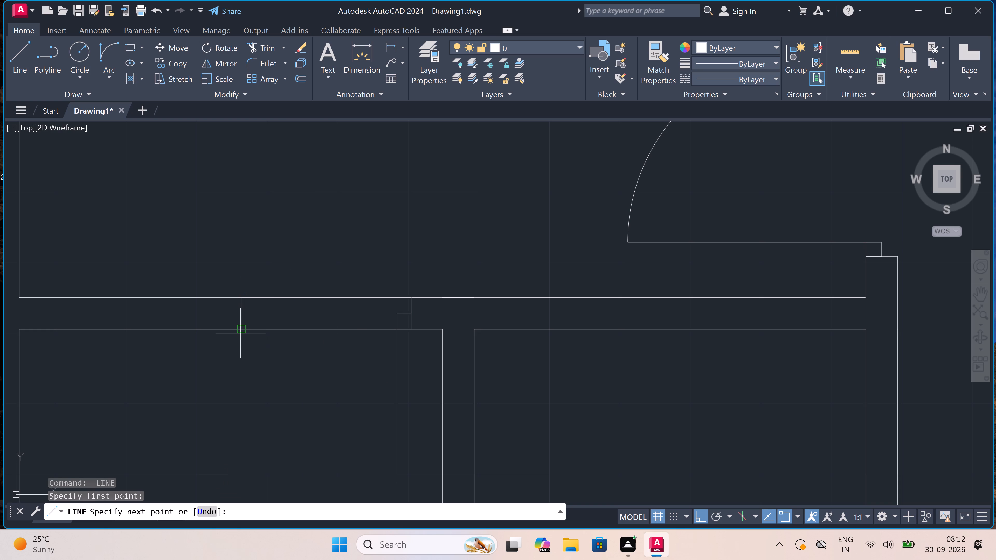
pyautogui.click(238, 310)
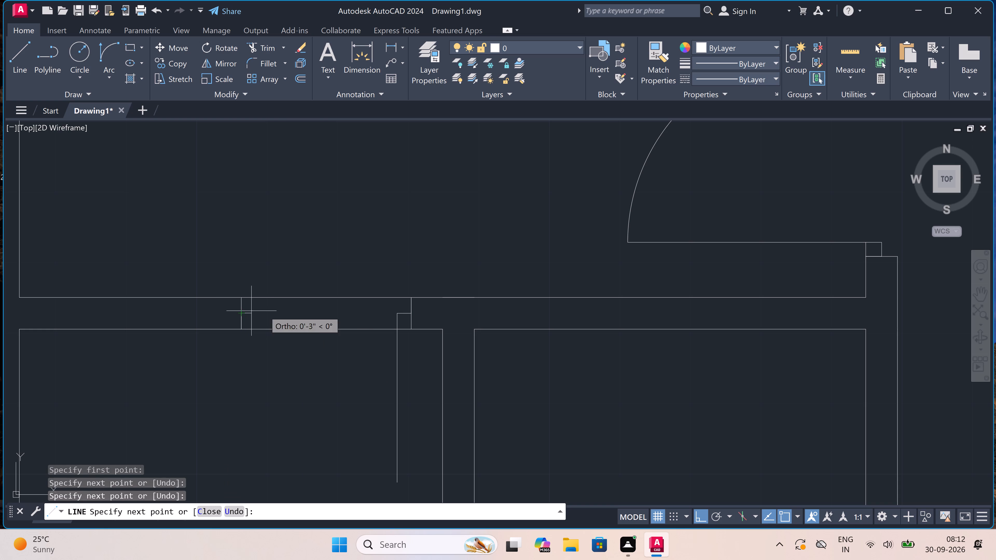
pyautogui.press('2')
pyautogui.hotkey('shift', '"')
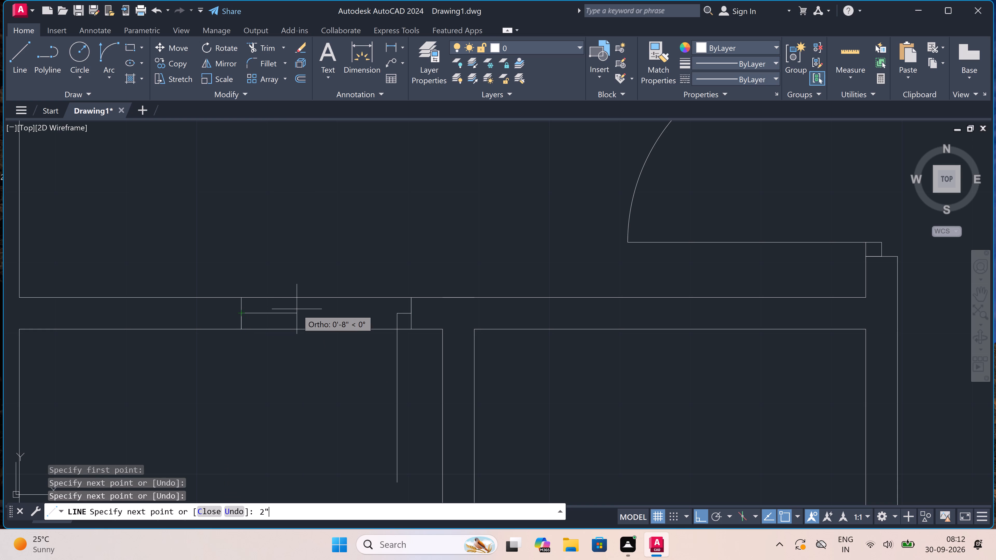
pyautogui.press('space')
pyautogui.press('Escape')
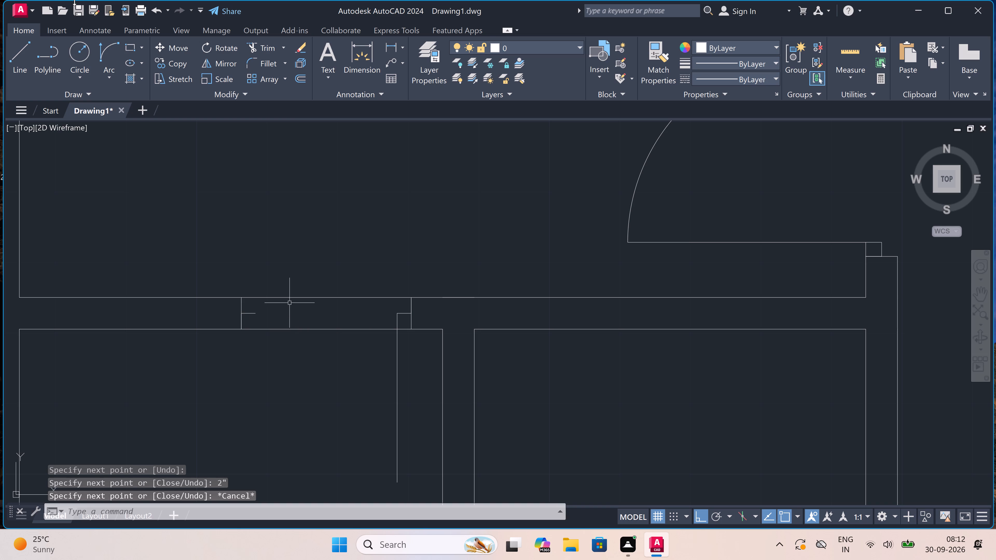
# Draw the door swing arc from the leaf's lower end to the opposite jamb's stub, bulging down into the left room.
pyautogui.click(107, 44)
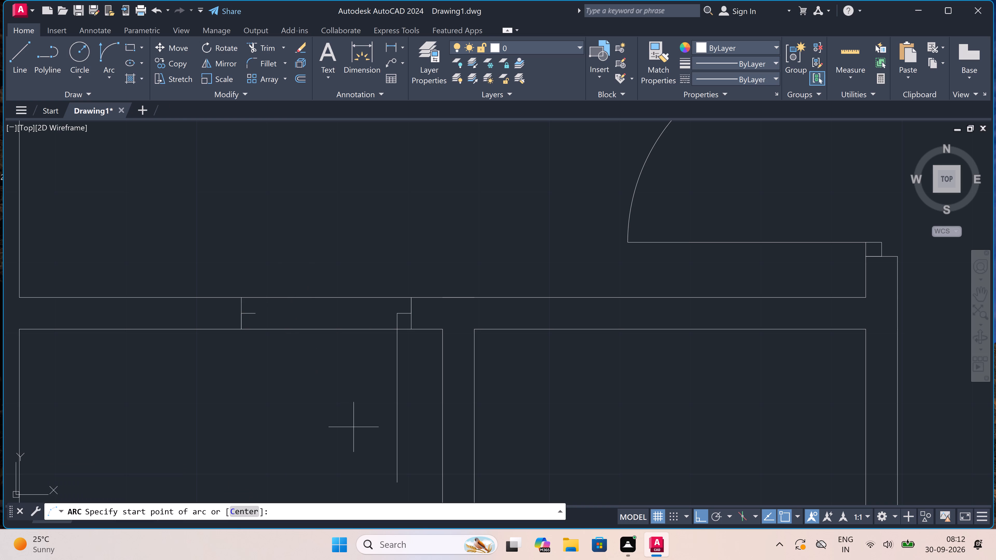
pyautogui.click(396, 480)
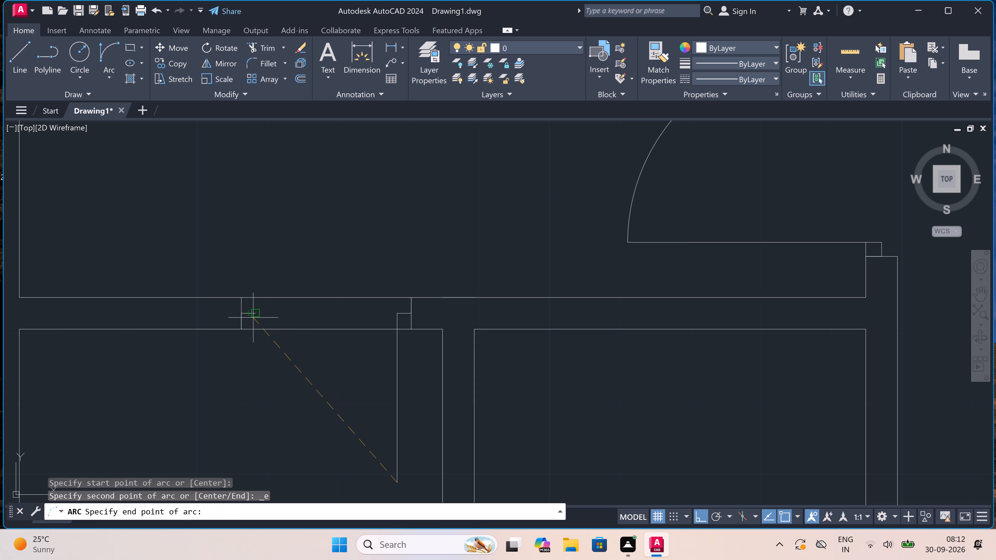
pyautogui.click(255, 312)
pyautogui.scroll(-1, 264, 306)
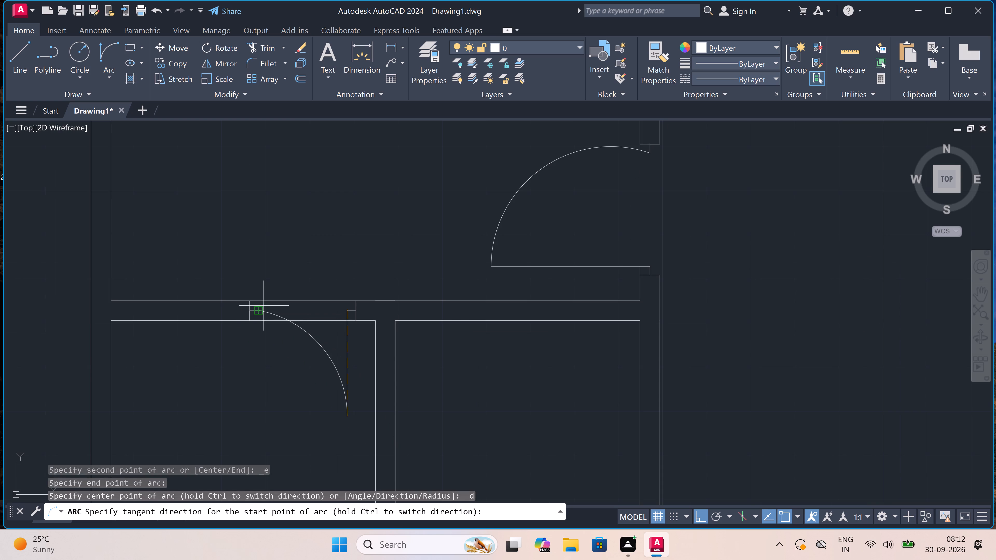
pyautogui.click(179, 387)
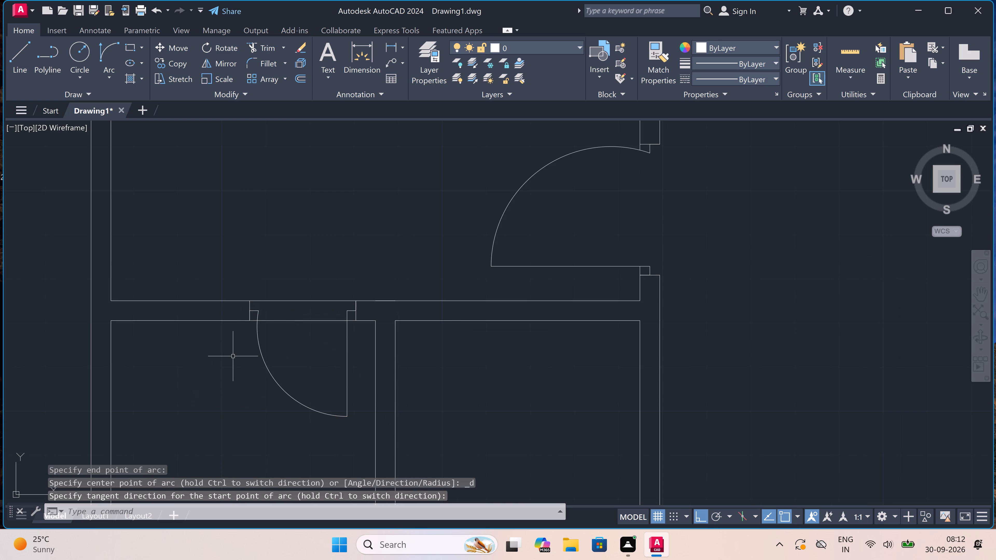
# Trim the upper wall's two lines between the door jambs to open the left room's doorway.
pyautogui.write('tr')
pyautogui.press('space')
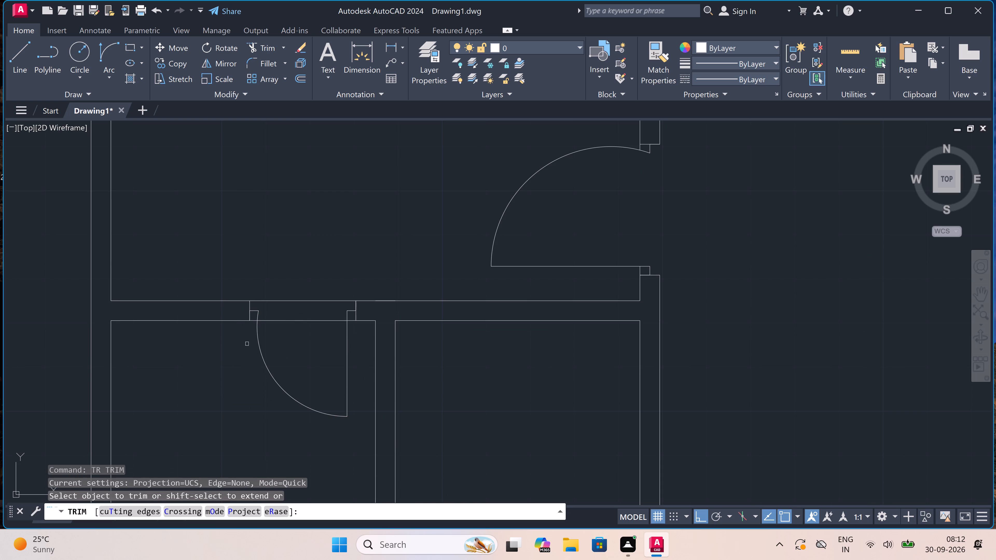
pyautogui.click(323, 267)
pyautogui.click(314, 357)
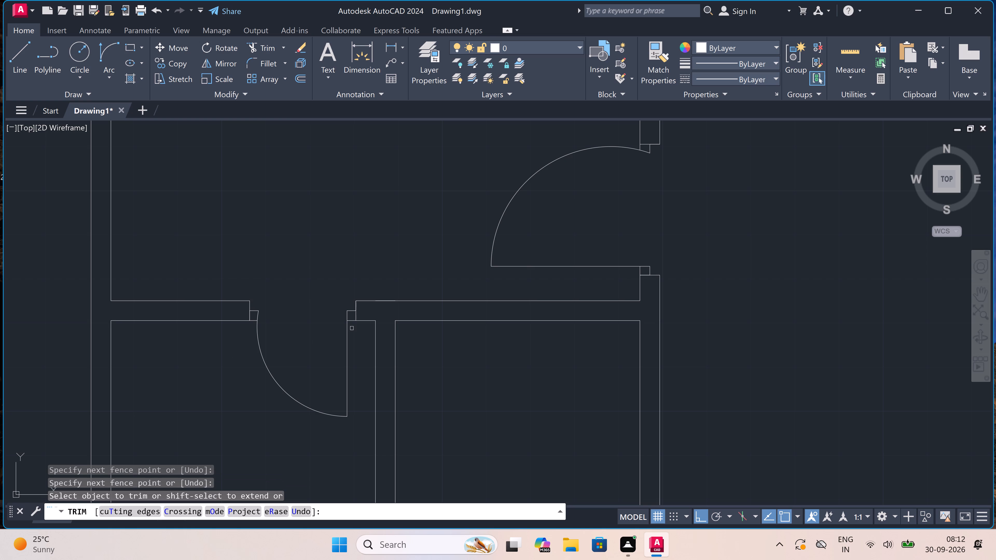
pyautogui.press('Escape')
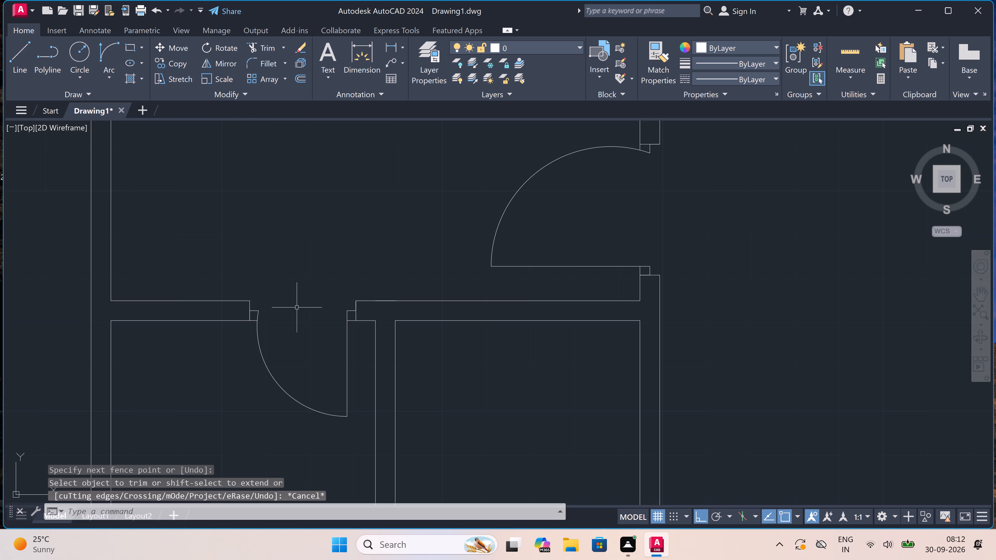
pyautogui.press('space')
pyautogui.press('Escape')
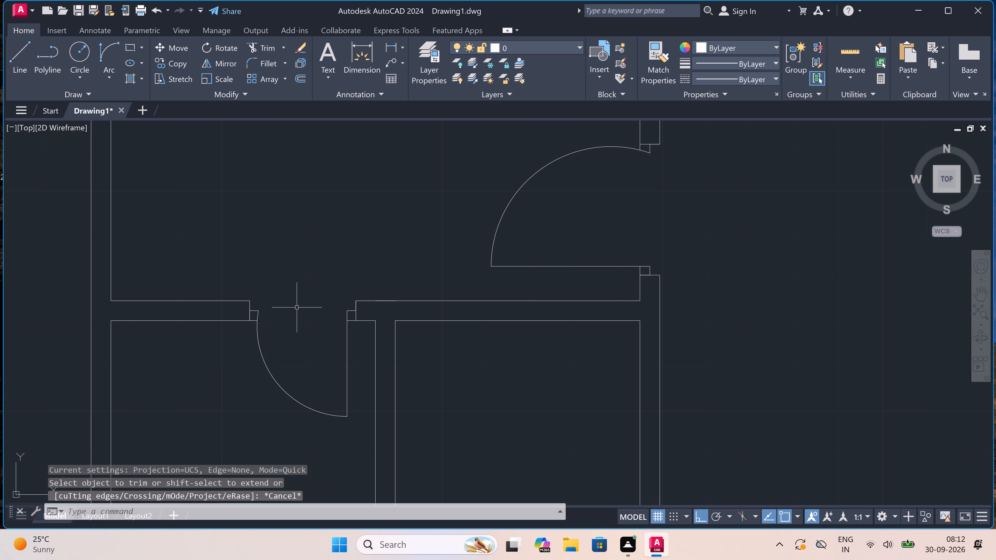
# Draw a 2' opening symbol in the partition between the two rooms: a line across it, a 2' centre line downward, and a closing line across.
pyautogui.write('l')
pyautogui.press('space')
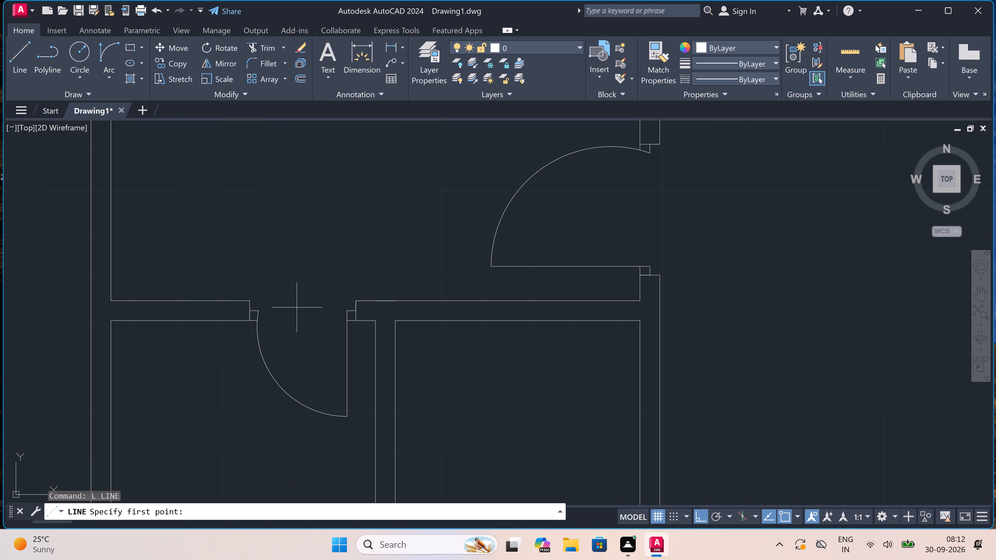
pyautogui.scroll(-1, 319, 293)
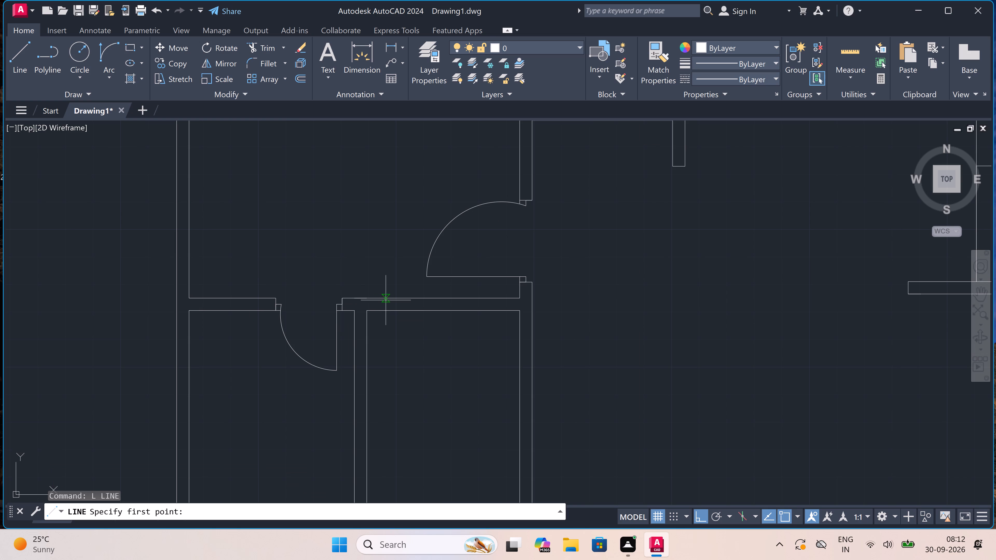
pyautogui.scroll(-2, 394, 300)
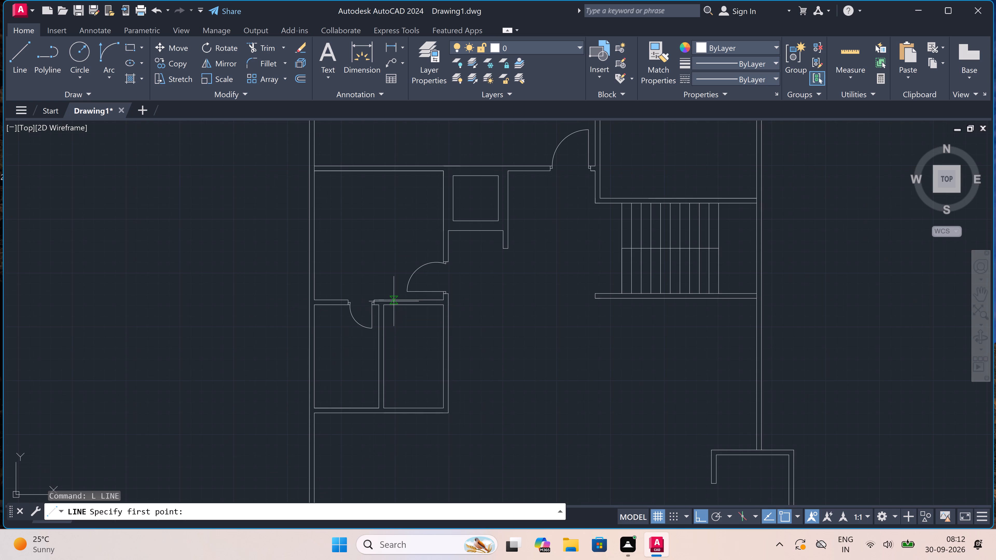
pyautogui.scroll(3, 377, 341)
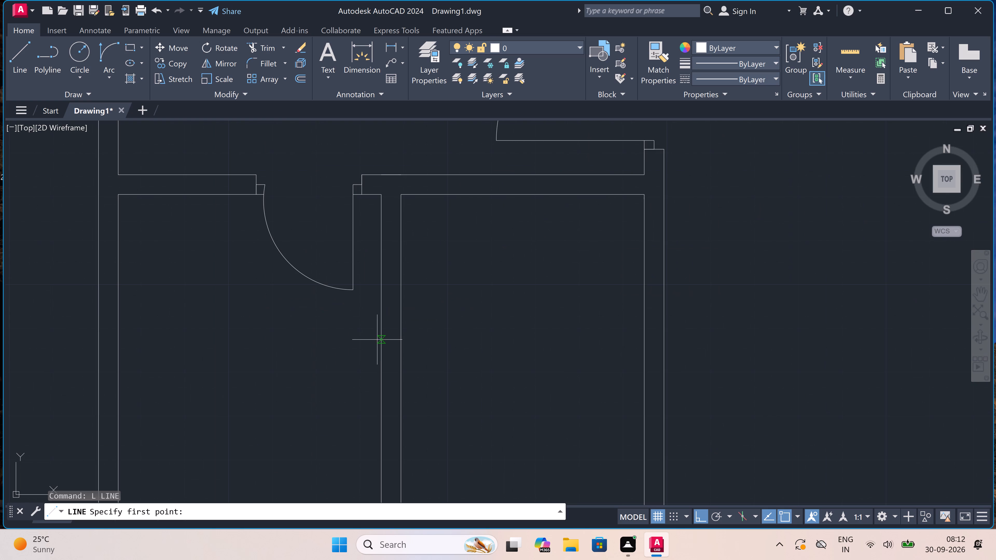
pyautogui.doubleClick(382, 344)
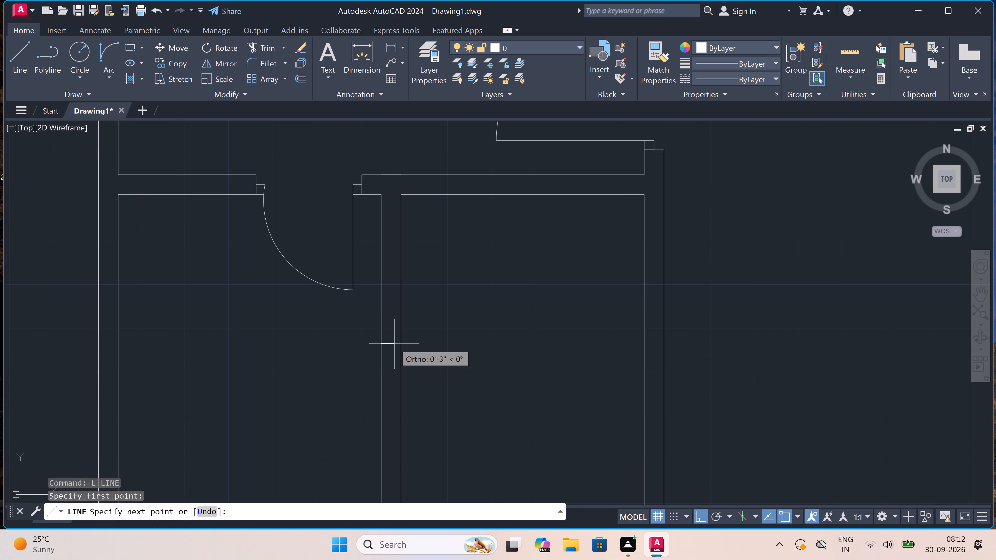
pyautogui.click(399, 344)
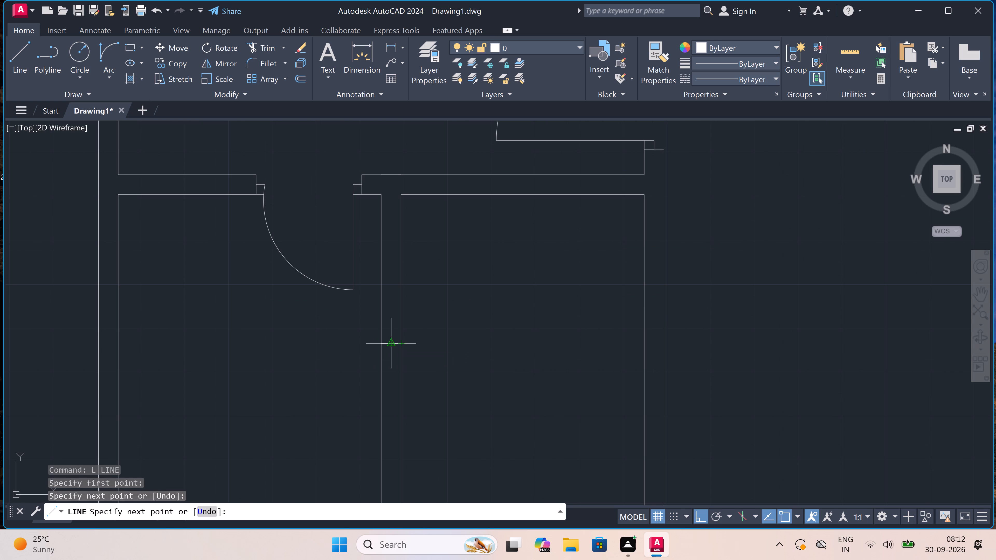
pyautogui.click(388, 344)
pyautogui.write("2'")
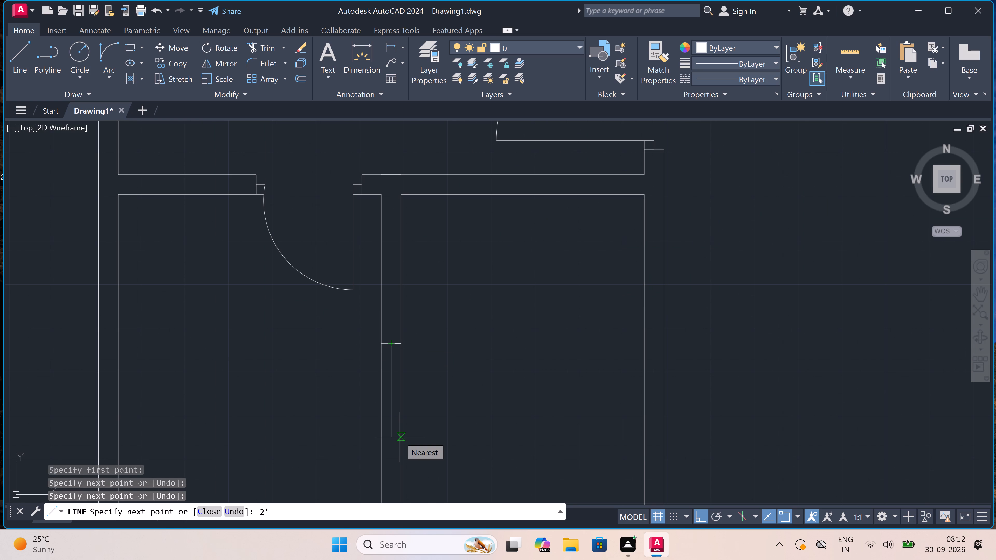
pyautogui.press('space')
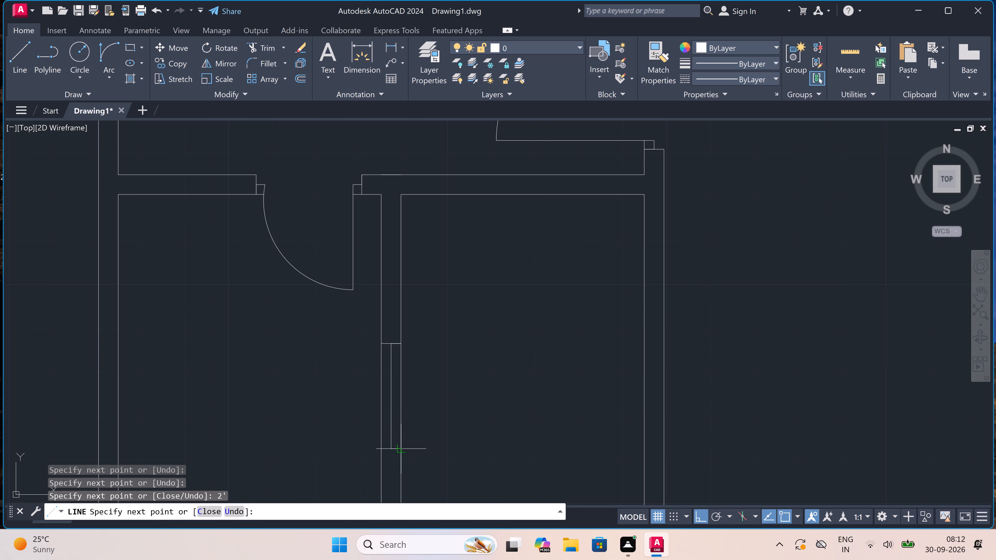
pyautogui.click(403, 447)
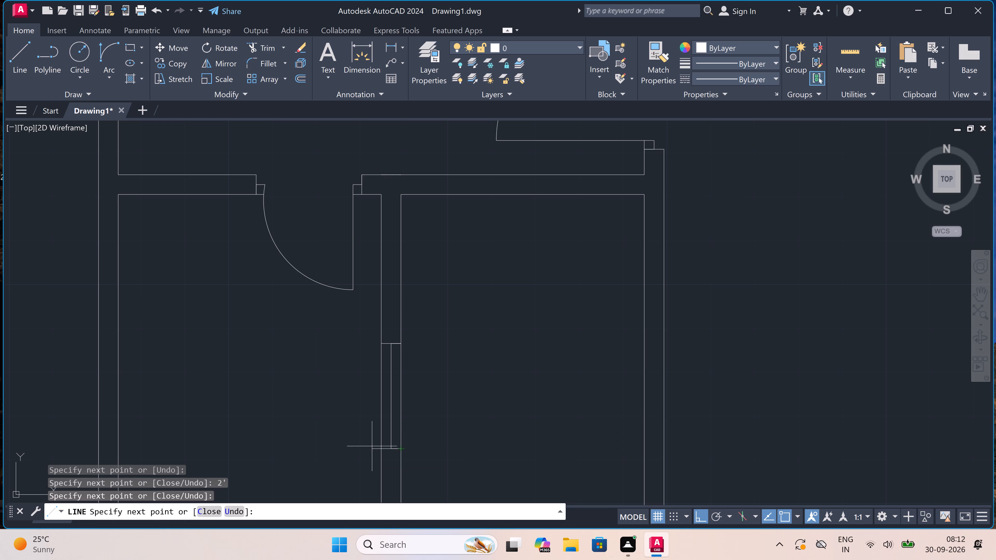
pyautogui.click(381, 447)
pyautogui.press('Escape')
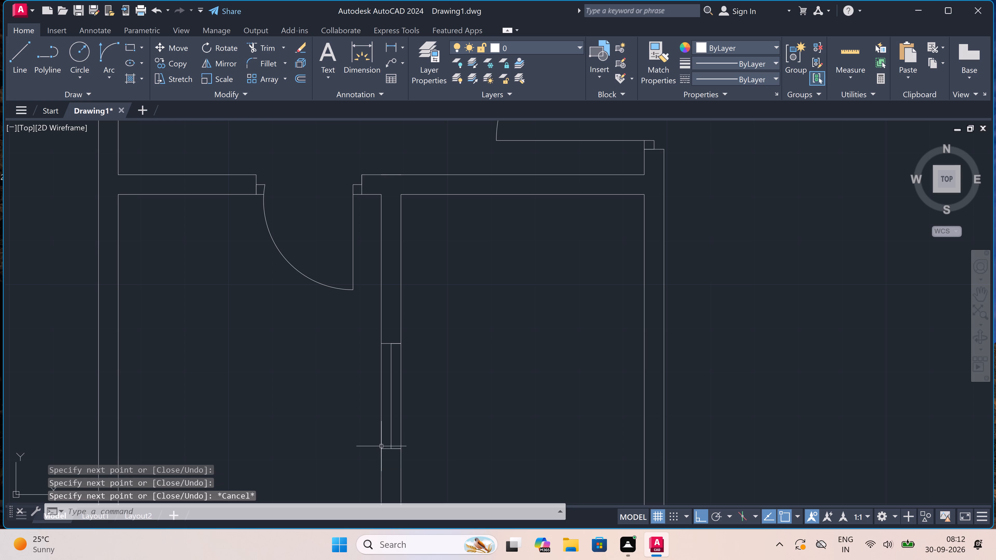
# Draw a short line across the right room's lower wall, slightly right of its middle, from the inner to the outer face.
pyautogui.scroll(-2, 417, 380)
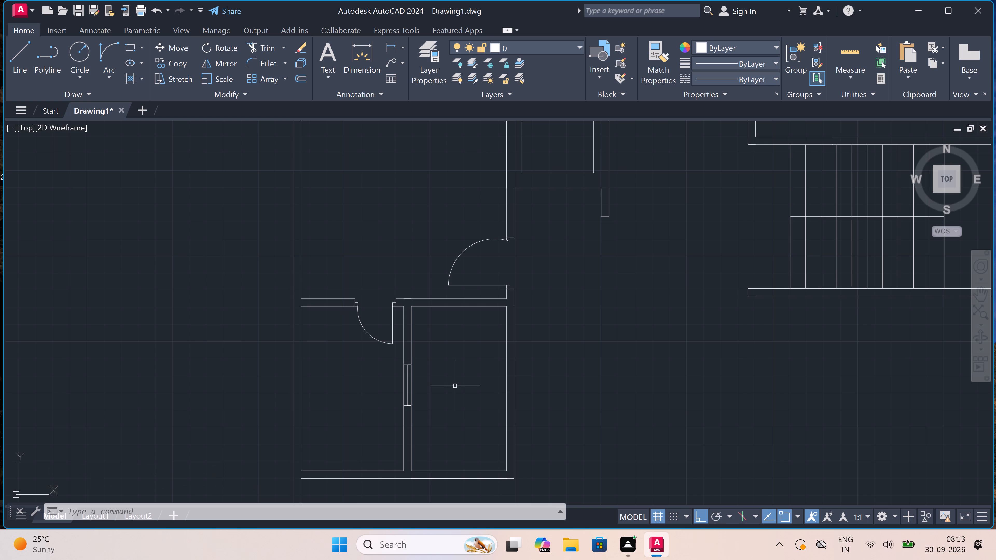
pyautogui.scroll(-1, 456, 383)
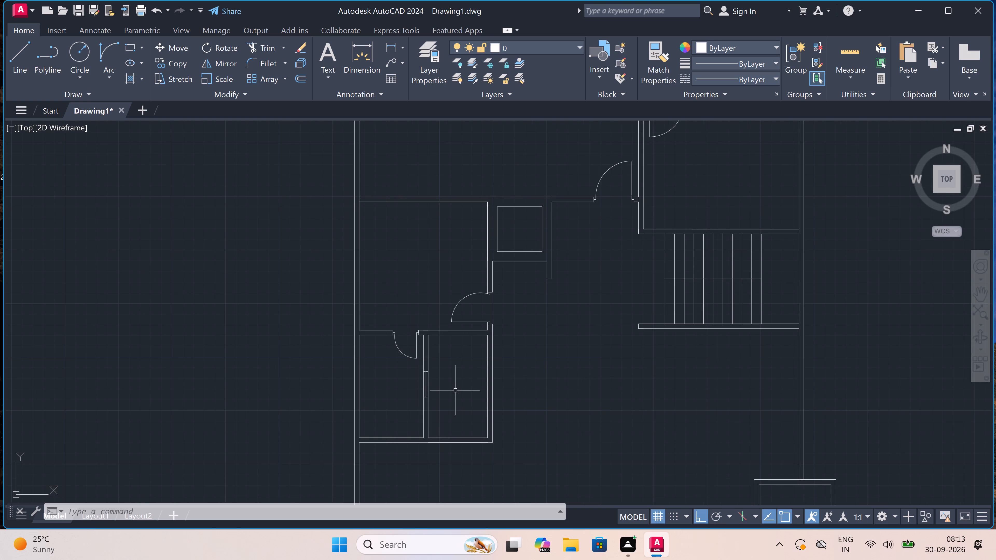
pyautogui.scroll(2, 455, 413)
pyautogui.press('space')
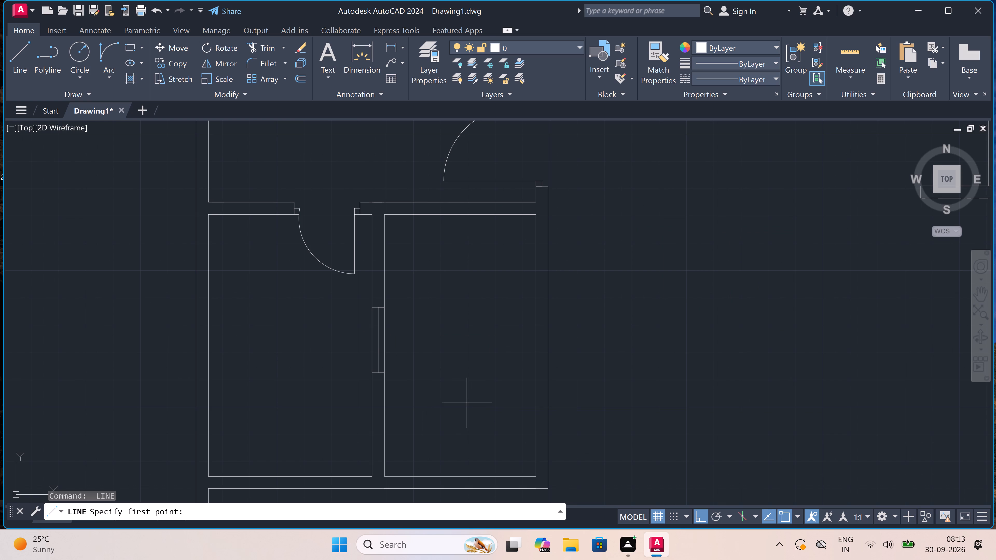
pyautogui.scroll(-2, 479, 358)
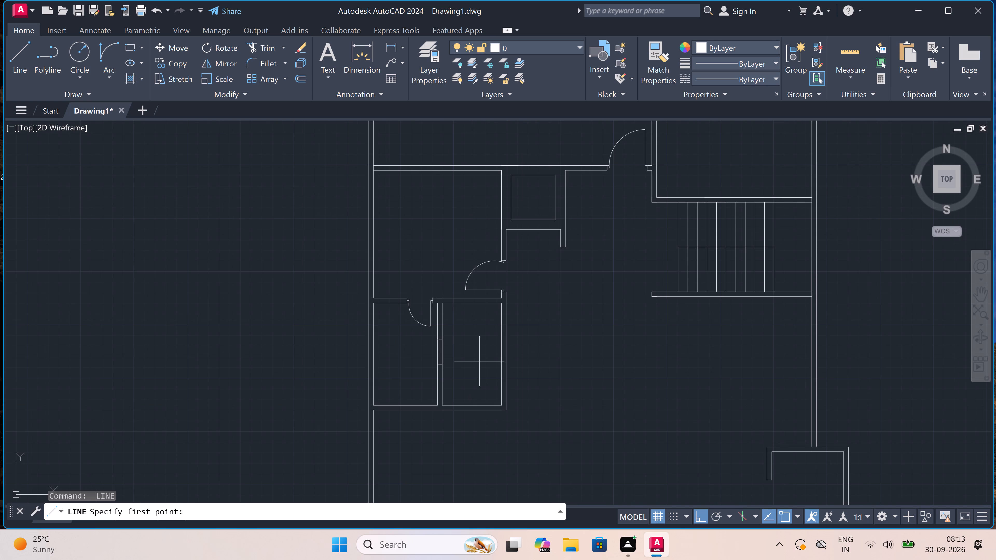
pyautogui.scroll(1, 483, 411)
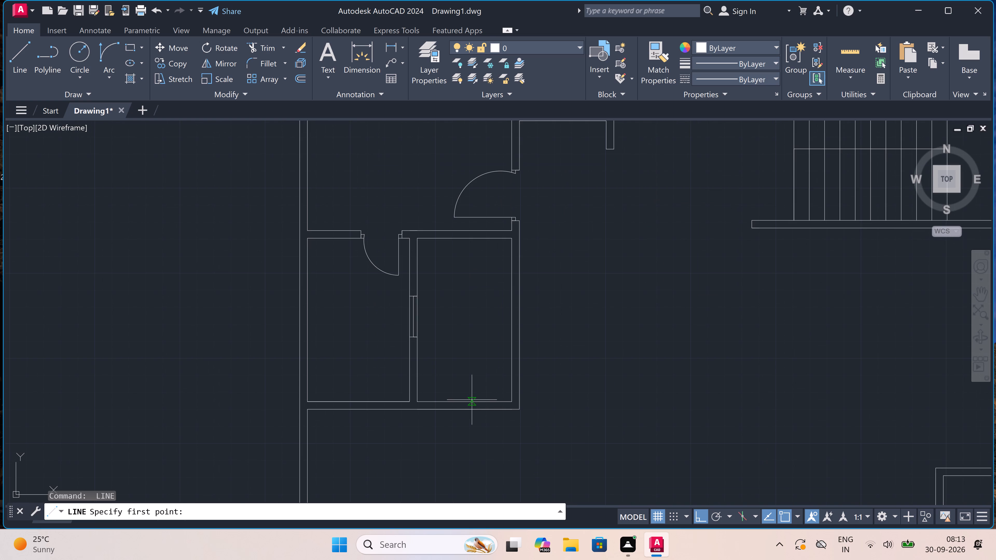
pyautogui.click(471, 401)
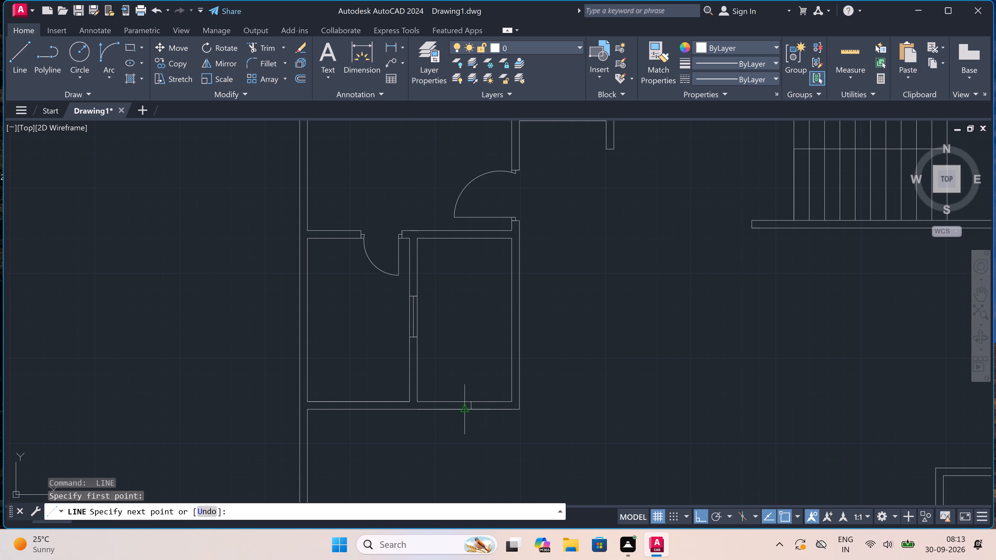
pyautogui.scroll(4, 472, 409)
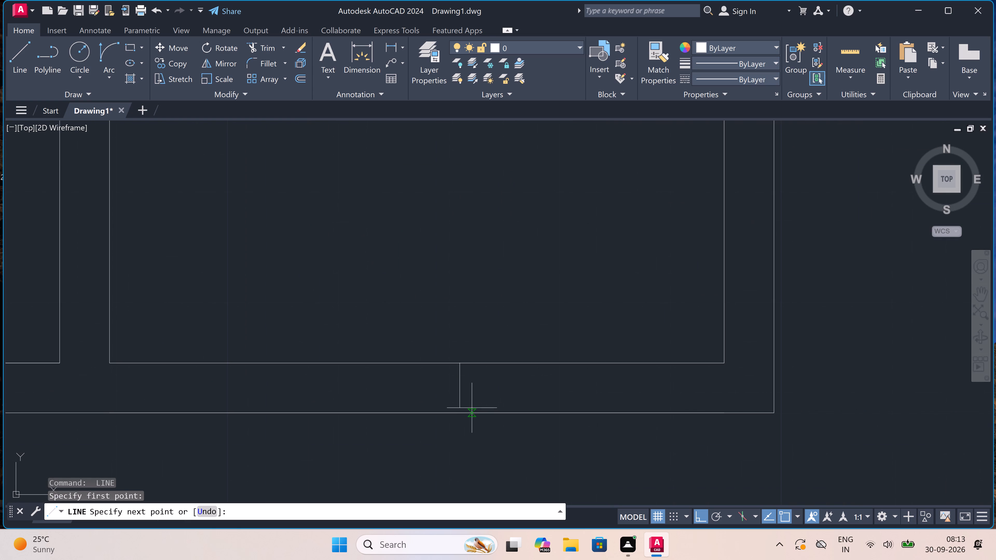
pyautogui.click(461, 412)
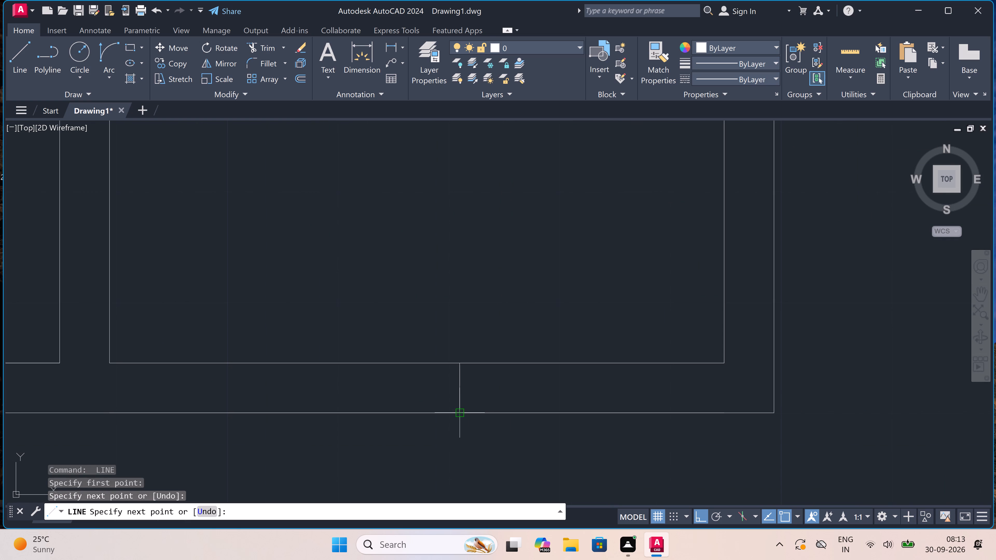
pyautogui.press('Escape')
# Draw a wall stub down from the right room's lower outer corner, about 1'-7" long and 4.5" wide, closing back at the lower wall.
pyautogui.scroll(-3, 468, 354)
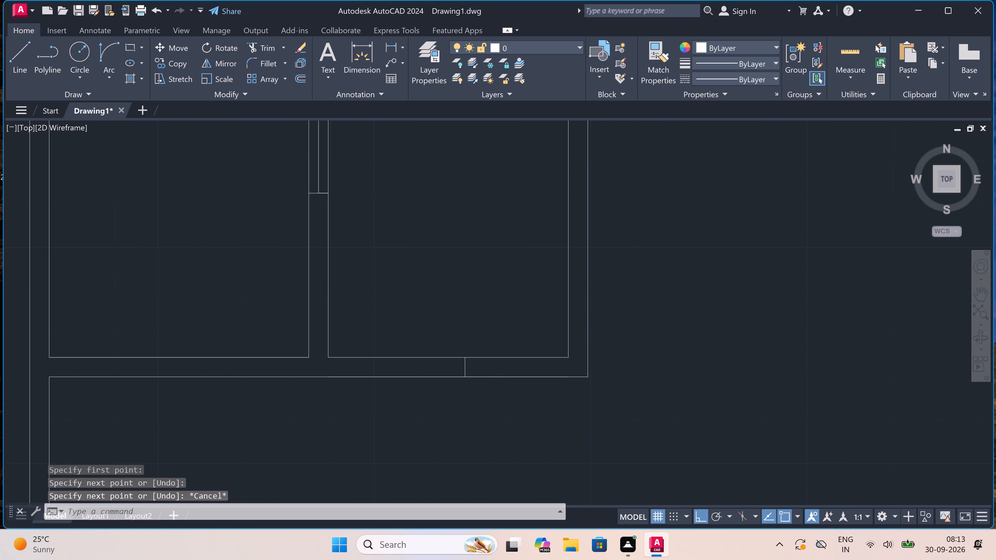
pyautogui.scroll(1, 492, 393)
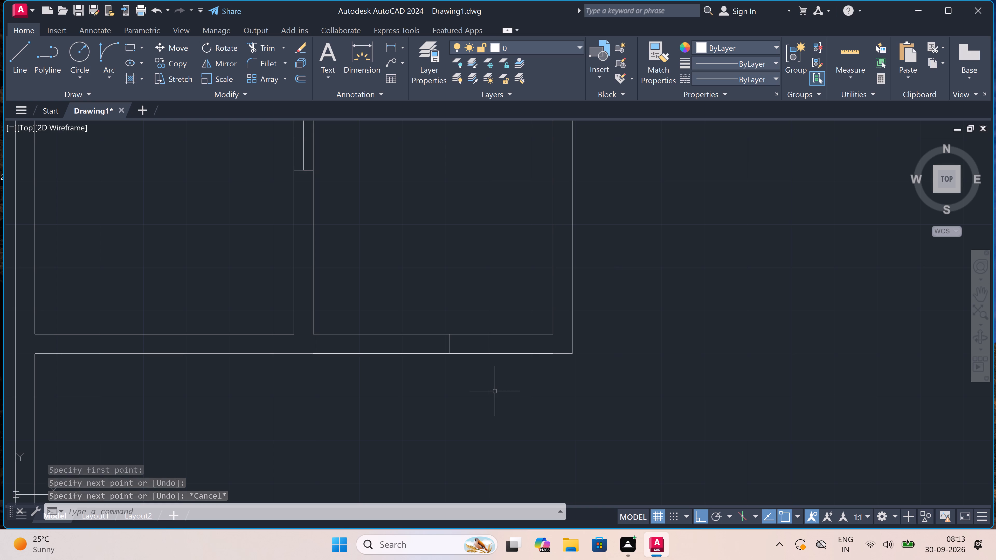
pyautogui.press('space')
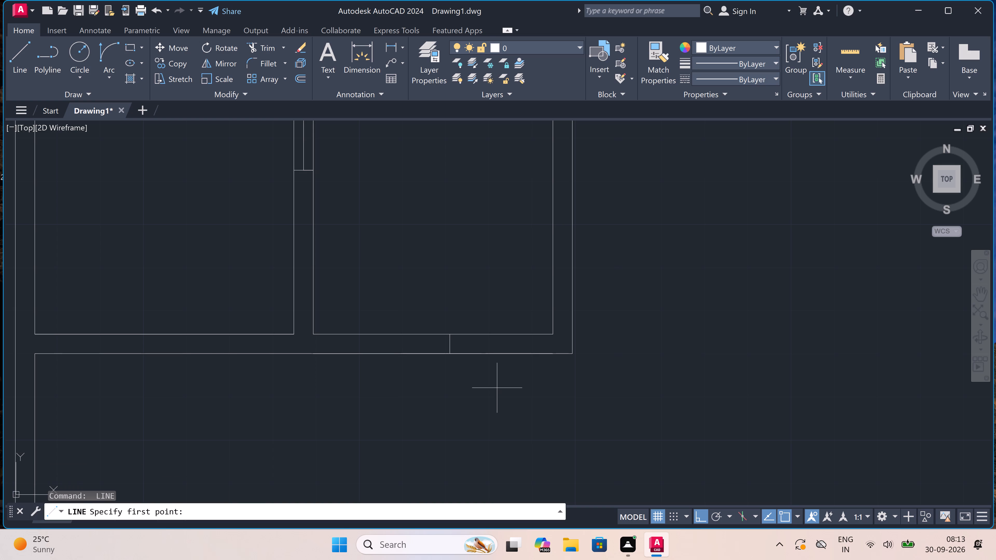
pyautogui.click(577, 354)
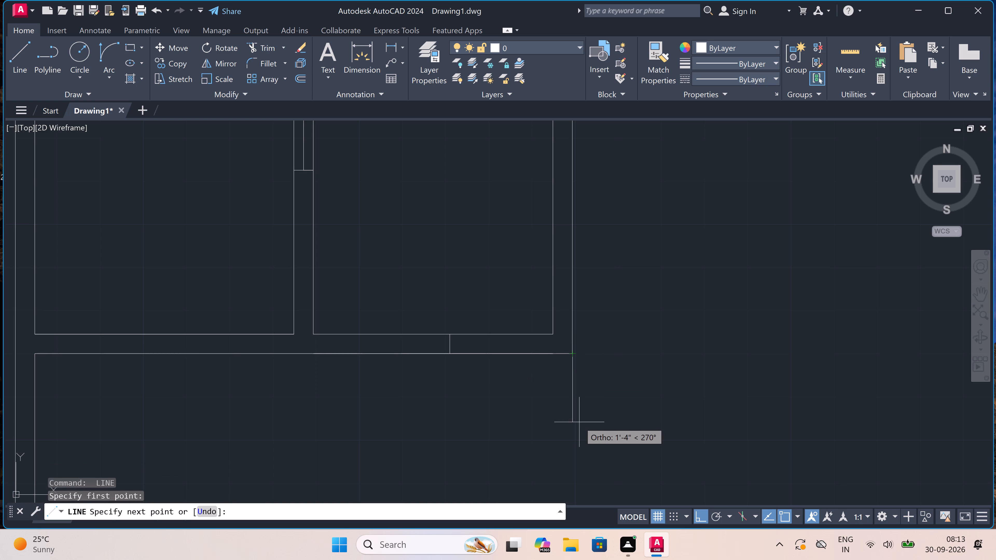
pyautogui.click(571, 436)
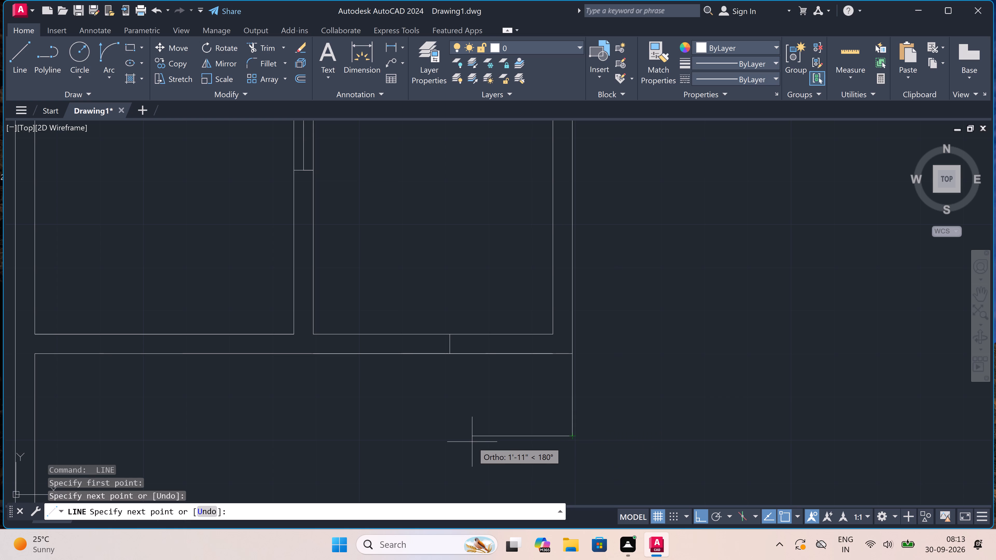
pyautogui.write('4.5')
pyautogui.write('"')
pyautogui.press('space')
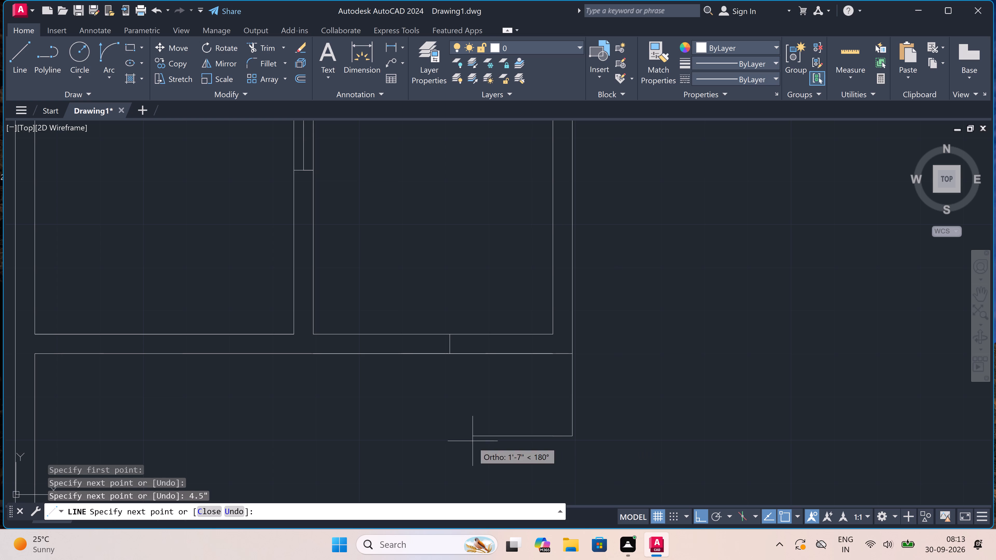
pyautogui.click(553, 353)
pyautogui.press('Escape')
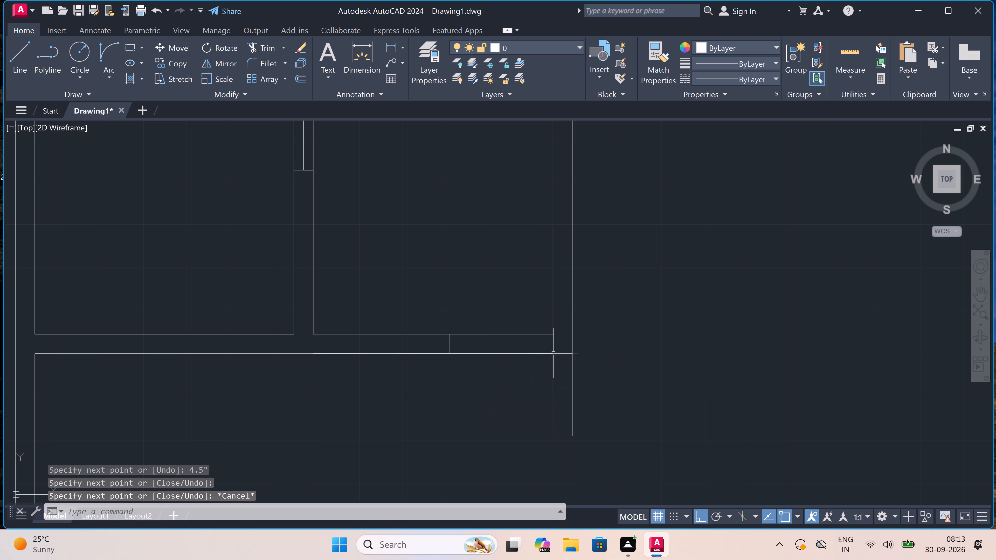
# Draw a line from the right room's lower inner corner across the side wall to its outer face.
pyautogui.press('space')
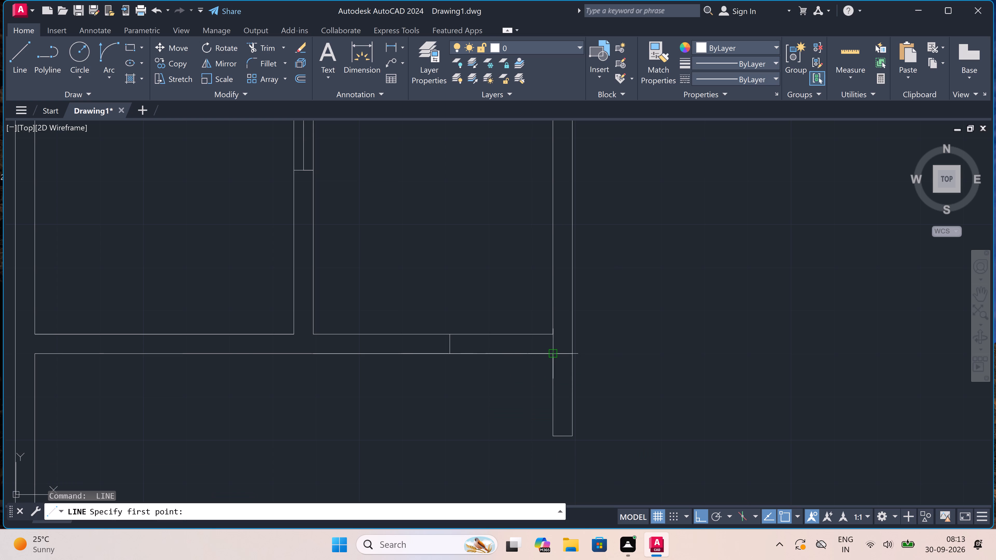
pyautogui.click(550, 334)
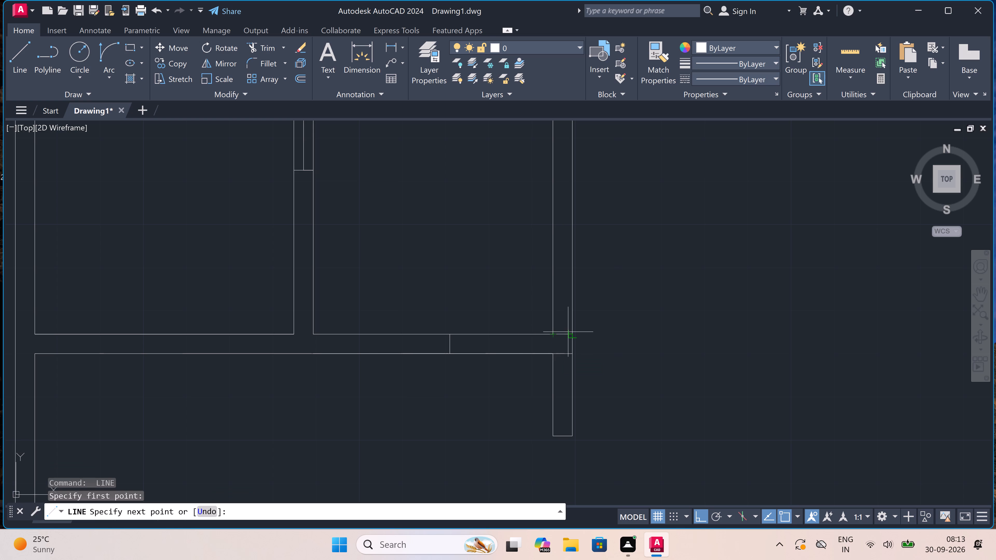
pyautogui.click(570, 334)
pyautogui.press('Escape')
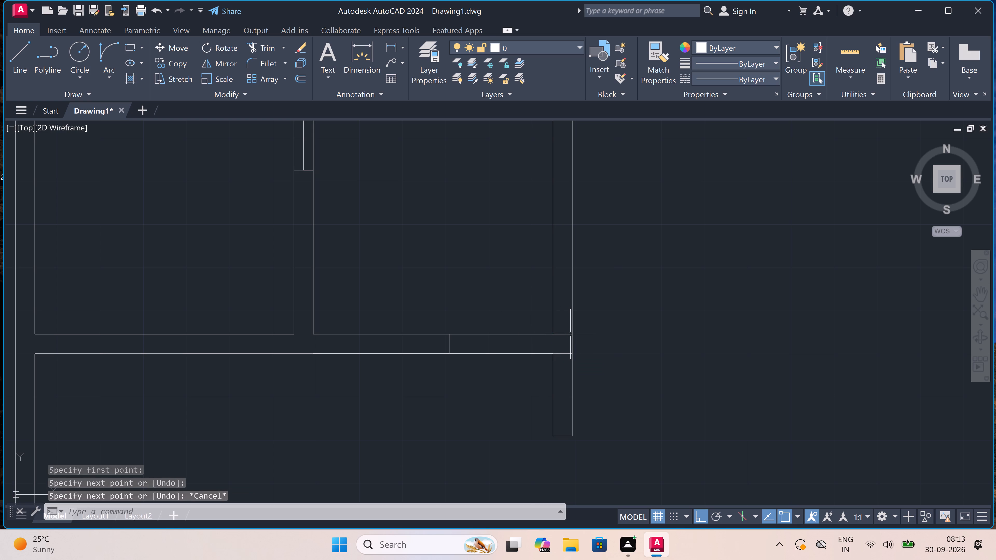
# Trim the lower wall's outer line between the two sides of the new wall stub.
pyautogui.write('tr')
pyautogui.press('space')
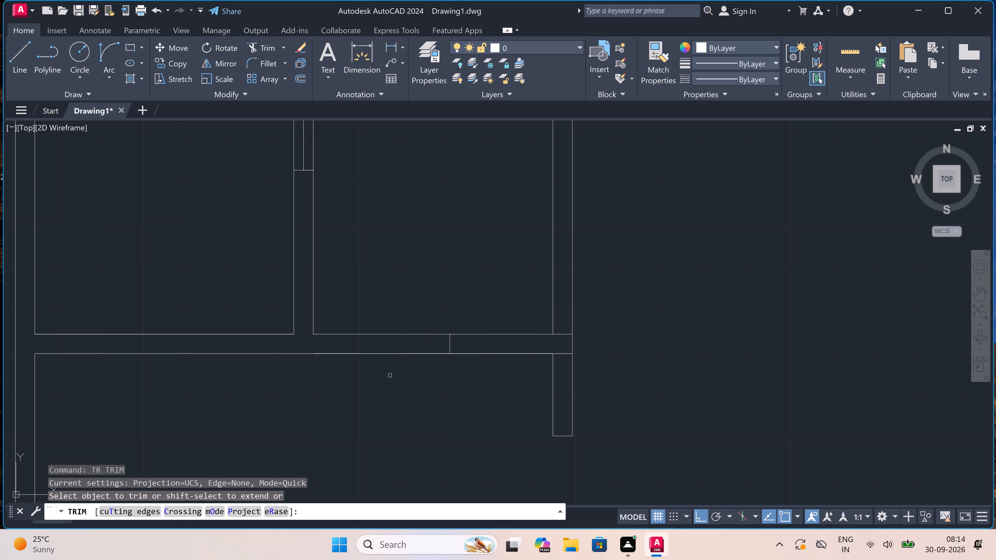
pyautogui.click(555, 350)
pyautogui.click(561, 369)
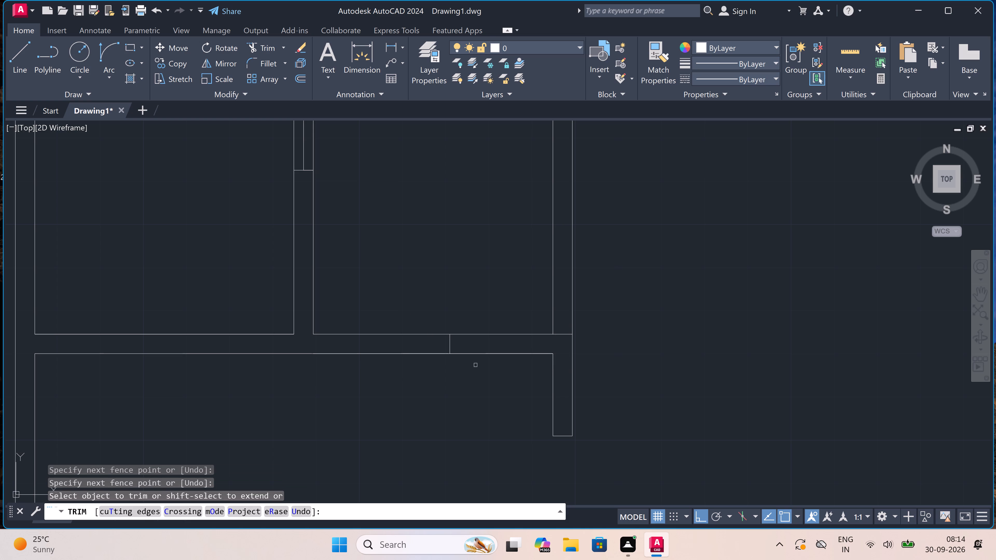
pyautogui.press('Escape')
# Draw a line across the lower wall from the right room's inner corner at the partition to the outer face.
pyautogui.write('l')
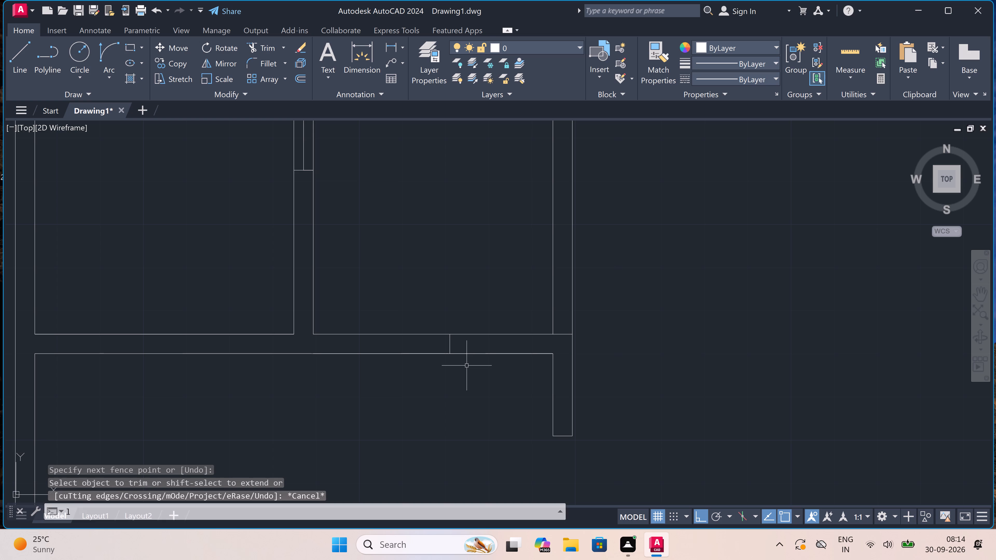
pyautogui.press('space')
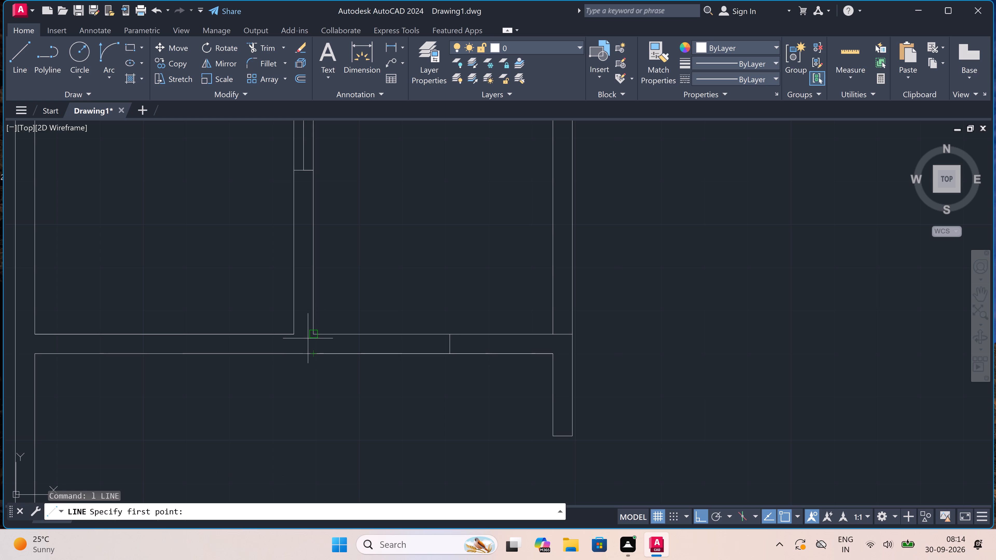
pyautogui.click(314, 334)
pyautogui.click(316, 353)
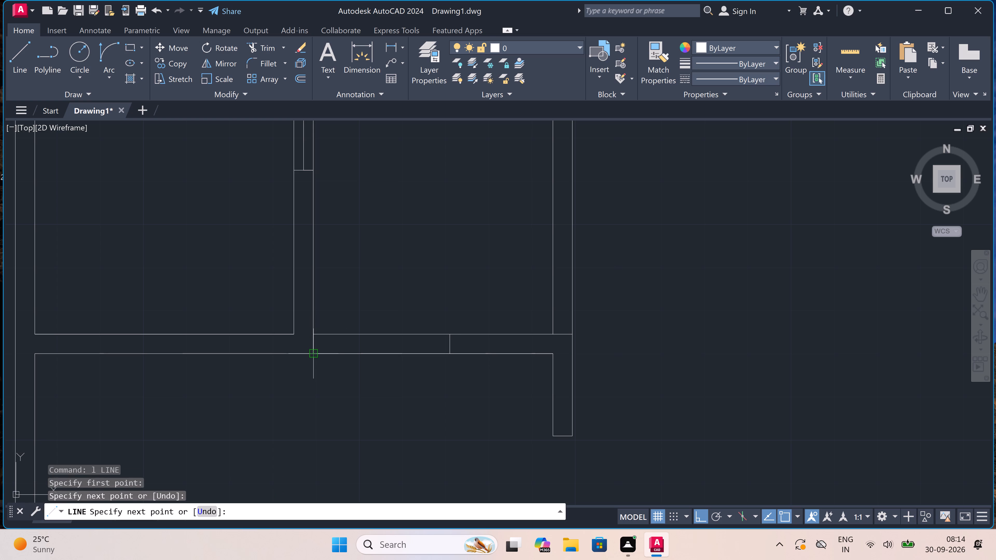
pyautogui.press('Escape')
# Trim both lines of the right room's lower wall between the partition and the short jamb line to form an opening.
pyautogui.write('tr')
pyautogui.press('space')
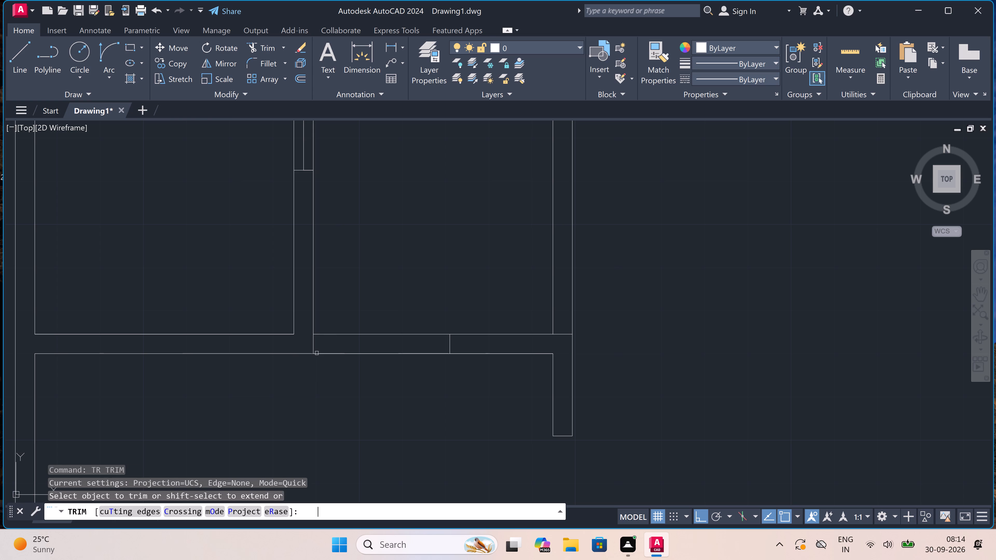
pyautogui.click(342, 317)
pyautogui.click(359, 431)
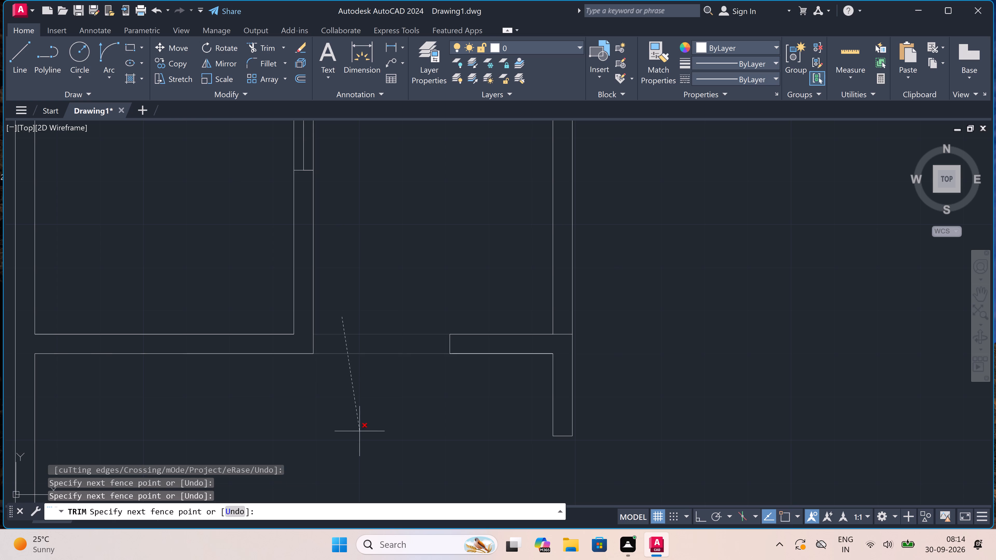
pyautogui.scroll(-4, 373, 388)
pyautogui.scroll(3, 370, 367)
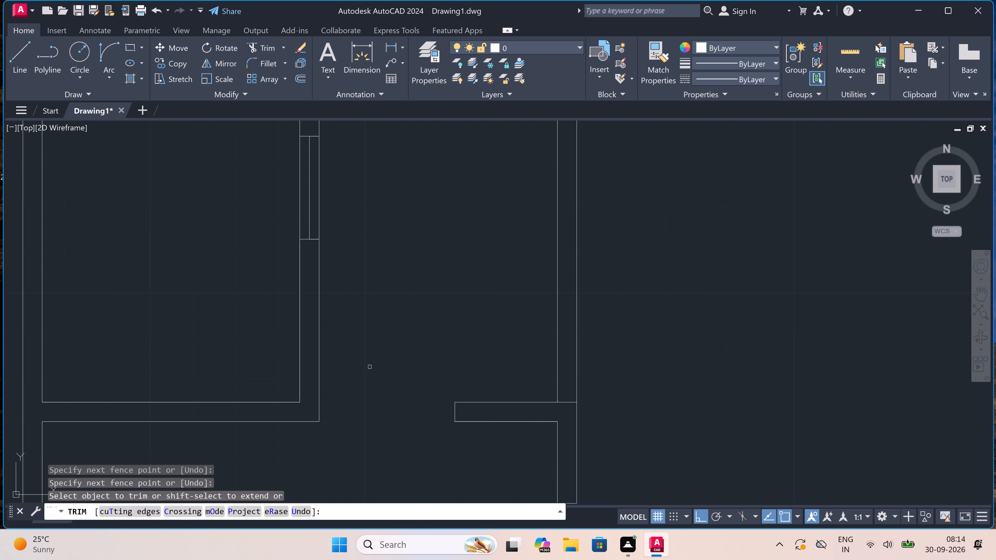
pyautogui.press('Escape')
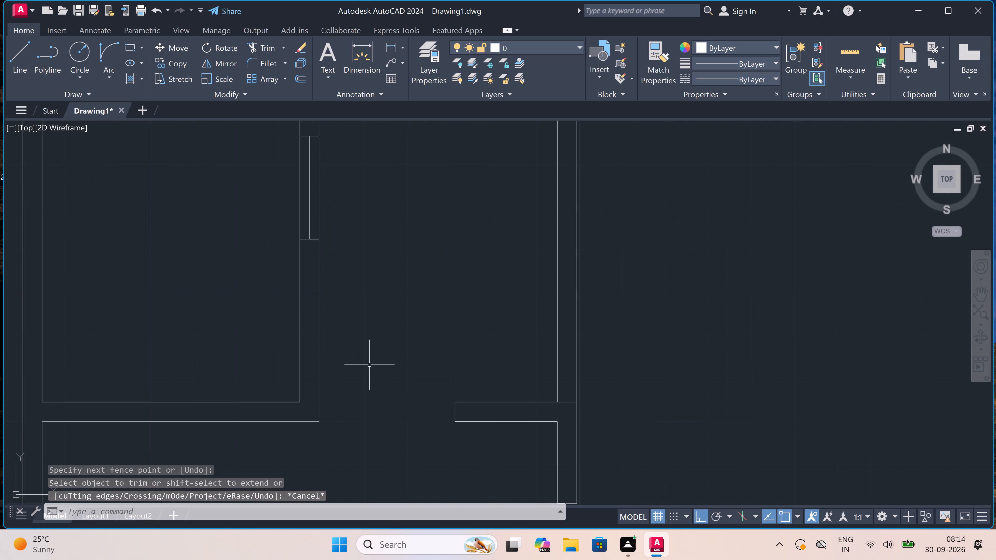
# Draw a 10' horizontal line to the right from the right room's lower corner on the side wall's outer face.
pyautogui.write('l')
pyautogui.press('space')
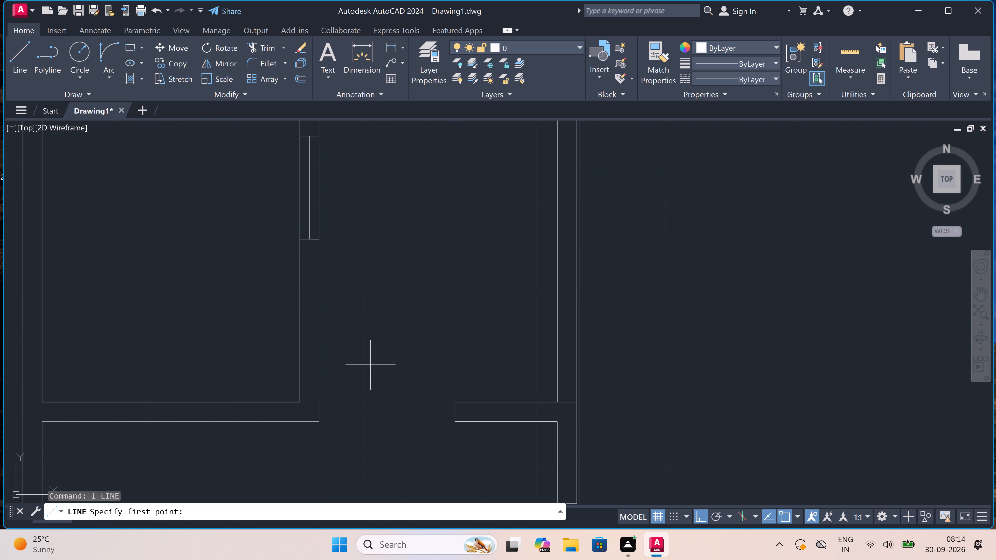
pyautogui.scroll(-3, 383, 357)
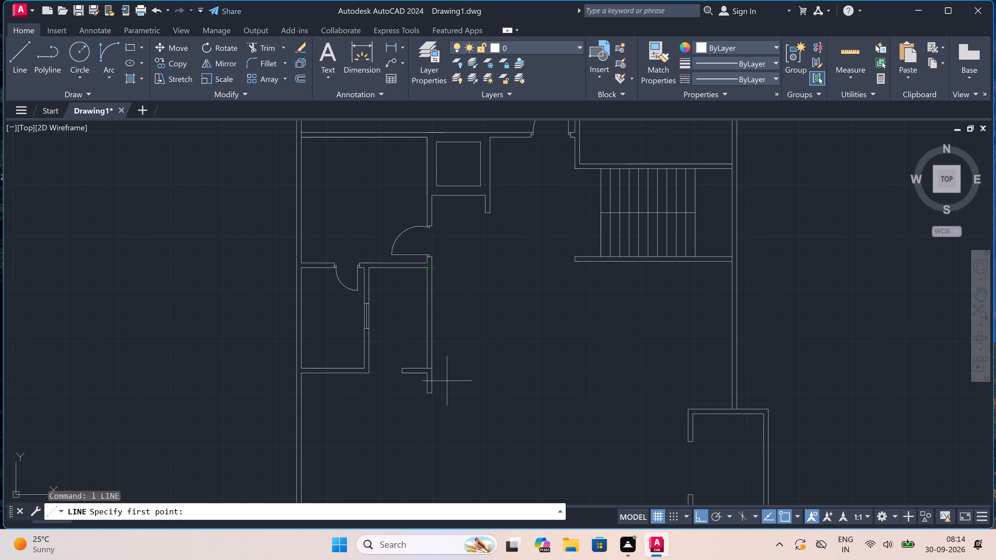
pyautogui.click(435, 368)
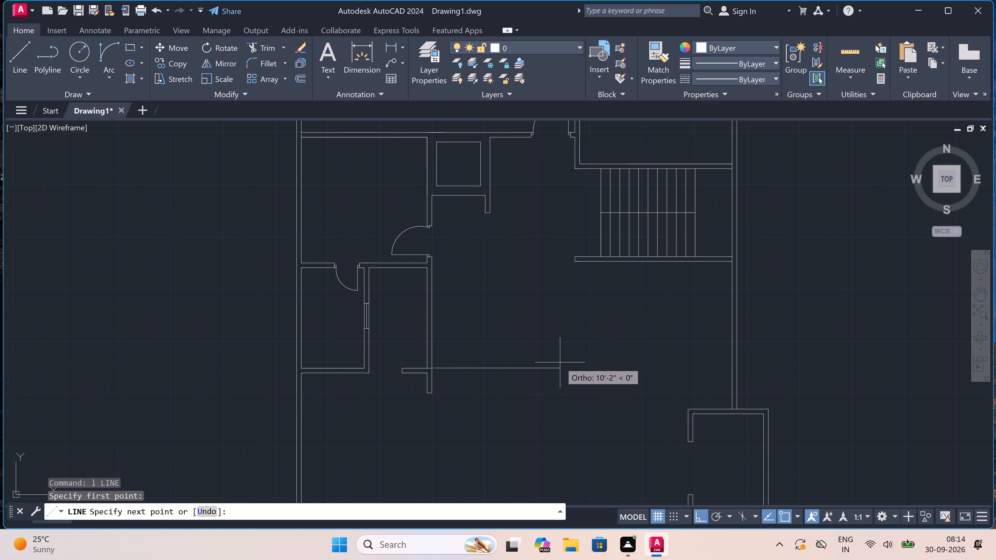
pyautogui.press('1')
pyautogui.press('0')
pyautogui.press("'")
pyautogui.press('space')
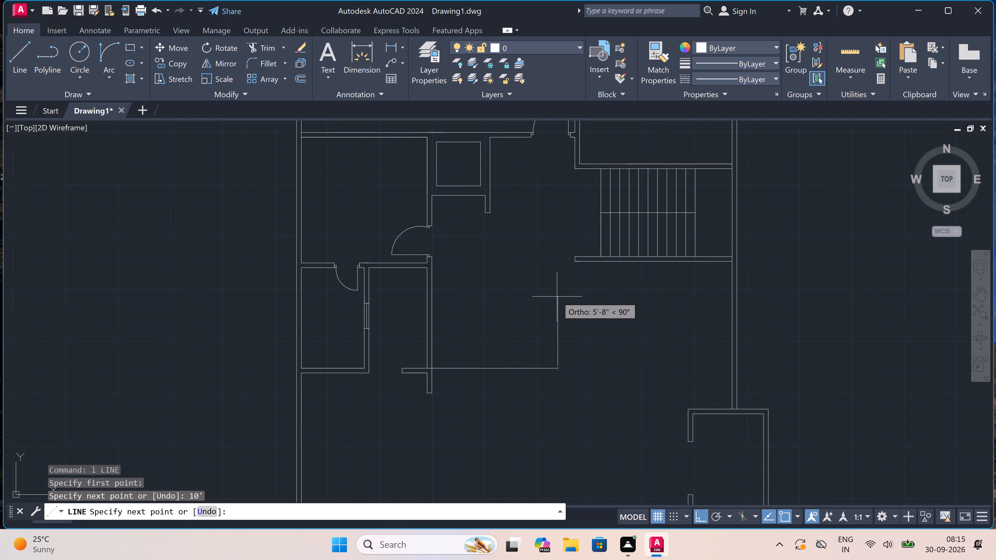
pyautogui.scroll(-3, 495, 325)
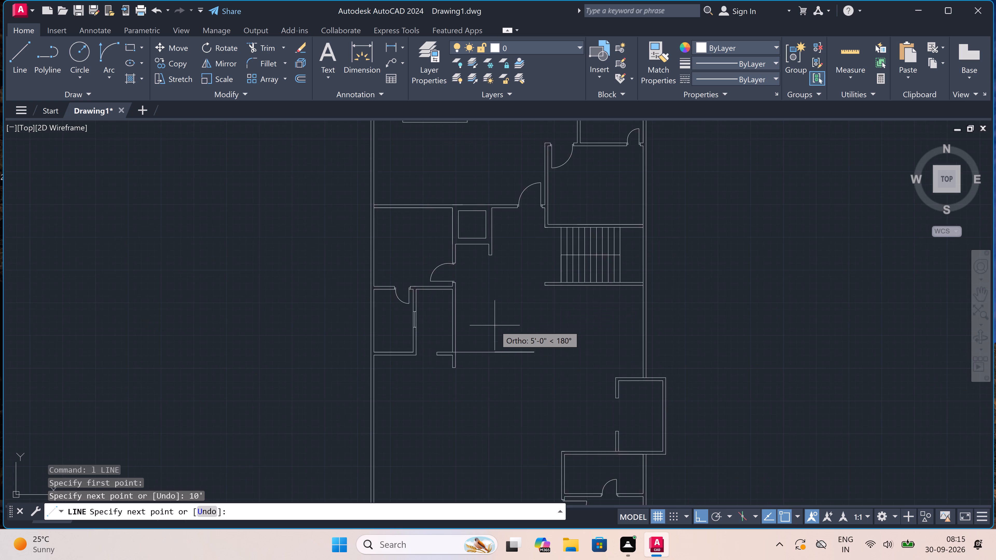
pyautogui.scroll(2, 492, 307)
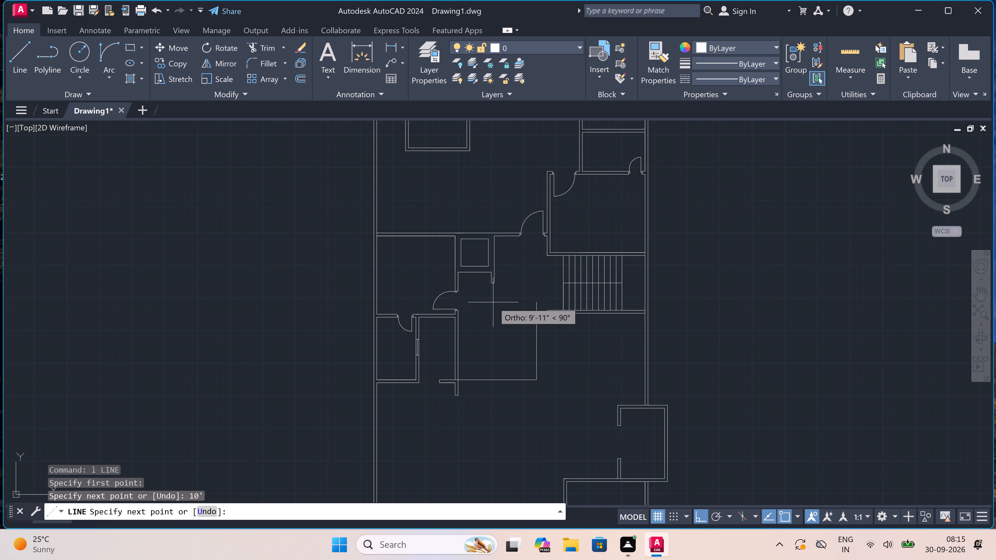
pyautogui.press('Escape')
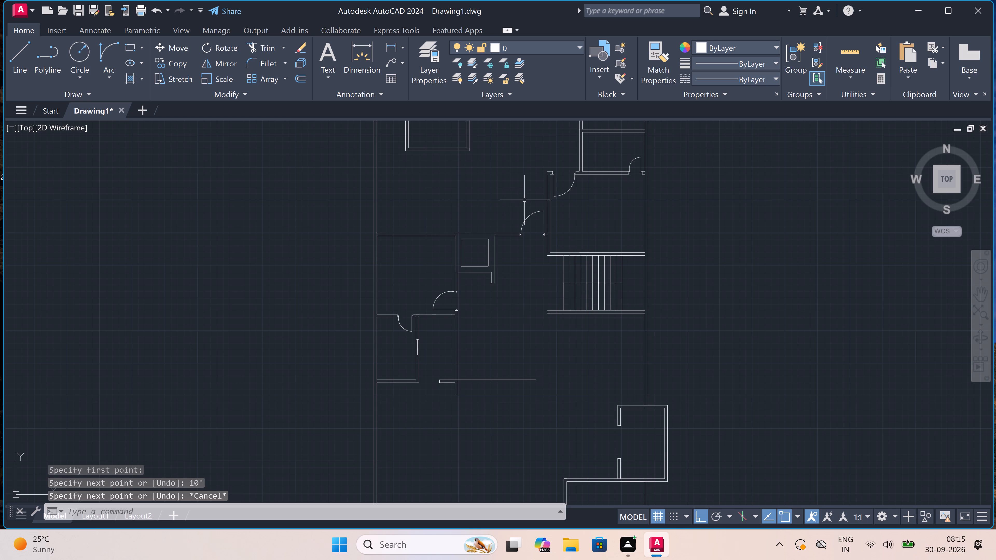
# Move the left-hand rooms with their doors, shaft and the 10' line straight down, level with the wall above the stairs.
pyautogui.click(534, 200)
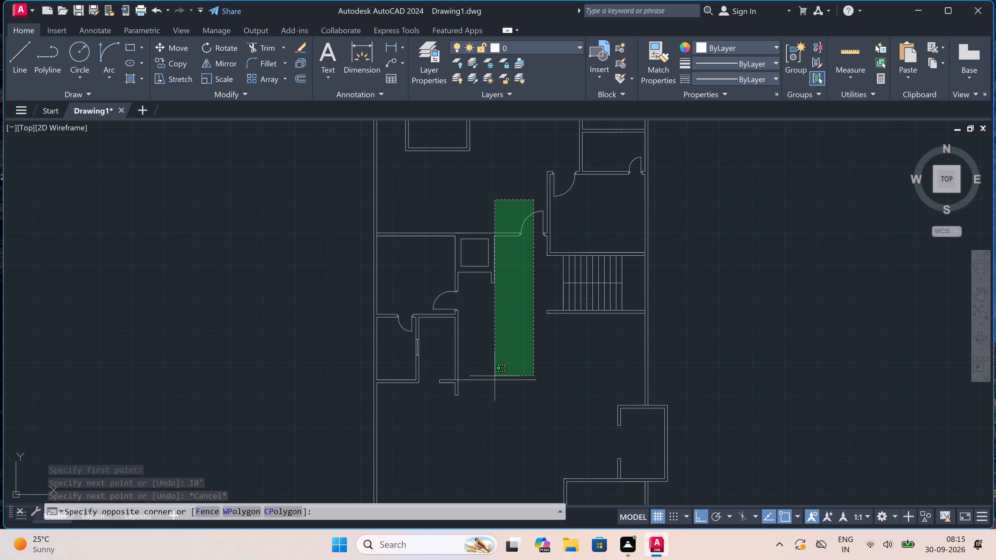
pyautogui.click(389, 438)
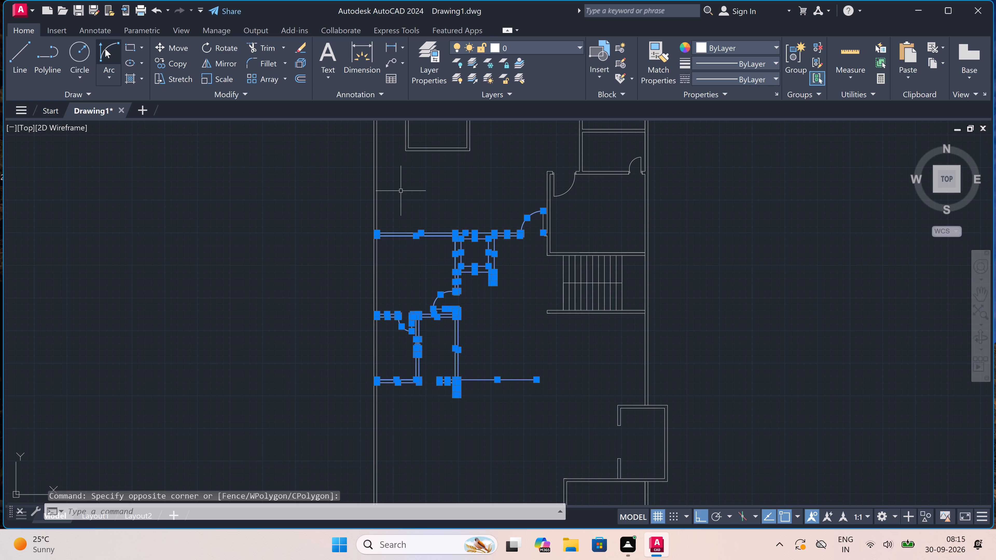
pyautogui.click(173, 45)
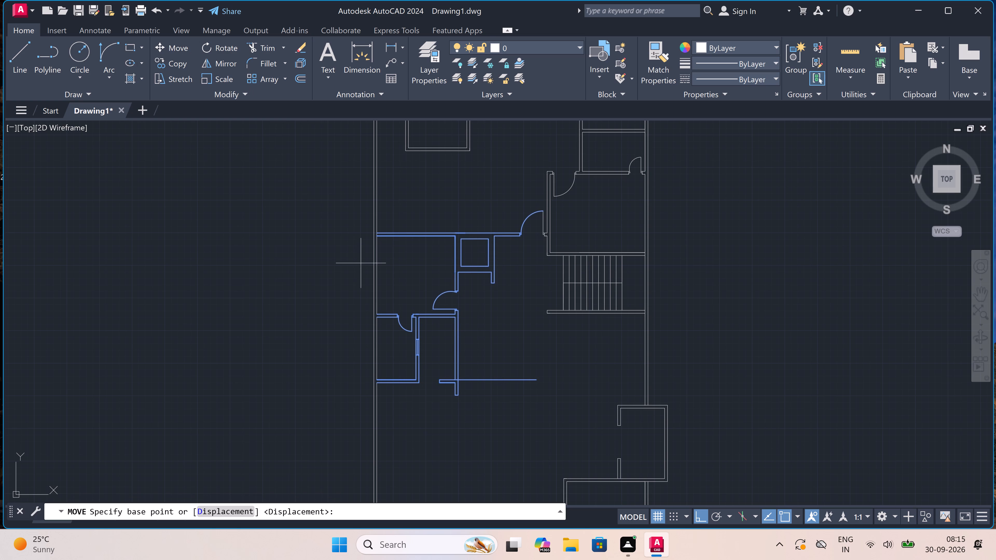
pyautogui.click(377, 232)
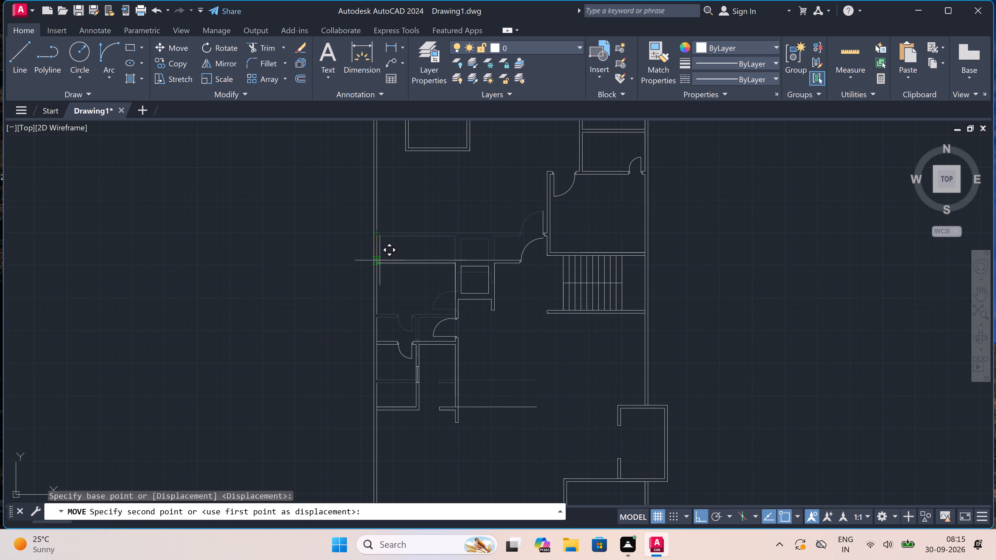
pyautogui.scroll(2, 380, 260)
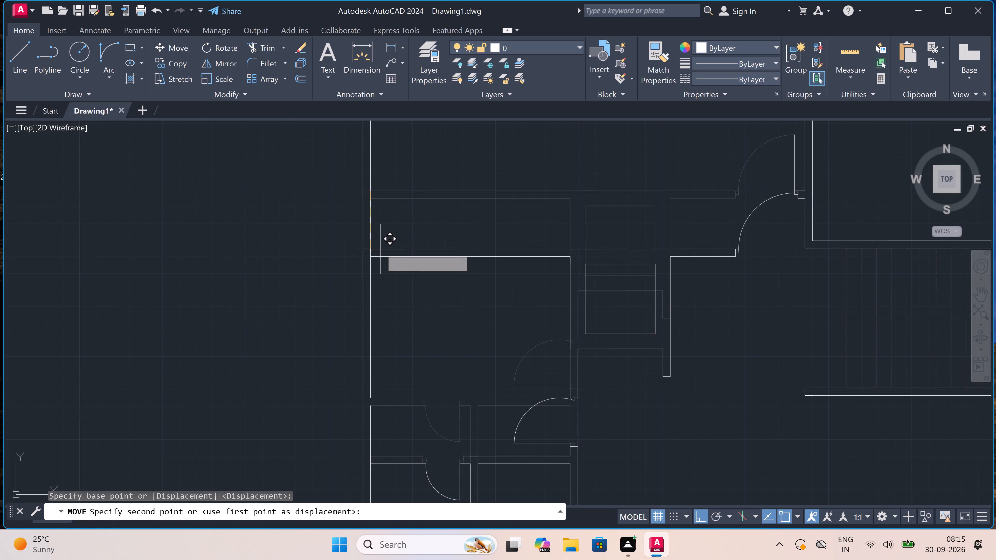
pyautogui.click(369, 241)
# Move the detached door jamb and door leaf line straight down to the outer corner of the wall above the stairs.
pyautogui.scroll(-3, 369, 241)
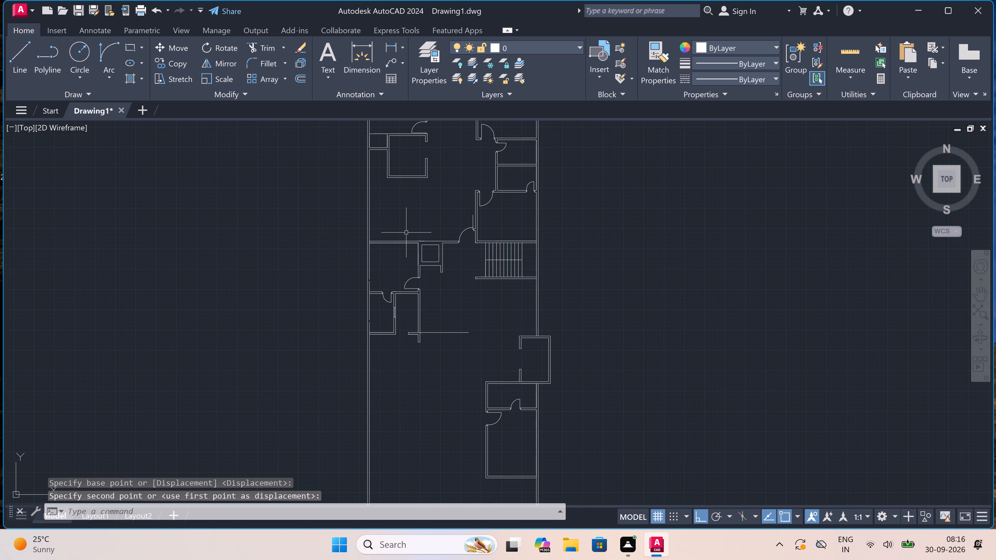
pyautogui.scroll(4, 474, 227)
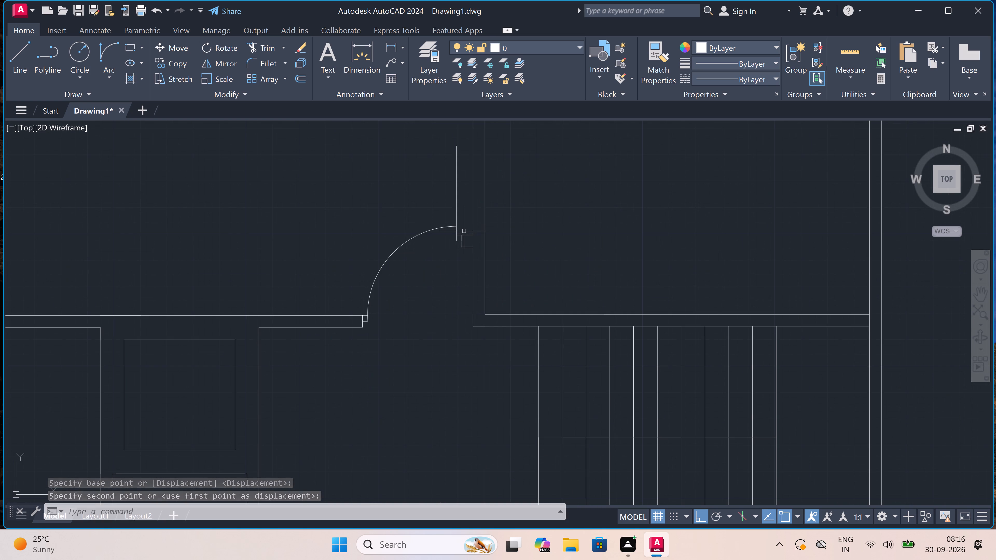
pyautogui.scroll(2, 464, 231)
pyautogui.click(466, 231)
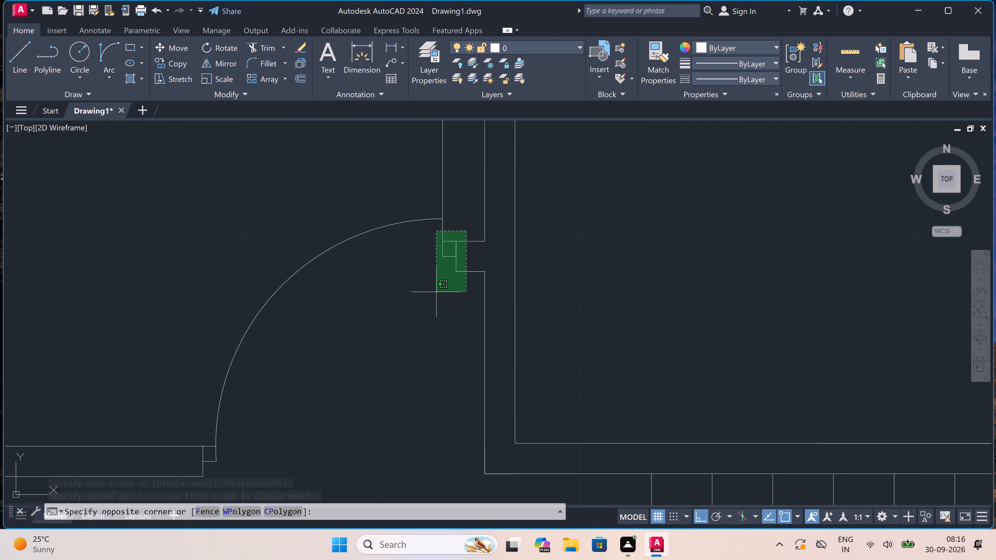
pyautogui.click(436, 292)
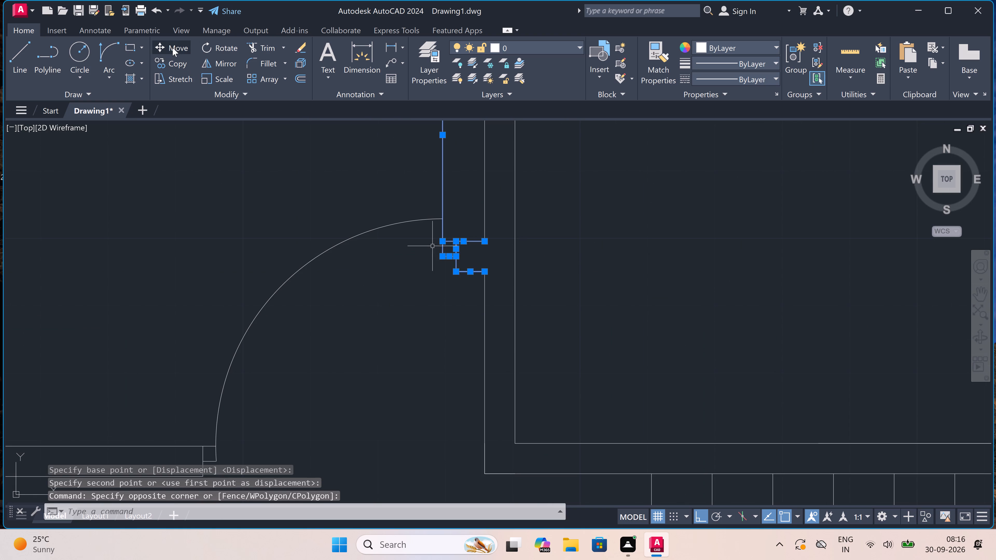
pyautogui.moveTo(179, 44); pyautogui.dragTo(182, 47)
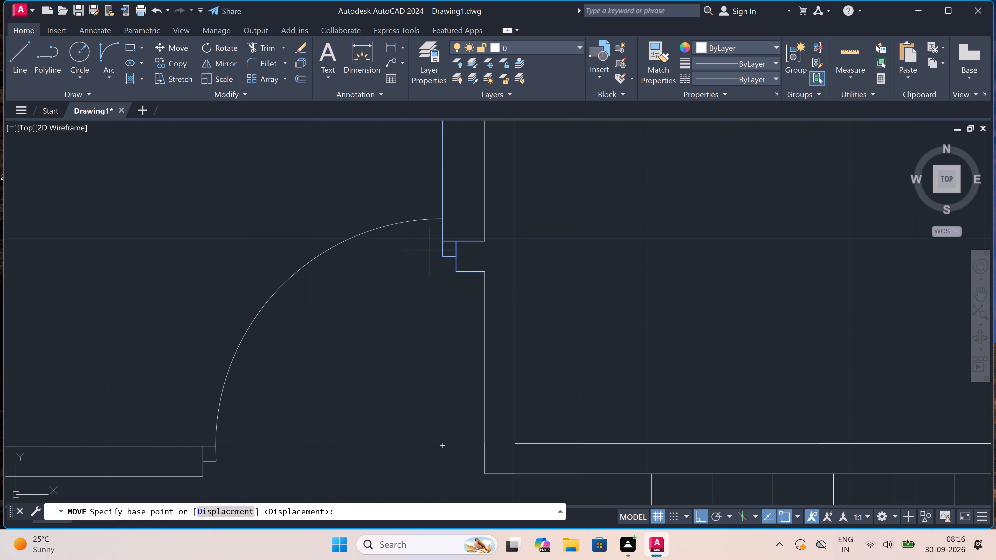
pyautogui.click(482, 272)
pyautogui.scroll(-1, 483, 272)
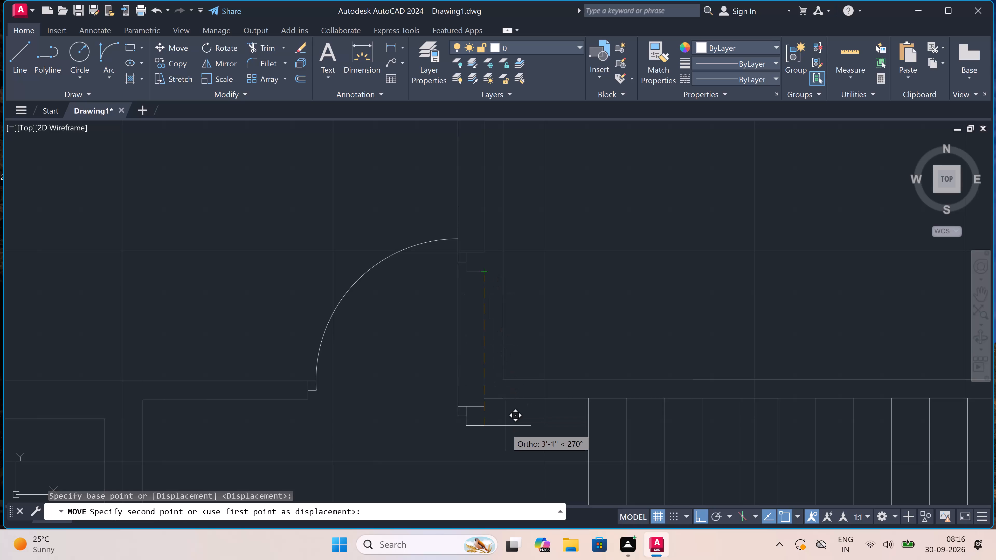
pyautogui.scroll(2, 468, 395)
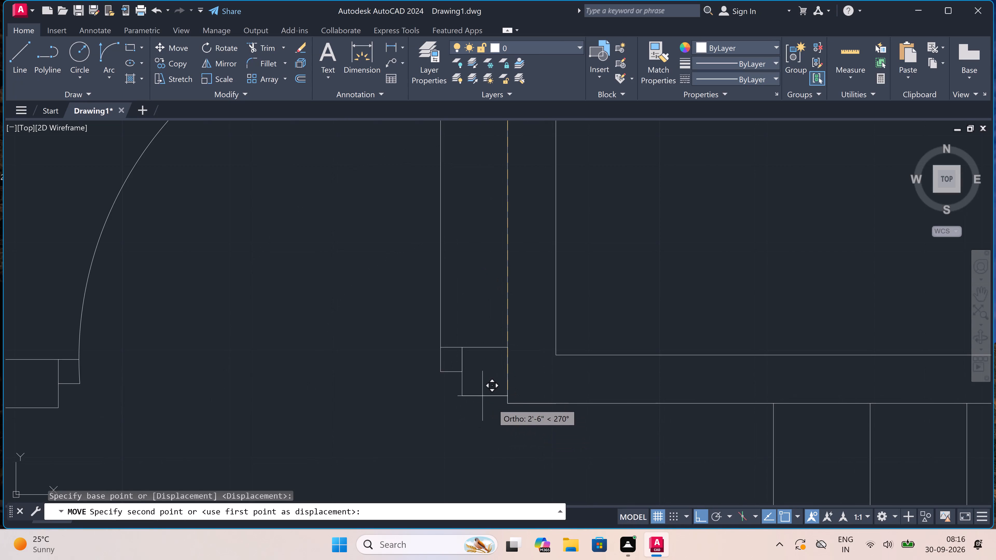
pyautogui.scroll(3, 502, 409)
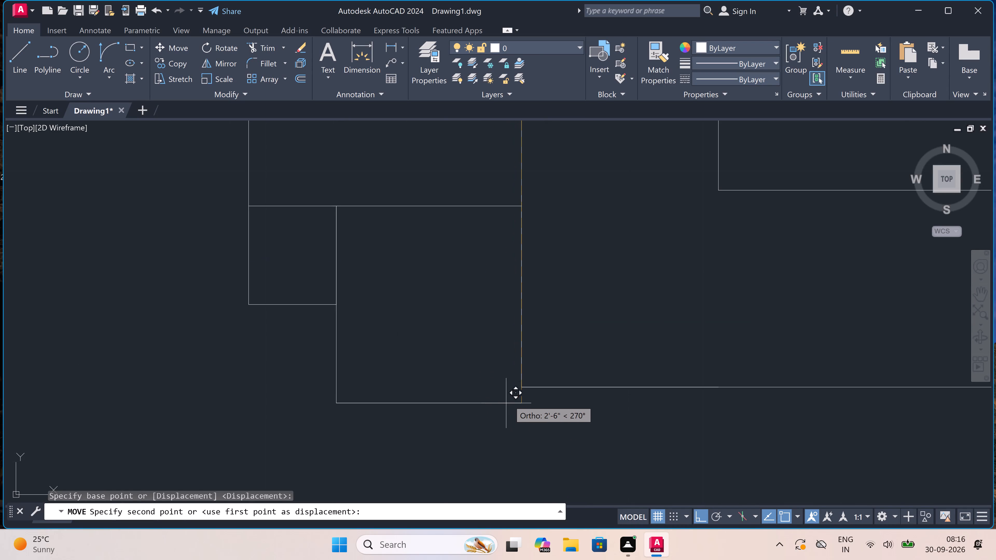
pyautogui.click(522, 387)
# Extend the vertical wall line beside the moved door downward to close the gap left by the old jamb.
pyautogui.scroll(-5, 469, 361)
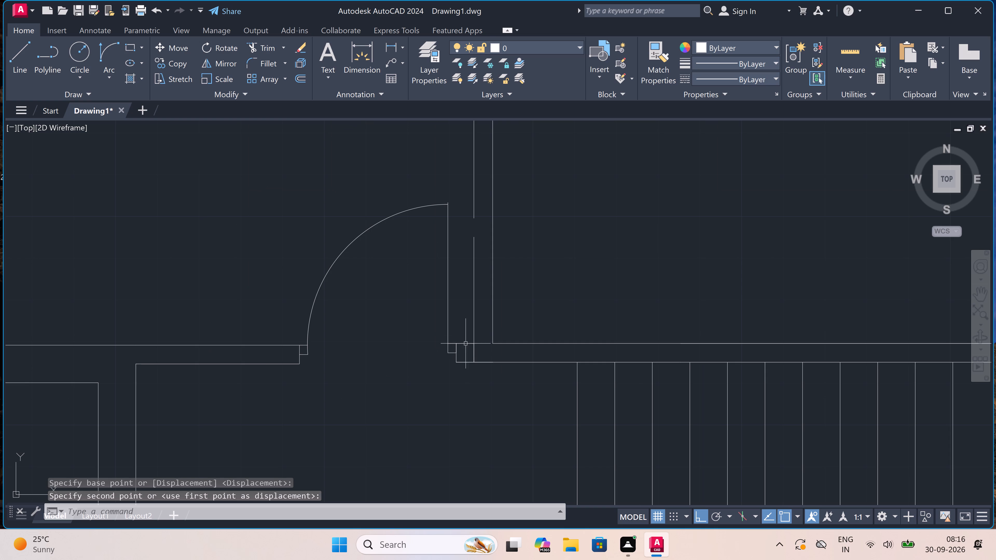
pyautogui.write('ex')
pyautogui.press('space')
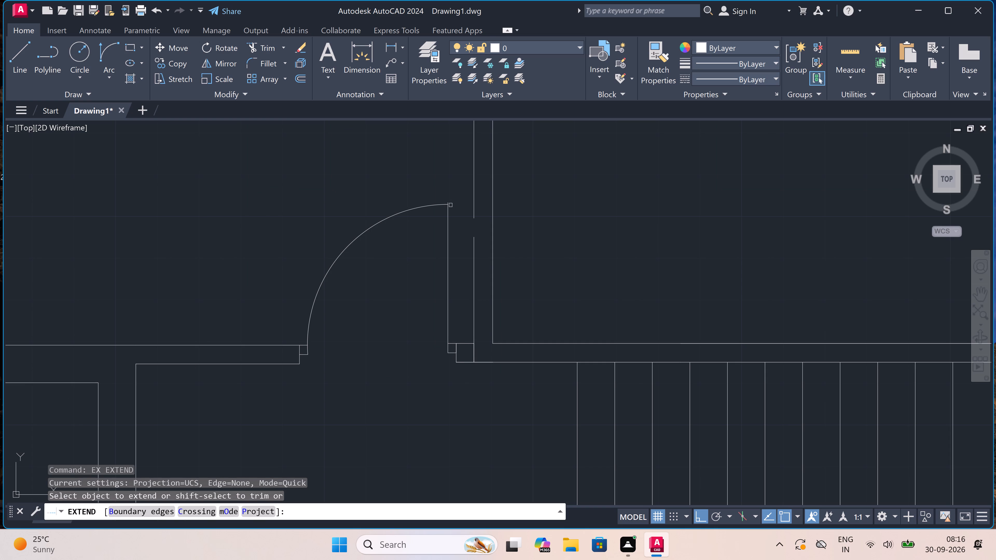
pyautogui.click(472, 162)
pyautogui.click(479, 164)
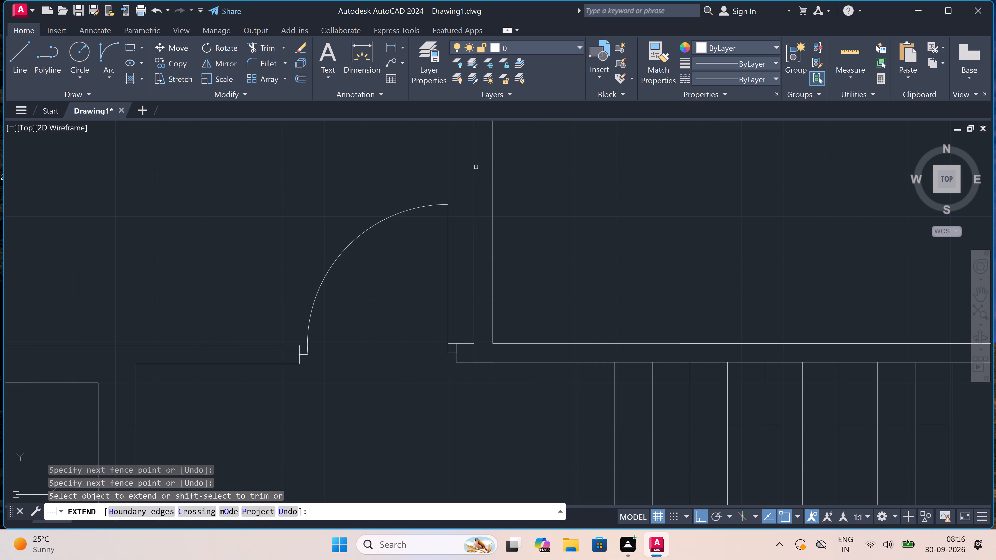
pyautogui.press('Escape')
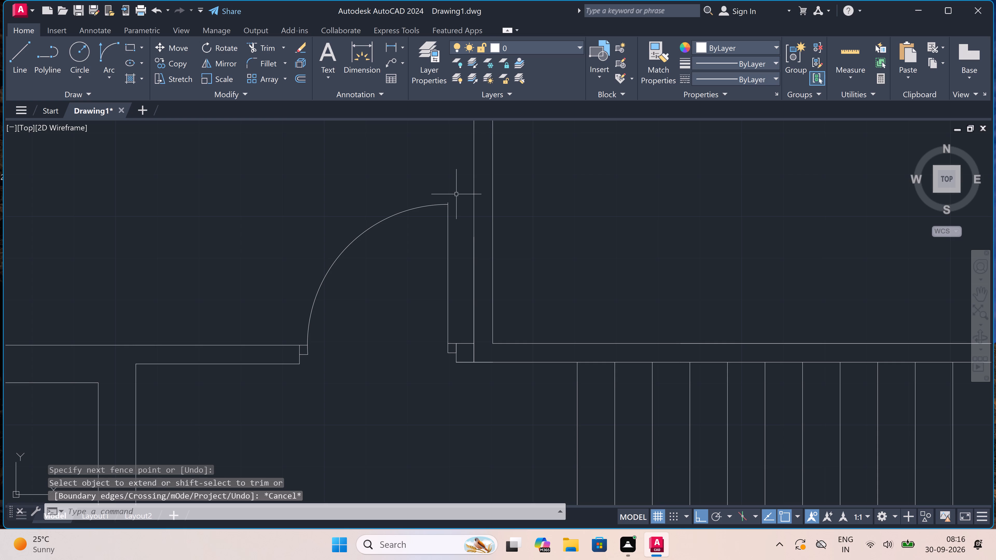
# Trim the door leaf line's overshoot above the end of the swing arc.
pyautogui.write('tr')
pyautogui.press('space')
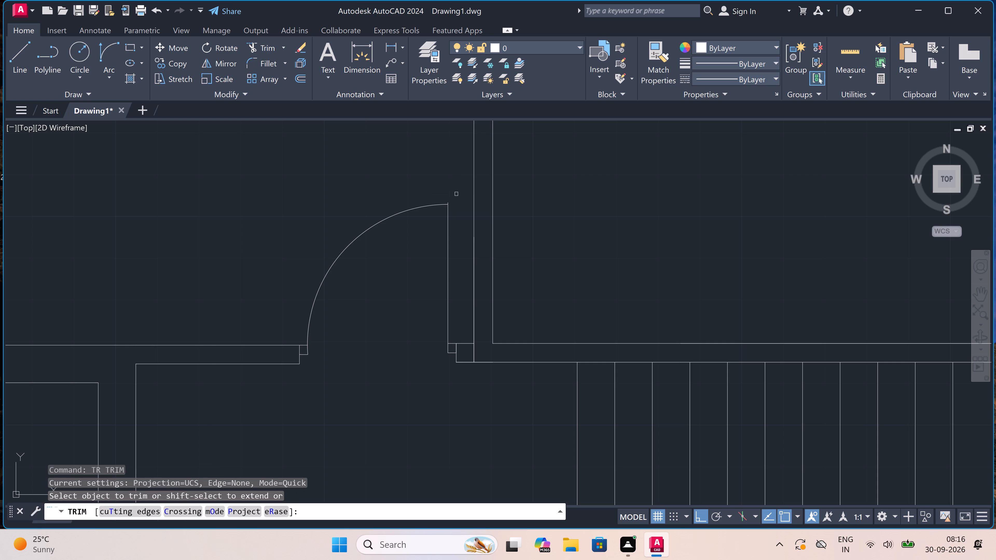
pyautogui.scroll(4, 442, 201)
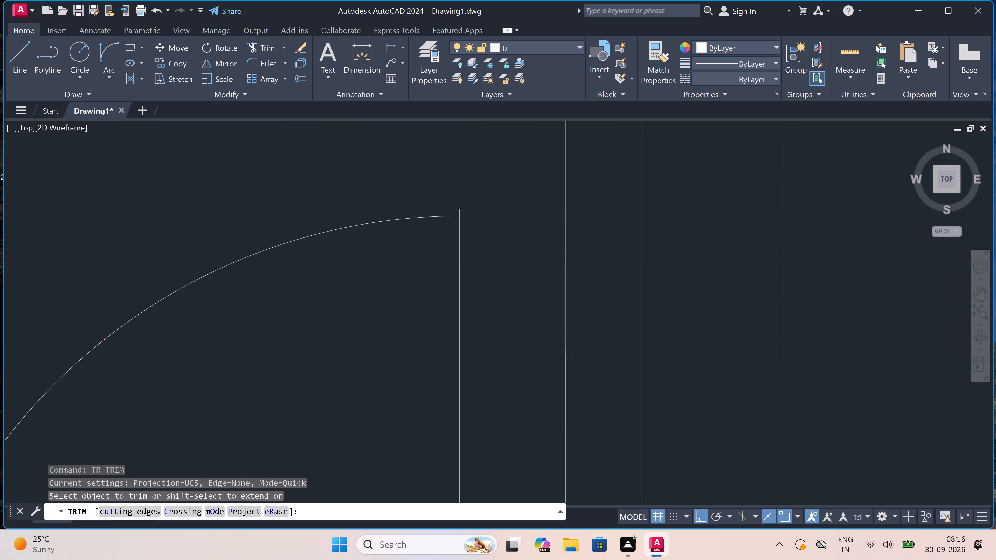
pyautogui.scroll(3, 462, 216)
pyautogui.moveTo(465, 226); pyautogui.dragTo(468, 226)
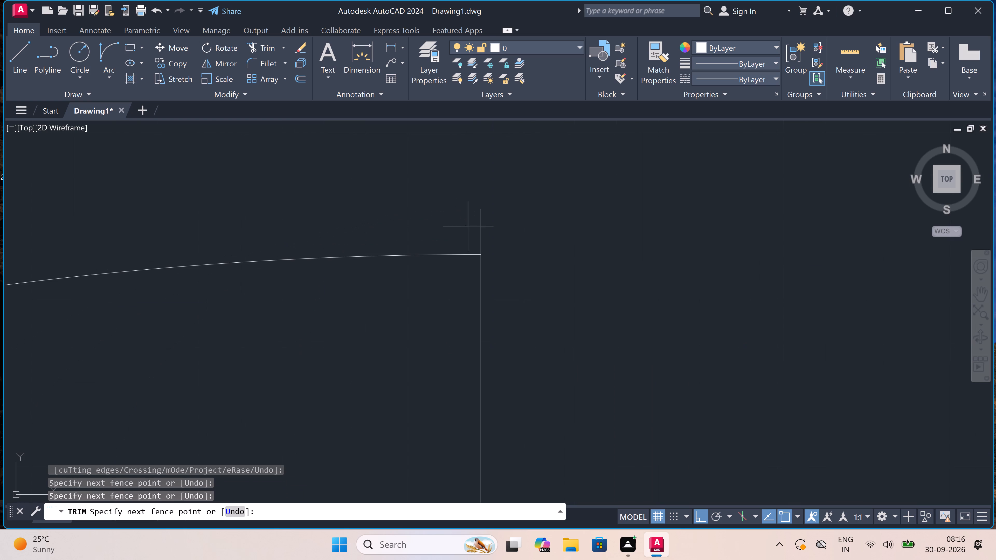
pyautogui.click(528, 229)
pyautogui.scroll(-7, 406, 220)
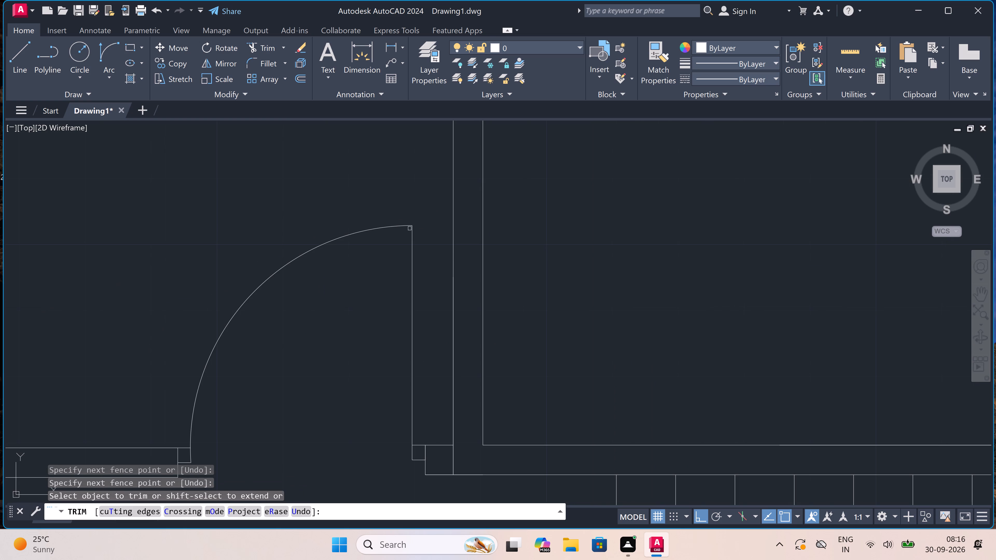
pyautogui.scroll(-4, 406, 256)
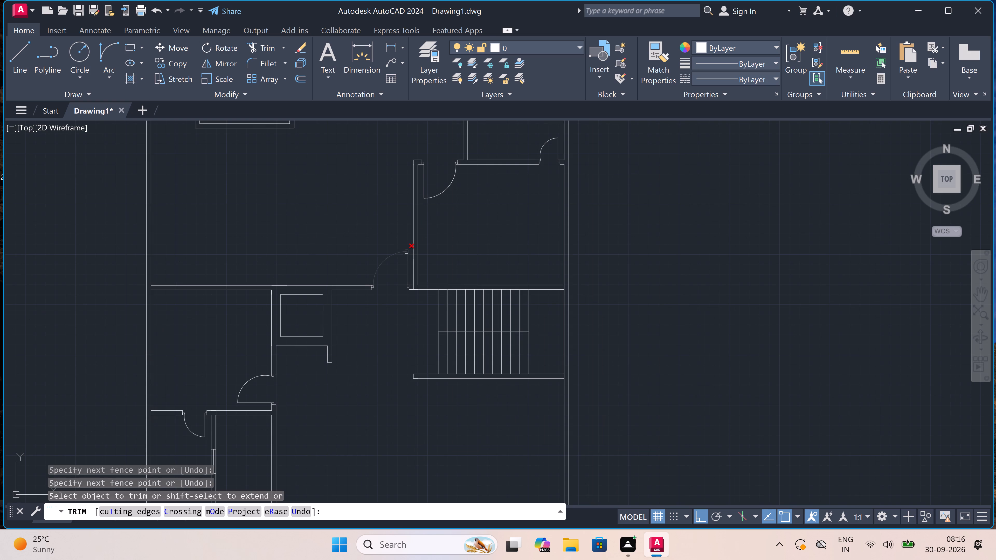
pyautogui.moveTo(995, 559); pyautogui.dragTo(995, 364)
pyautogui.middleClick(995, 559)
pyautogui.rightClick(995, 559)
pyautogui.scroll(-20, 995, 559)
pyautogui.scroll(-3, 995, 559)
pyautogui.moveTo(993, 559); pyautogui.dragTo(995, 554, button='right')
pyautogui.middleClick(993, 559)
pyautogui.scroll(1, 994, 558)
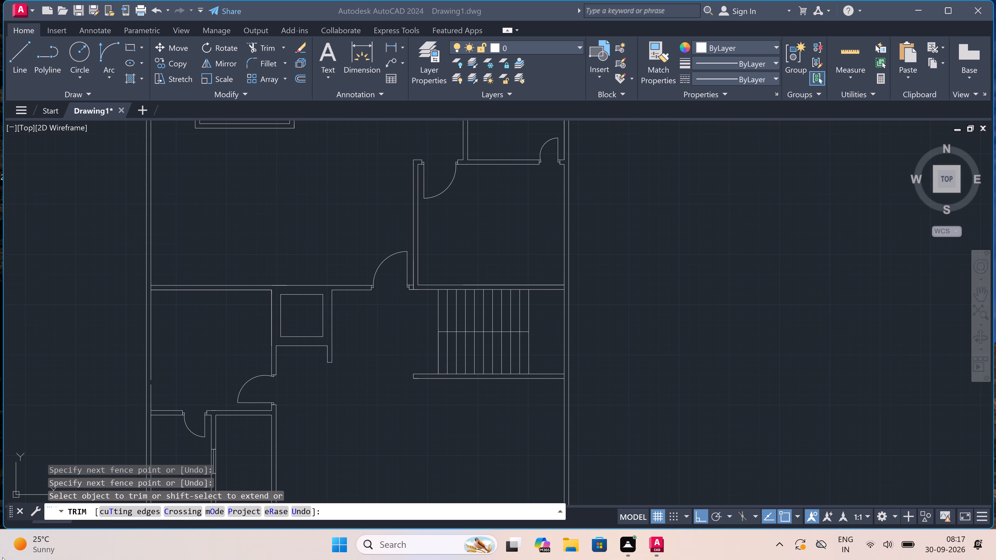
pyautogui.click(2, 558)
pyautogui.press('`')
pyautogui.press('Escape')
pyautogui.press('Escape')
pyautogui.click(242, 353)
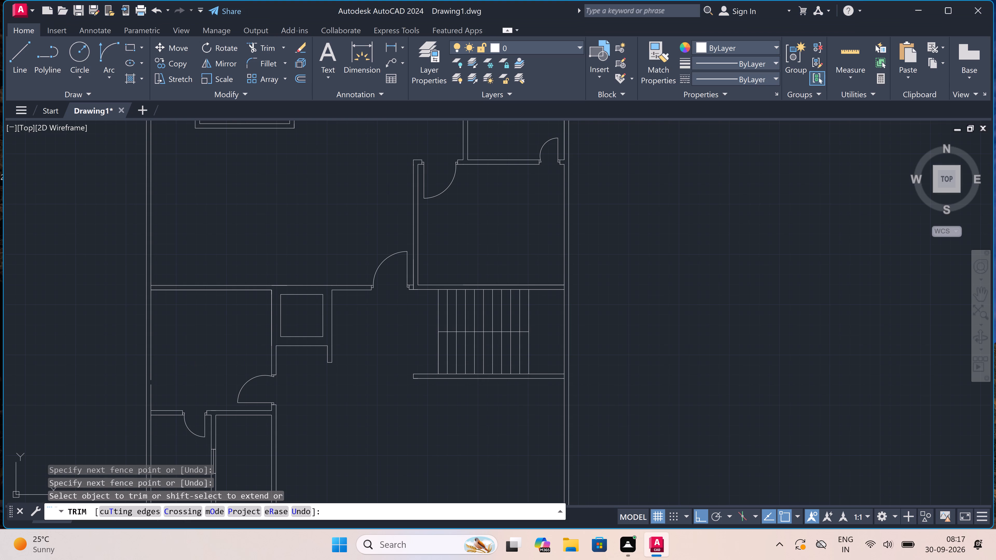
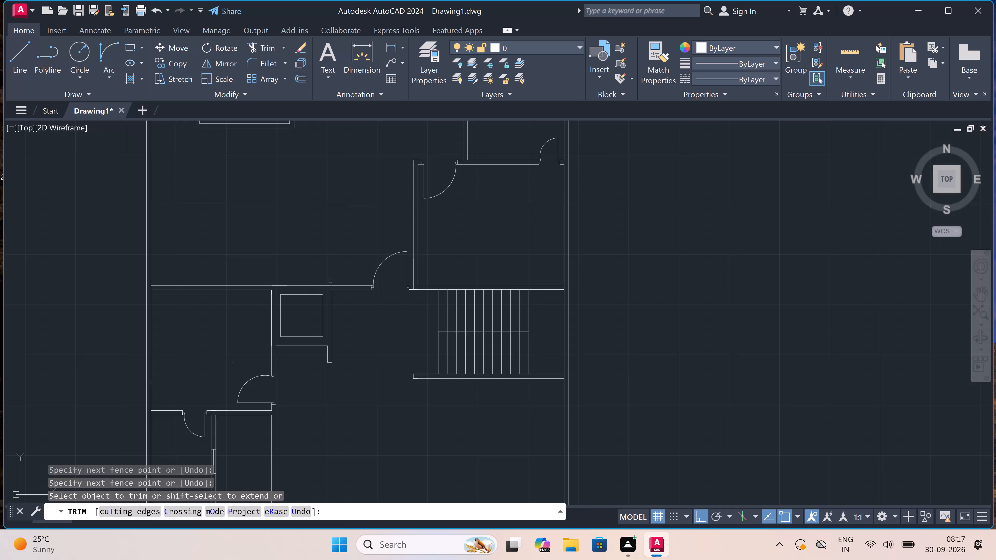
# Extend the inner line of the left outer wall to close the gaps along the left-hand rooms.
pyautogui.scroll(-2, 379, 346)
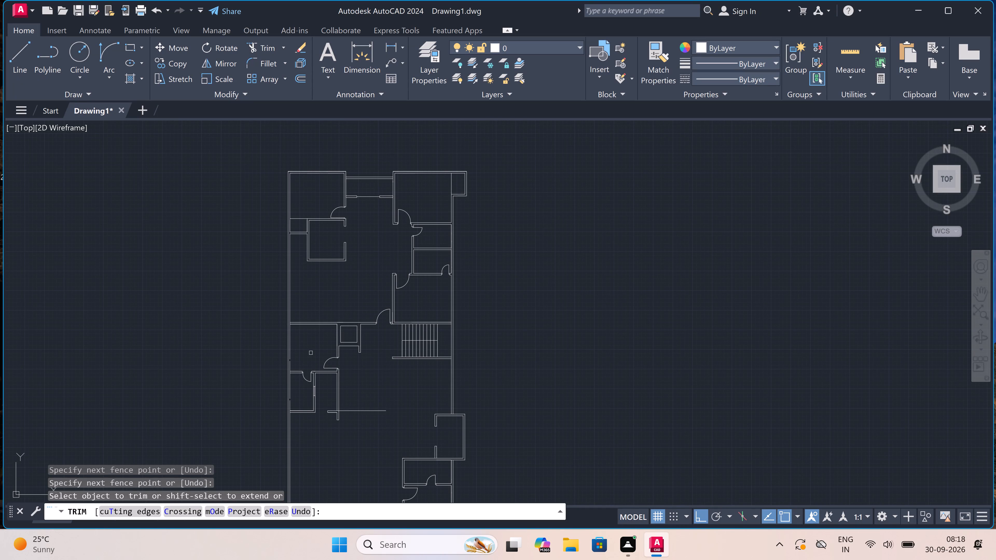
pyautogui.press('Escape')
pyautogui.write('ex')
pyautogui.press('space')
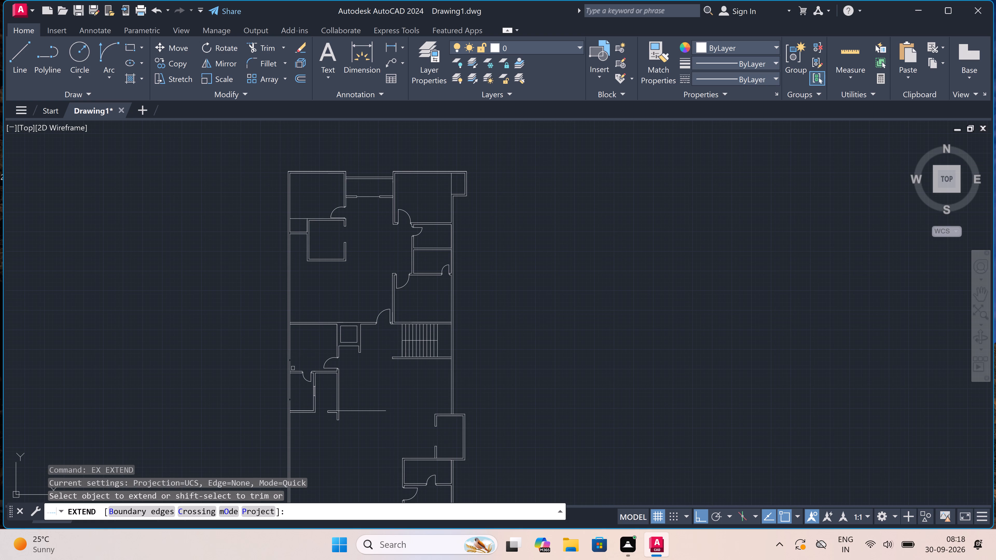
pyautogui.scroll(3, 287, 396)
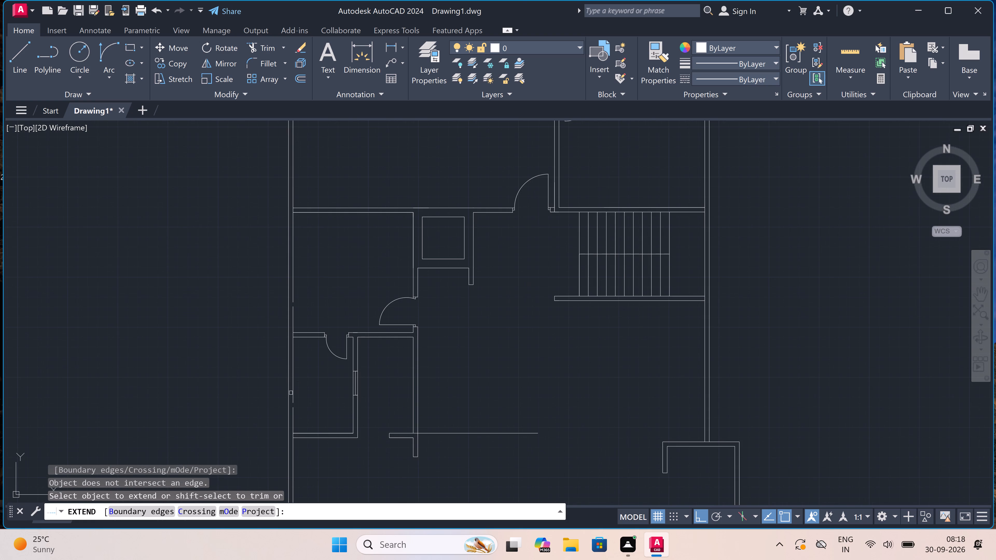
pyautogui.click(292, 395)
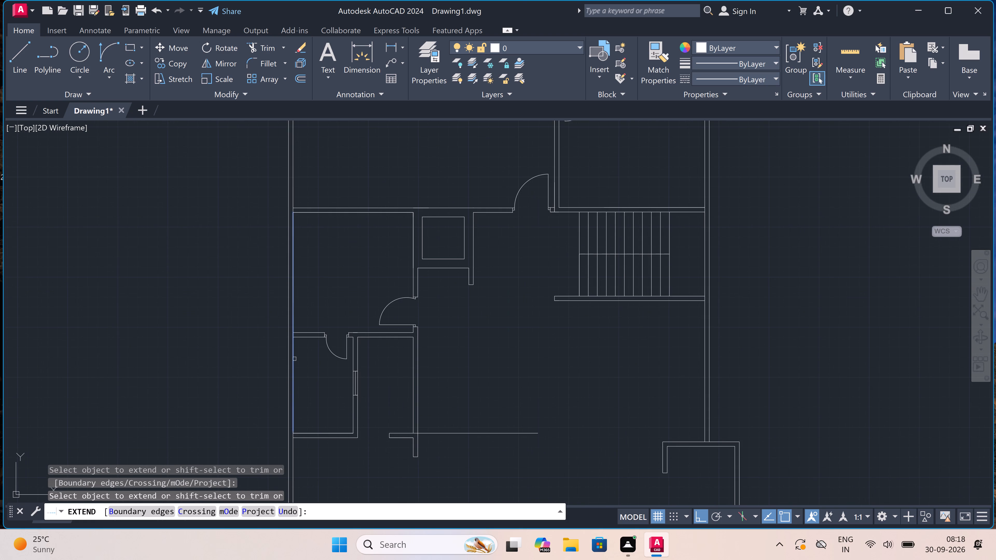
pyautogui.click(293, 315)
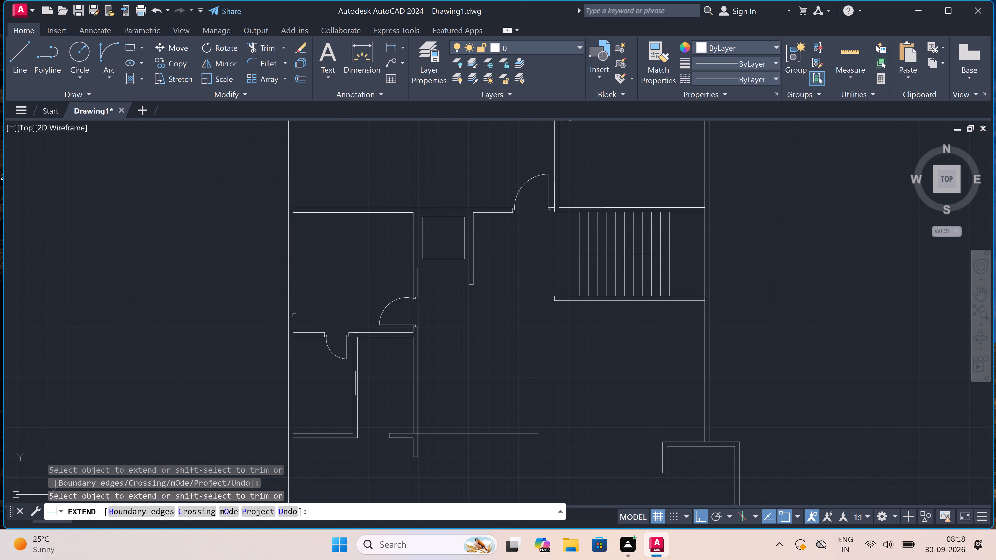
pyautogui.scroll(-1, 325, 316)
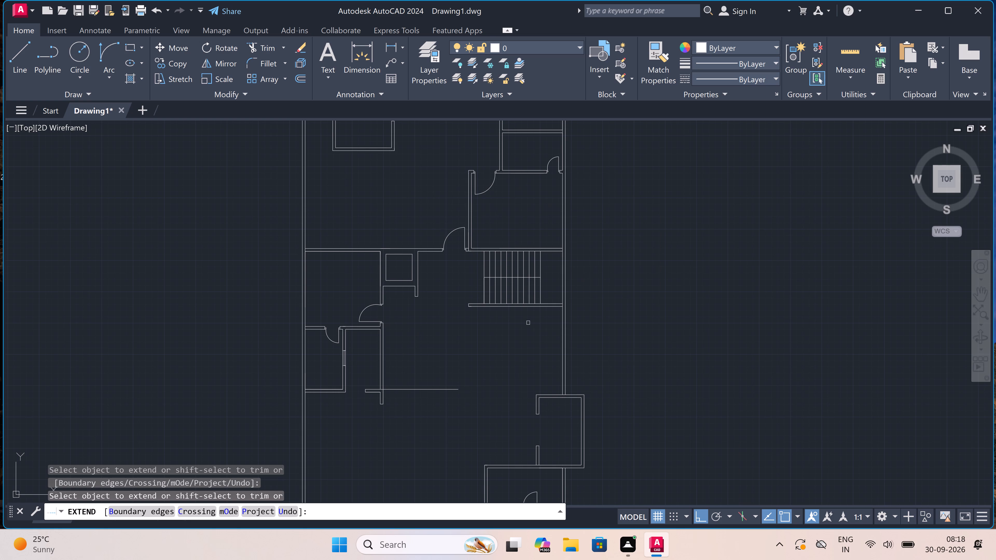
pyautogui.scroll(-2, 533, 323)
pyautogui.scroll(3, 542, 343)
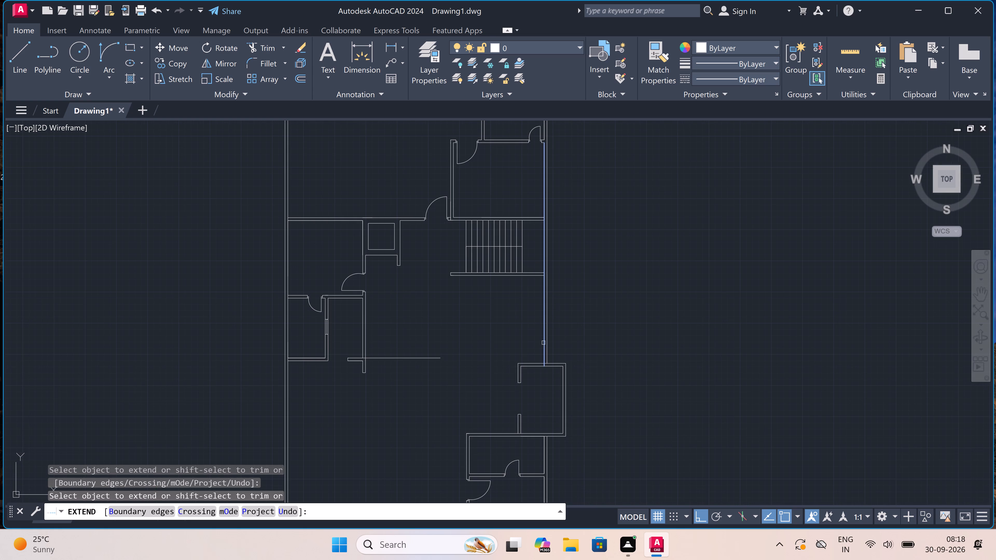
pyautogui.scroll(-2, 522, 343)
pyautogui.scroll(1, 482, 352)
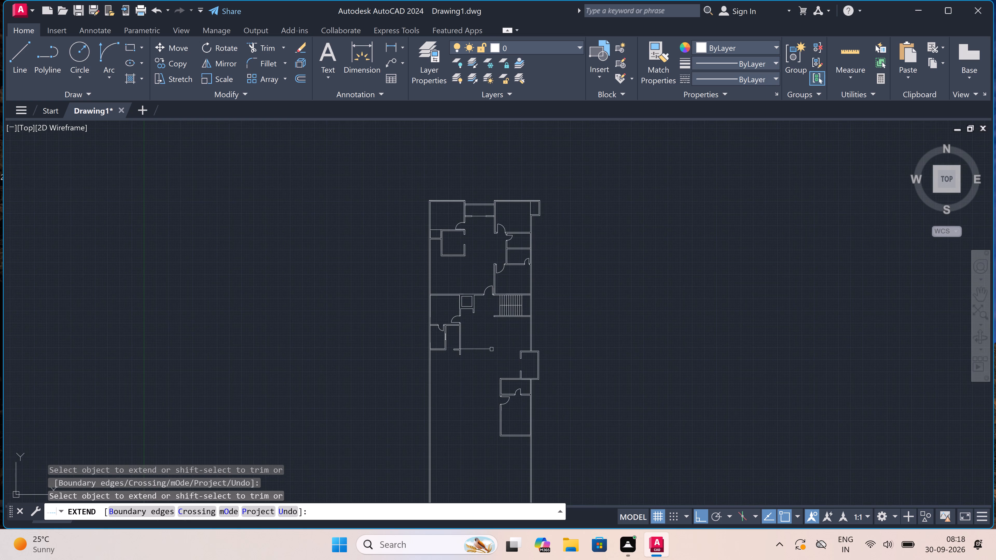
pyautogui.scroll(1, 482, 352)
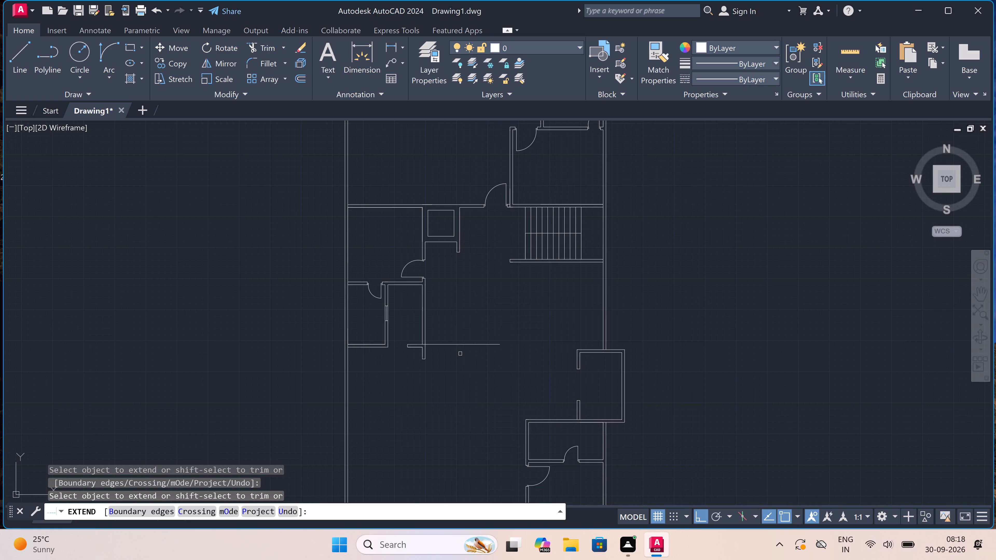
pyautogui.press('Escape')
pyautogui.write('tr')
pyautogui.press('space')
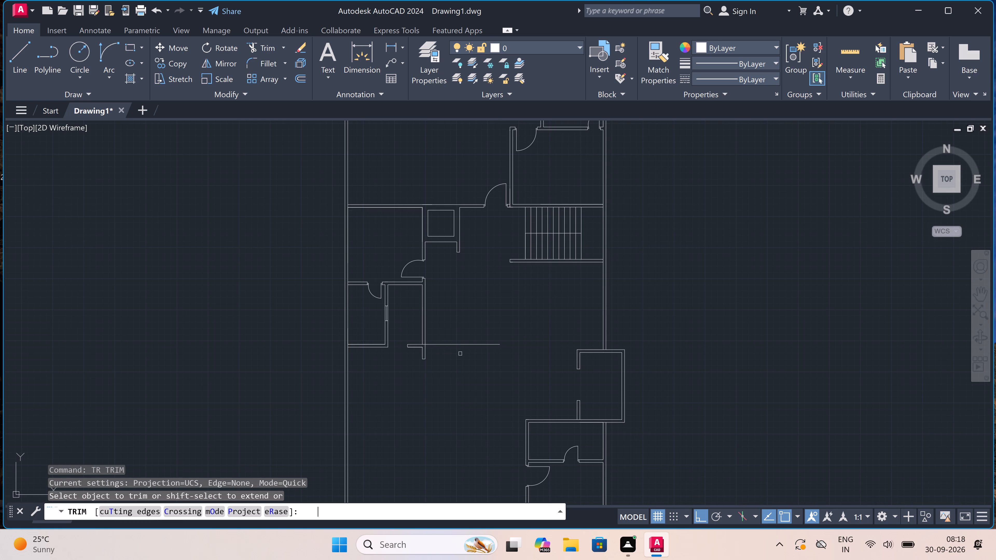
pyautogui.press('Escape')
# Draw a line about 8'-6" straight up from the free end of the 10' horizontal line.
pyautogui.write('l')
pyautogui.press('space')
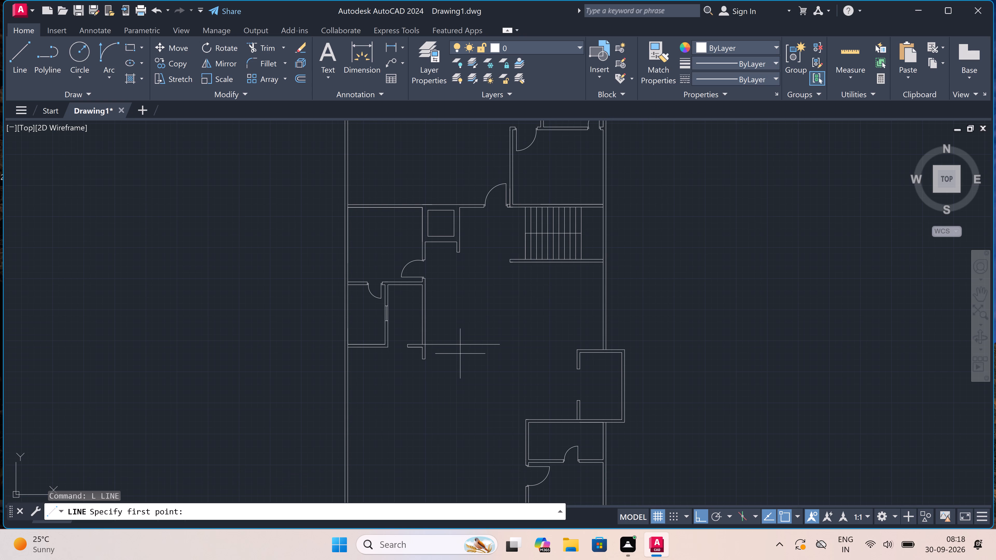
pyautogui.scroll(1, 485, 337)
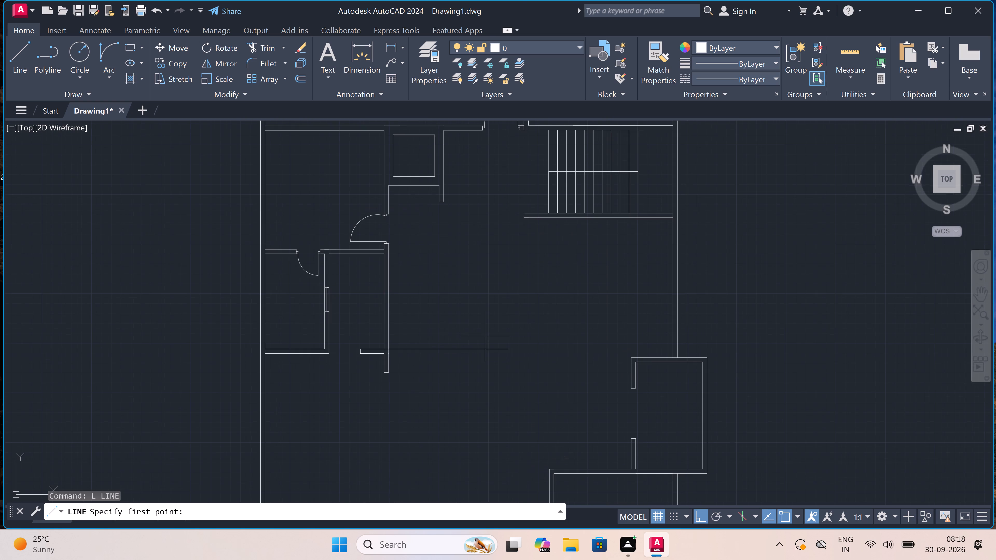
pyautogui.click(505, 350)
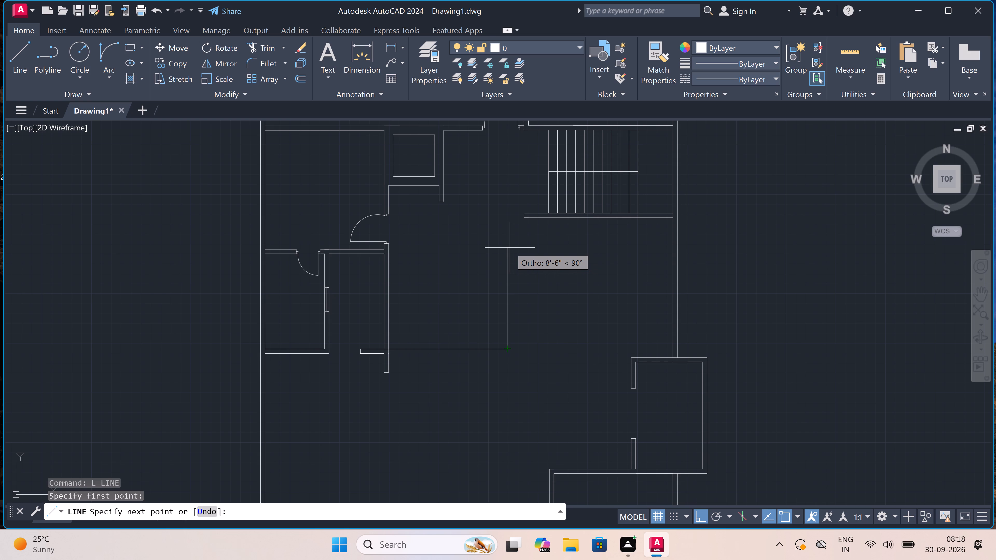
pyautogui.scroll(1, 510, 248)
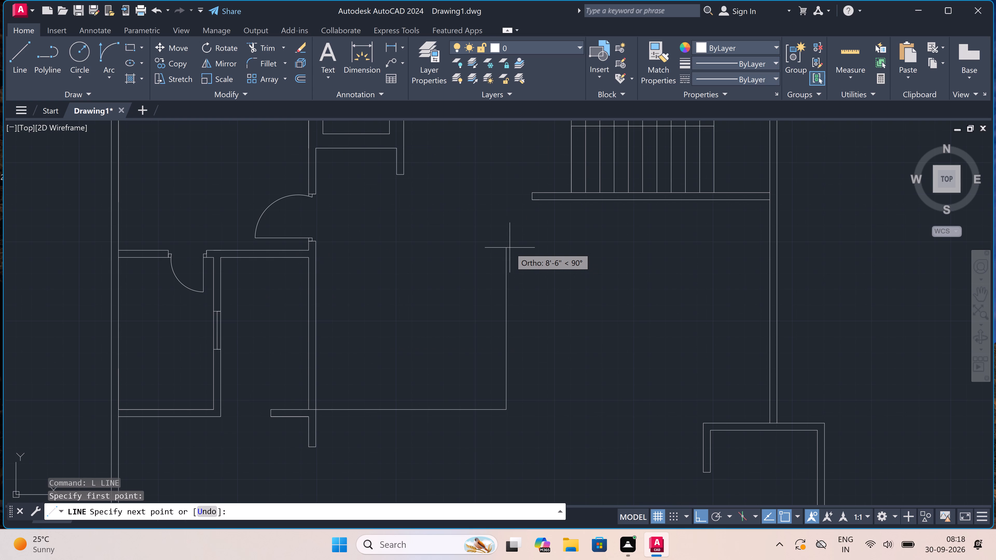
pyautogui.click(510, 248)
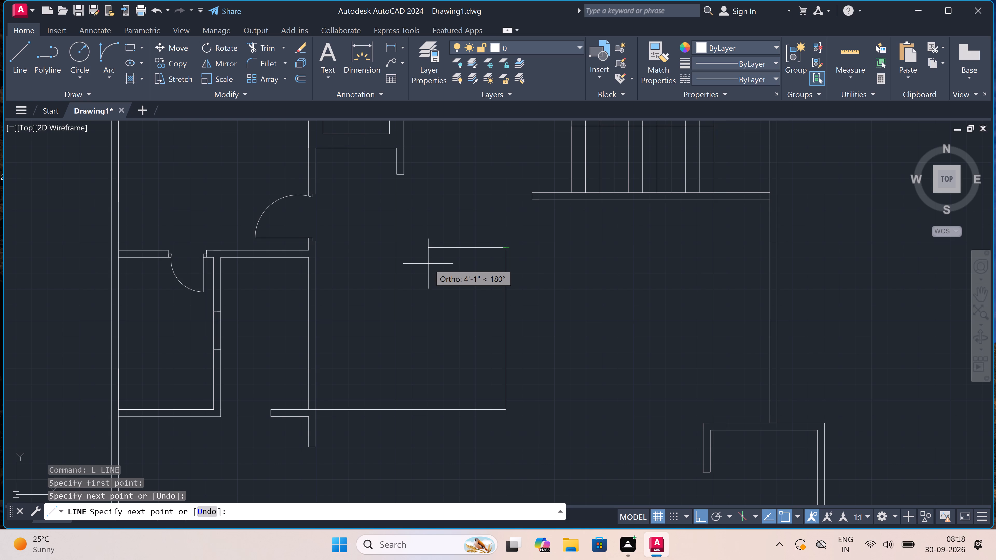
# Continue with a wall arm about 5'-10" long to the left, 4.5" thick, returning to the vertical line.
pyautogui.click(396, 248)
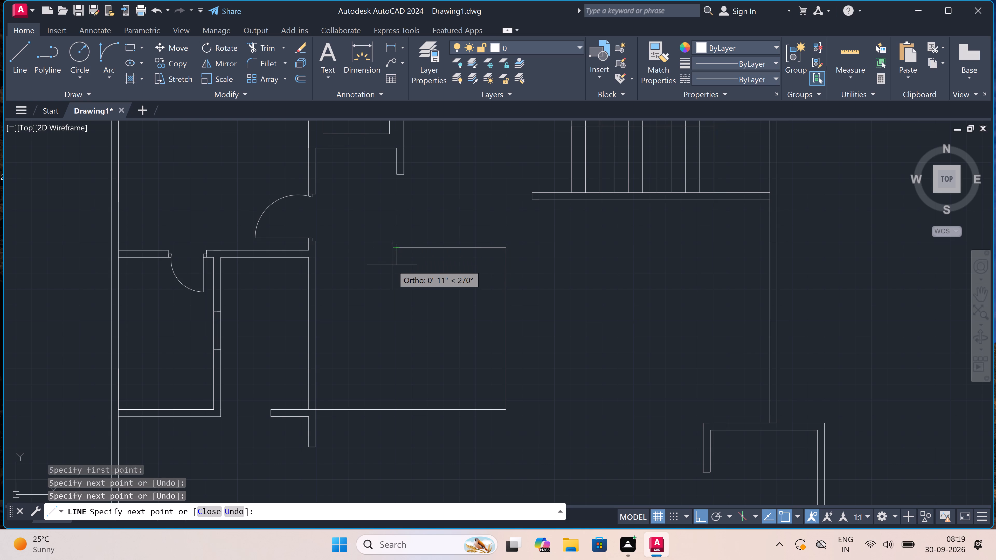
pyautogui.press('4')
pyautogui.write('.5')
pyautogui.write('"')
pyautogui.press('space')
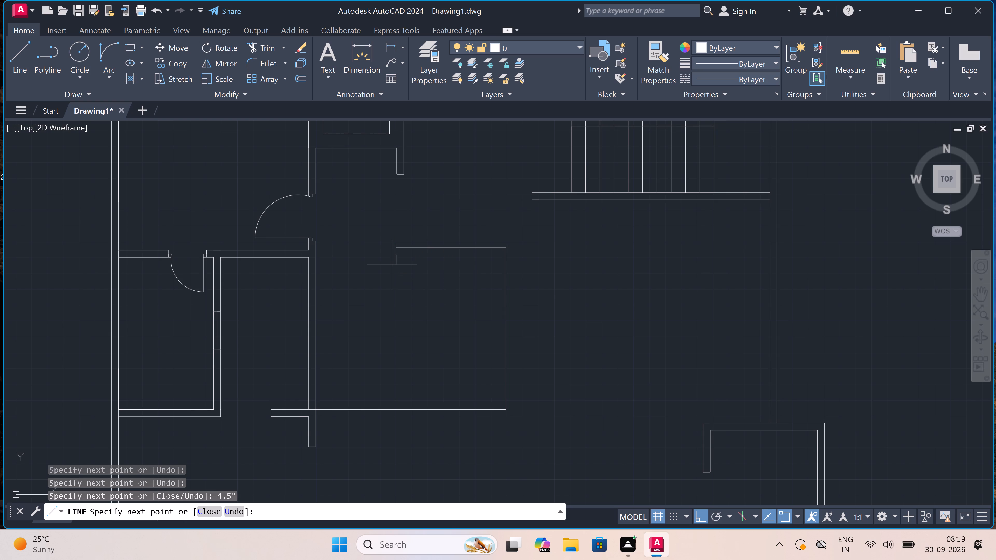
pyautogui.click(506, 257)
# Continue the 4.5" thick wall rightward past the near end of the lower stair wall and close it back to the vertical line's top.
pyautogui.scroll(2, 528, 251)
pyautogui.scroll(-2, 533, 241)
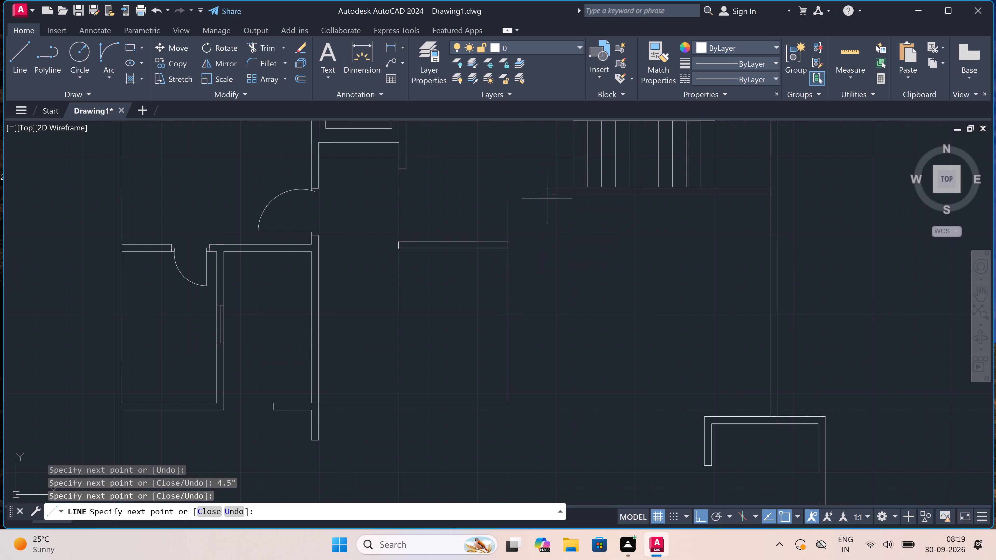
pyautogui.click(545, 248)
pyautogui.scroll(1, 541, 233)
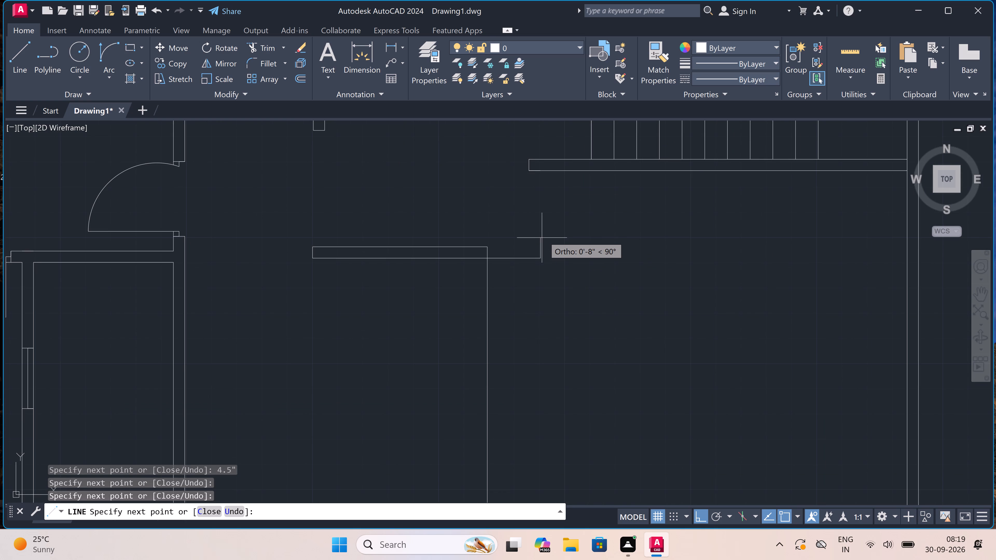
pyautogui.write('4.5"')
pyautogui.press('space')
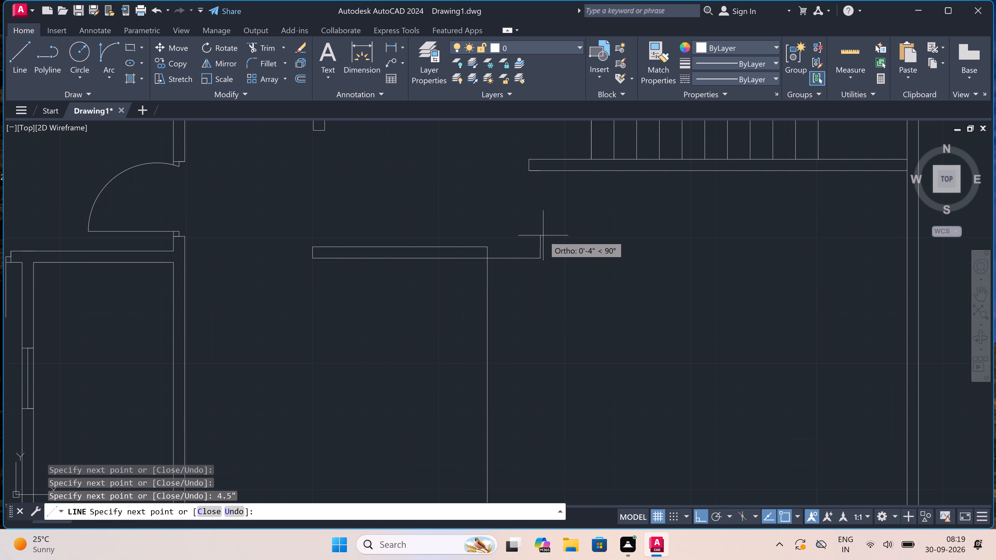
pyautogui.scroll(2, 543, 235)
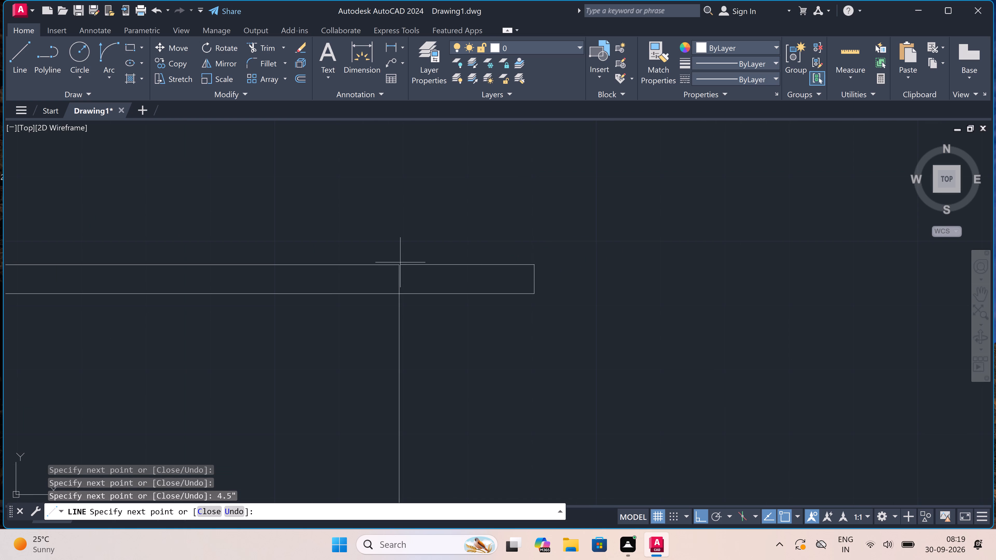
pyautogui.click(398, 264)
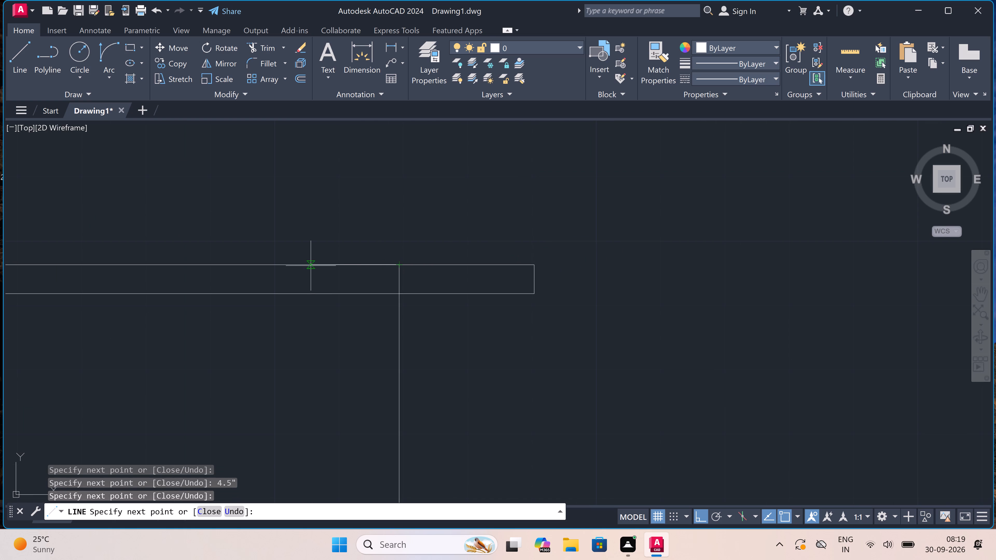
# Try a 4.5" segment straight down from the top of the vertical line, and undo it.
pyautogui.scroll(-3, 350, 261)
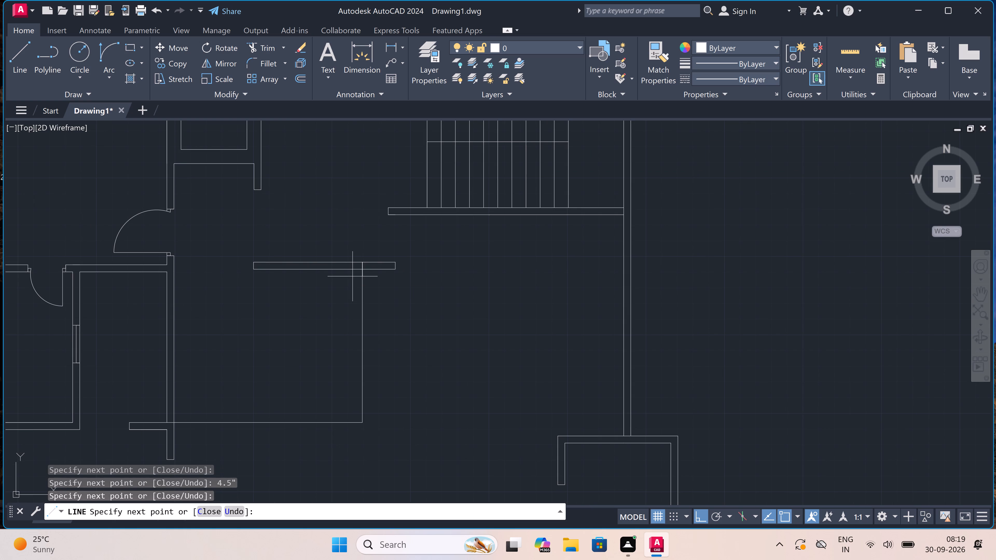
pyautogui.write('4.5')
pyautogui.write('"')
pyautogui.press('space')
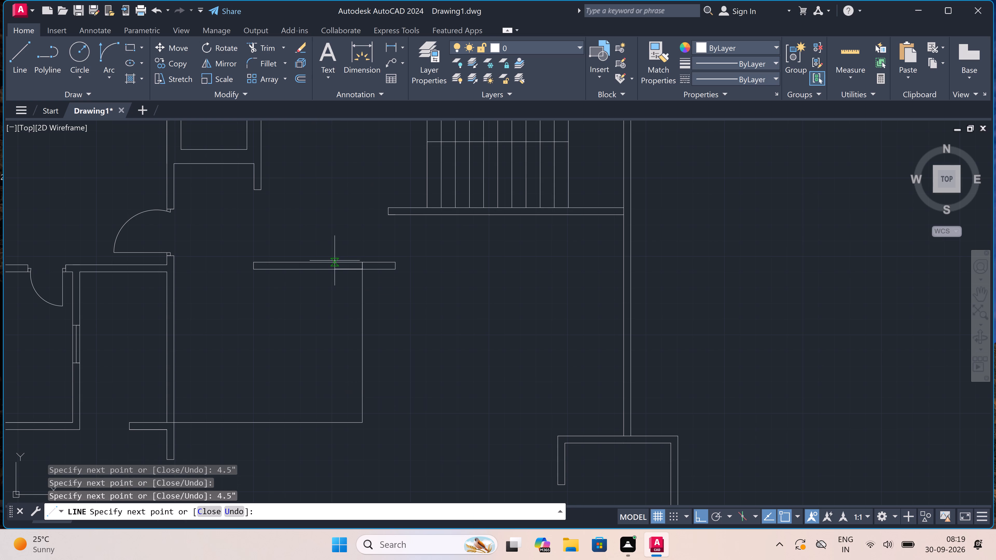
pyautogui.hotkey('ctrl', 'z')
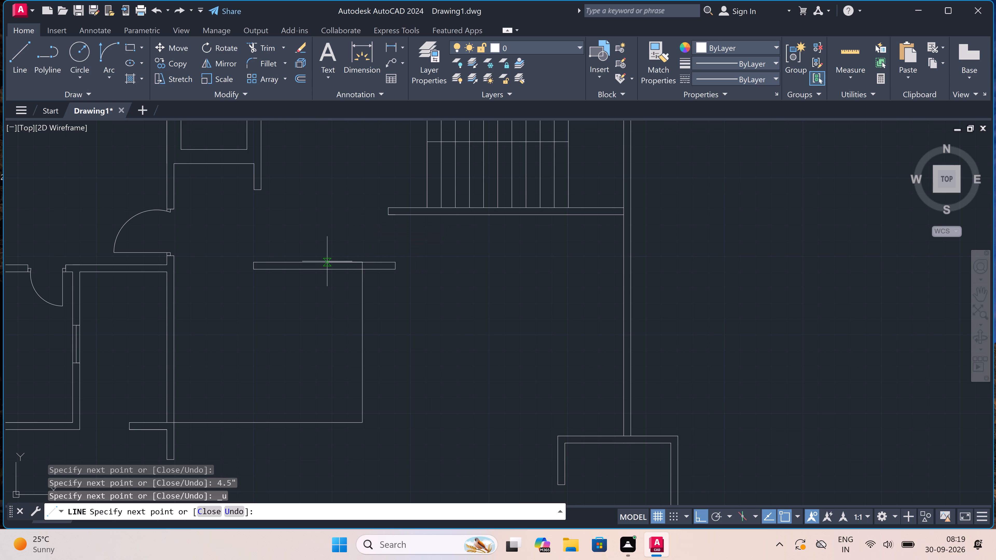
# Draw the vertical wall's second face 4.5" to the left, running from the top edge down to the 10' line.
pyautogui.write('4.5')
pyautogui.write('"')
pyautogui.press('space')
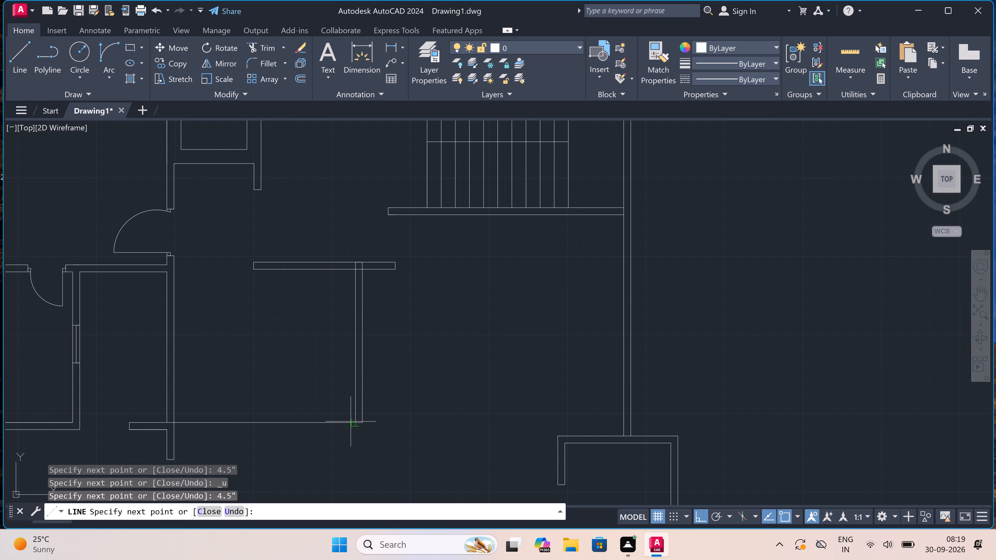
pyautogui.scroll(2, 351, 422)
pyautogui.click(360, 425)
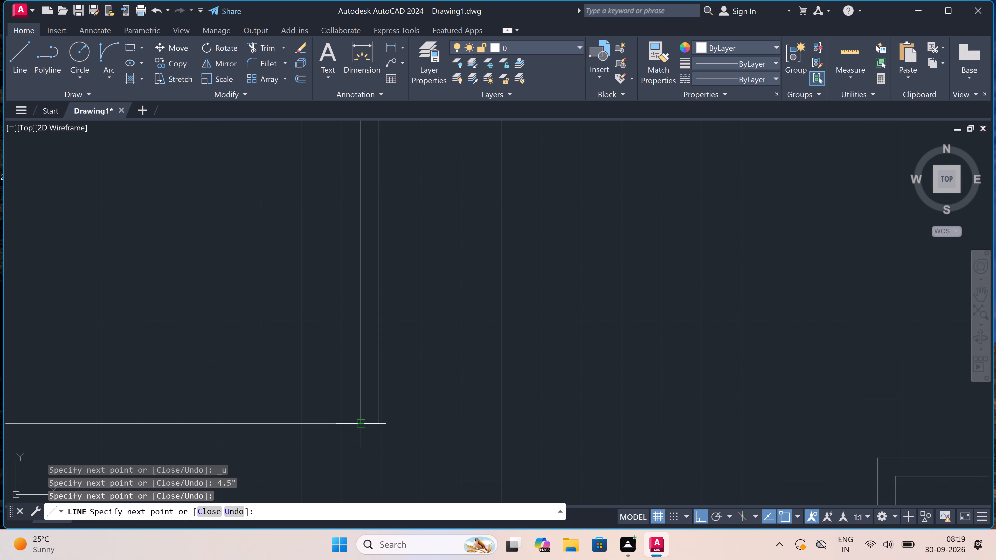
pyautogui.press('Escape')
# Trim away the 10' horizontal line between the left-hand room wall and the new vertical wall.
pyautogui.write('tr')
pyautogui.press('space')
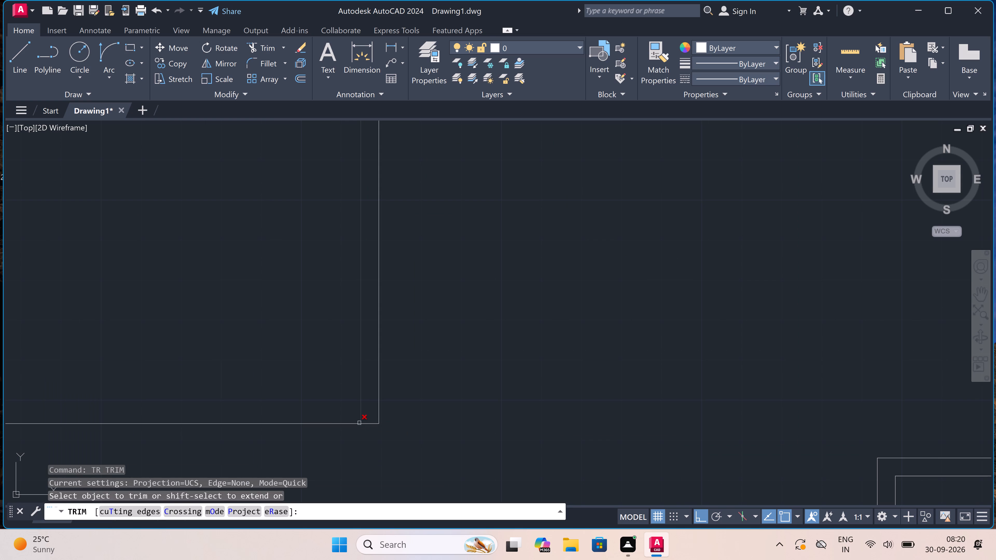
pyautogui.scroll(-3, 361, 416)
pyautogui.click(332, 408)
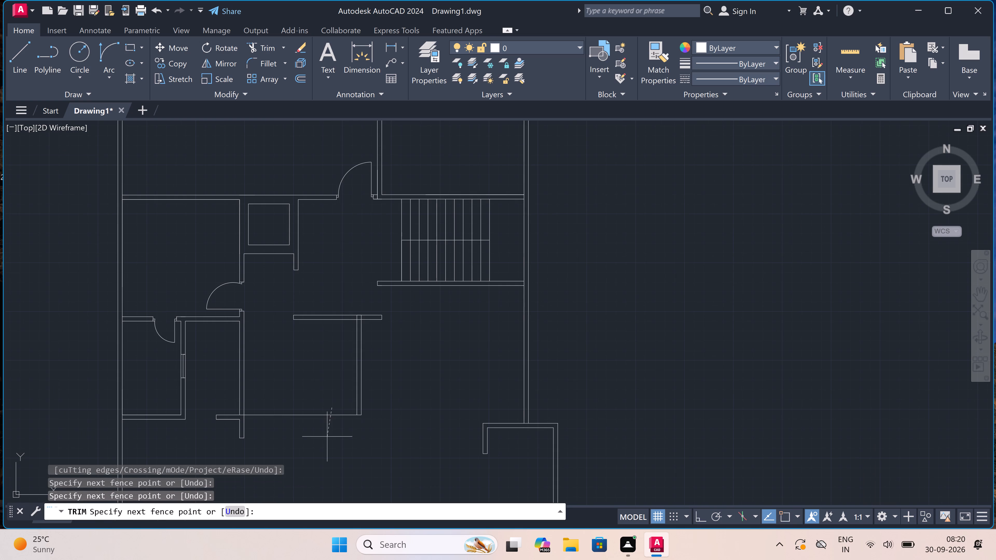
pyautogui.click(326, 440)
# Trim the overlapping wall lines where the new vertical wall meets the horizontal one, leaving an open T-junction.
pyautogui.scroll(-3, 325, 408)
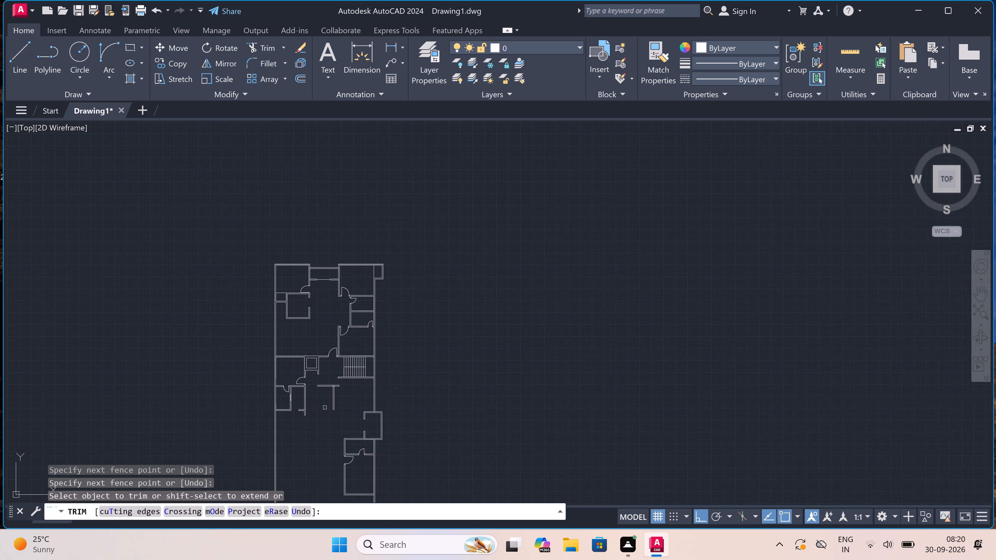
pyautogui.scroll(2, 325, 408)
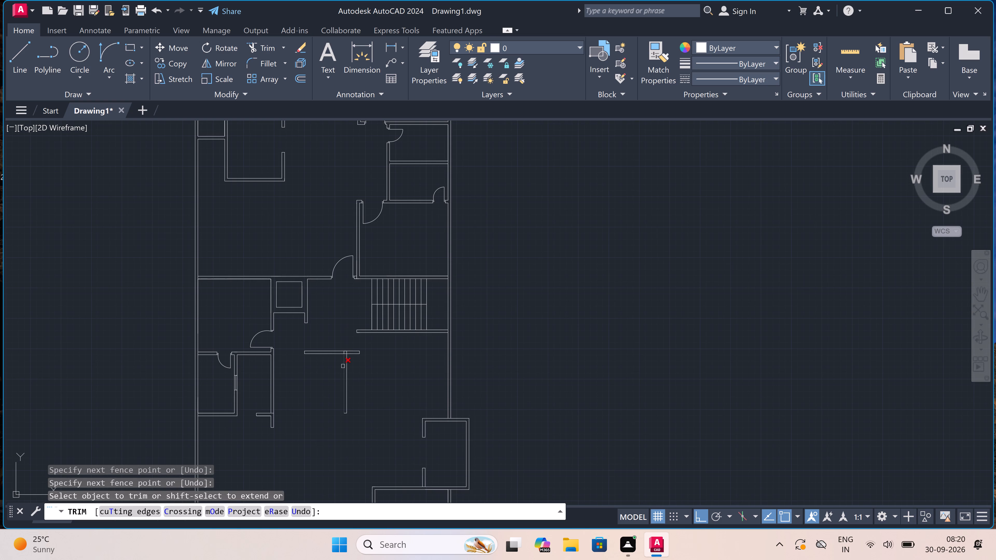
pyautogui.scroll(2, 347, 357)
pyautogui.scroll(3, 329, 344)
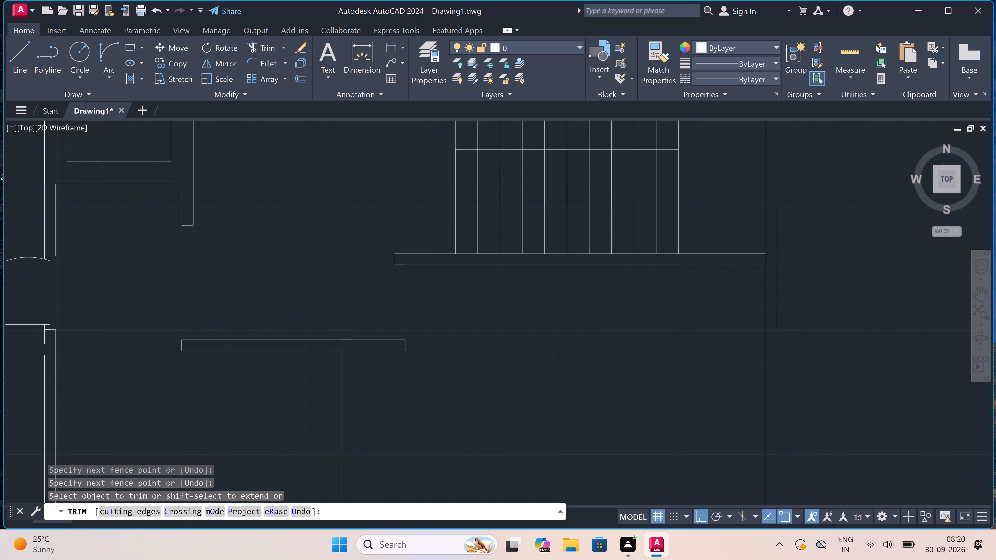
pyautogui.click(329, 344)
pyautogui.click(405, 353)
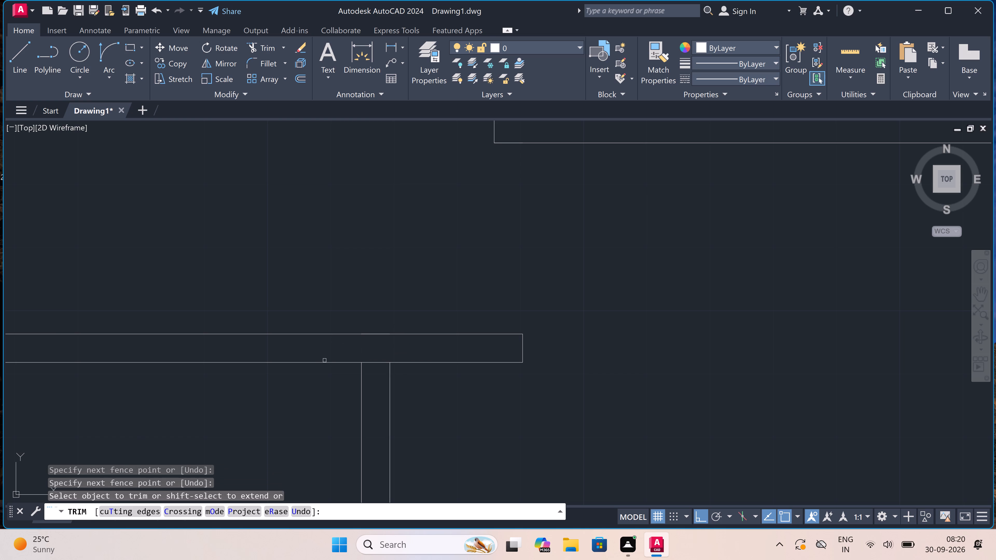
pyautogui.click(380, 354)
pyautogui.click(378, 381)
pyautogui.scroll(-2, 378, 381)
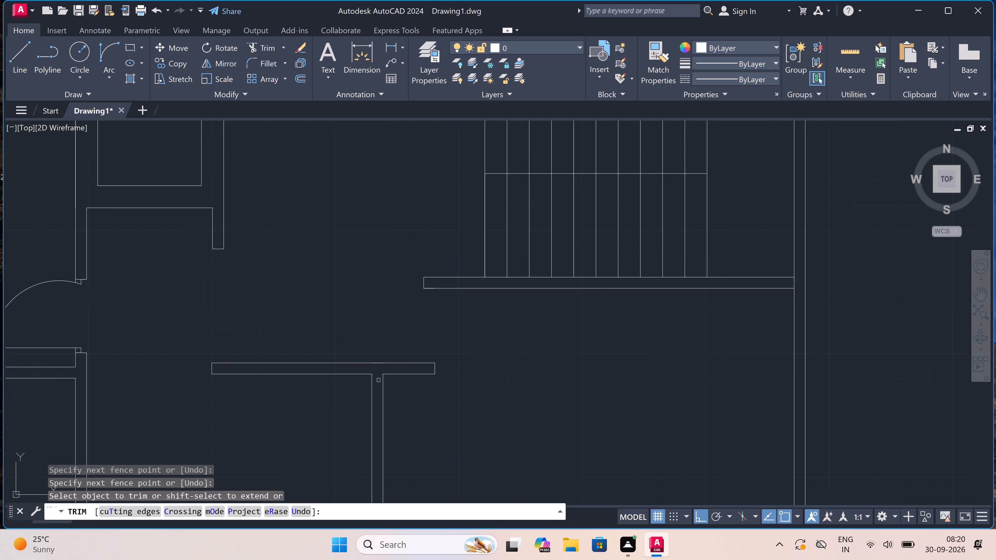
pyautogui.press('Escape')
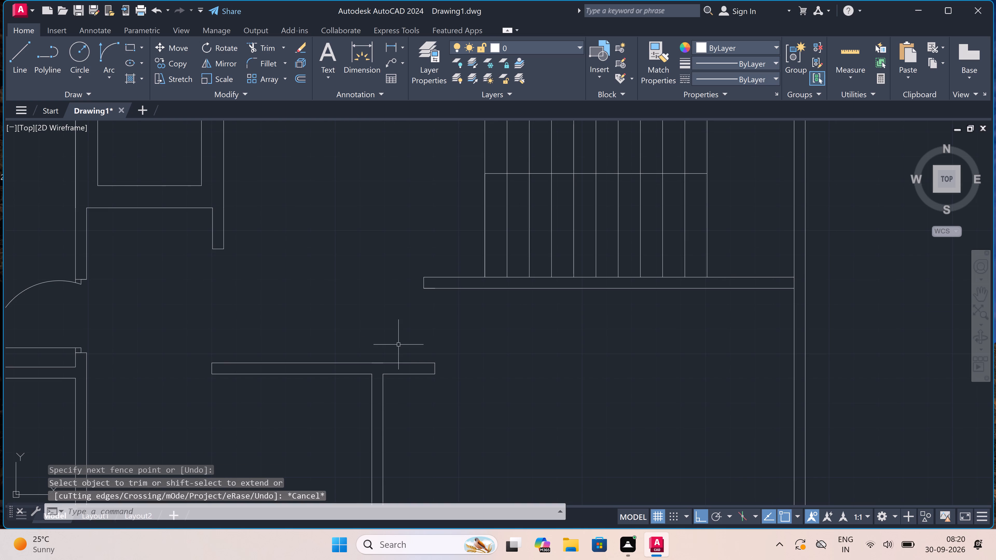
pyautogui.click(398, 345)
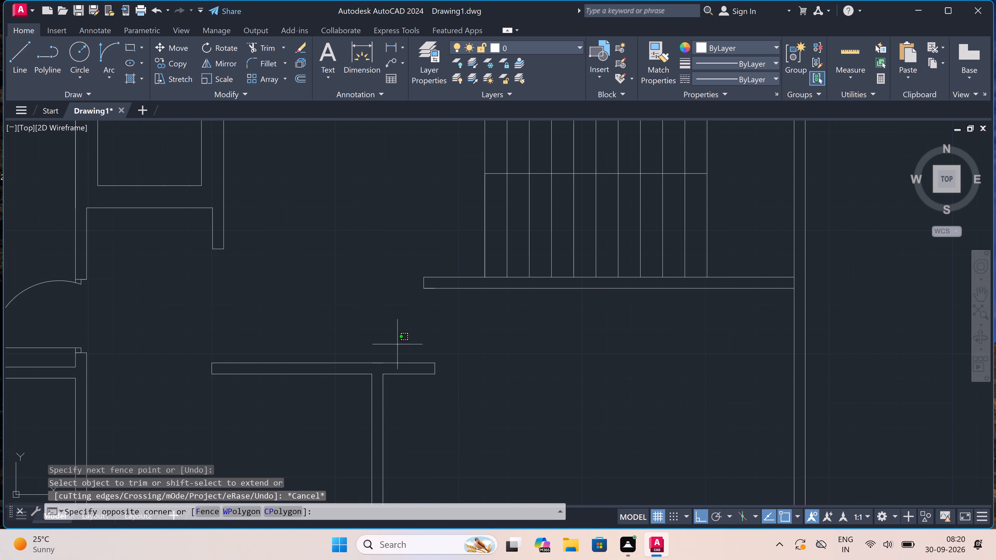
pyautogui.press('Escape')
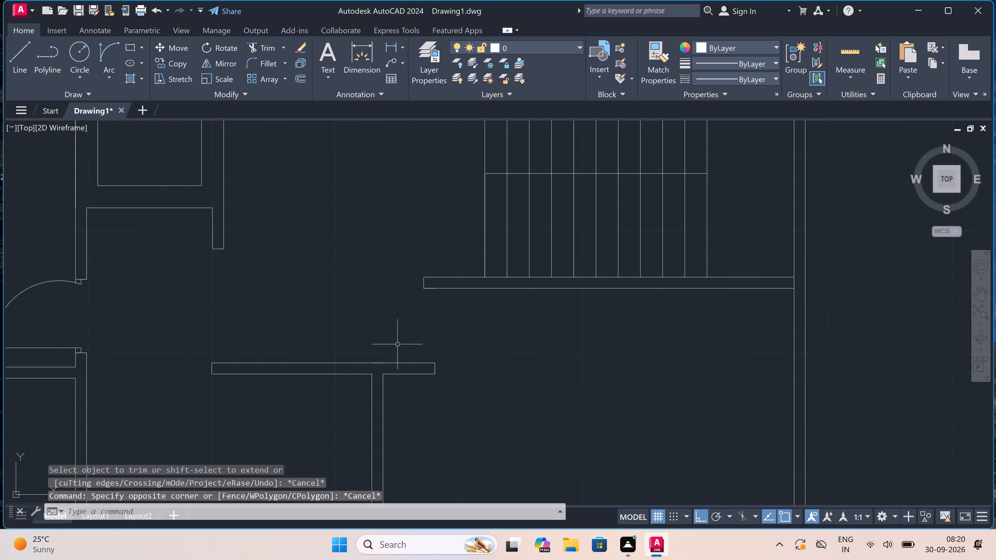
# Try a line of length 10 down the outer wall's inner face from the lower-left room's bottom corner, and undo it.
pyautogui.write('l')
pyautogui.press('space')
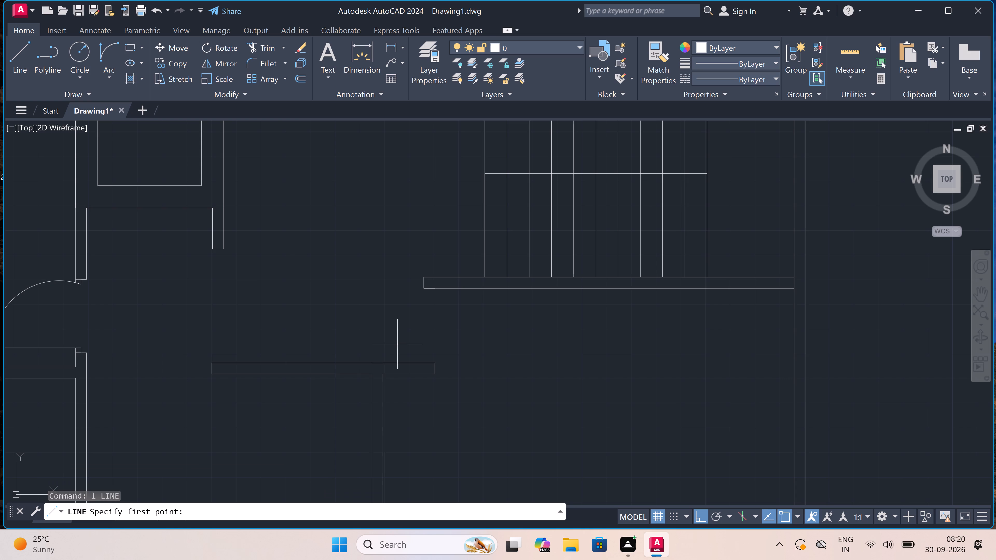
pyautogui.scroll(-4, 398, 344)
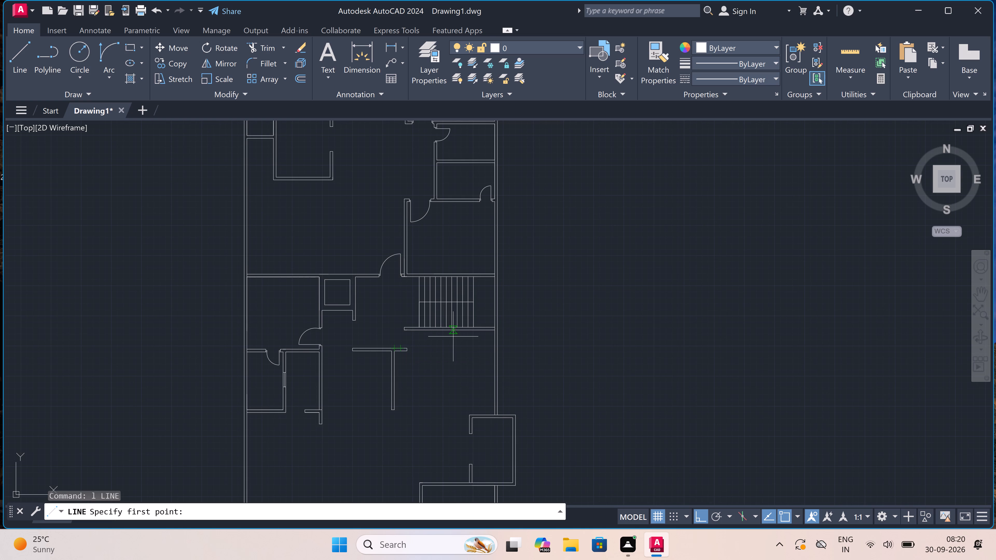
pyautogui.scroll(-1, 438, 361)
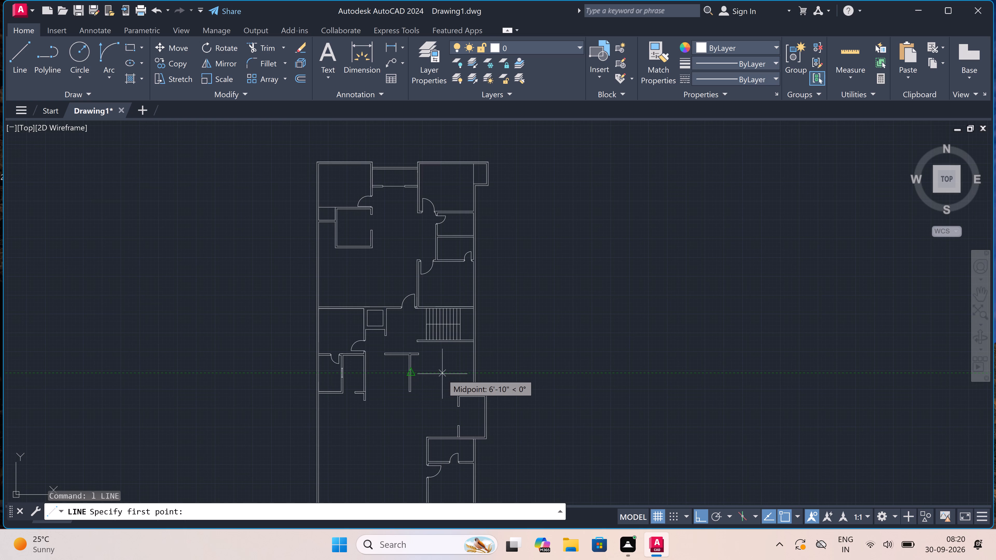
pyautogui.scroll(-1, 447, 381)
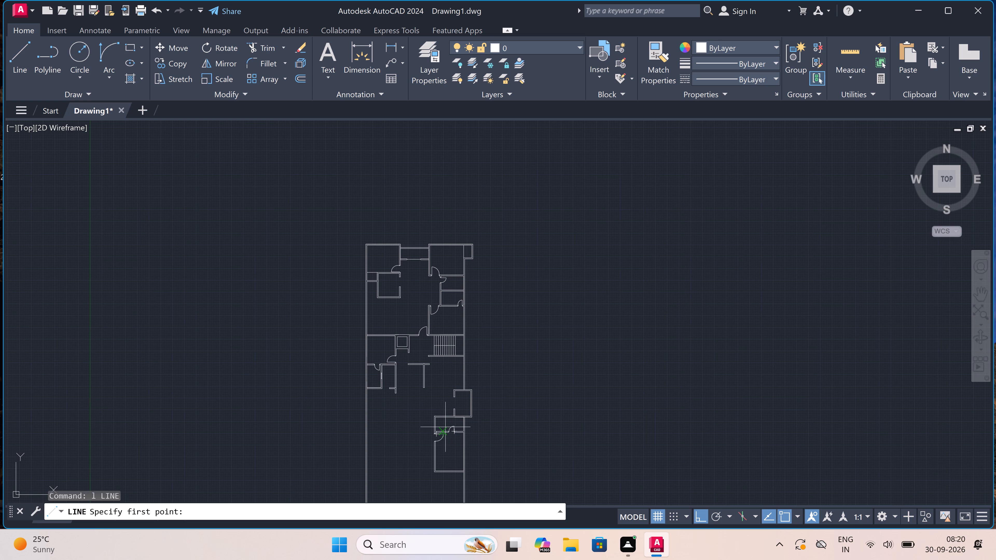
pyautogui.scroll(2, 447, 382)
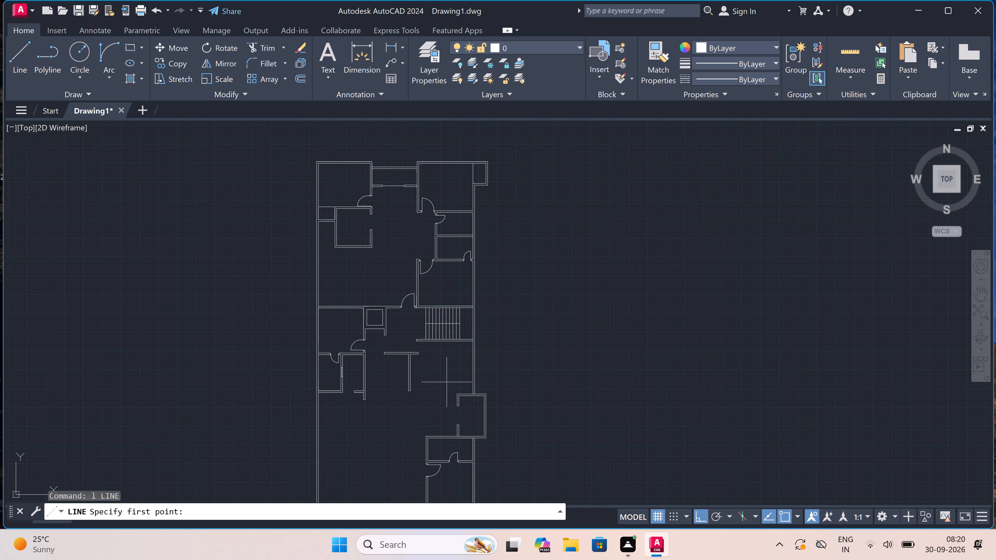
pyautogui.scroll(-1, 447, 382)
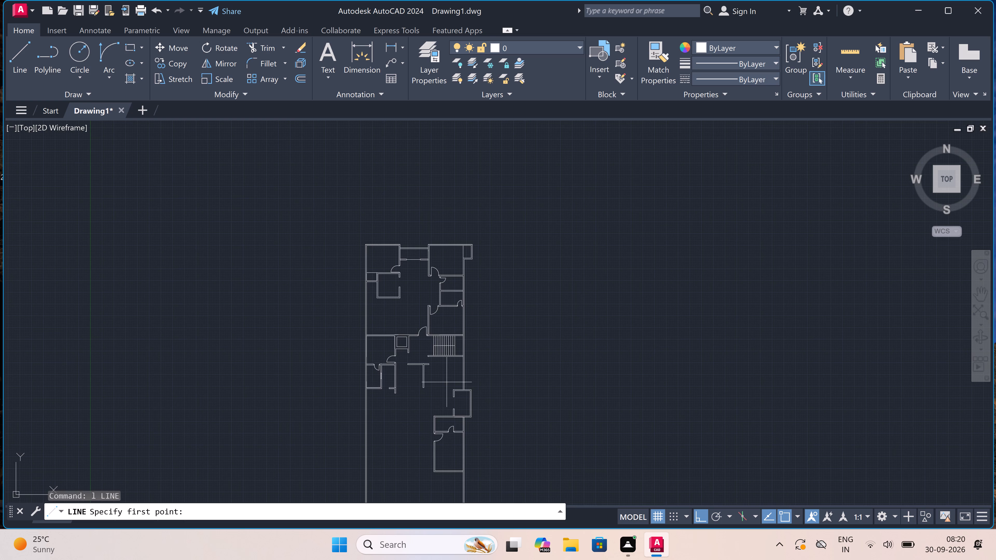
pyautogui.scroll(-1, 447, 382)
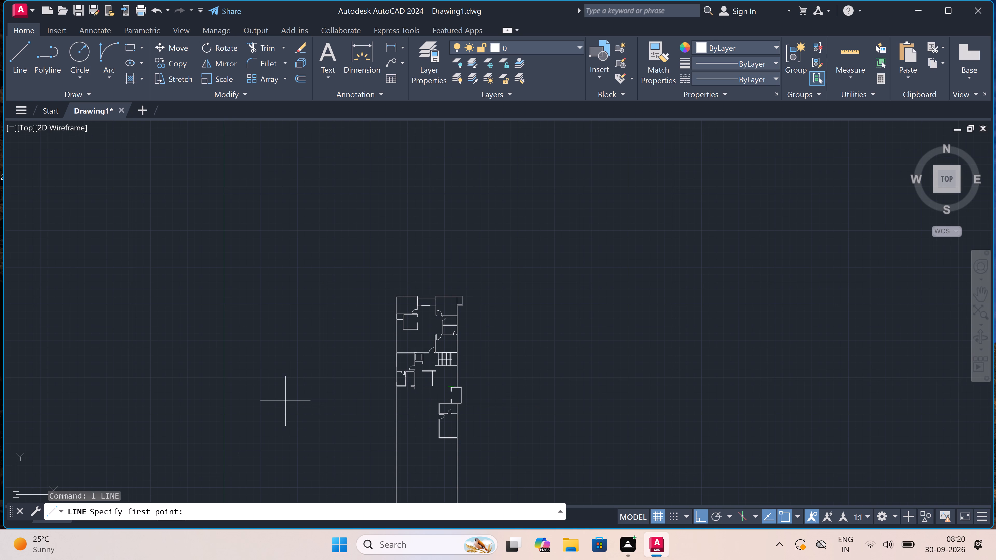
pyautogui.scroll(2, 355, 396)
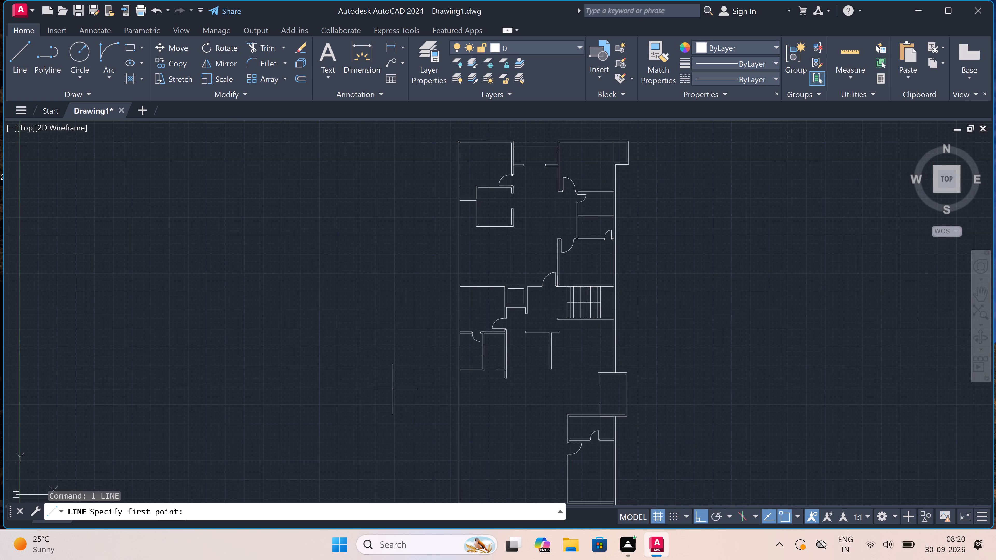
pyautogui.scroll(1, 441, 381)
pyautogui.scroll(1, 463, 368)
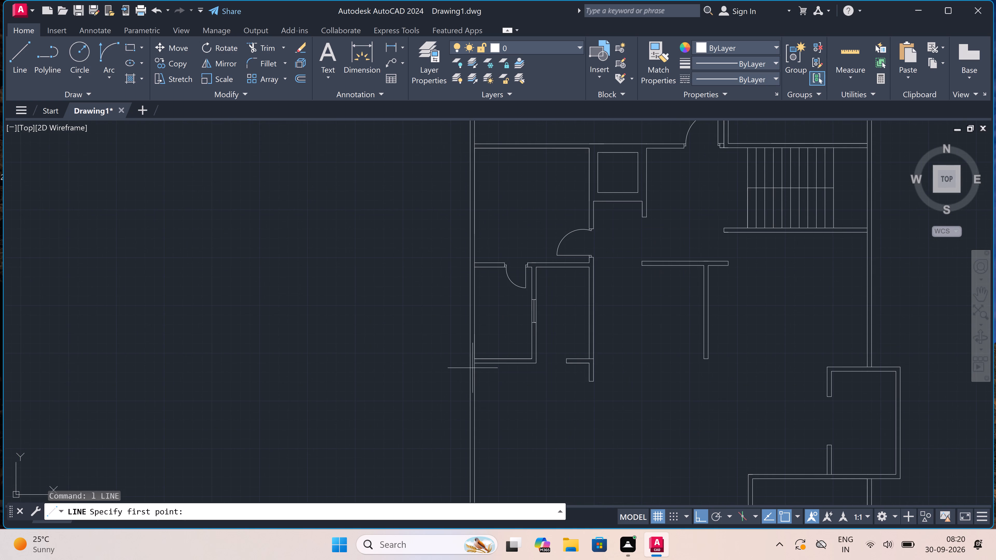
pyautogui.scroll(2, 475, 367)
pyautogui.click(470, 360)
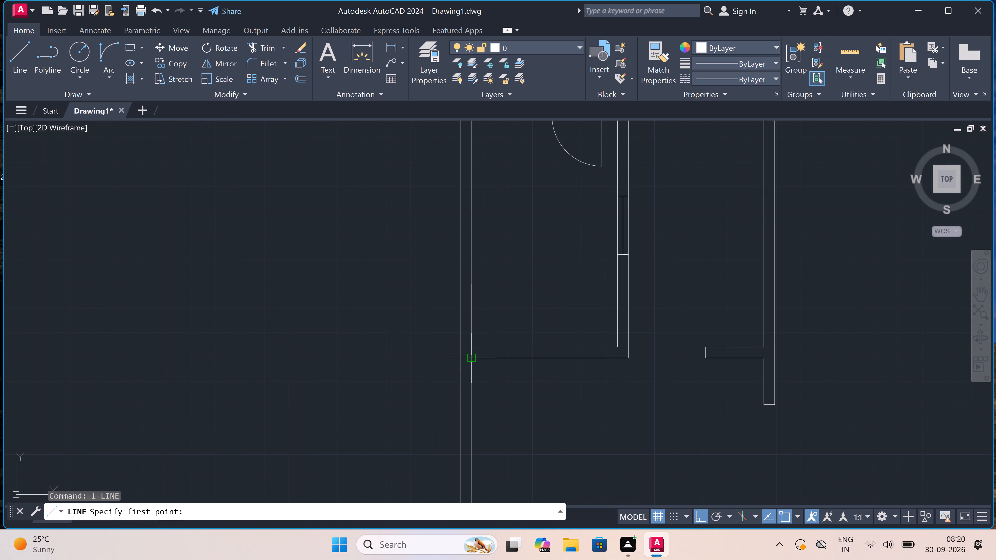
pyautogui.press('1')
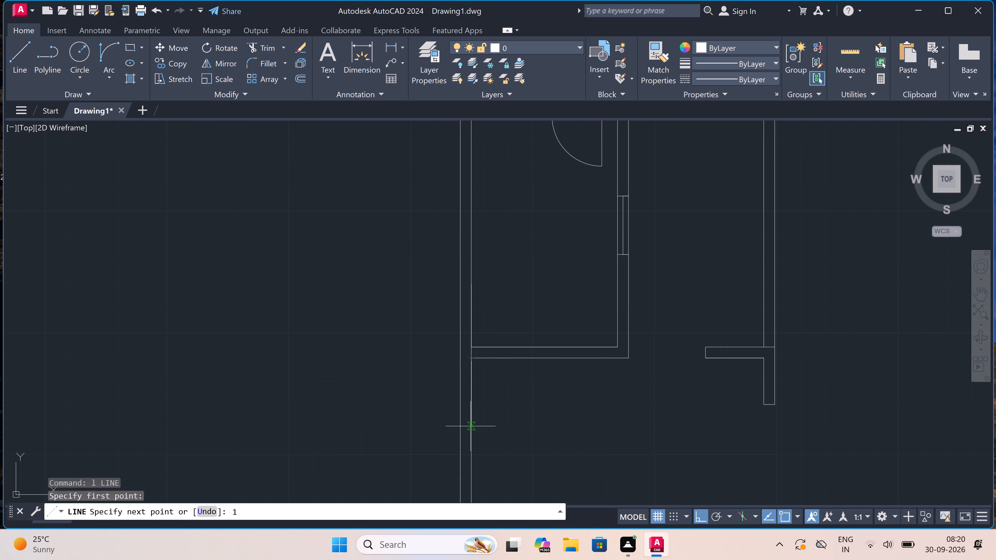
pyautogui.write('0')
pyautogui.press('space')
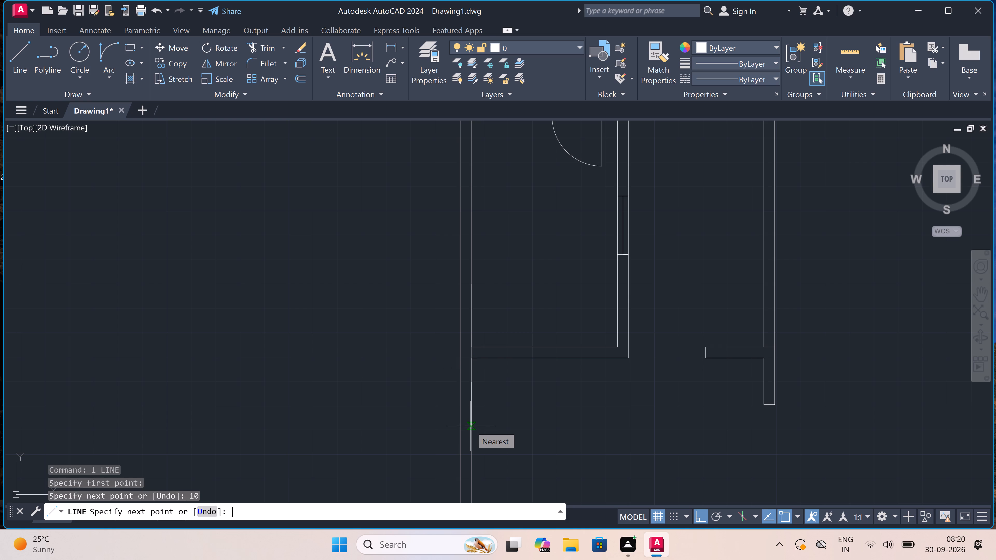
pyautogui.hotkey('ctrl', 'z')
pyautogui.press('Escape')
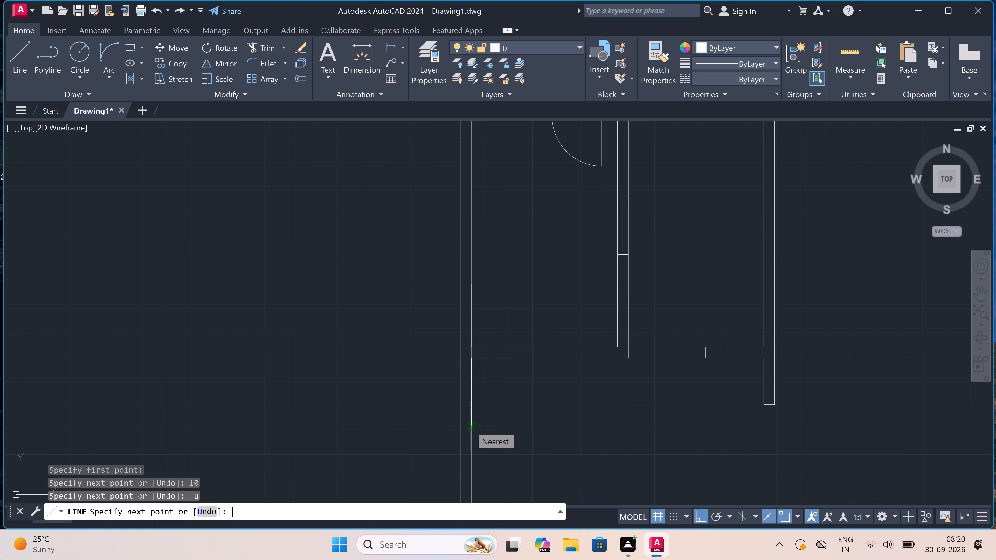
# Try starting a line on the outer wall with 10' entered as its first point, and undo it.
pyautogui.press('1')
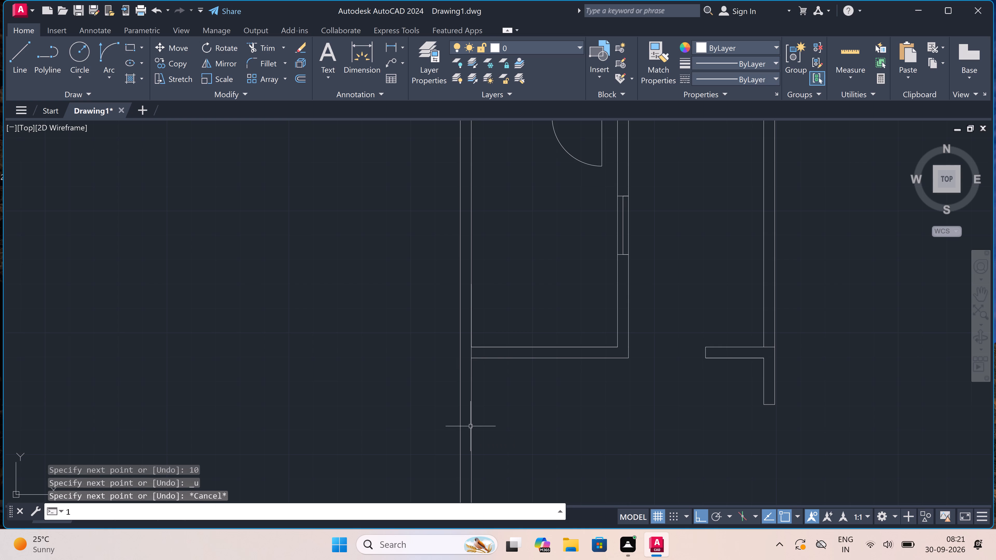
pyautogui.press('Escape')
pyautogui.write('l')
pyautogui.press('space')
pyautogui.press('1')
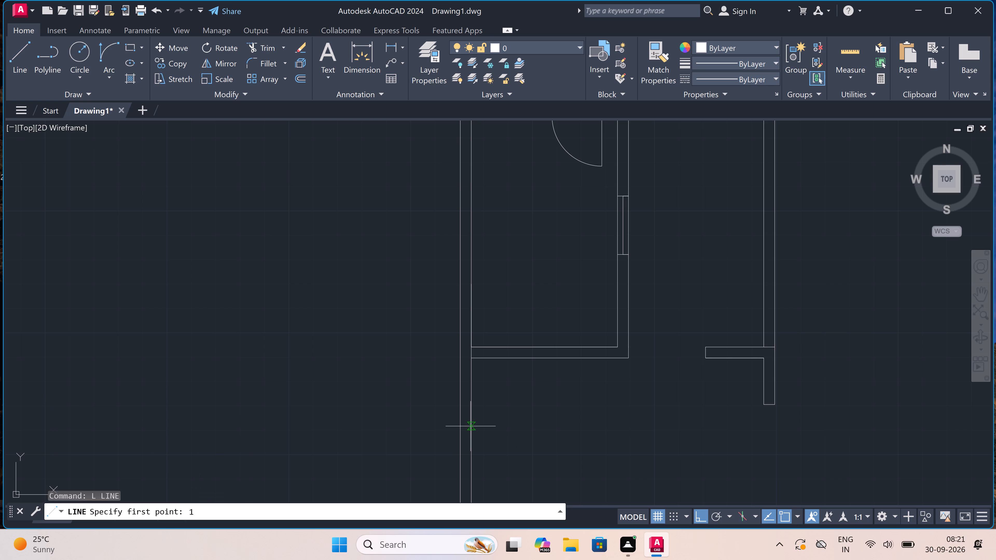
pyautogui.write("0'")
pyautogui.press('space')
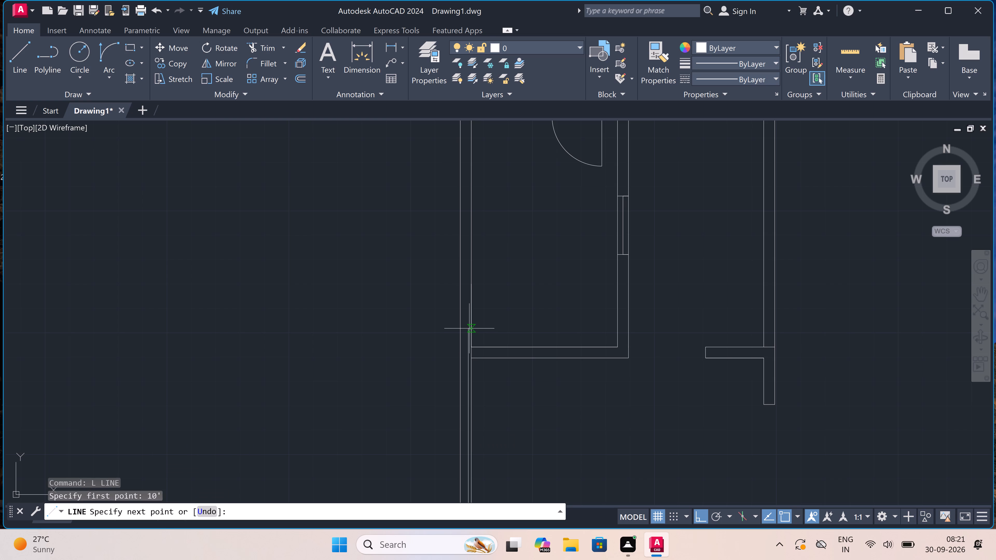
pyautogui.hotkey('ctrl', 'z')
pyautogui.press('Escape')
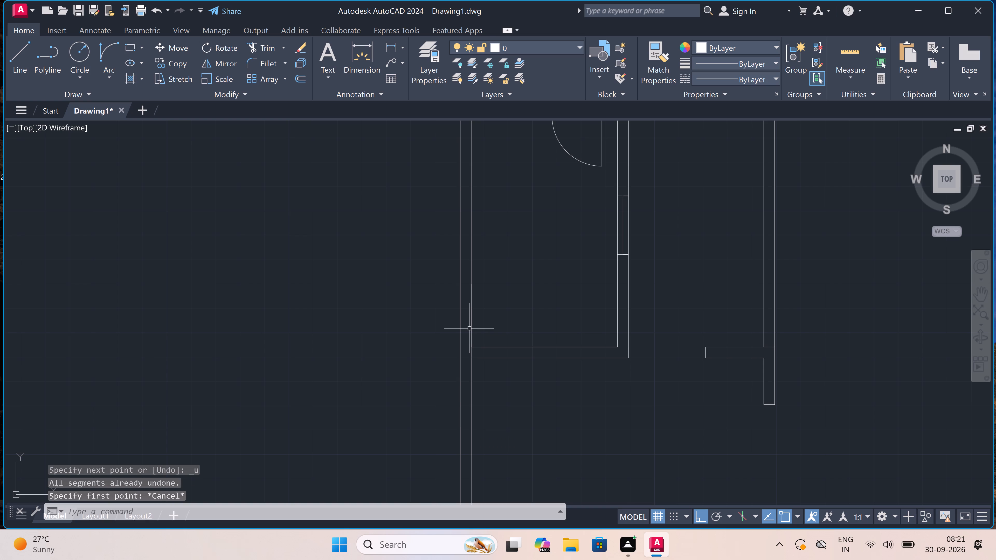
# Draw a 10' line down the left outer wall's inner face from the lower-left room's bottom corner.
pyautogui.write('l')
pyautogui.press('space')
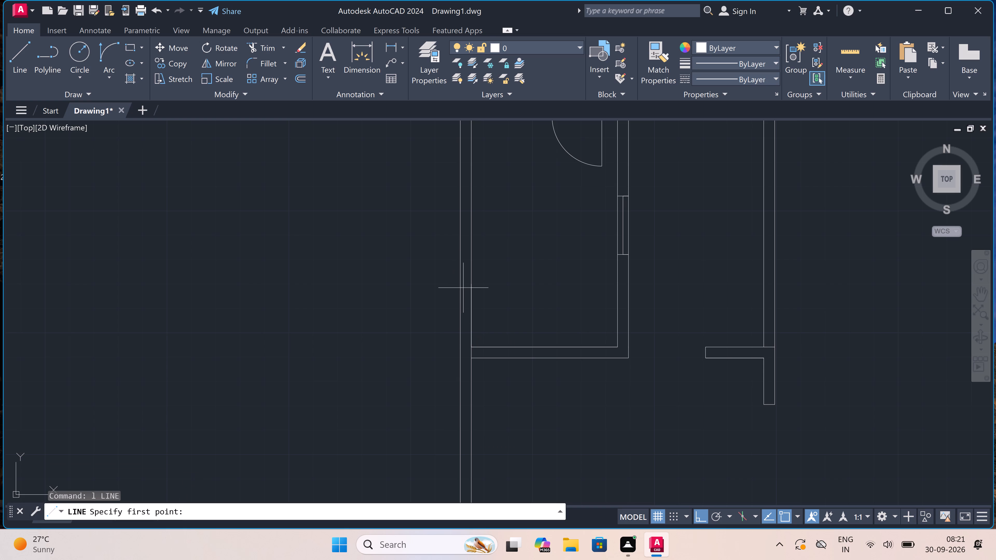
pyautogui.click(472, 359)
pyautogui.write("10'")
pyautogui.press('space')
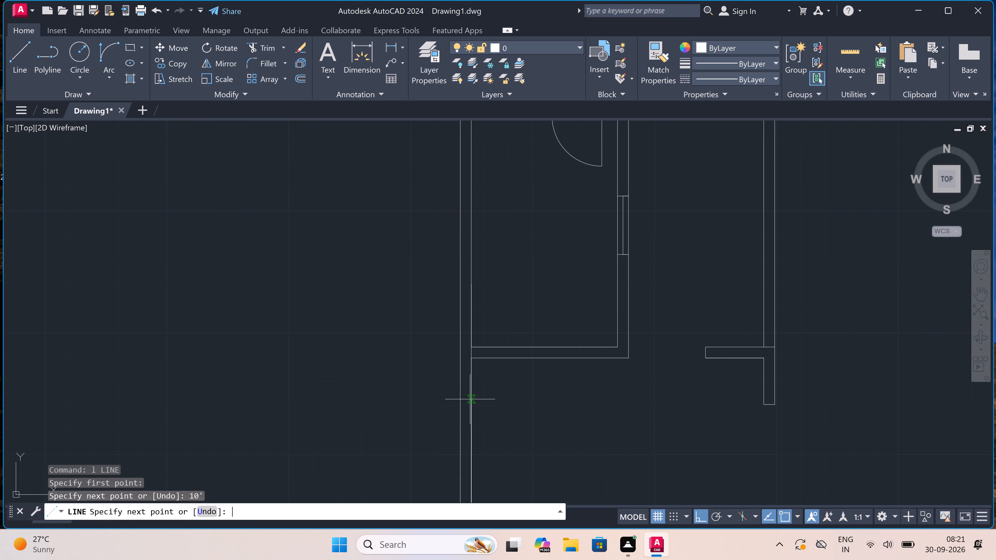
# From the 10' line's lower end, draw a 4.5" thick wall stub about 5'-5" long to the right, returning to the outer wall.
pyautogui.scroll(-2, 480, 363)
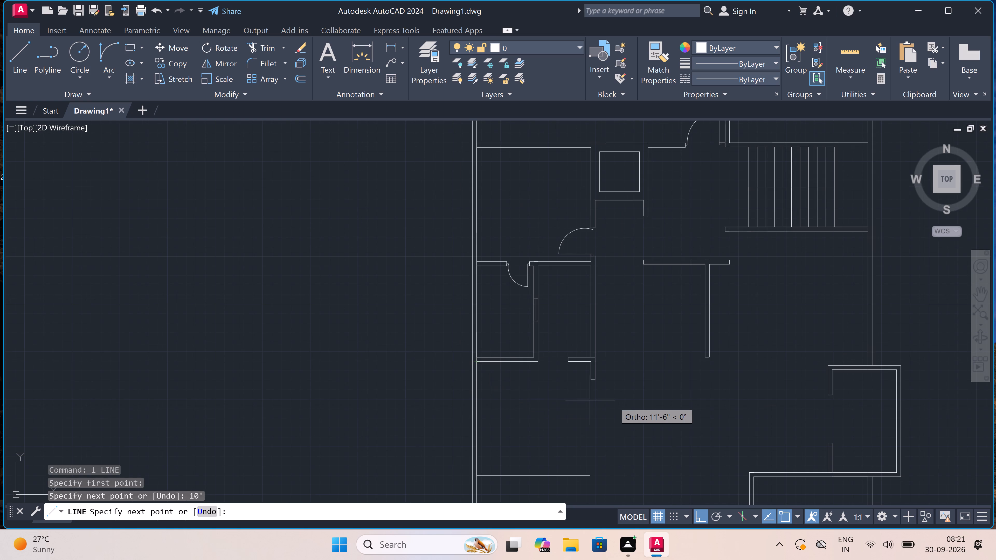
pyautogui.scroll(-1, 500, 393)
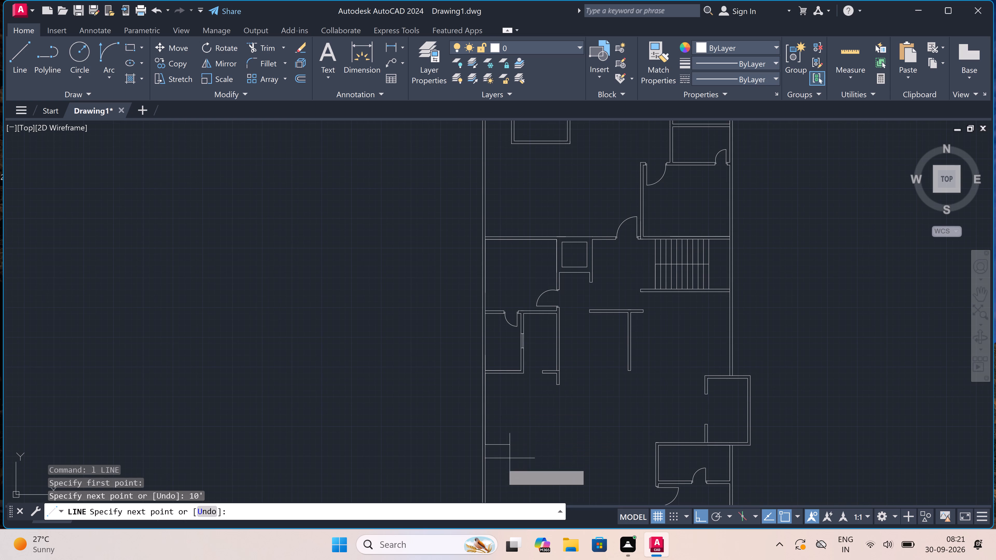
pyautogui.scroll(3, 508, 449)
pyautogui.scroll(-1, 556, 416)
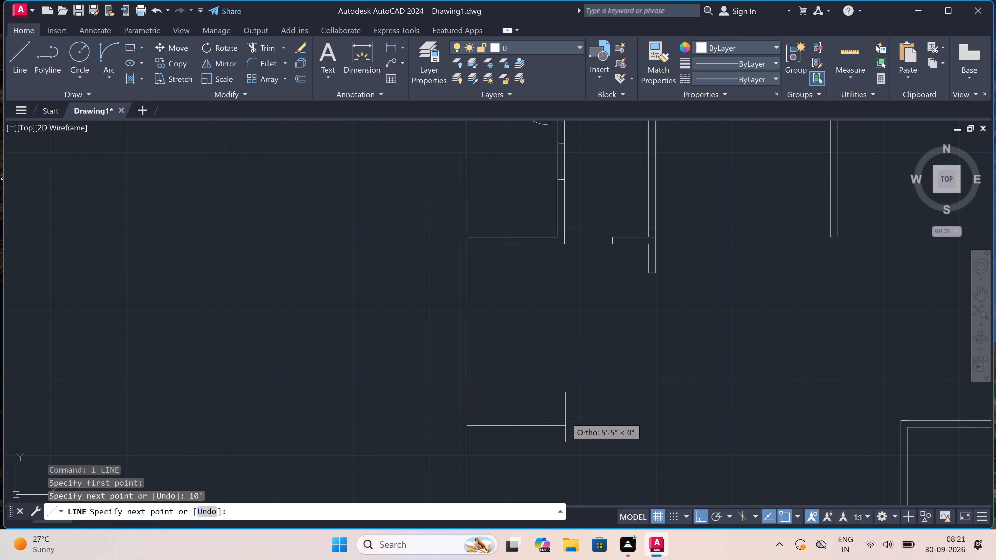
pyautogui.click(567, 419)
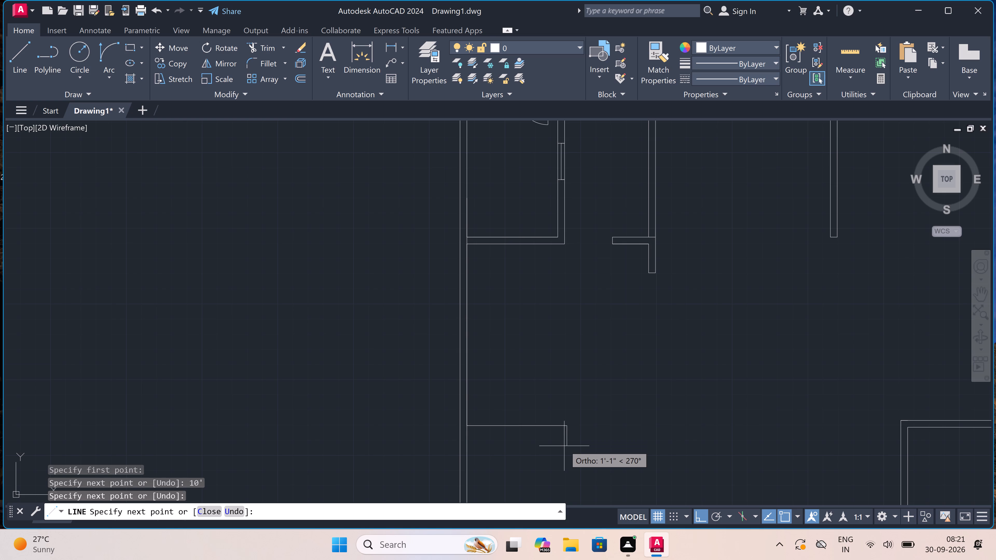
pyautogui.press('4')
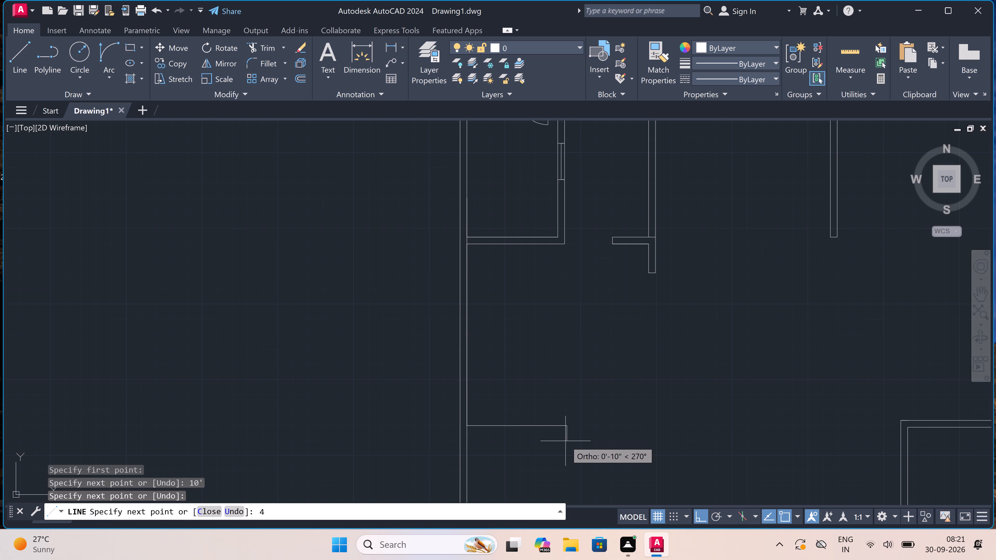
pyautogui.write('.5')
pyautogui.write('"')
pyautogui.press('space')
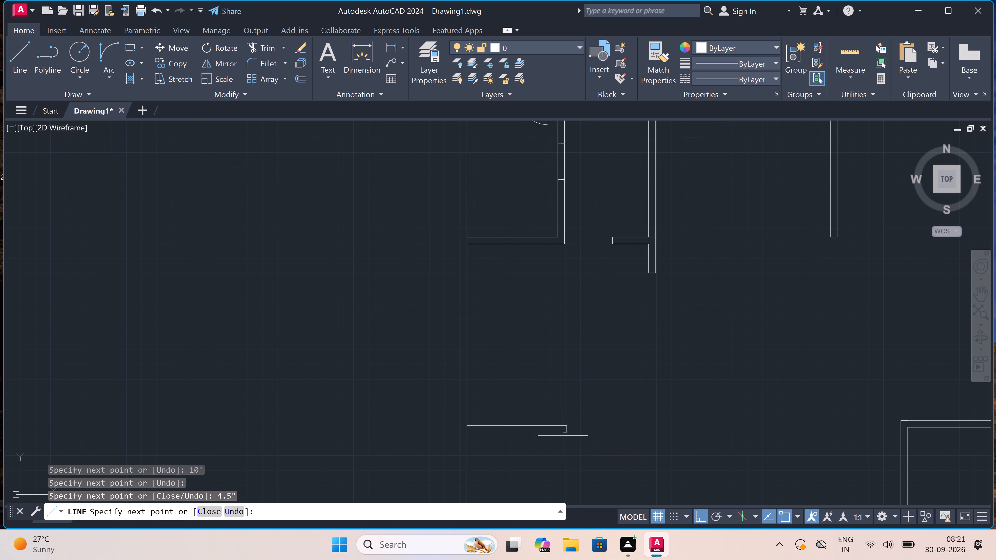
pyautogui.click(467, 429)
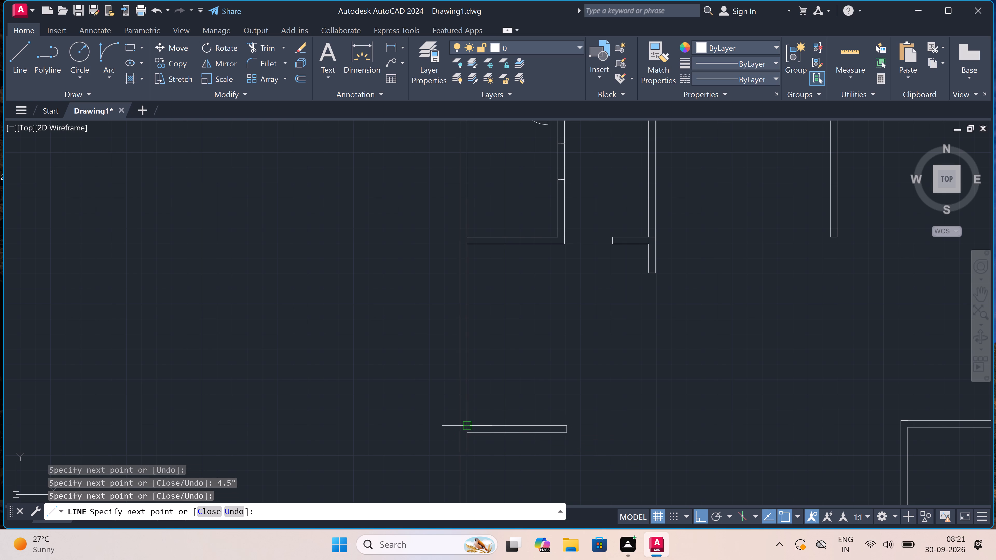
# Continue the line 15'4.5" down the left outer wall's inner face from the new stub's lower corner.
pyautogui.scroll(-2, 467, 429)
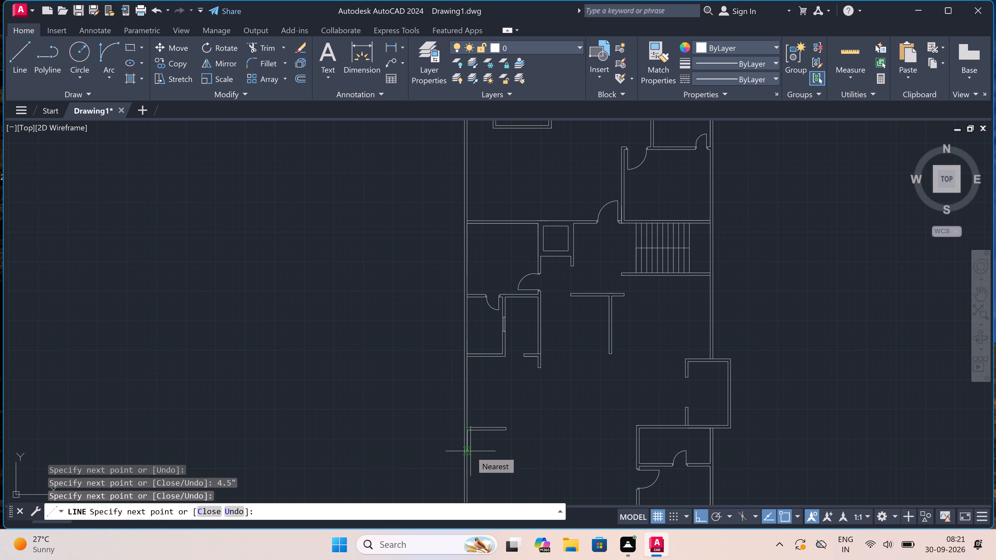
pyautogui.press('1')
pyautogui.press('5')
pyautogui.press("'")
pyautogui.write('4.5')
pyautogui.write('"')
pyautogui.press('space')
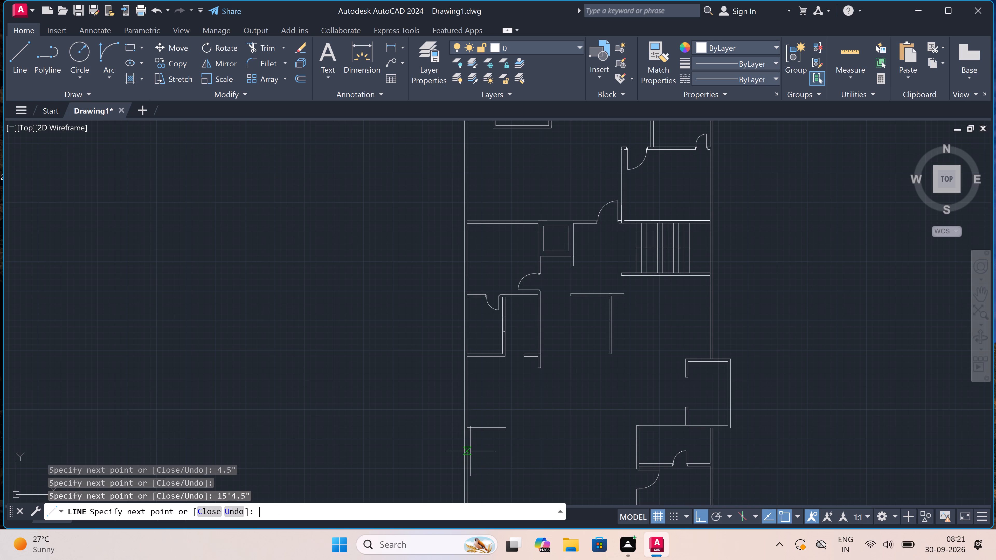
pyautogui.scroll(-2, 479, 404)
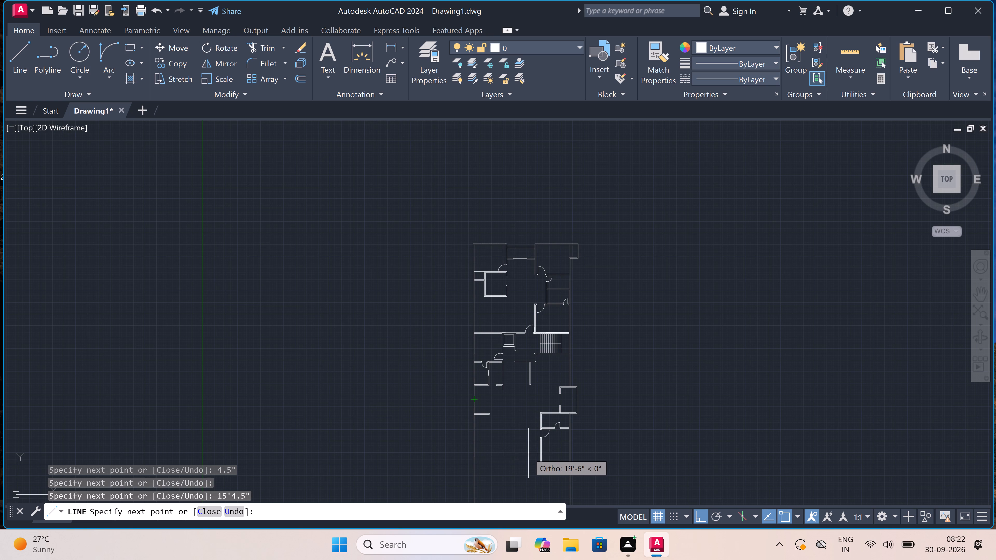
# Draw a 10' line to the right from the lower end of the 15'4.5" line on the left outer wall.
pyautogui.scroll(1, 528, 453)
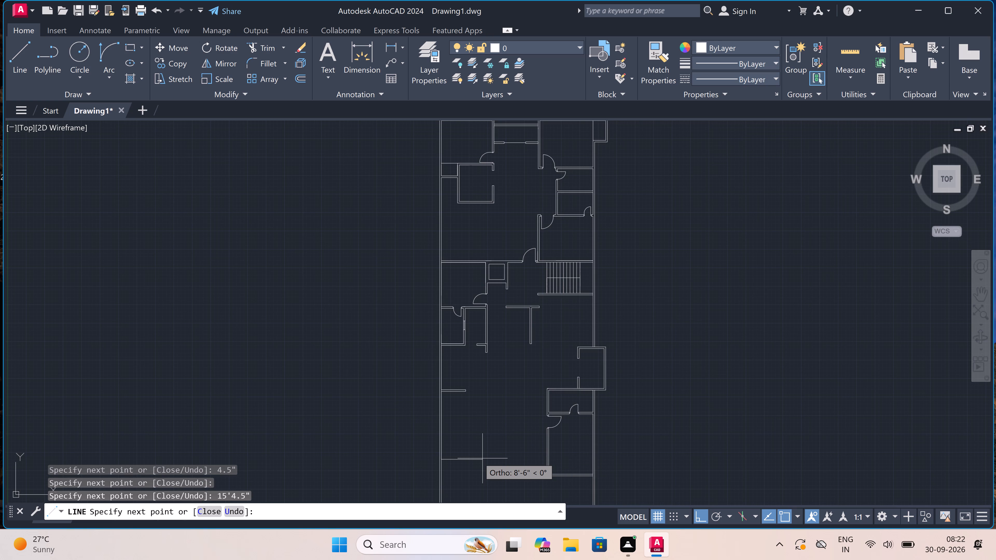
pyautogui.scroll(1, 453, 456)
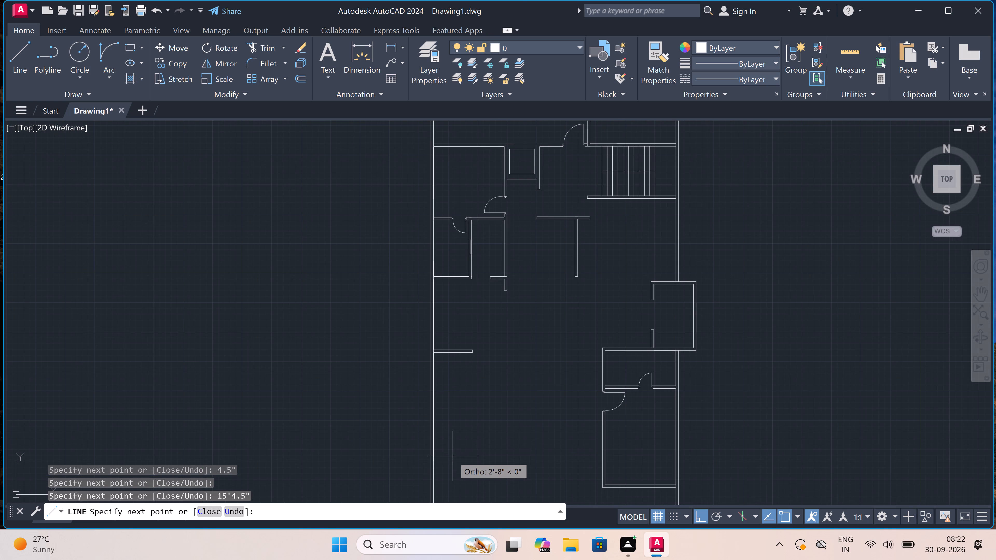
pyautogui.write("10'")
pyautogui.press('space')
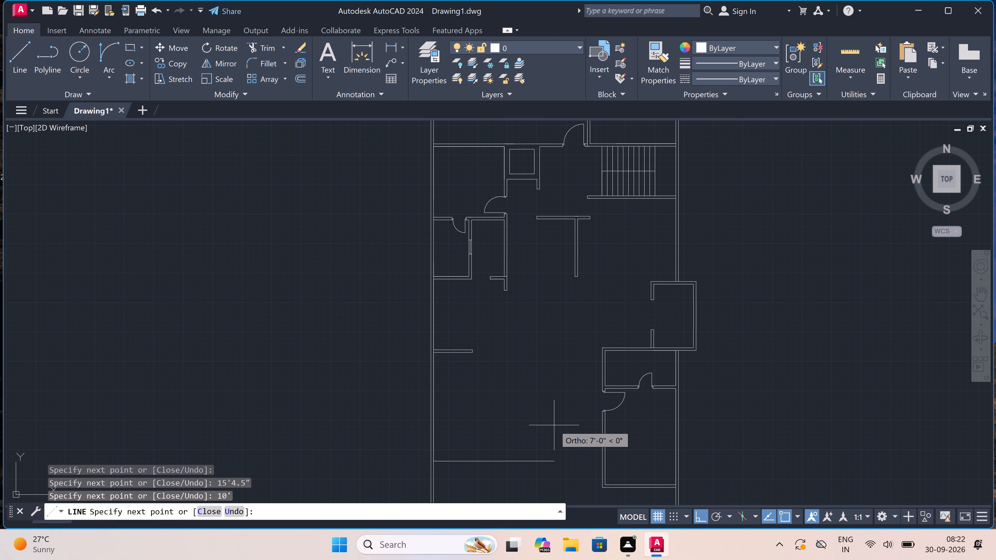
pyautogui.press('Escape')
# Offset the new 10' horizontal line 4.5" downward to form the bottom wall of the lower-left room.
pyautogui.write('o')
pyautogui.press('space')
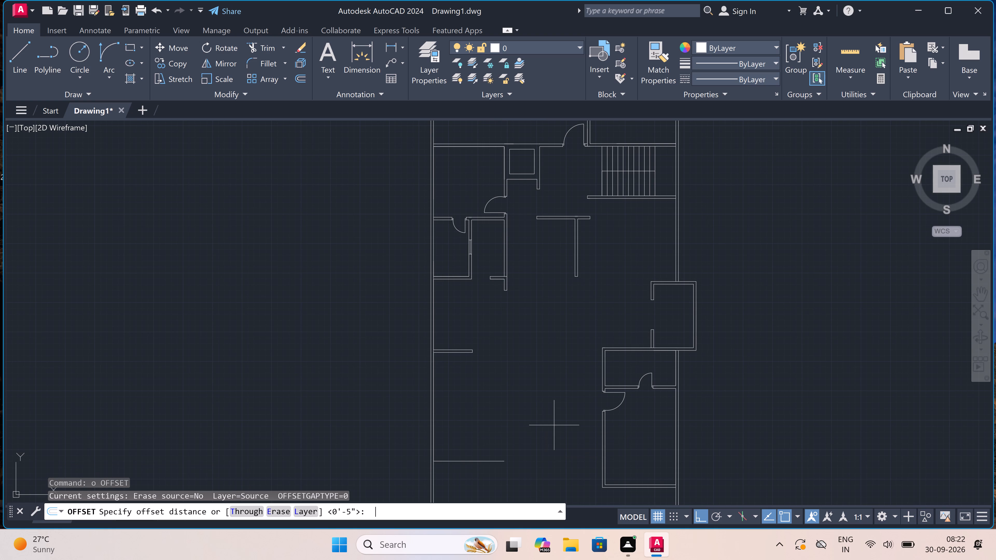
pyautogui.scroll(-2, 525, 377)
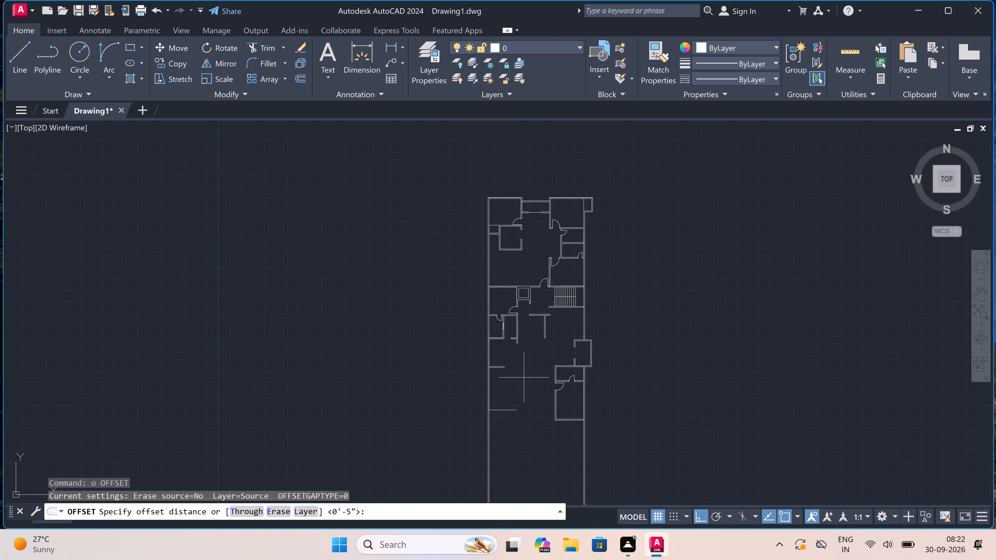
pyautogui.scroll(4, 501, 411)
pyautogui.click(498, 397)
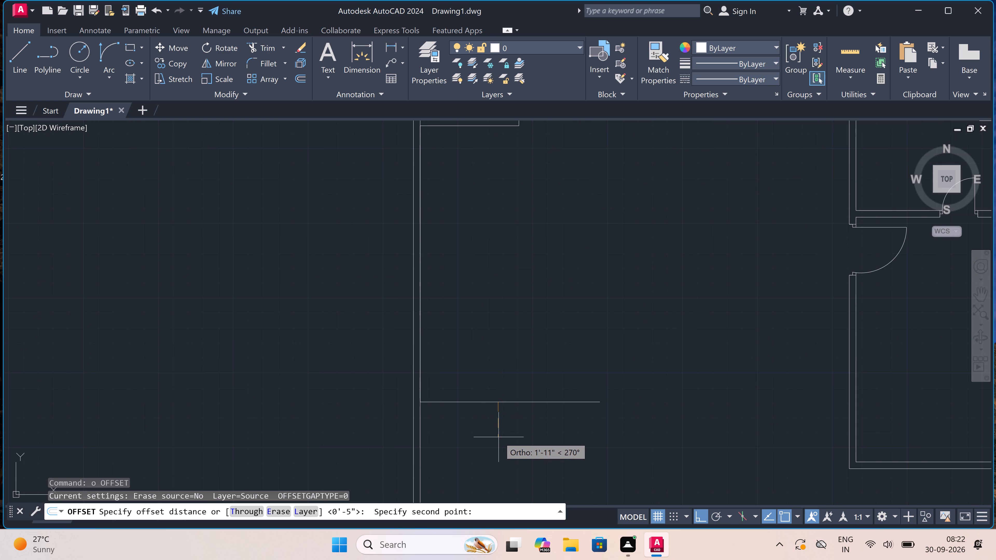
pyautogui.press('4')
pyautogui.write('.5')
pyautogui.write('"')
pyautogui.press('space')
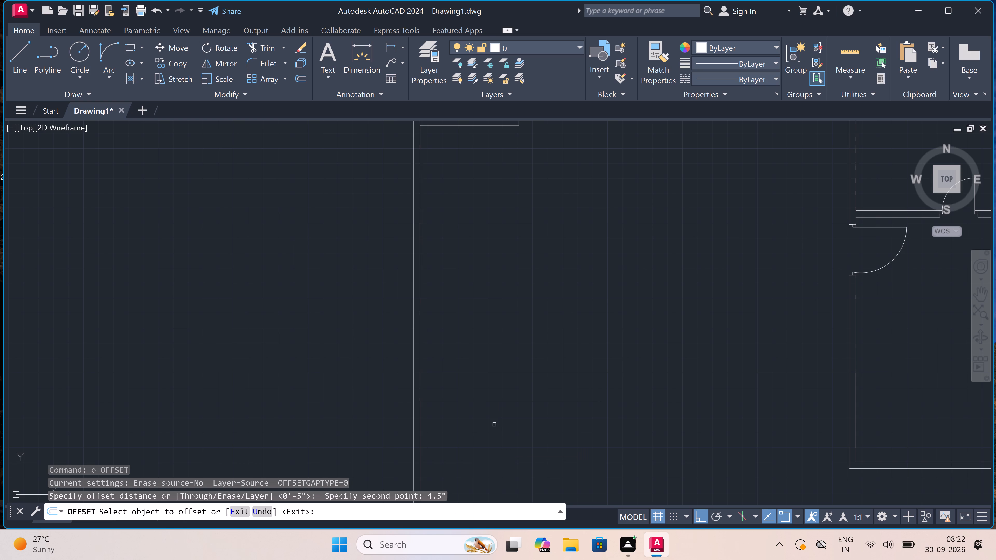
pyautogui.click(486, 403)
pyautogui.click(490, 422)
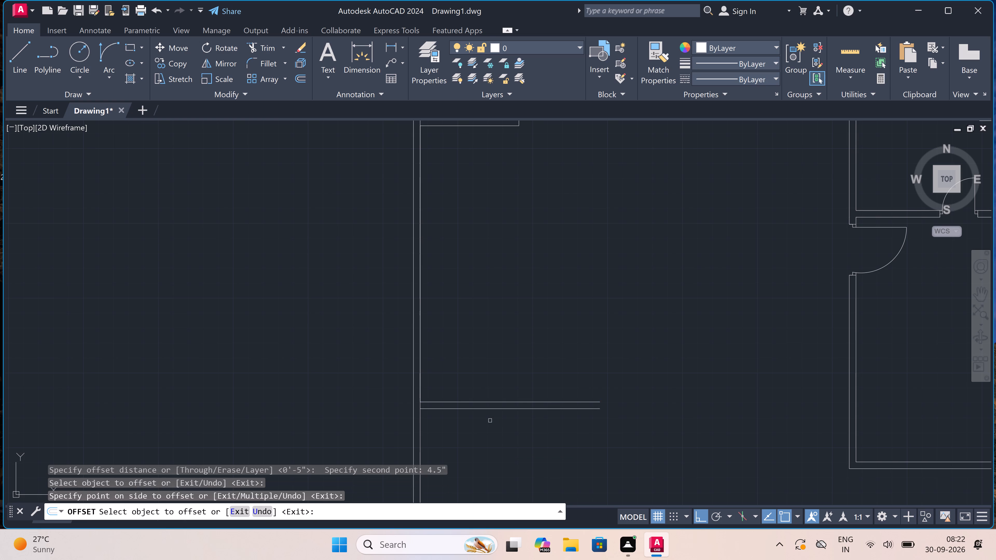
pyautogui.press('Escape')
# Extend the lower lines of the lower-left and lower-right rooms' bottom walls to the outer faces of the outer walls.
pyautogui.write('ex')
pyautogui.press('space')
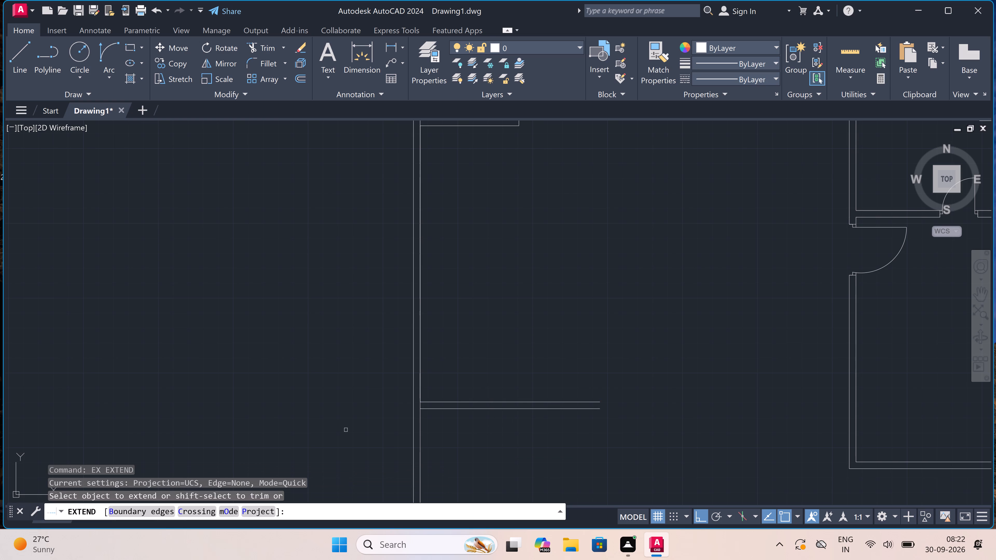
pyautogui.click(426, 409)
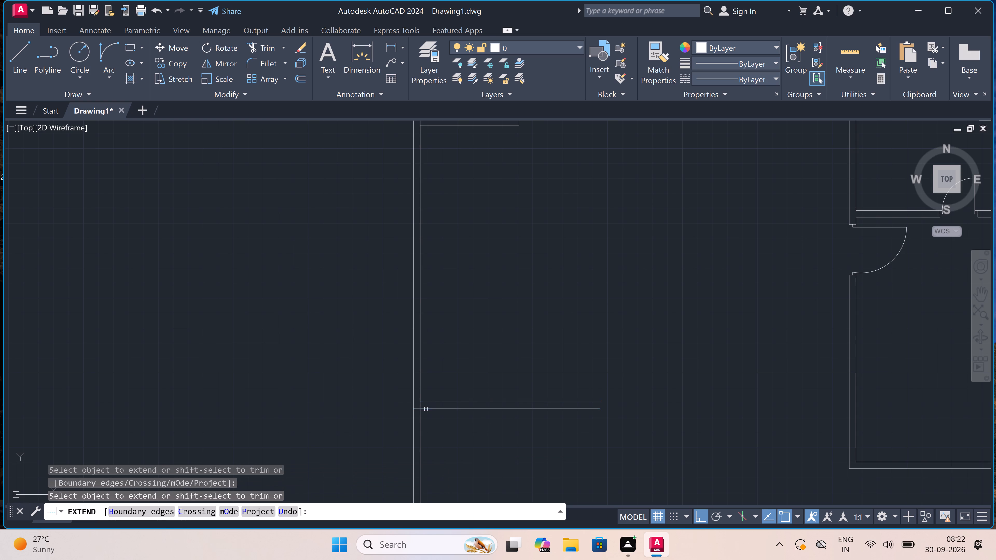
pyautogui.scroll(-3, 430, 407)
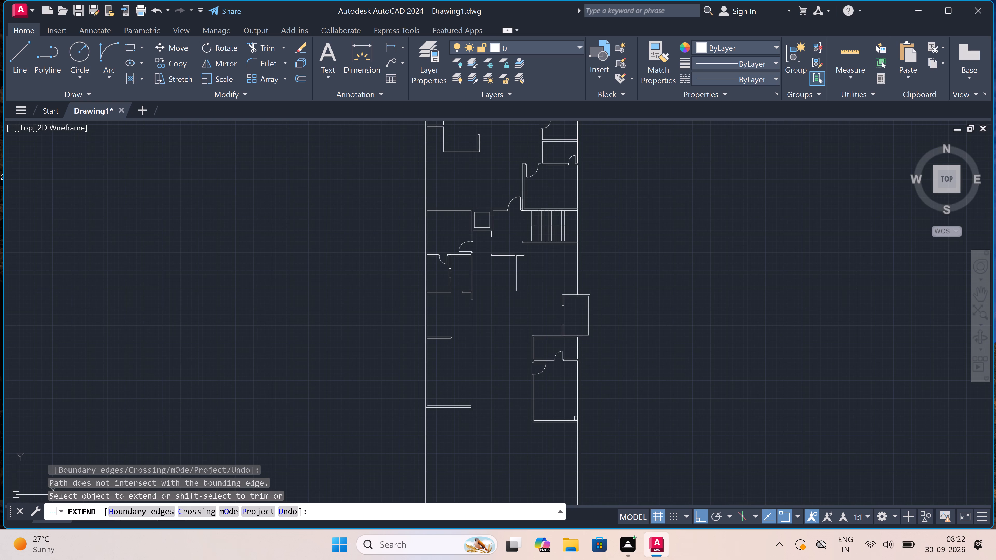
pyautogui.scroll(3, 571, 428)
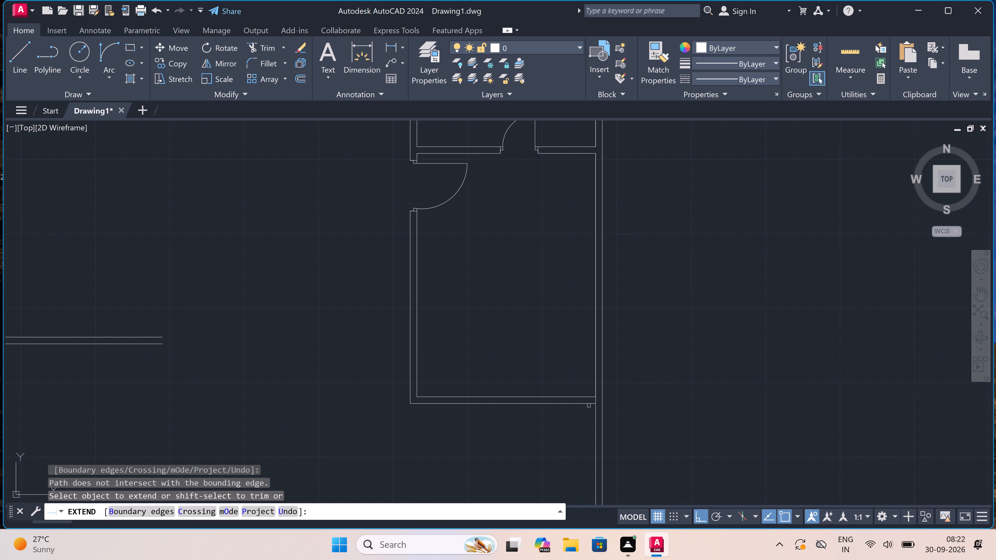
pyautogui.click(585, 402)
pyautogui.scroll(-4, 571, 413)
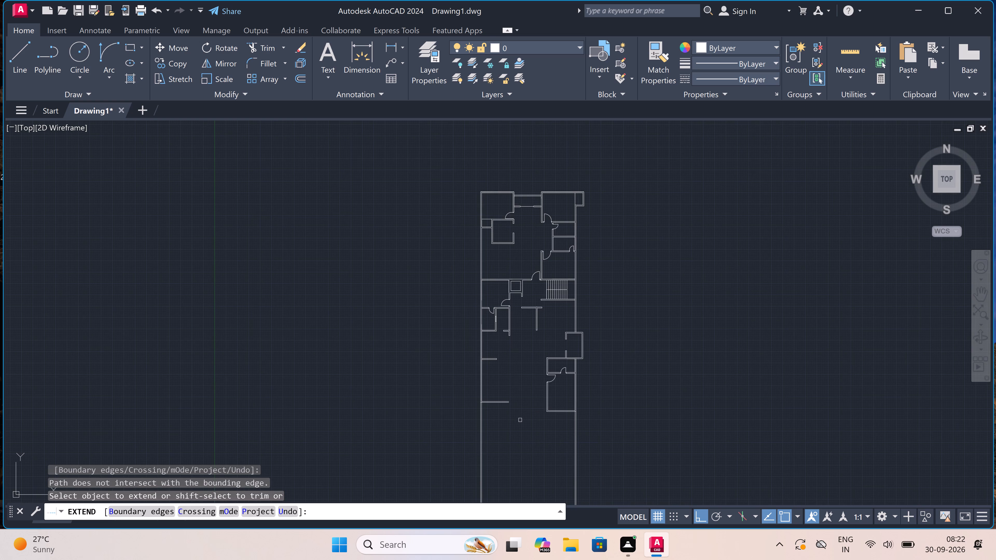
pyautogui.scroll(2, 520, 420)
pyautogui.press('Escape')
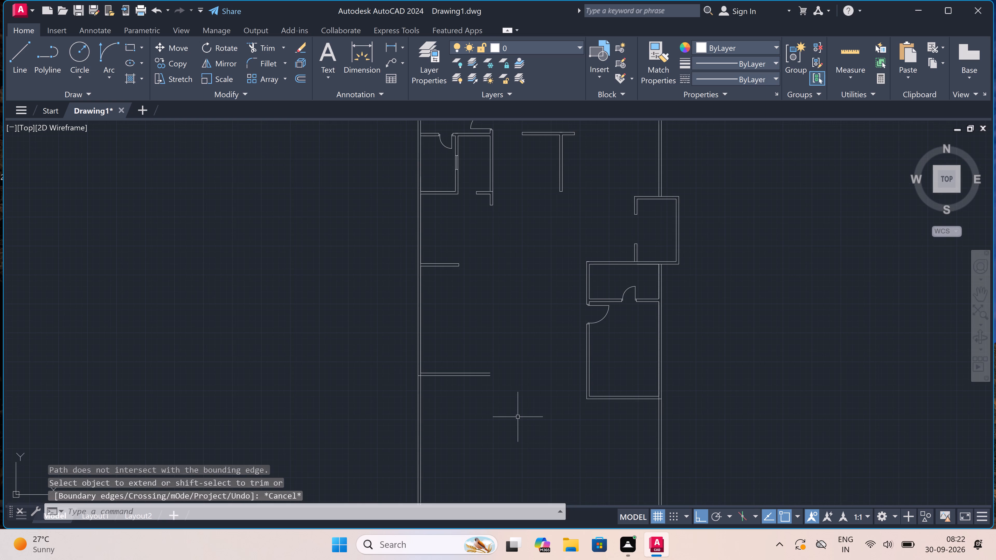
# Trim off the left and right outer wall lines that run below the two lower rooms' bottom walls.
pyautogui.write('tr')
pyautogui.press('space')
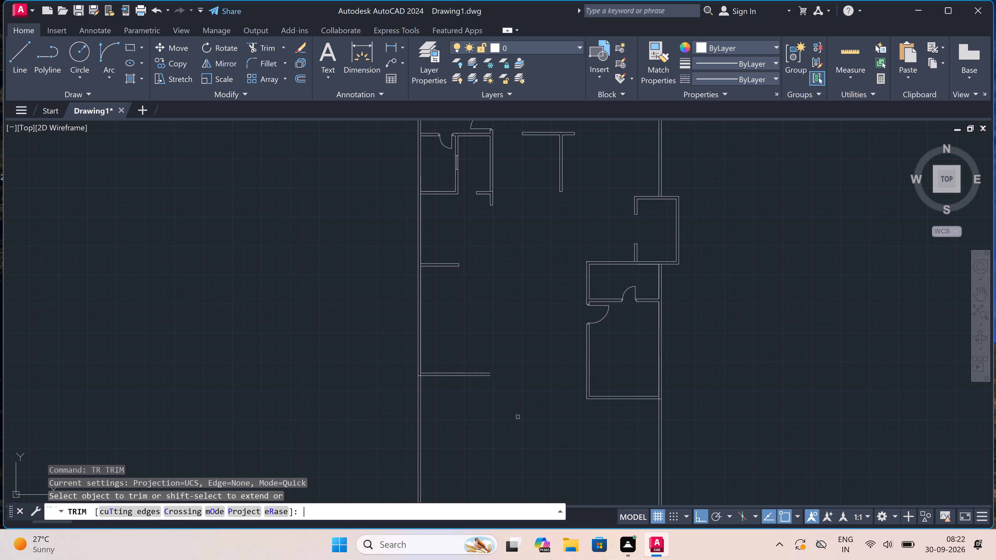
pyautogui.click(506, 410)
pyautogui.click(303, 415)
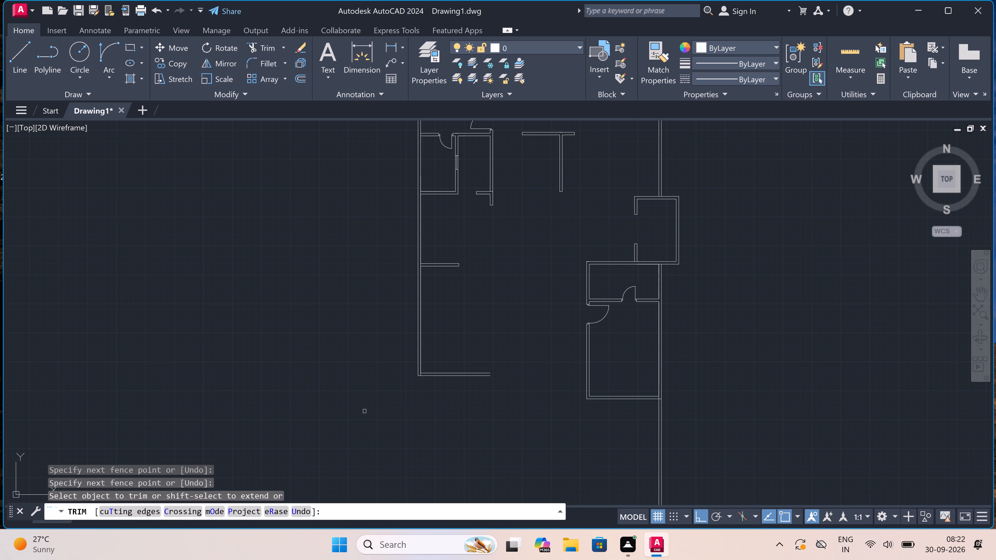
pyautogui.click(646, 418)
pyautogui.click(693, 413)
pyautogui.scroll(-2, 569, 429)
pyautogui.scroll(2, 540, 404)
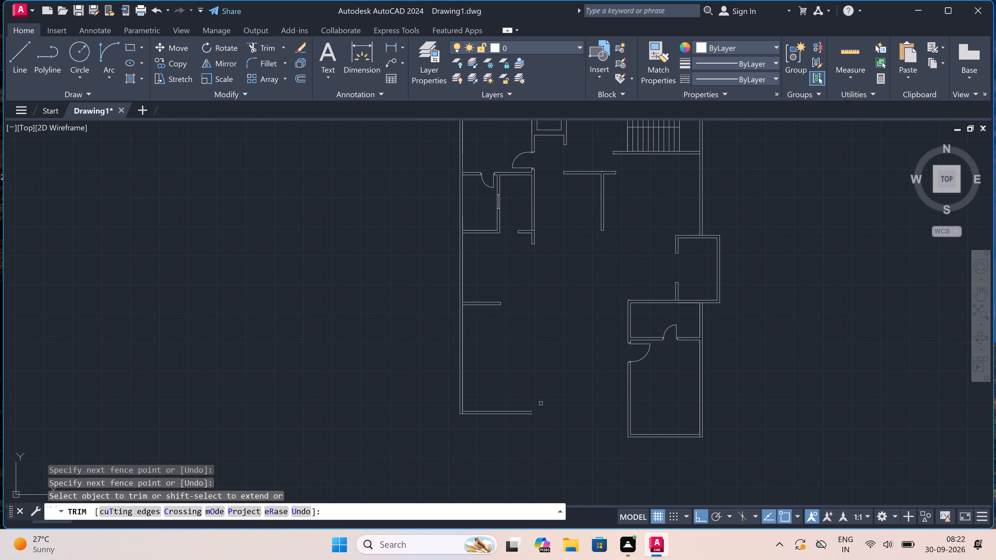
pyautogui.press('Escape')
# From the right end of the bottom wall's upper line, draw up to the wall stub's top-edge level and 4.5" right.
pyautogui.write('l')
pyautogui.press('space')
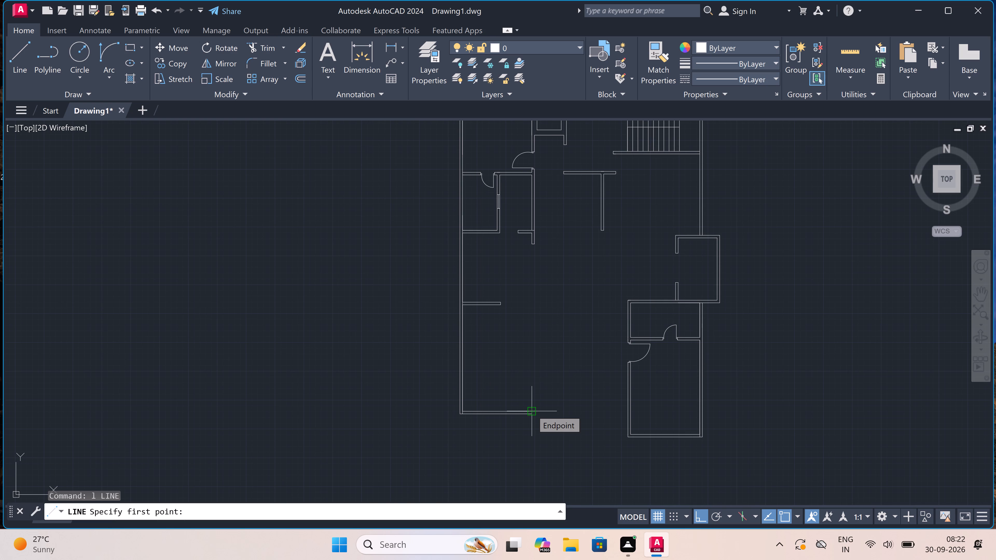
pyautogui.click(531, 410)
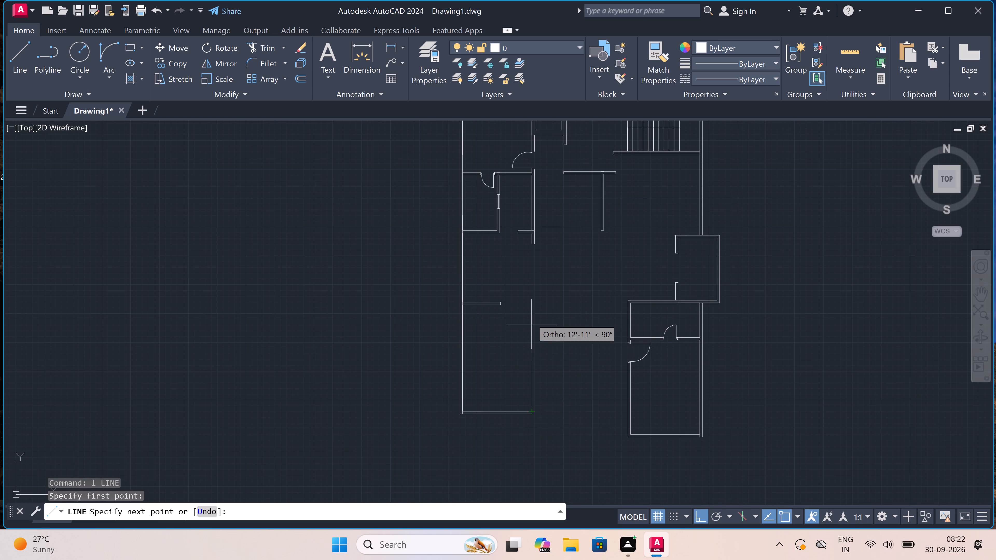
pyautogui.scroll(4, 528, 305)
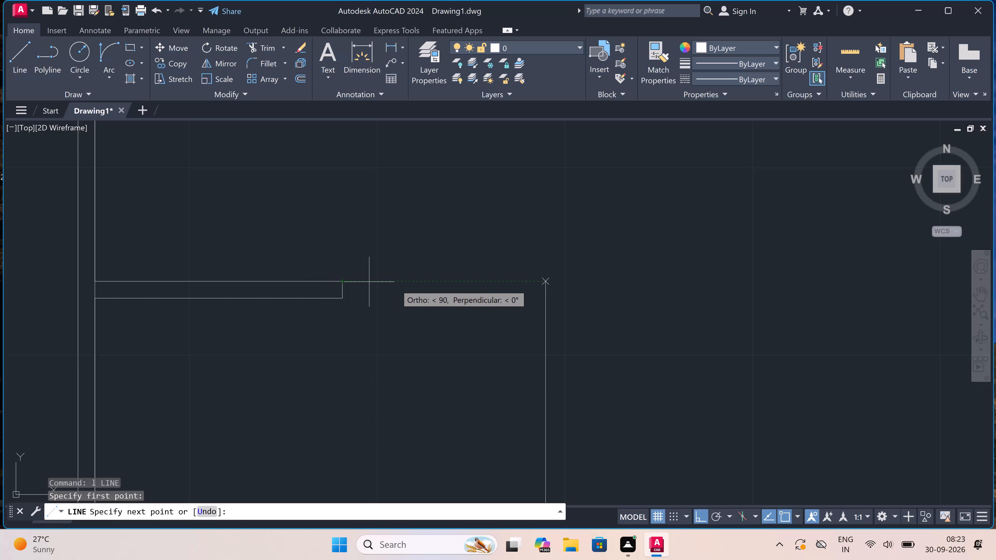
pyautogui.click(544, 283)
pyautogui.scroll(-3, 544, 283)
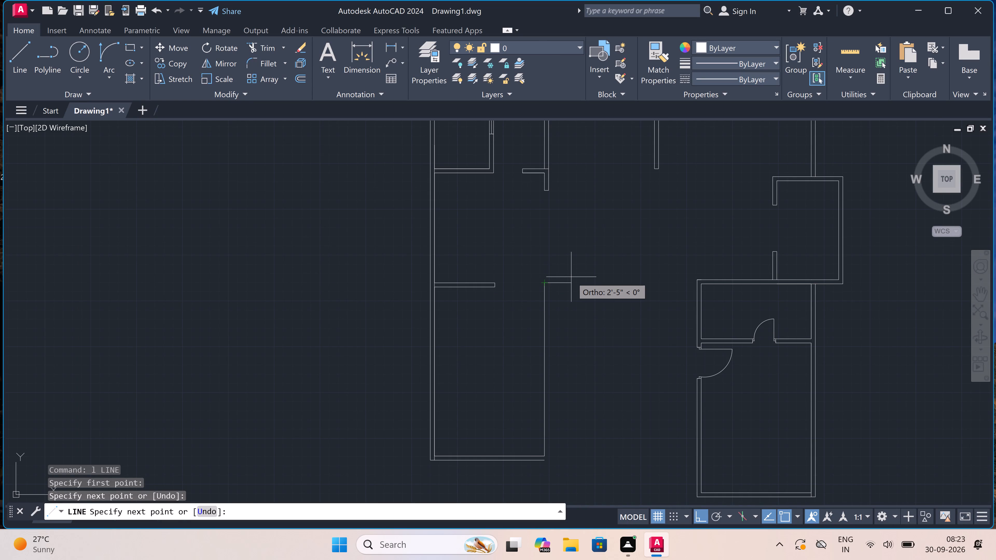
pyautogui.press('4')
pyautogui.write('.5')
pyautogui.write('"')
pyautogui.press('space')
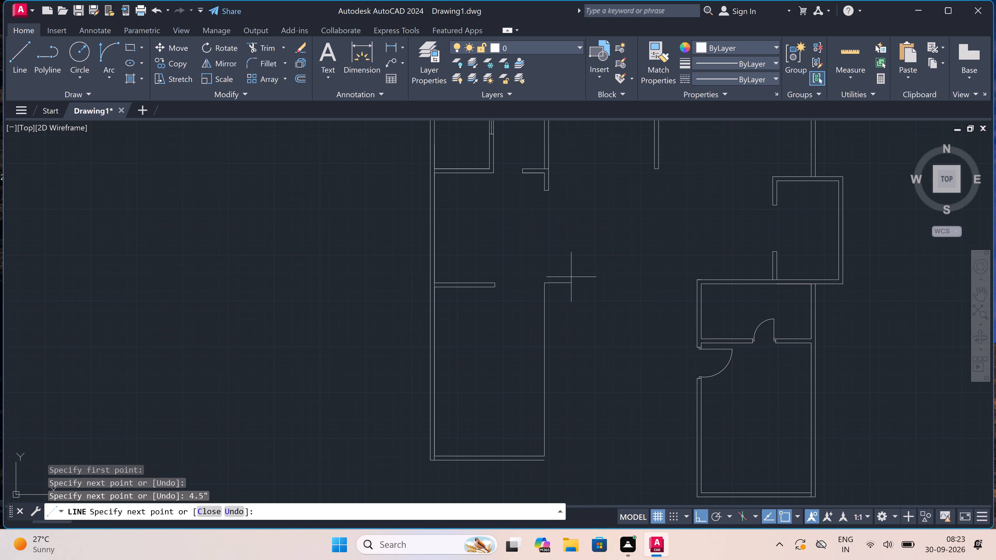
# Continue the line down to the bottom wall's lower-line level and back left to that line's end, closing the 4.5" wall corner.
pyautogui.scroll(-1, 571, 277)
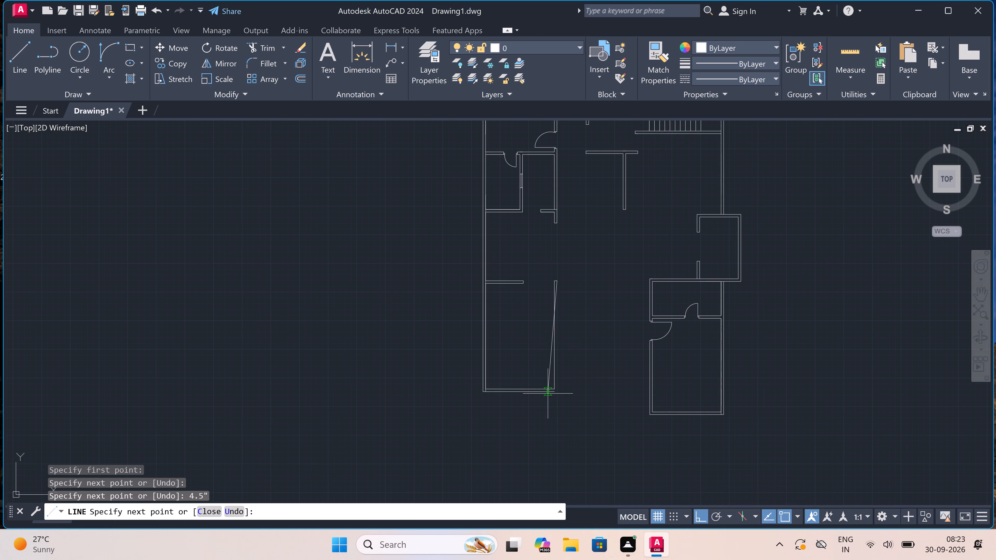
pyautogui.scroll(3, 566, 402)
pyautogui.scroll(2, 519, 356)
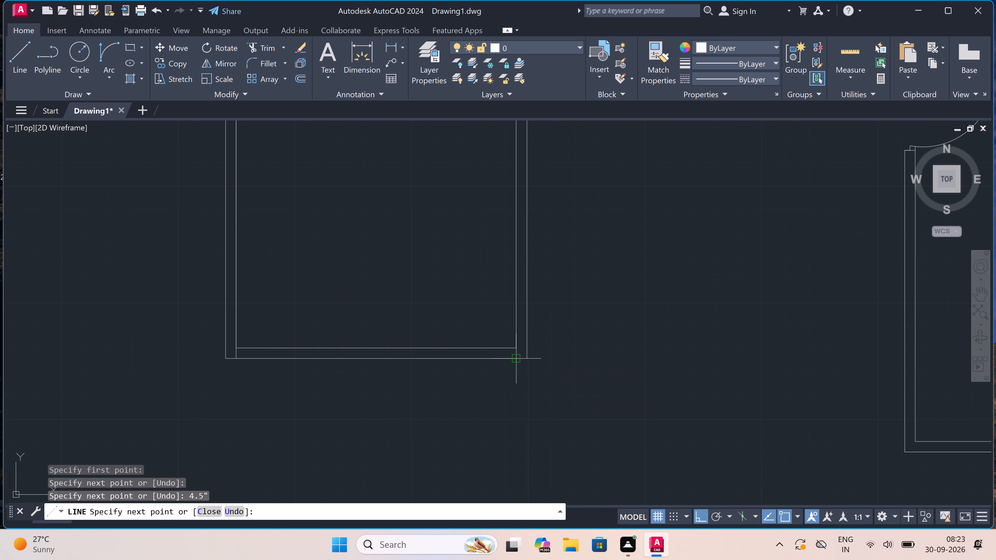
pyautogui.scroll(1, 519, 356)
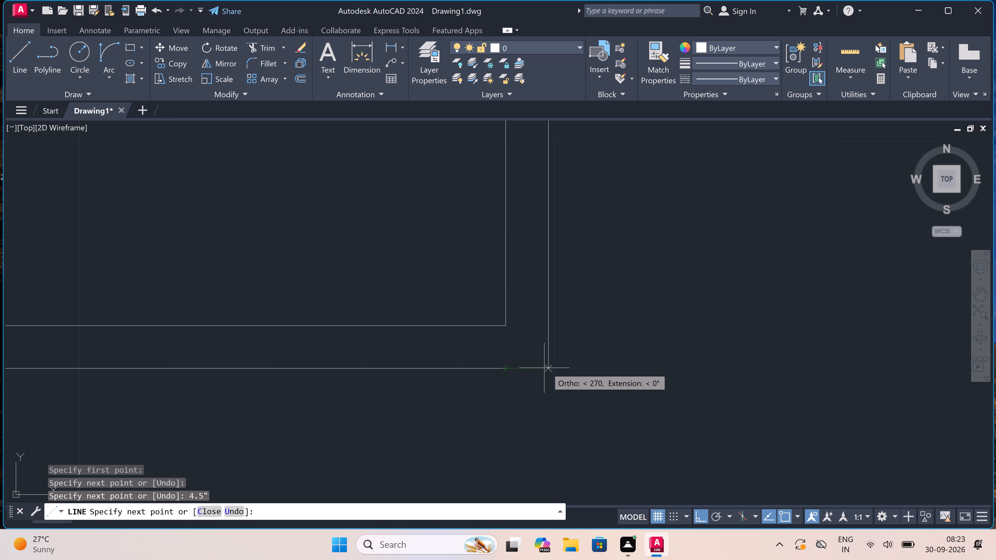
pyautogui.click(547, 368)
pyautogui.click(508, 370)
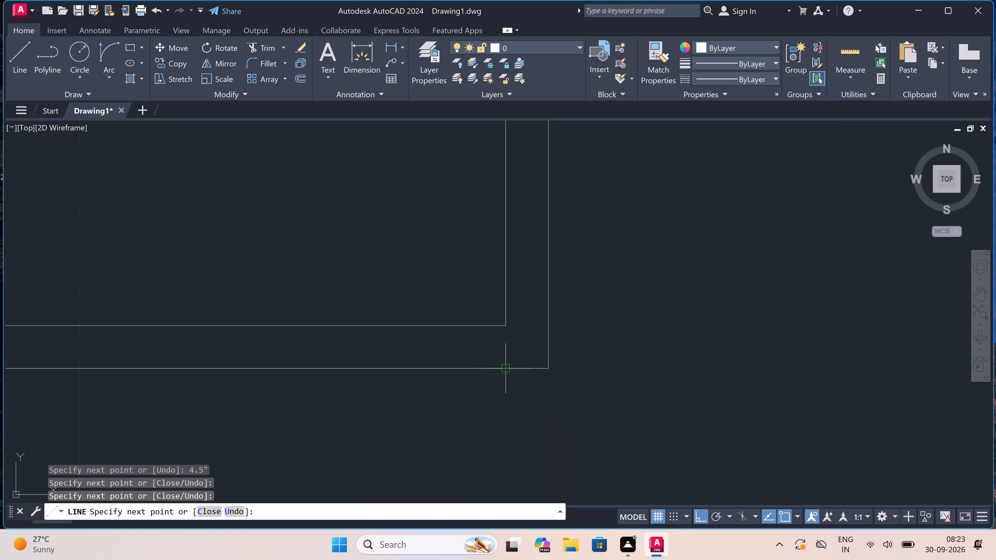
pyautogui.press('Escape')
# From the top right corner of the lower-left room's right wall, draw lines 7' right, 5' down and back left to that wall.
pyautogui.press('space')
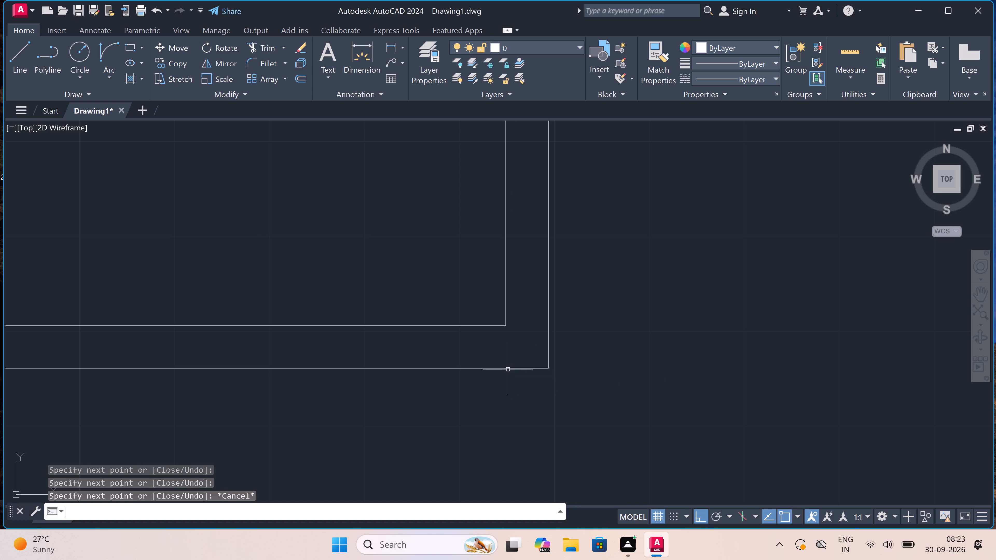
pyautogui.scroll(-2, 508, 369)
pyautogui.scroll(-6, 518, 316)
pyautogui.scroll(1, 524, 273)
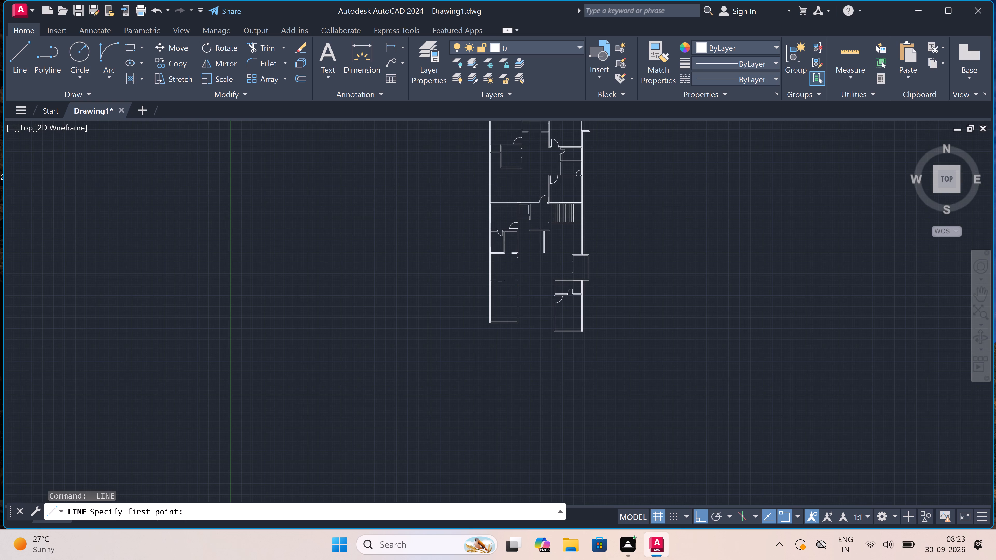
pyautogui.scroll(3, 524, 273)
pyautogui.scroll(1, 484, 331)
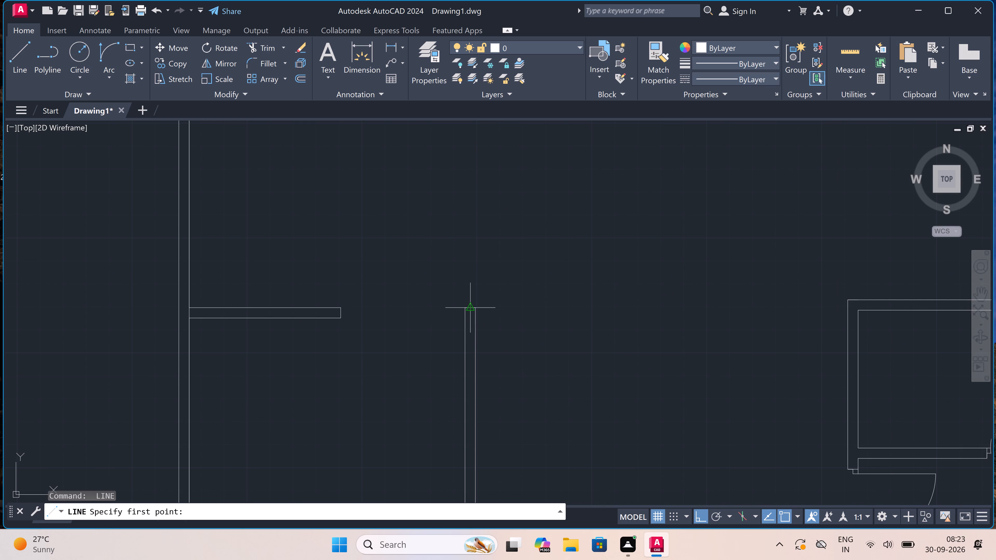
pyautogui.scroll(1, 472, 308)
pyautogui.click(479, 310)
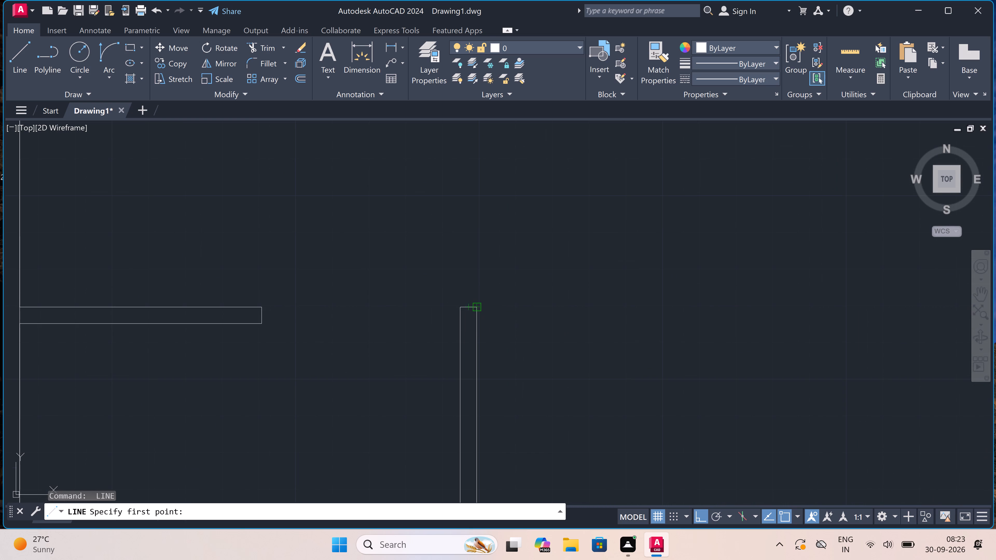
pyautogui.scroll(-1, 479, 310)
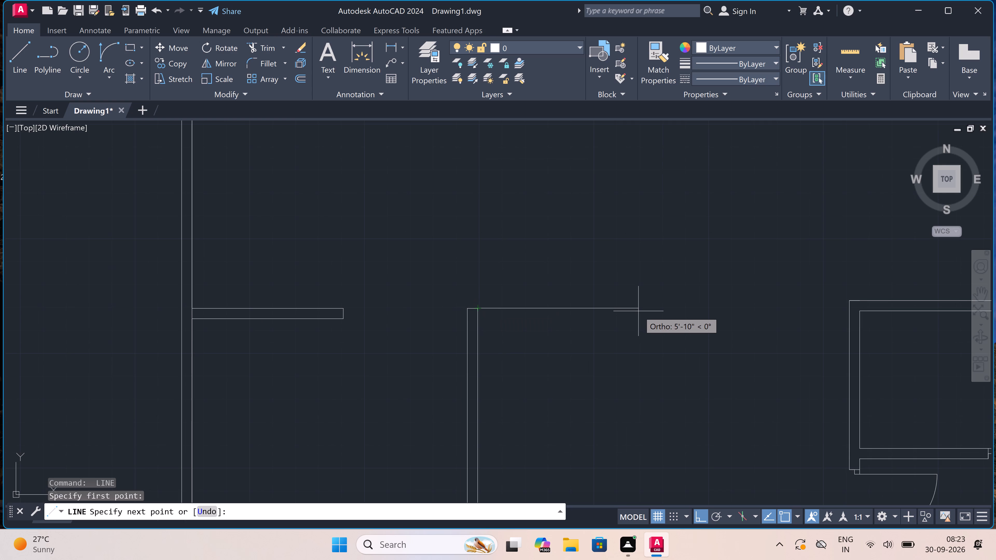
pyautogui.press('7')
pyautogui.write("'")
pyautogui.press('space')
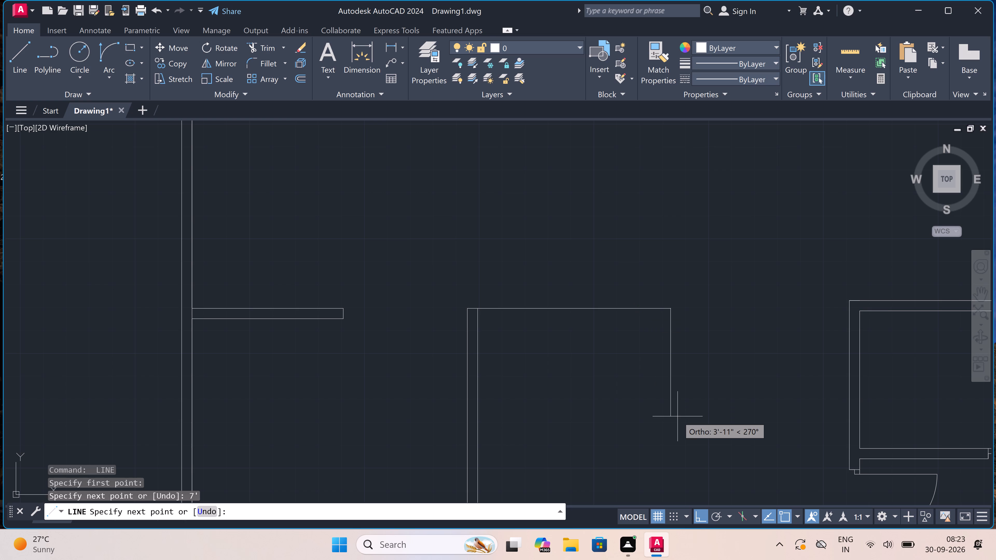
pyautogui.press('5')
pyautogui.write("'")
pyautogui.press('space')
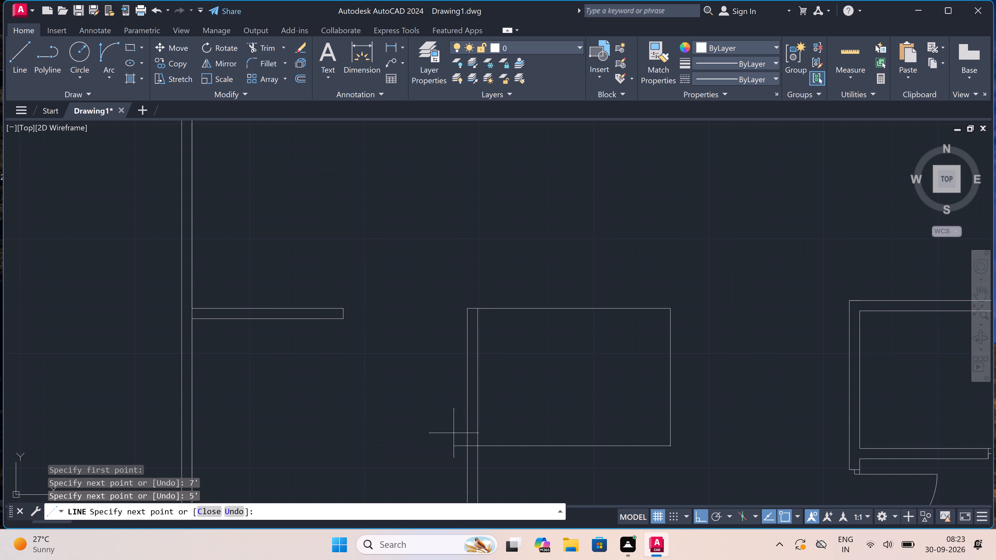
pyautogui.click(473, 449)
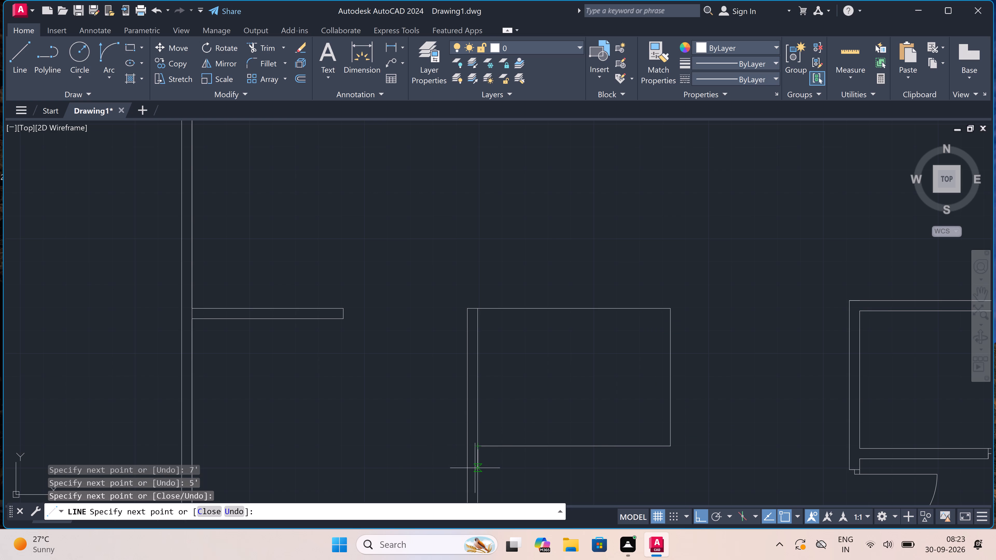
# Continue the line 4.5" down, right to the level of the small room's right side, and 4.5" farther right.
pyautogui.write('4.5')
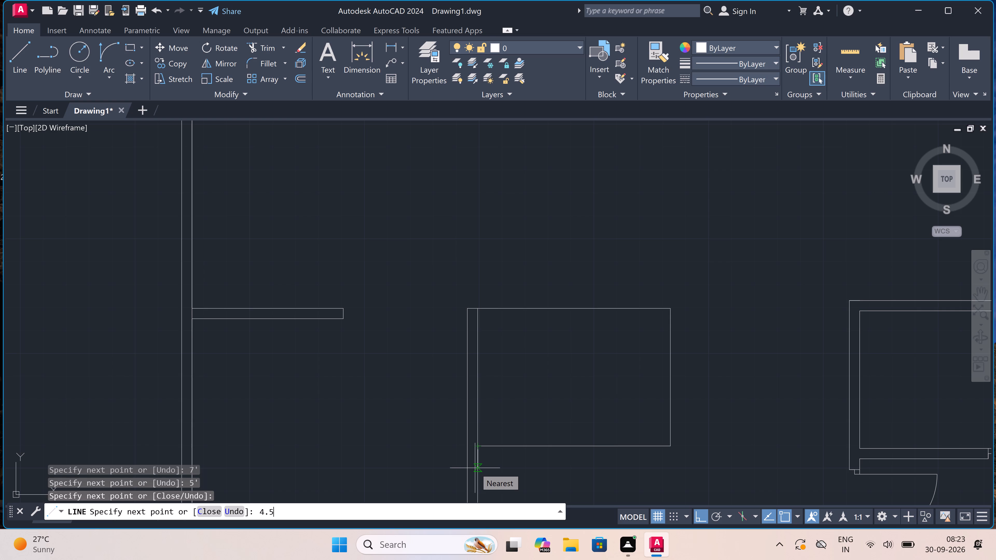
pyautogui.write('"')
pyautogui.press('space')
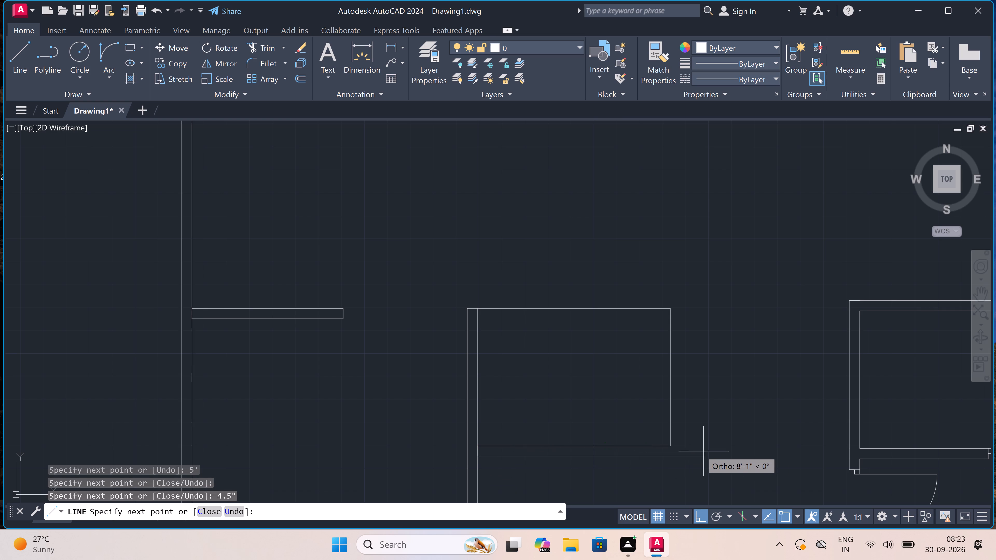
pyautogui.scroll(3, 689, 451)
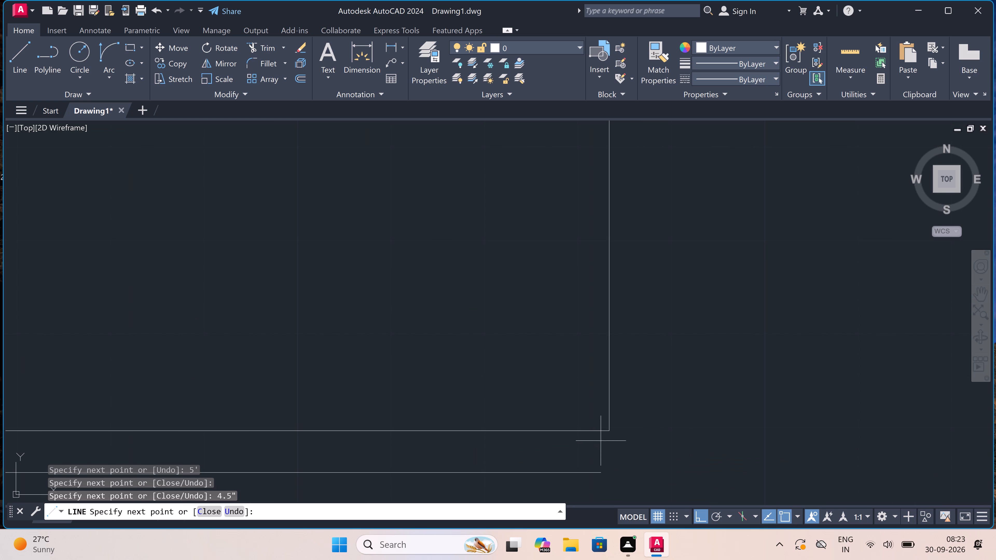
pyautogui.click(608, 470)
pyautogui.write('4.5')
pyautogui.hotkey('shift', '"')
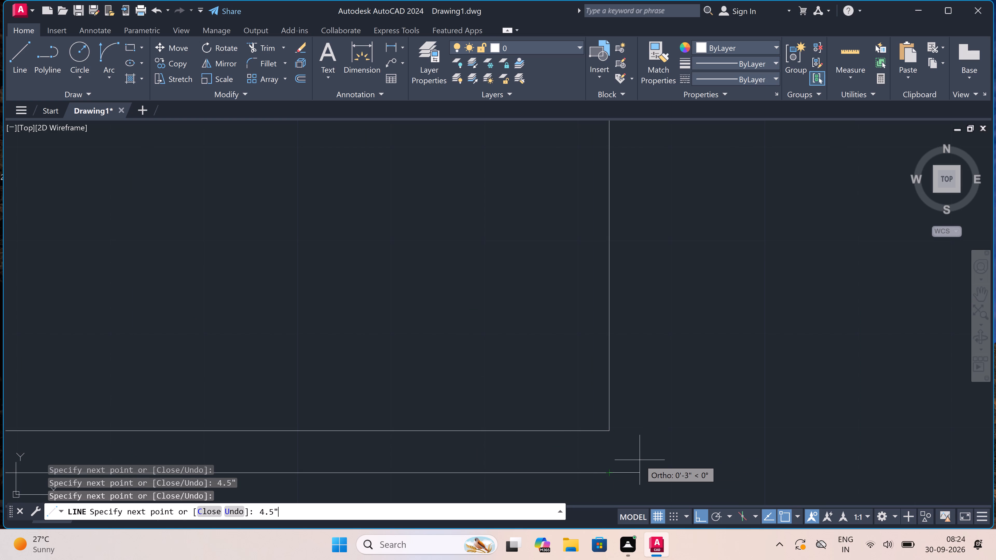
pyautogui.press('space')
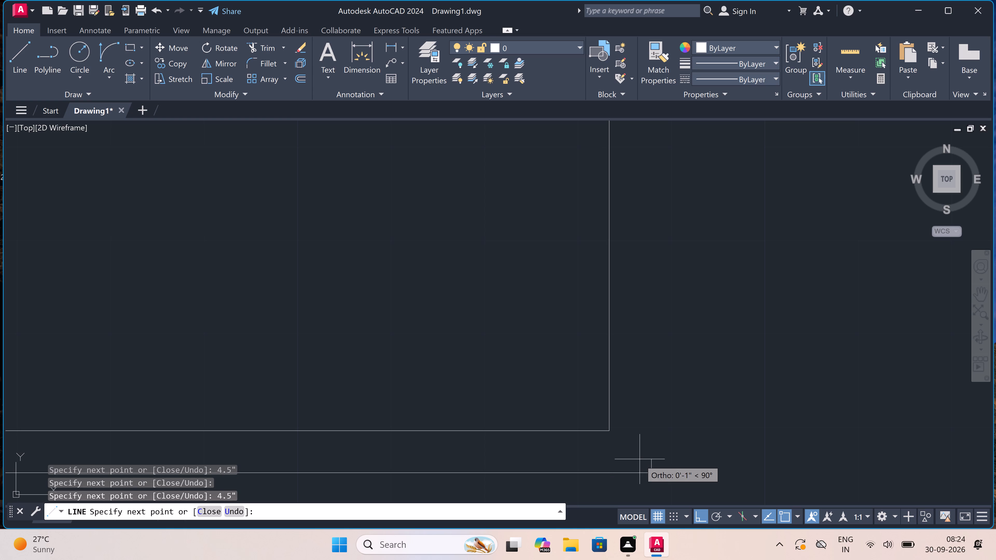
# Continue the line up to the small room's top-edge level and left to its top right corner, closing the 4.5" right wall.
pyautogui.scroll(-3, 640, 459)
pyautogui.scroll(3, 626, 310)
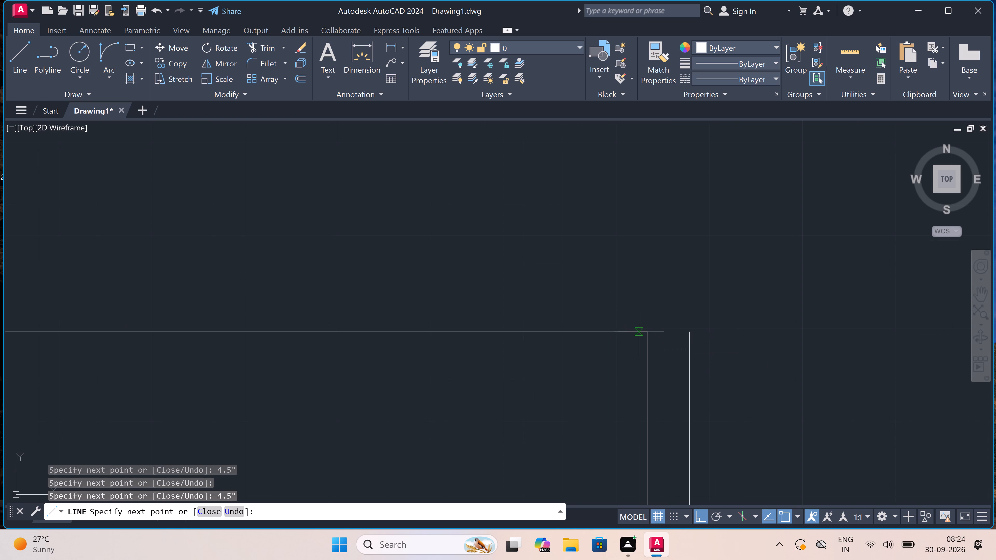
pyautogui.scroll(2, 673, 333)
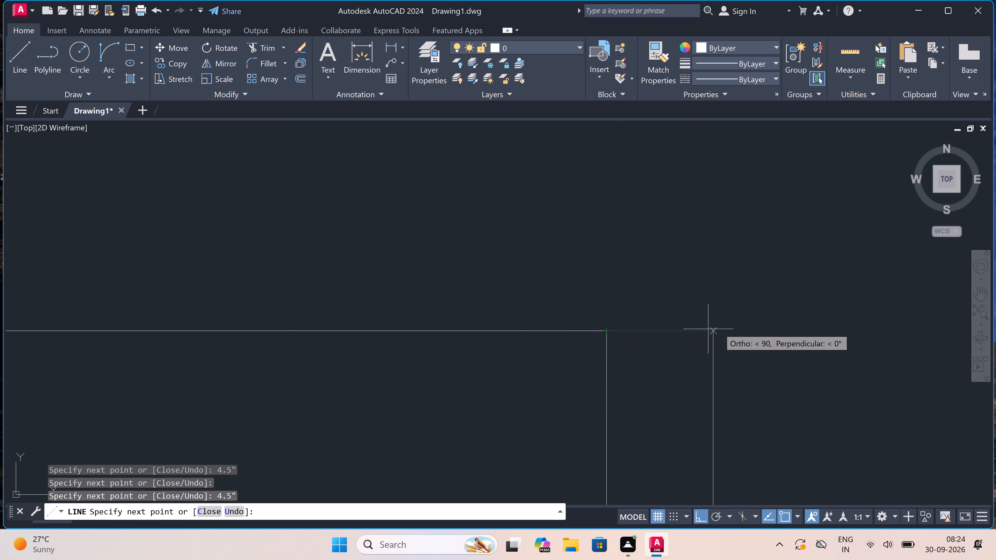
pyautogui.click(712, 329)
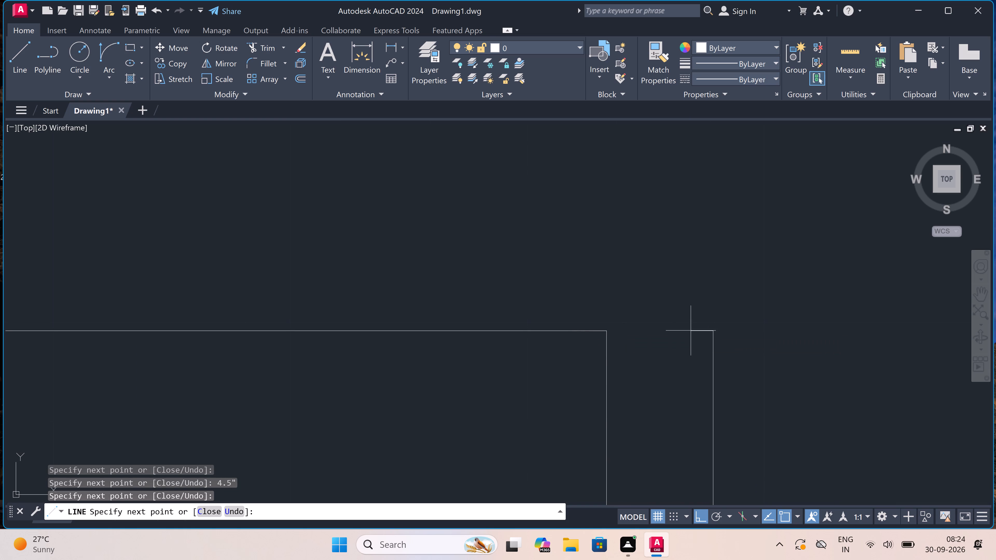
pyautogui.click(608, 331)
# From the outer top right corner, draw 4.5" down and left to the shared wall's outer line, forming the top wall's inner face.
pyautogui.click(714, 326)
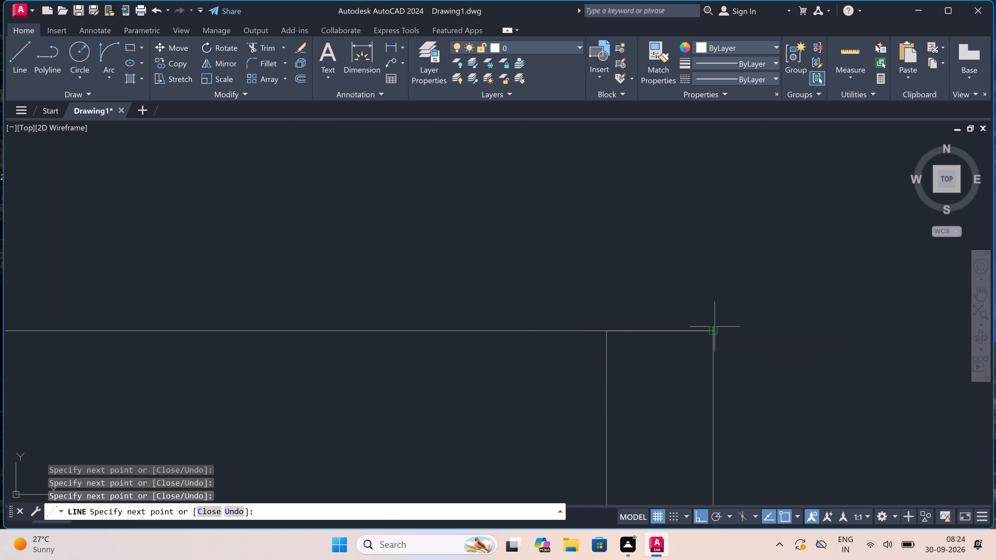
pyautogui.write('4.5')
pyautogui.write('"')
pyautogui.press('space')
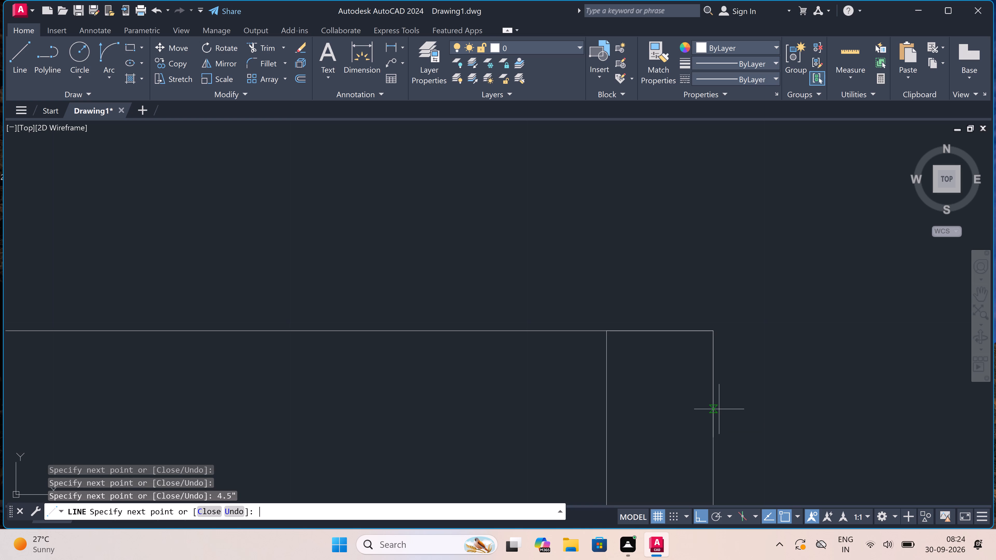
pyautogui.scroll(-2, 719, 398)
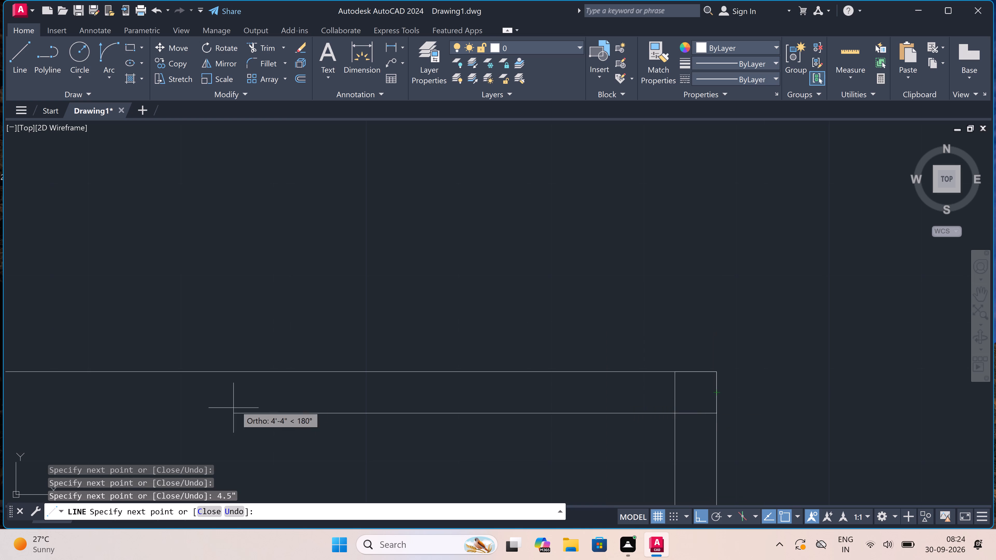
pyautogui.scroll(-4, 253, 397)
pyautogui.scroll(2, 115, 402)
pyautogui.click(218, 401)
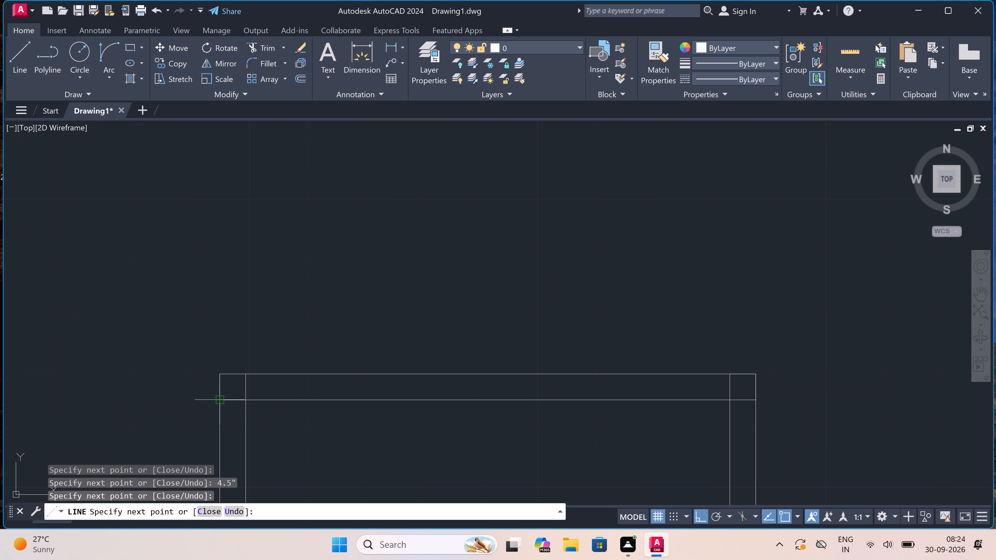
pyautogui.press('Escape')
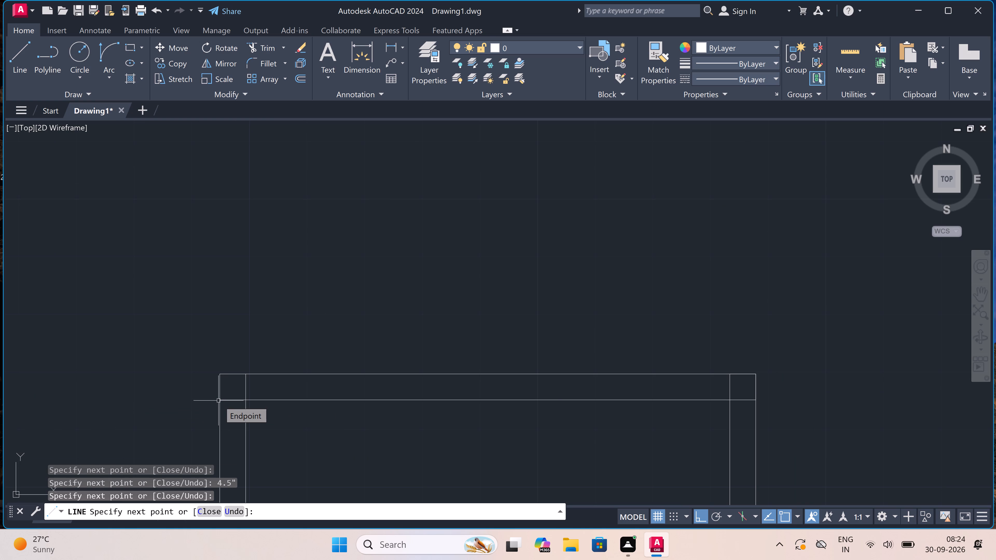
# Trim the overlapping line segments inside the small room's top left wall corner.
pyautogui.write('tr')
pyautogui.press('space')
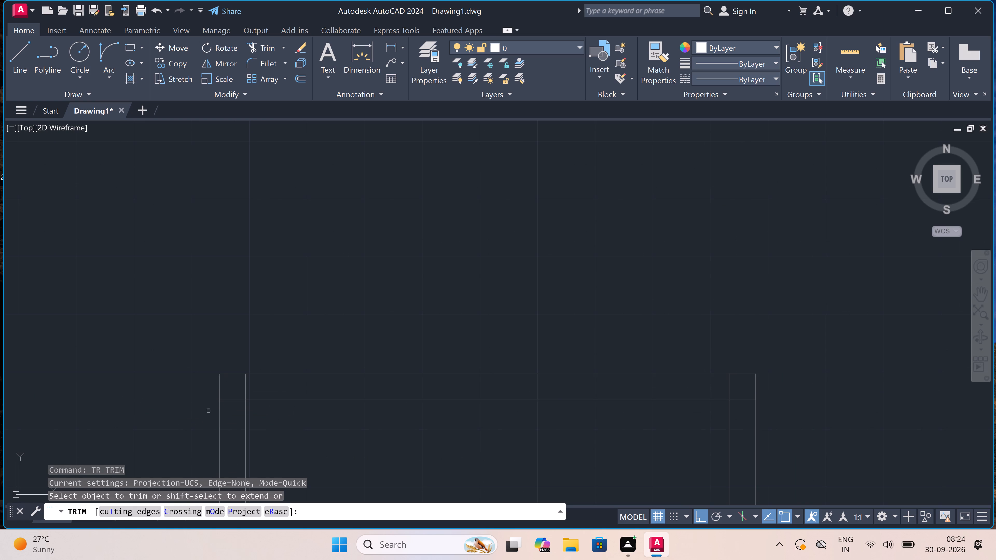
pyautogui.scroll(1, 239, 391)
pyautogui.click(227, 391)
pyautogui.click(223, 426)
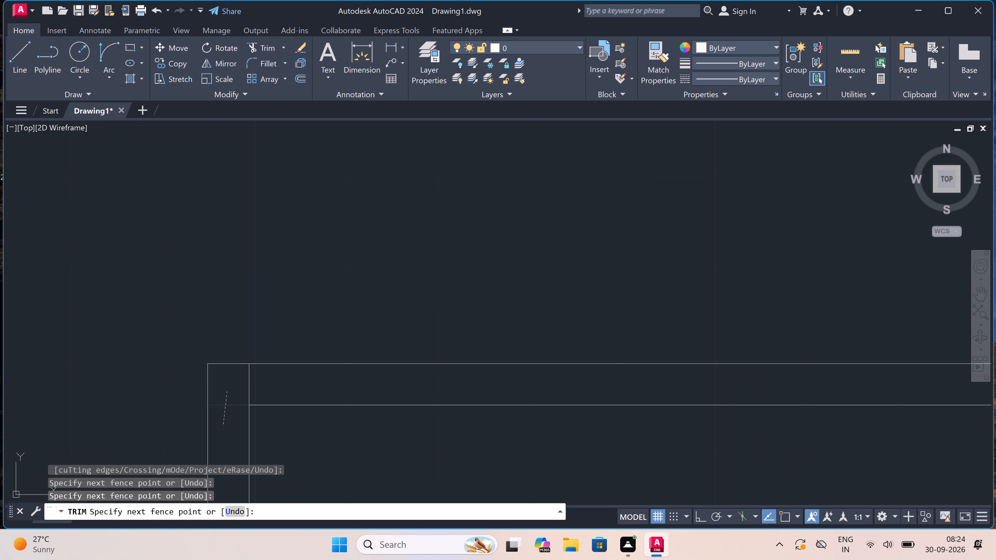
pyautogui.click(231, 396)
pyautogui.click(281, 385)
# Trim the overlapping line segments inside the small room's top right wall corner.
pyautogui.scroll(-2, 281, 385)
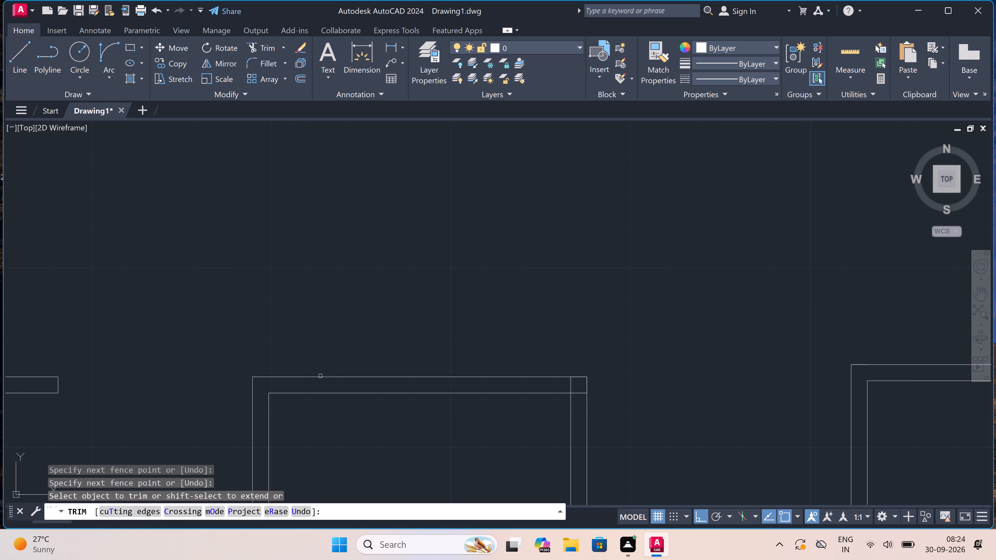
pyautogui.scroll(-1, 353, 371)
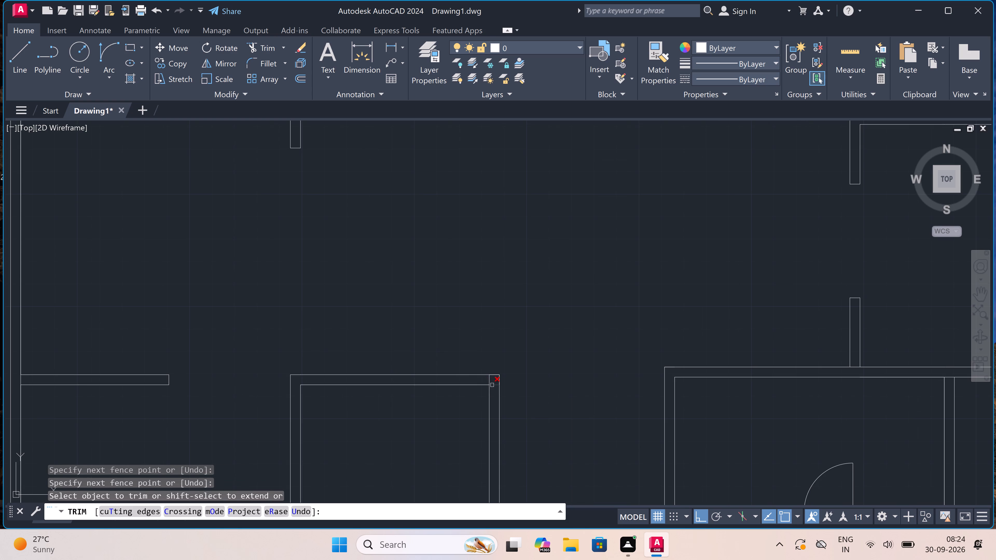
pyautogui.scroll(2, 495, 383)
pyautogui.click(496, 383)
pyautogui.click(494, 395)
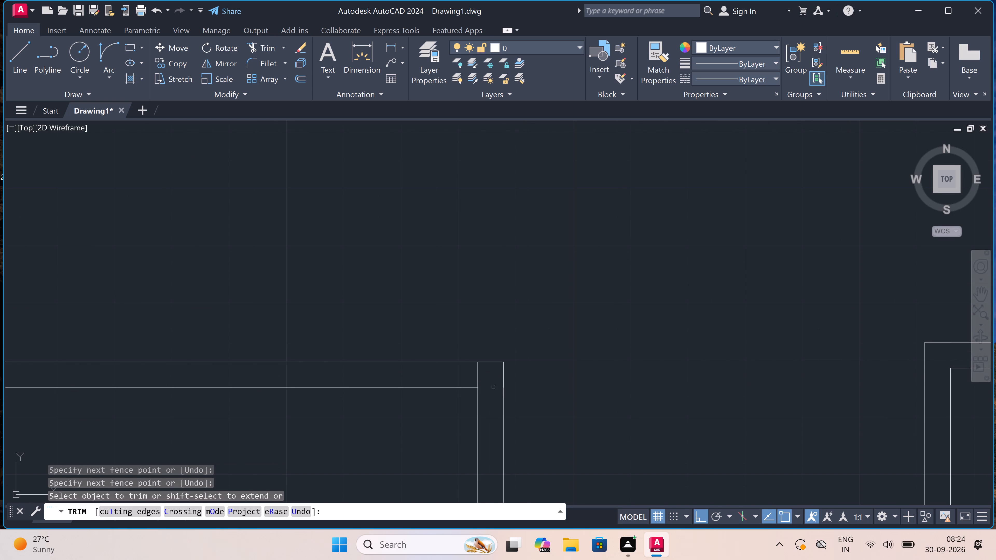
pyautogui.scroll(2, 493, 387)
pyautogui.click(481, 362)
pyautogui.click(409, 348)
# Trim the shared wall's right line between the two lines of the small room's bottom wall, opening the wall junction.
pyautogui.scroll(-4, 431, 321)
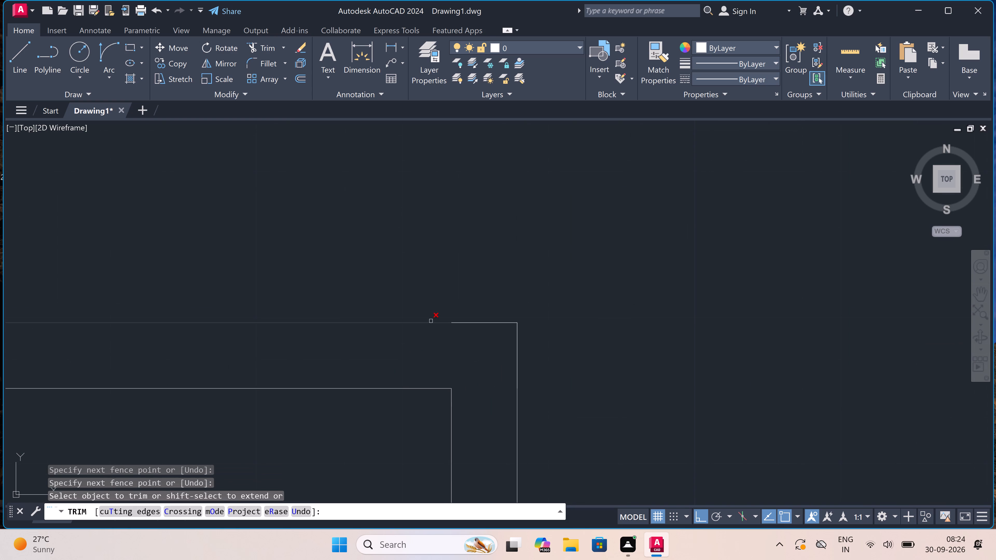
pyautogui.scroll(-4, 431, 321)
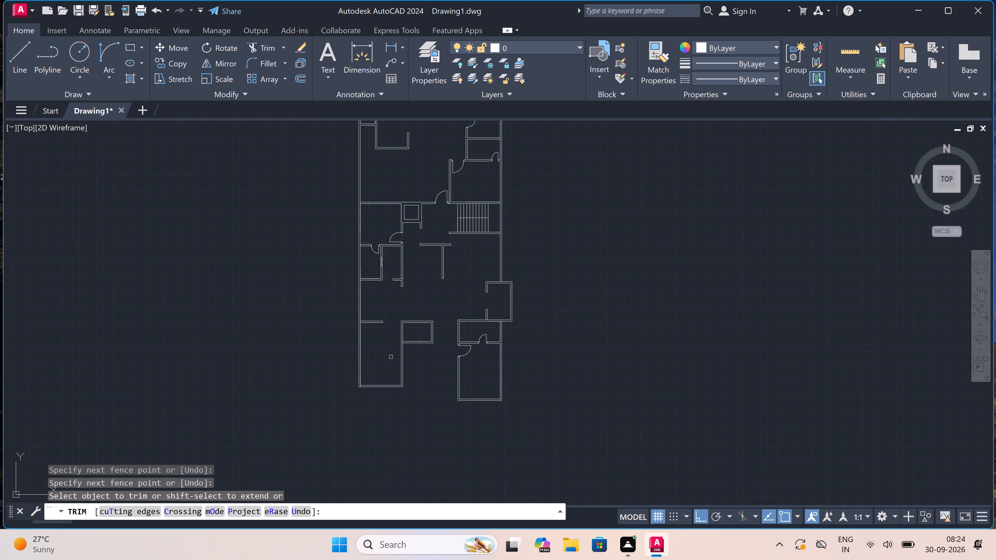
pyautogui.scroll(4, 391, 356)
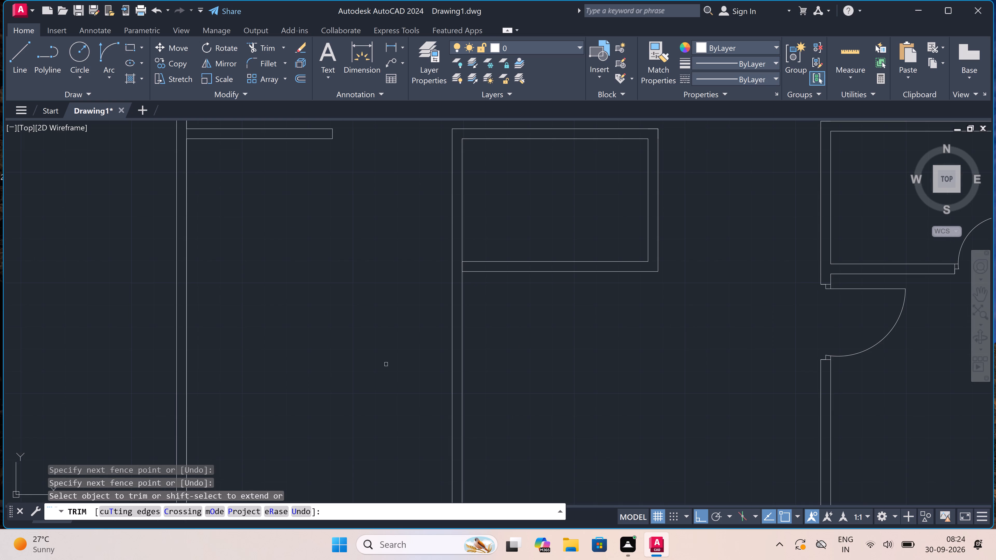
pyautogui.scroll(-2, 412, 312)
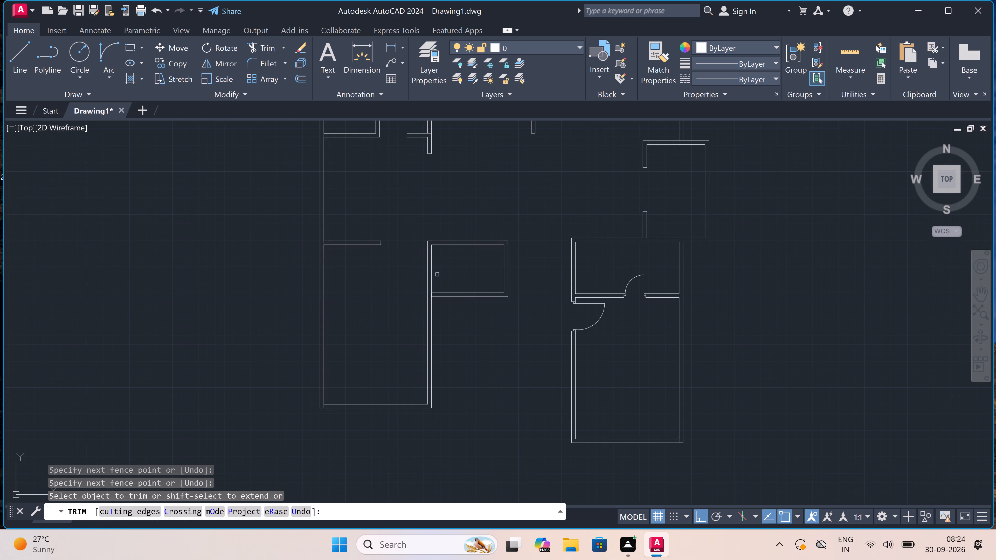
pyautogui.scroll(-3, 437, 275)
pyautogui.scroll(3, 443, 260)
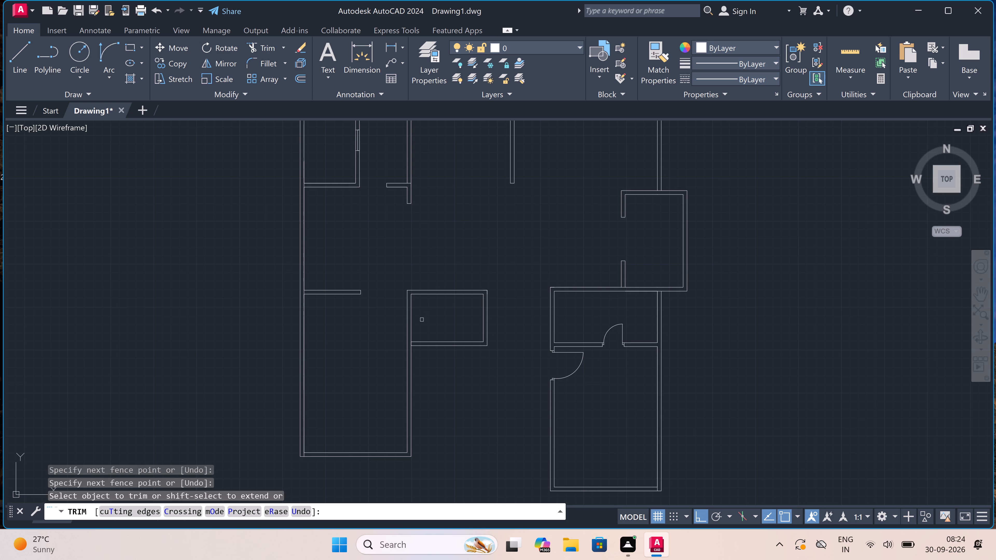
pyautogui.scroll(3, 412, 341)
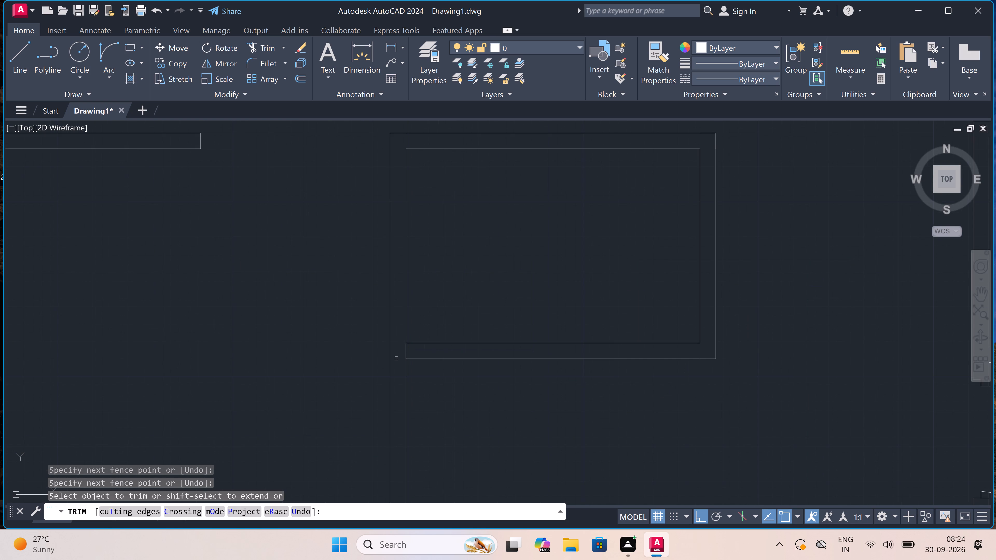
pyautogui.scroll(3, 396, 358)
pyautogui.click(405, 339)
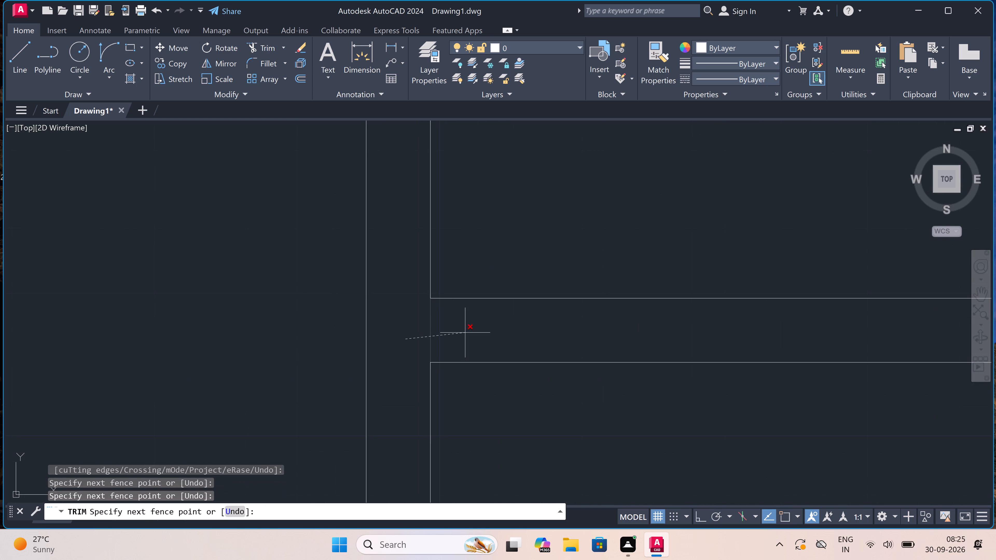
pyautogui.click(465, 333)
pyautogui.scroll(-6, 459, 335)
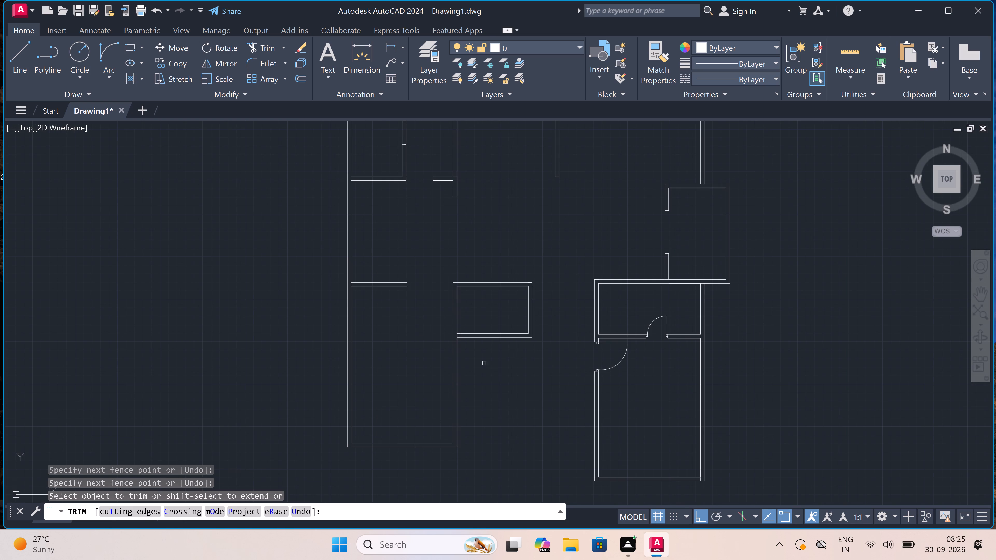
pyautogui.press('Escape')
# Draw a line 2'7.5" right from the small room's outer bottom right corner, then up to the central vertical wall's lower right end.
pyautogui.write('l')
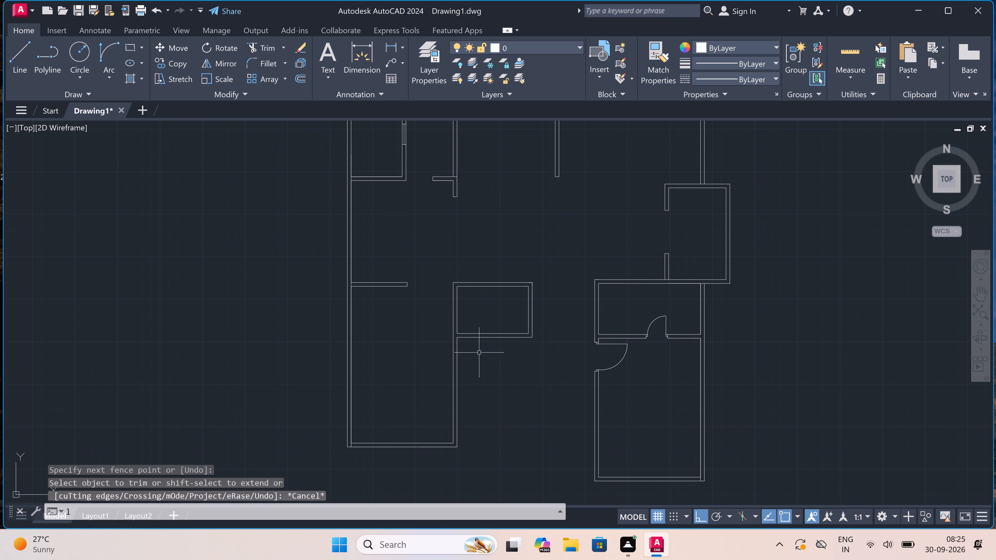
pyautogui.press('space')
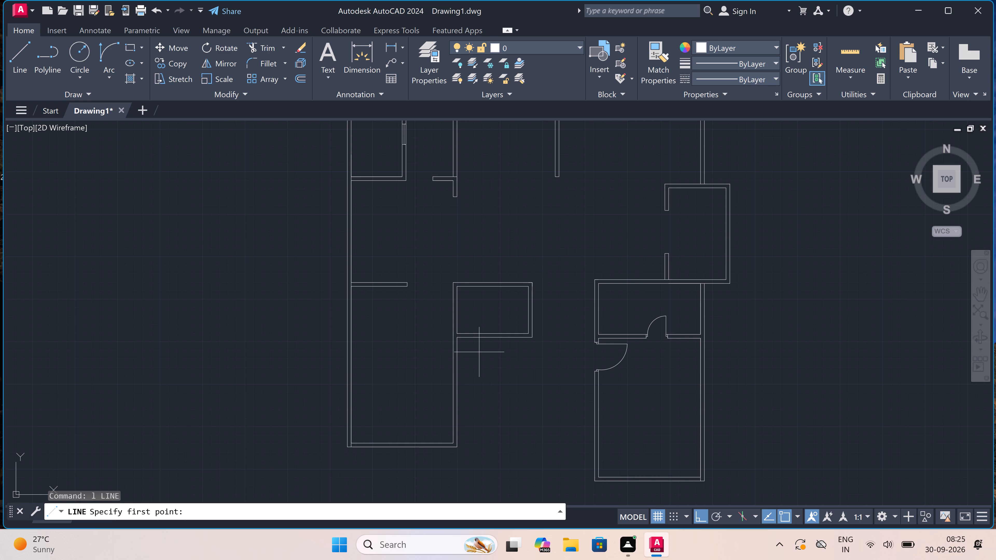
pyautogui.scroll(-1, 480, 350)
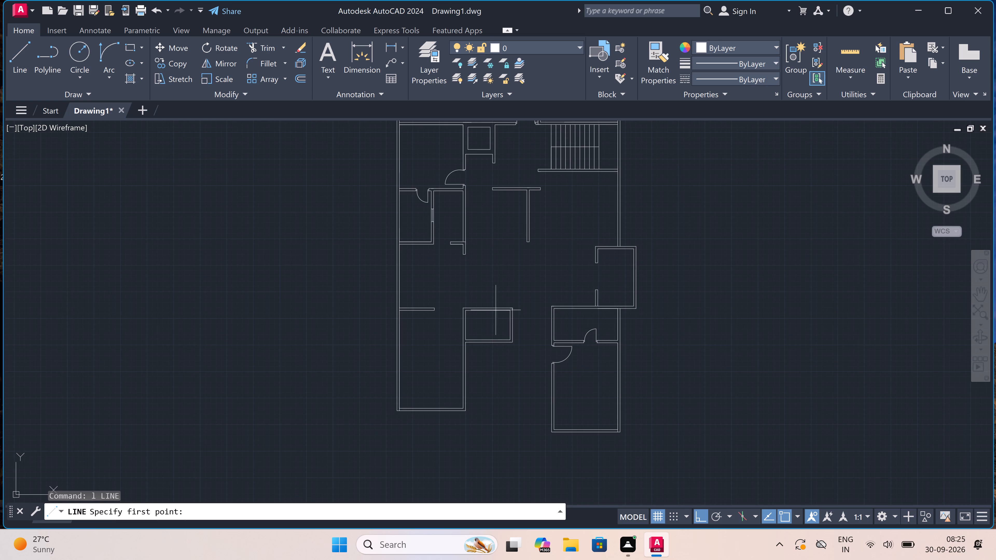
pyautogui.scroll(1, 497, 255)
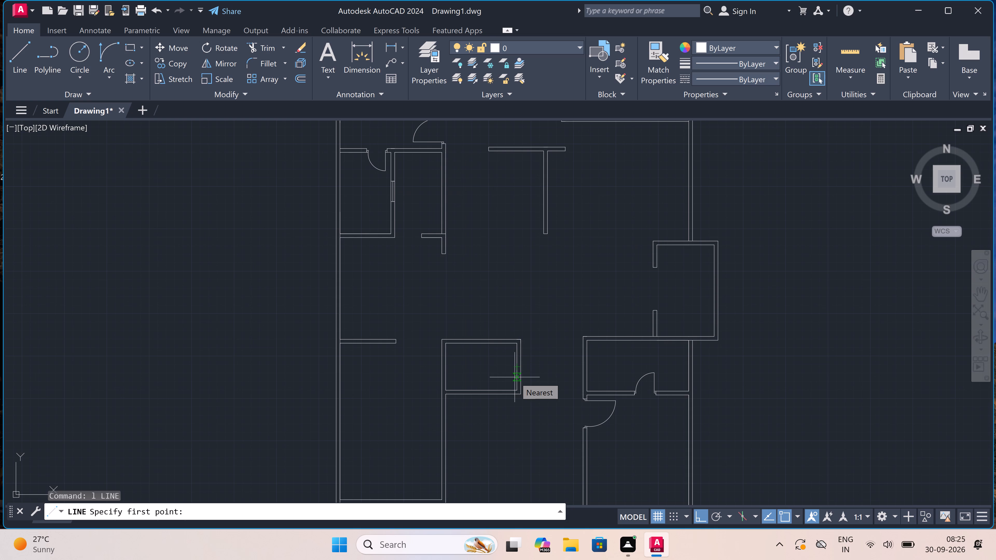
pyautogui.scroll(1, 515, 377)
pyautogui.scroll(1, 524, 398)
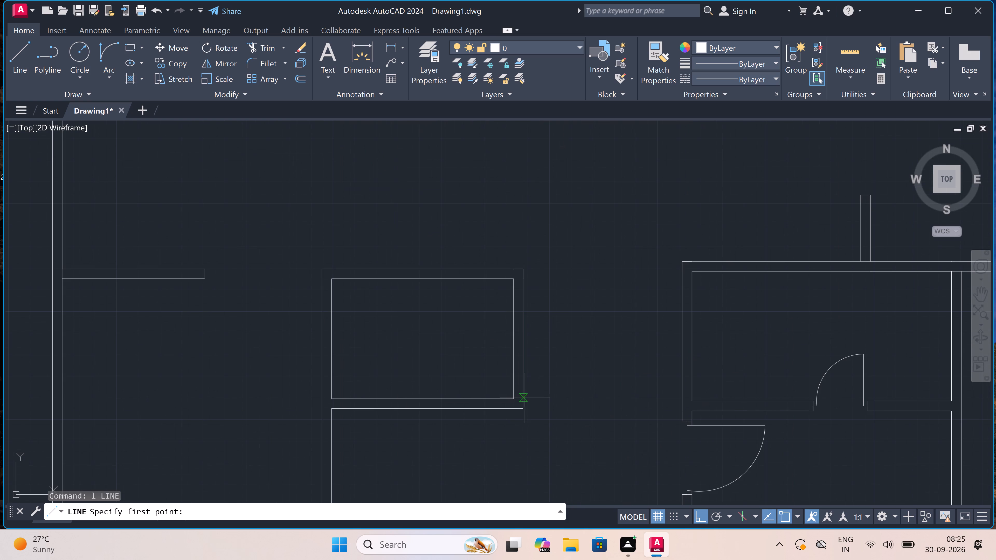
pyautogui.click(520, 409)
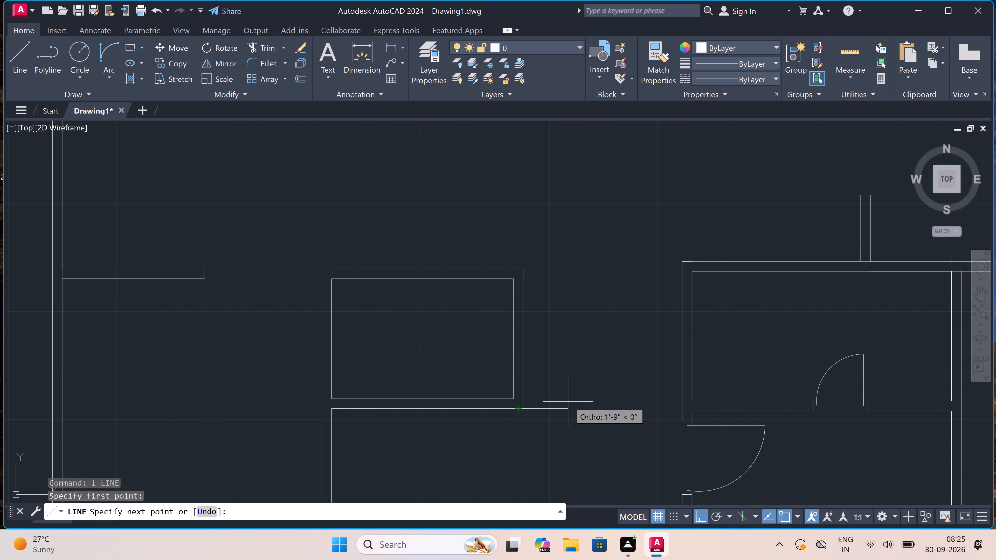
pyautogui.write("2'7.5")
pyautogui.write('"')
pyautogui.press('space')
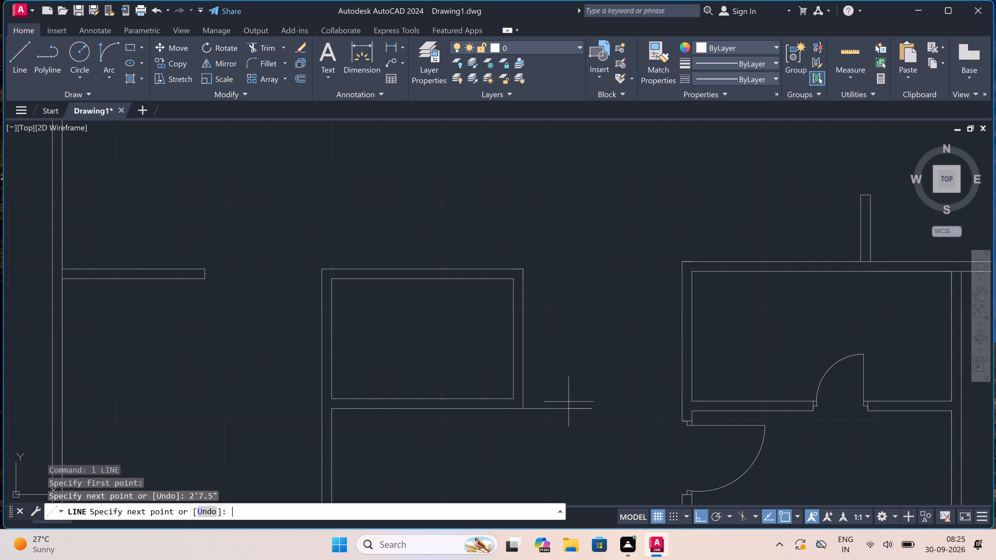
pyautogui.scroll(-4, 570, 229)
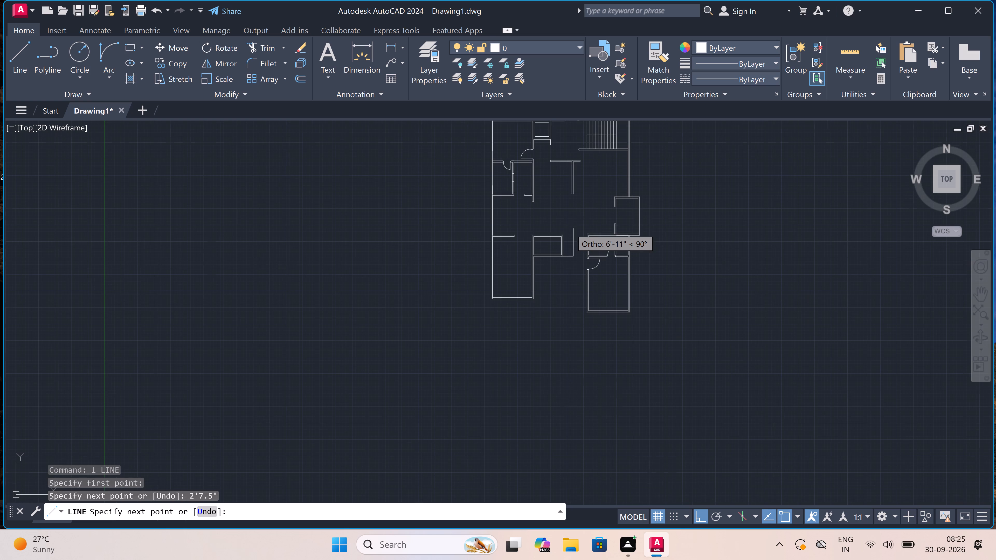
pyautogui.scroll(4, 568, 201)
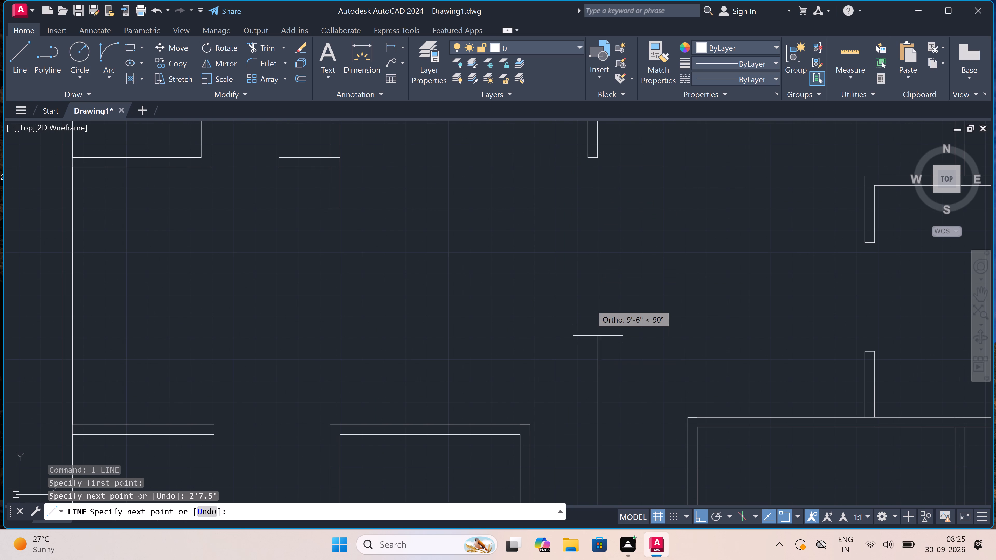
pyautogui.scroll(-4, 589, 302)
pyautogui.scroll(3, 584, 235)
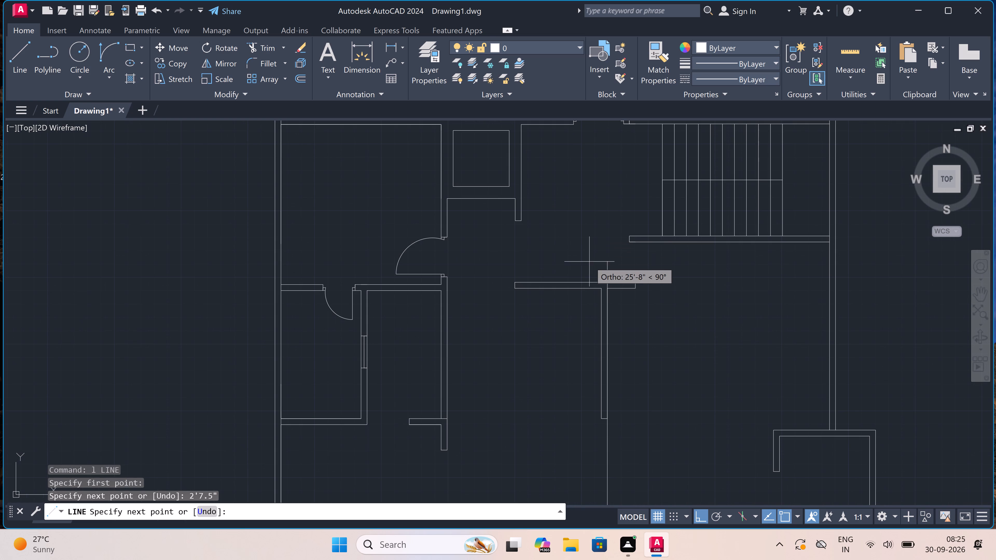
pyautogui.click(609, 422)
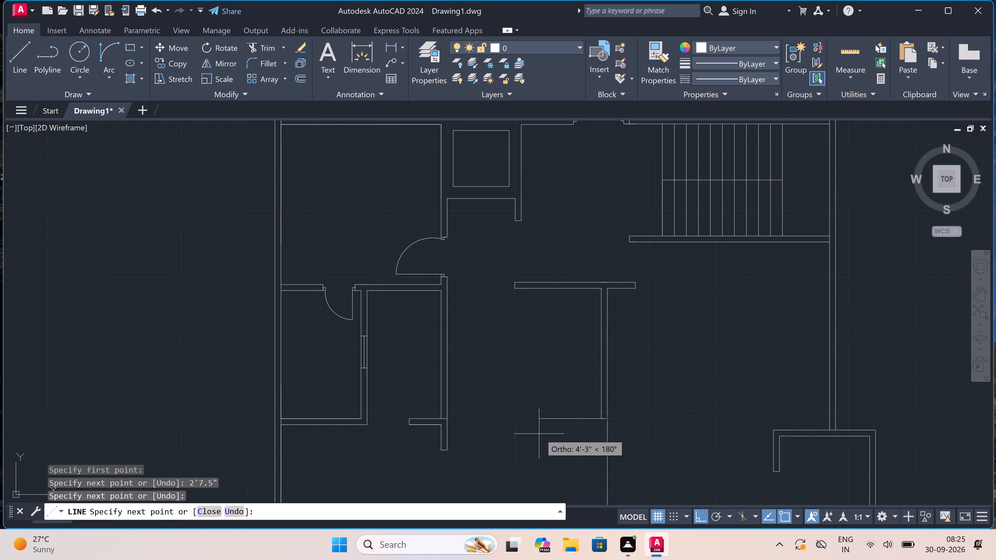
# Continue the line 4.5" left across the central wall's end and down to the extended bottom wall line, forming the wall's left face.
pyautogui.write('4.5')
pyautogui.write('"')
pyautogui.press('space')
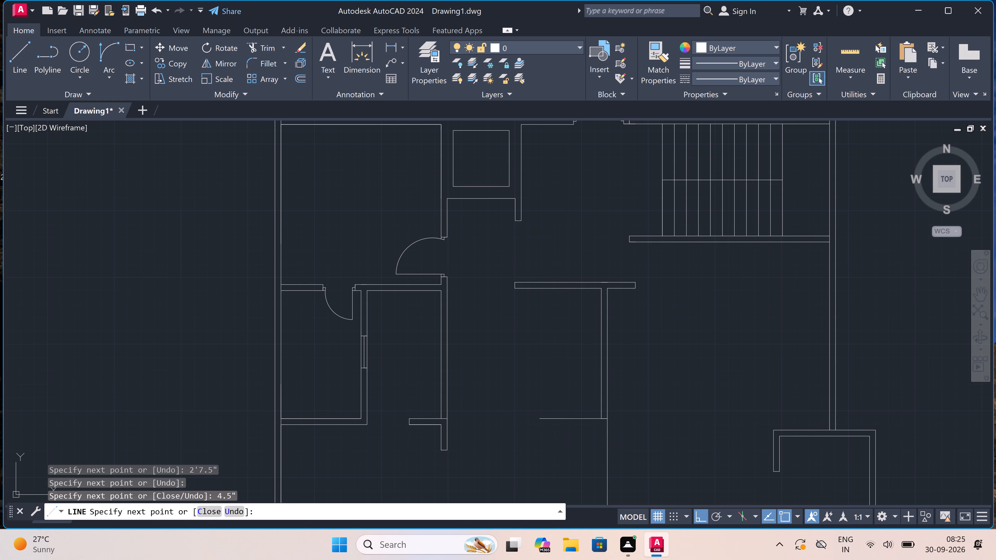
pyautogui.scroll(-4, 541, 429)
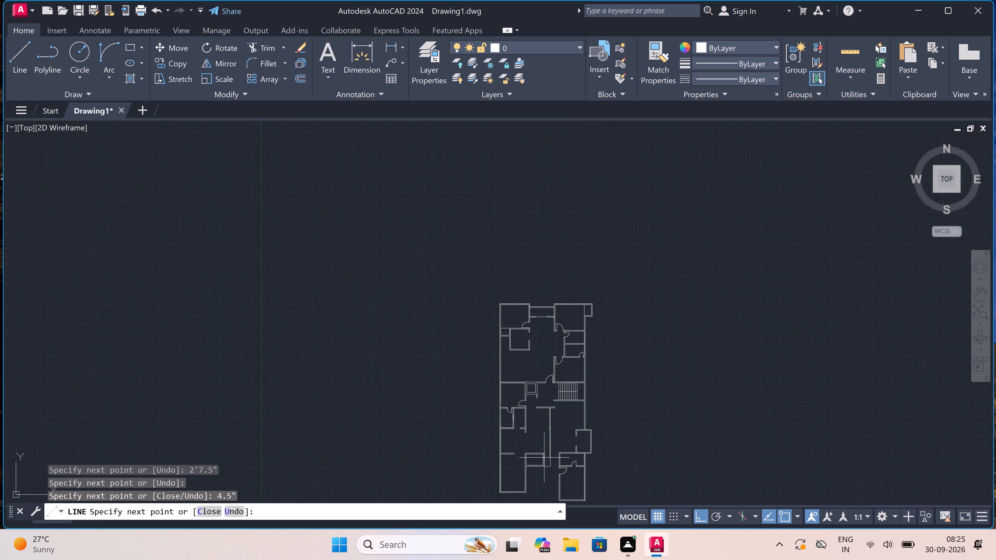
pyautogui.scroll(2, 525, 463)
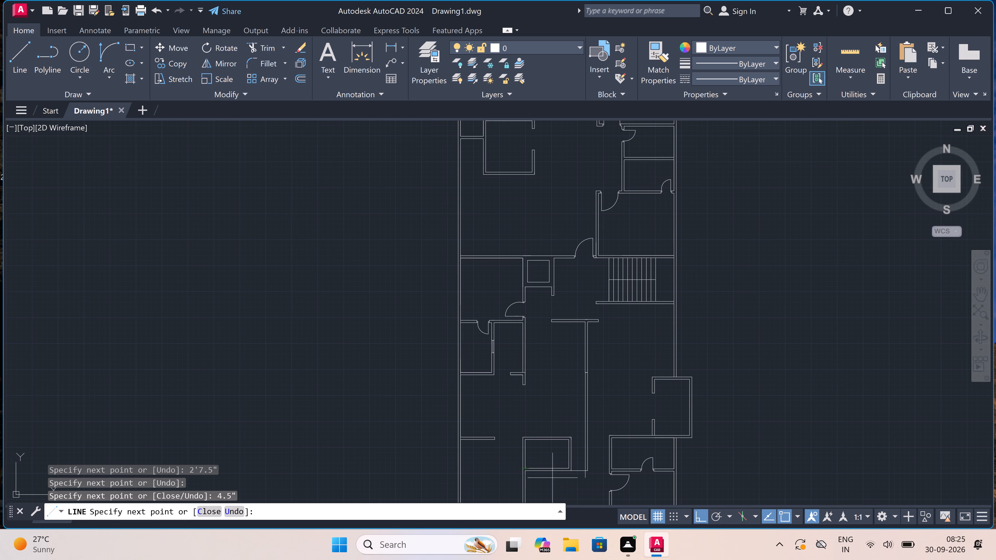
pyautogui.scroll(3, 584, 482)
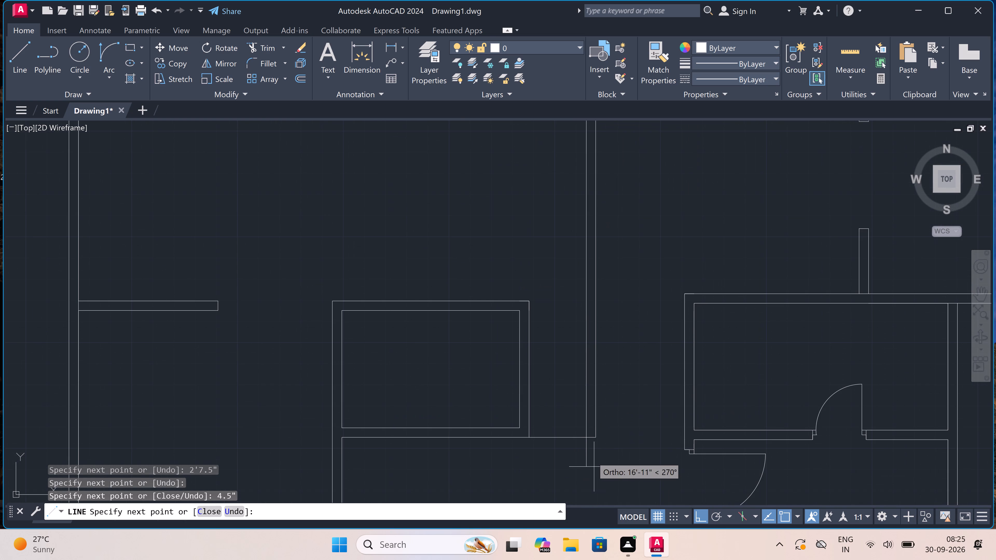
pyautogui.click(583, 439)
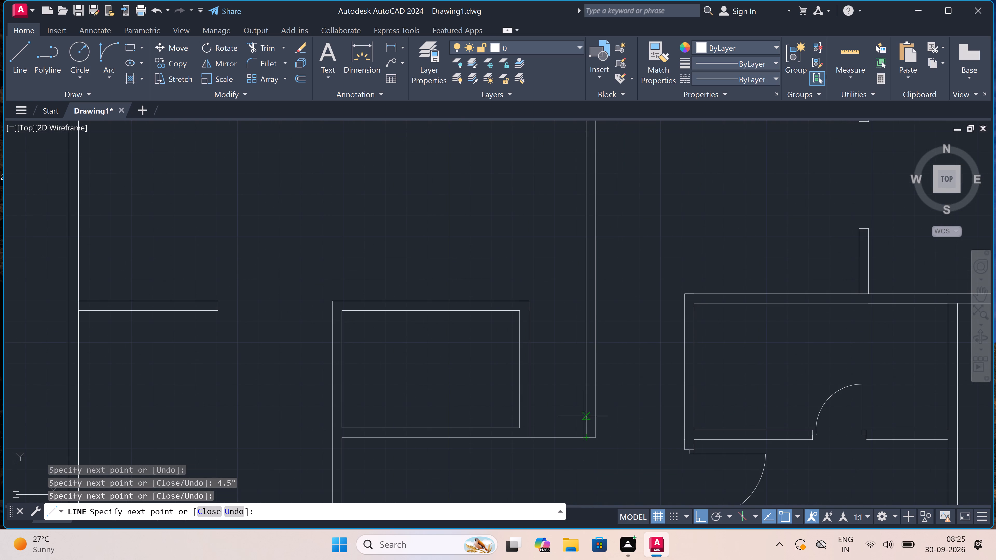
# Continue the line 4.5" up and left to the small room's outer right wall line, forming the bottom wall's inner face.
pyautogui.write('4.5')
pyautogui.write('"')
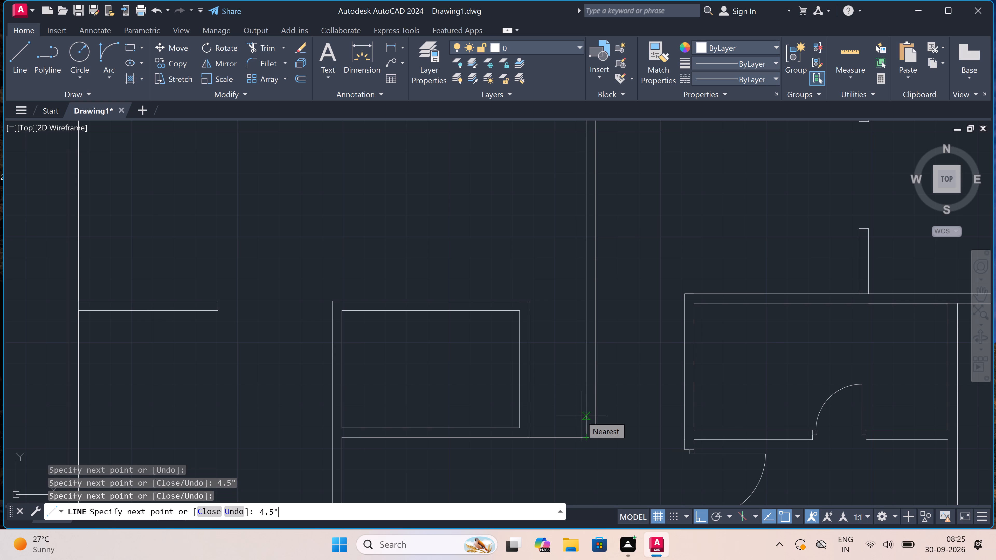
pyautogui.press('space')
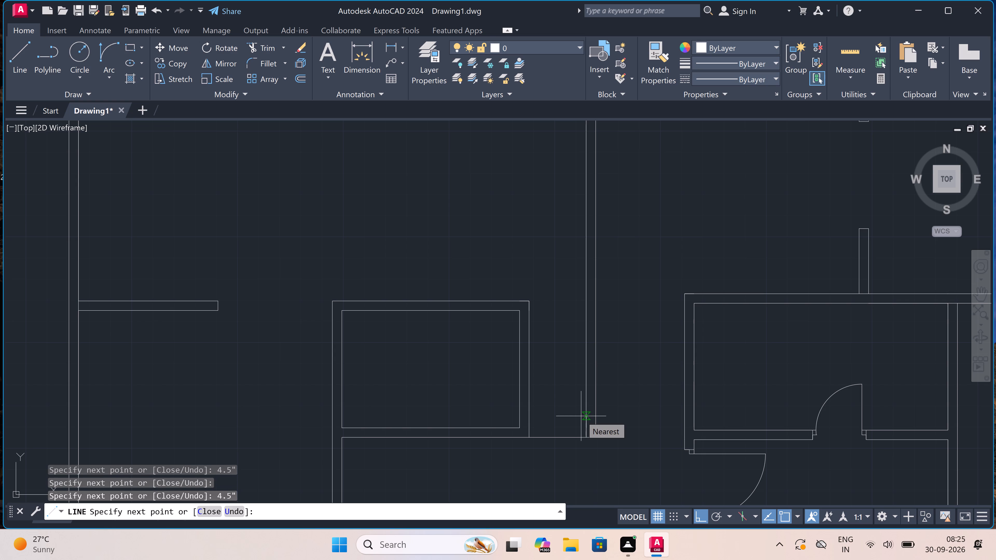
pyautogui.click(528, 432)
pyautogui.press('Escape')
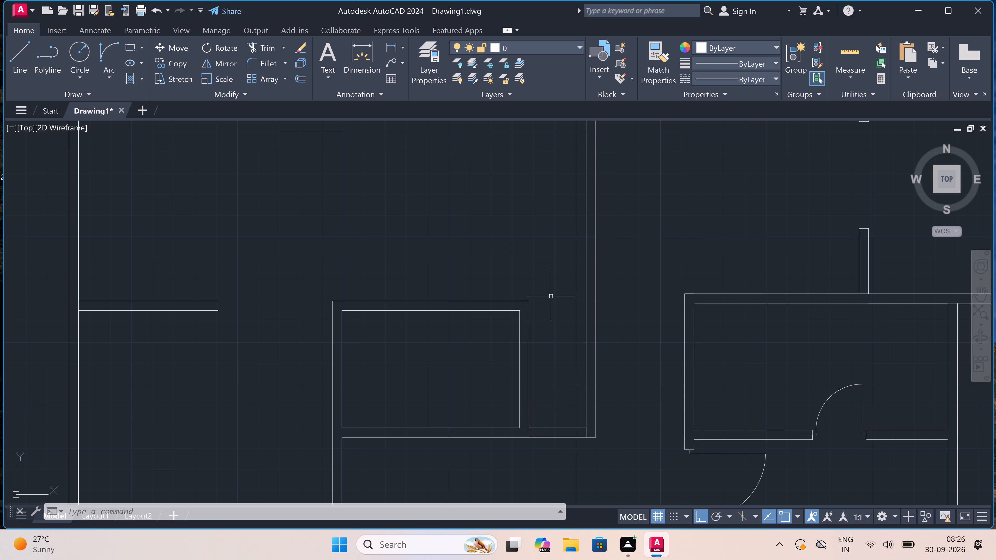
# Draw a horizontal line from just below the small room's outer top right corner to the left face of the extended central wall.
pyautogui.scroll(1, 551, 296)
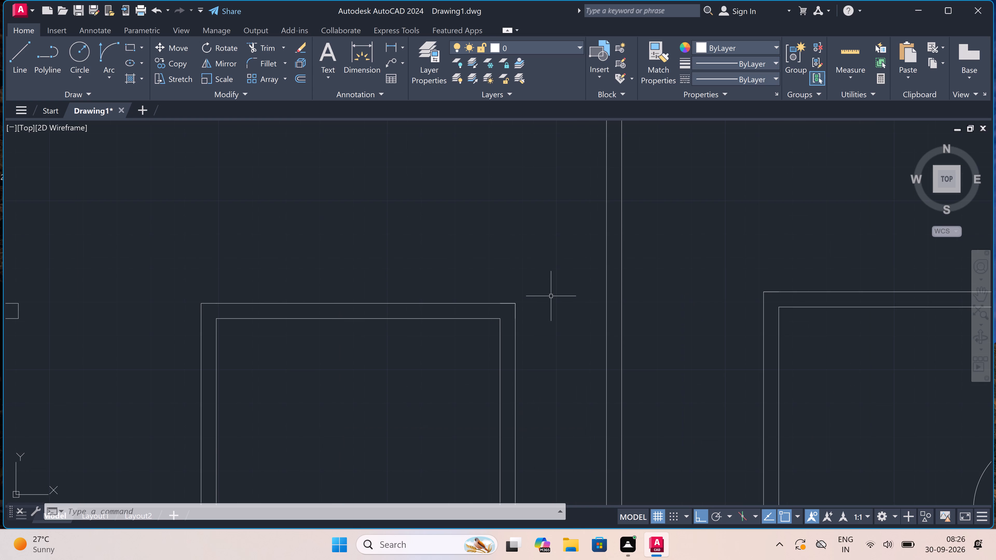
pyautogui.write('l')
pyautogui.press('space')
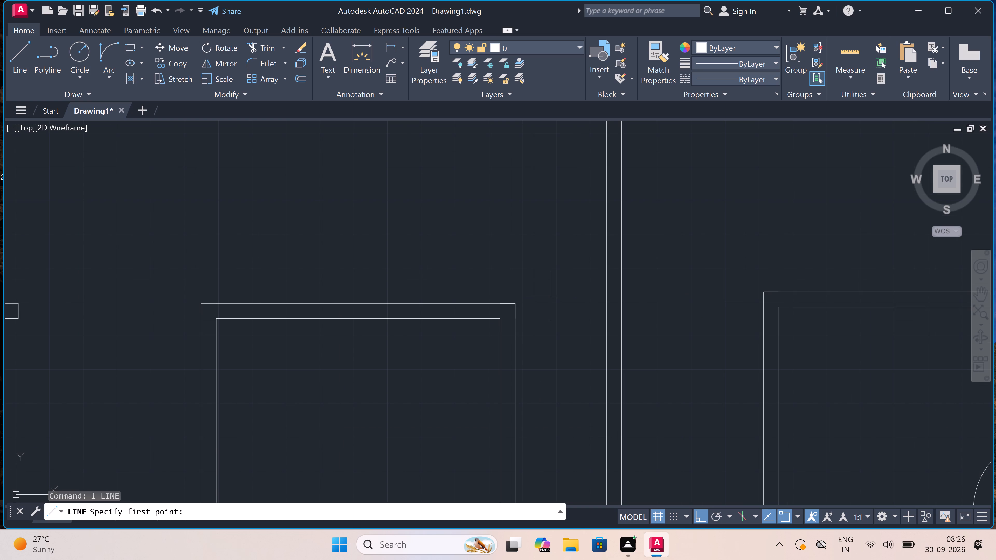
pyautogui.click(516, 311)
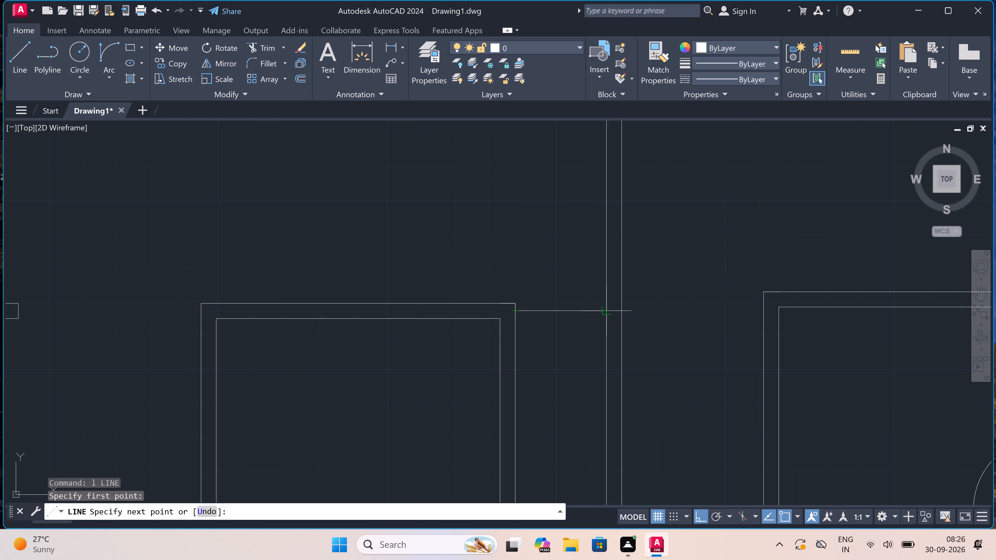
pyautogui.click(600, 312)
pyautogui.press('Escape')
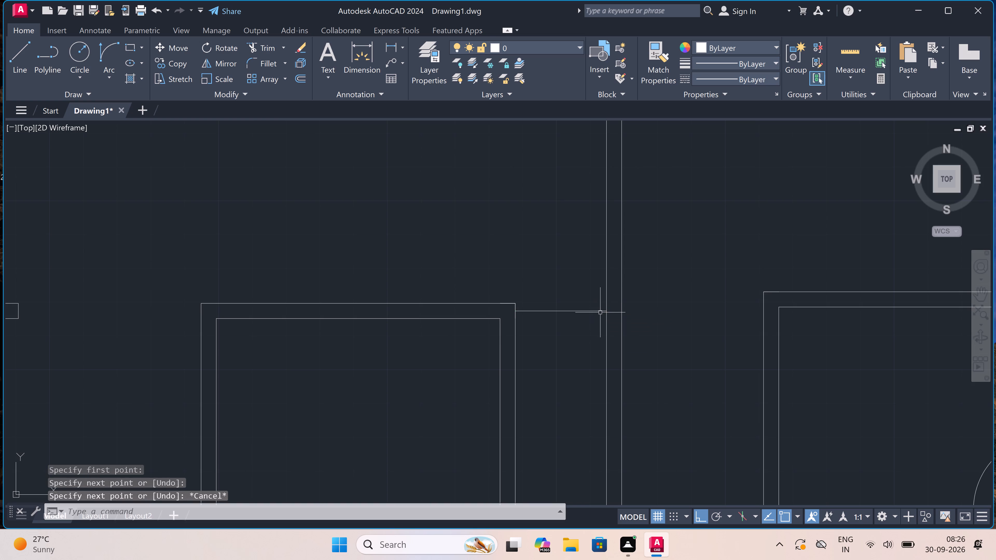
# Trim the two short vertical segments crossing the extended bottom wall at the small room's right wall and the central wall's left face.
pyautogui.scroll(-3, 542, 288)
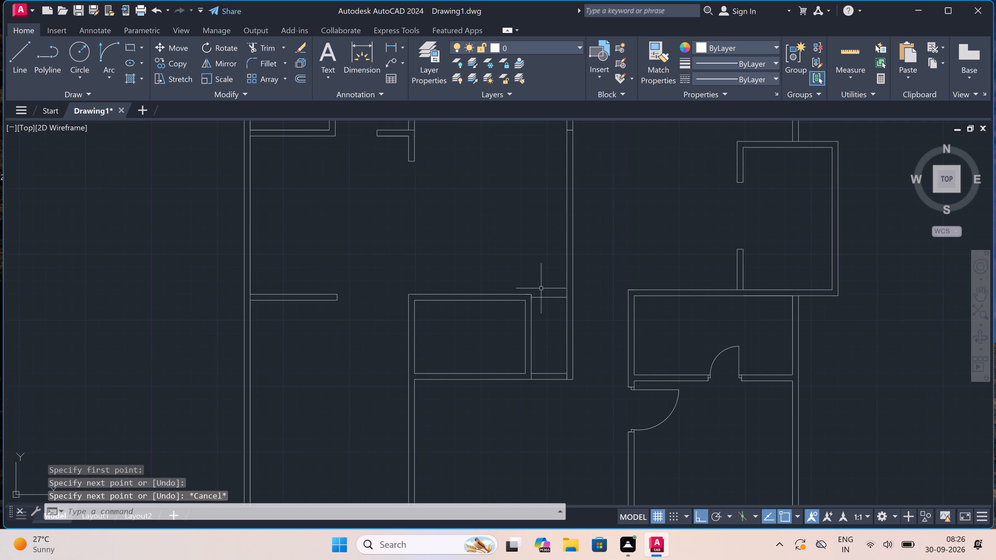
pyautogui.scroll(2, 548, 338)
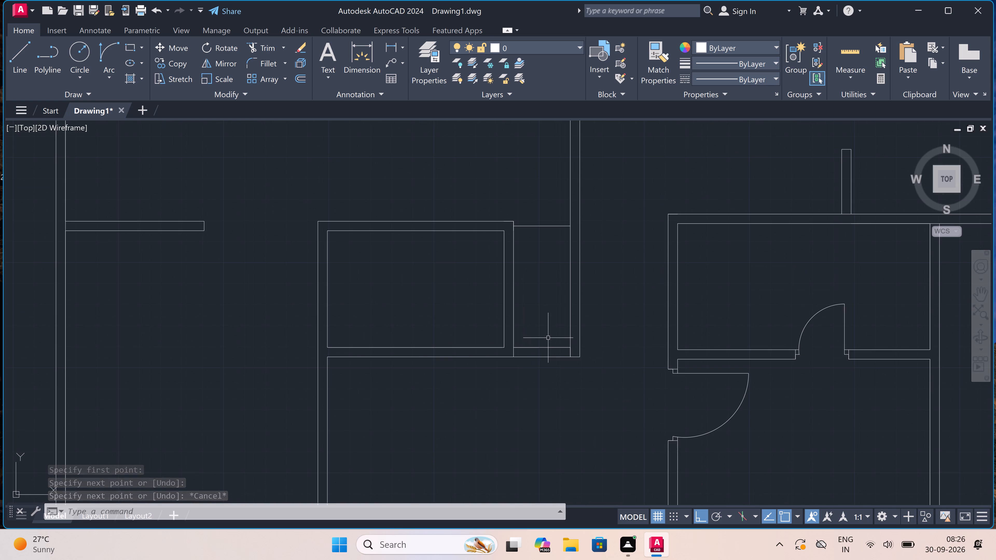
pyautogui.write('tr')
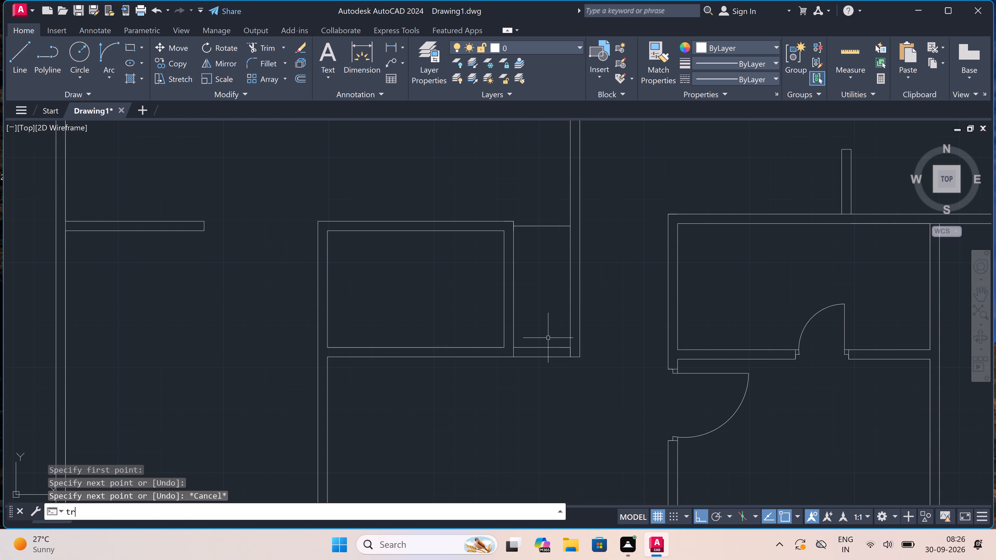
pyautogui.press('space')
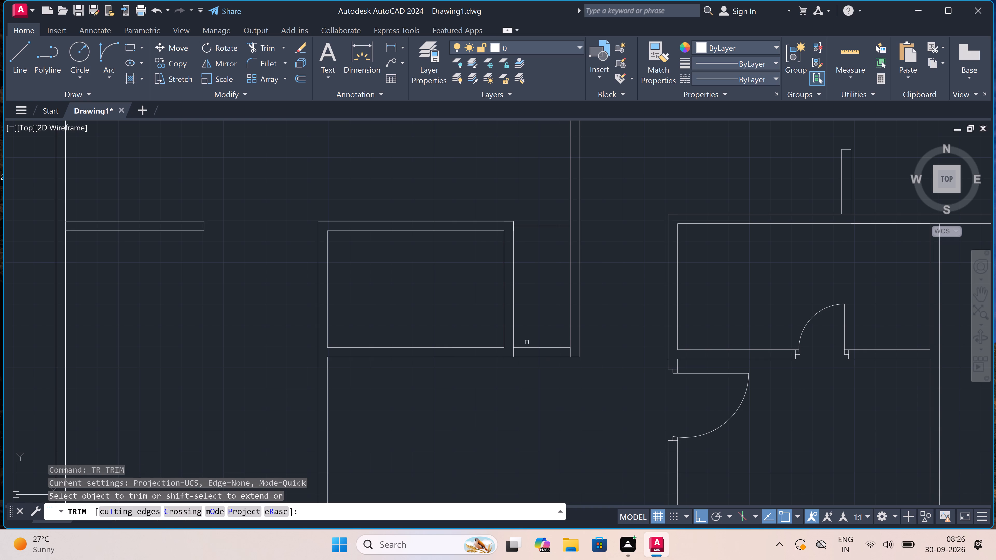
pyautogui.scroll(2, 527, 342)
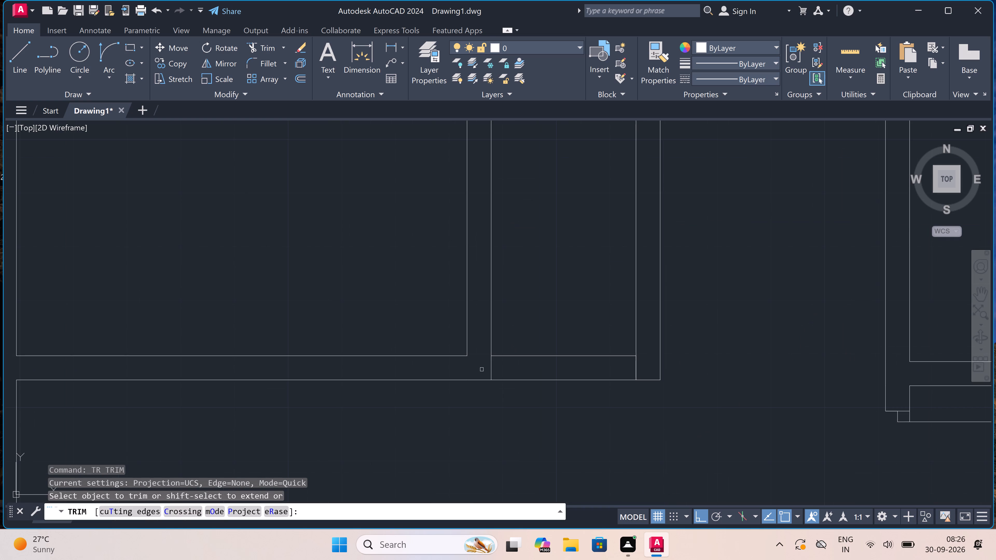
pyautogui.click(482, 369)
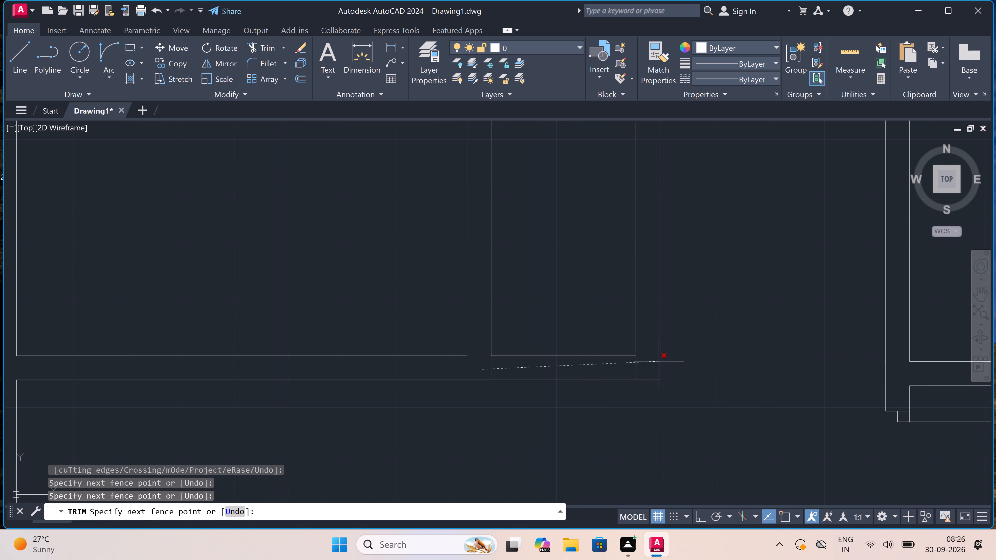
pyautogui.click(648, 364)
pyautogui.scroll(-4, 535, 376)
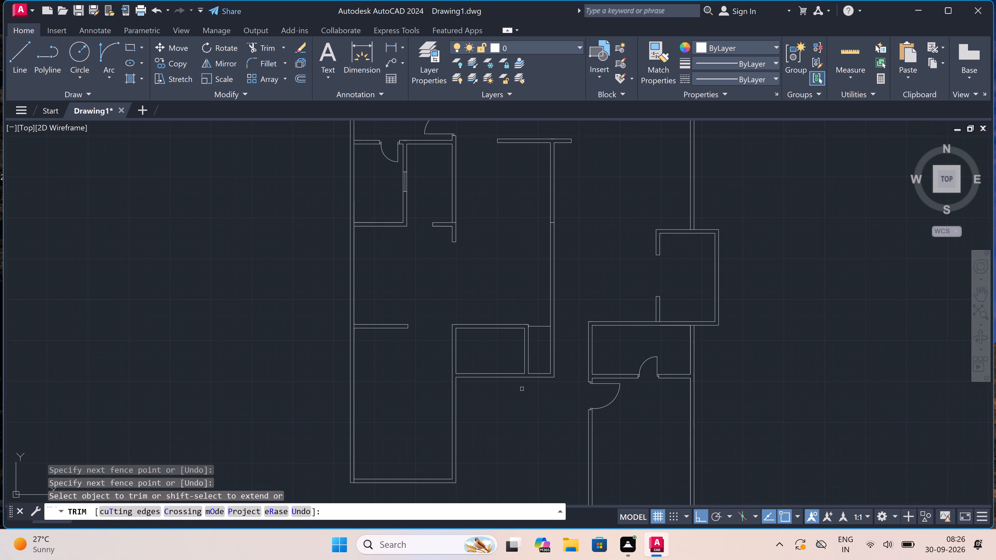
pyautogui.scroll(2, 508, 398)
pyautogui.press('Escape')
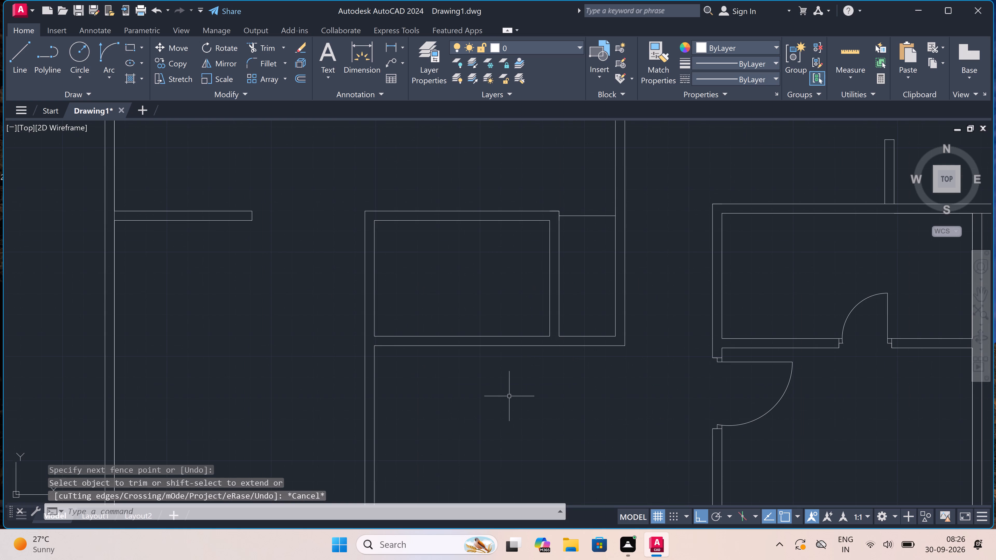
# Draw a line across the small room's left wall near its bottom, with a 2" jamb up from mid-wall and a 2' door leaf into the room.
pyautogui.write('l')
pyautogui.press('space')
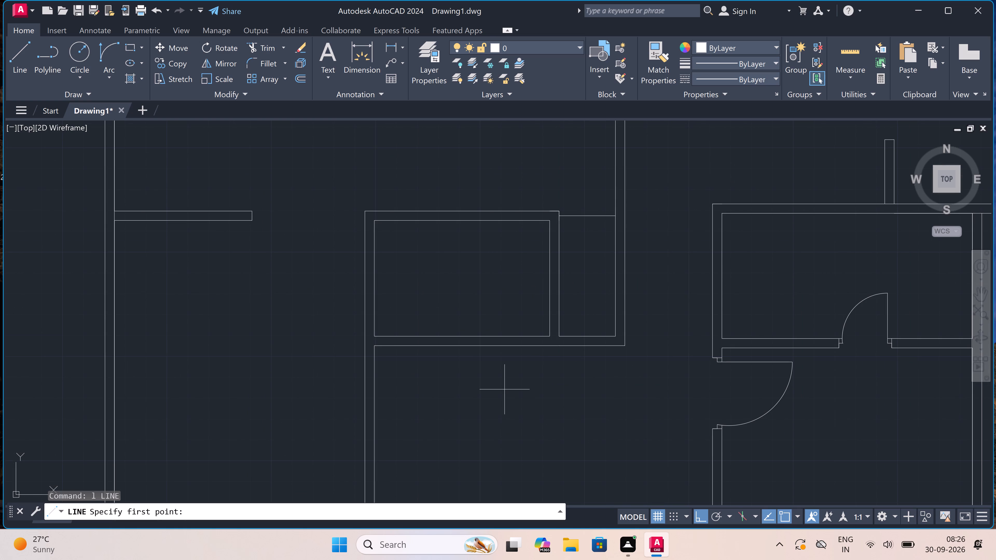
pyautogui.scroll(3, 365, 331)
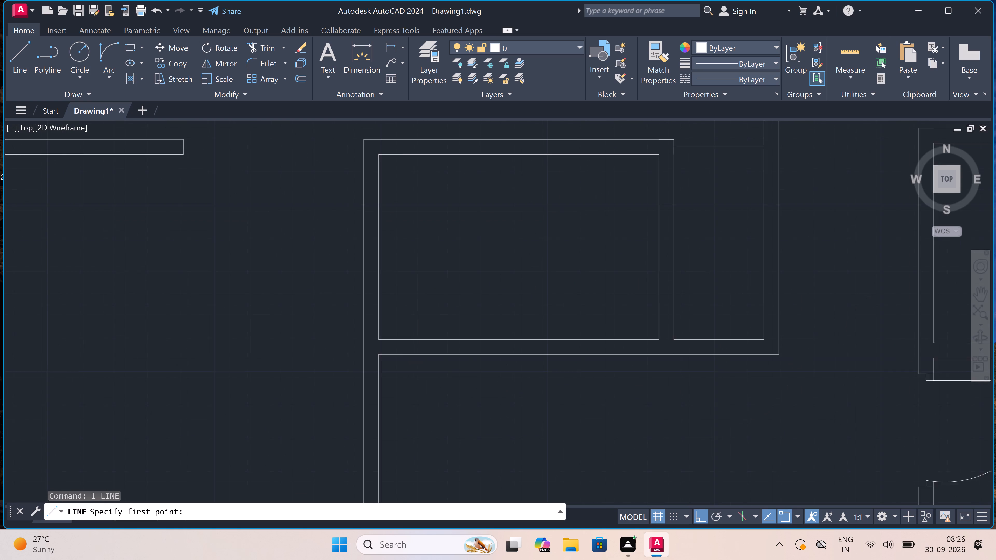
pyautogui.click(394, 330)
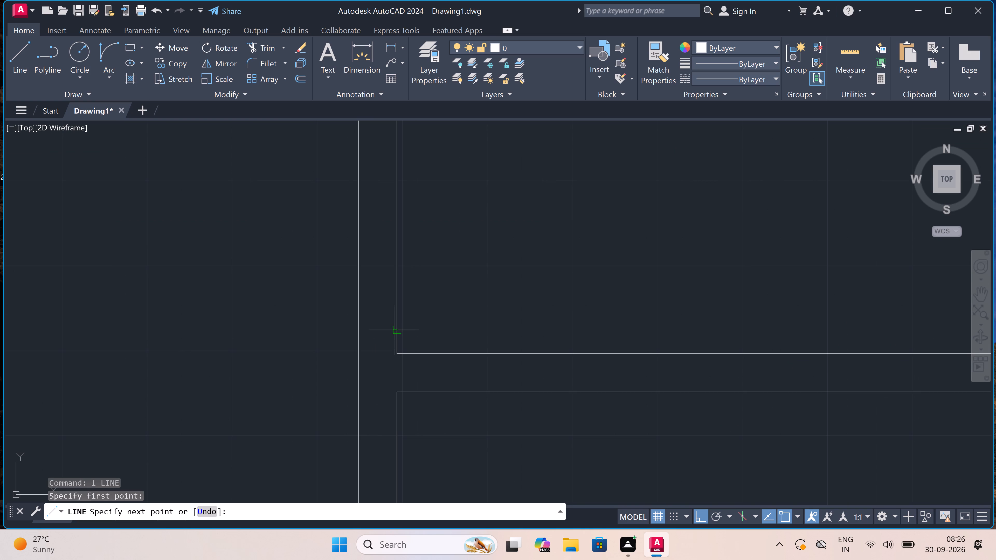
pyautogui.click(359, 327)
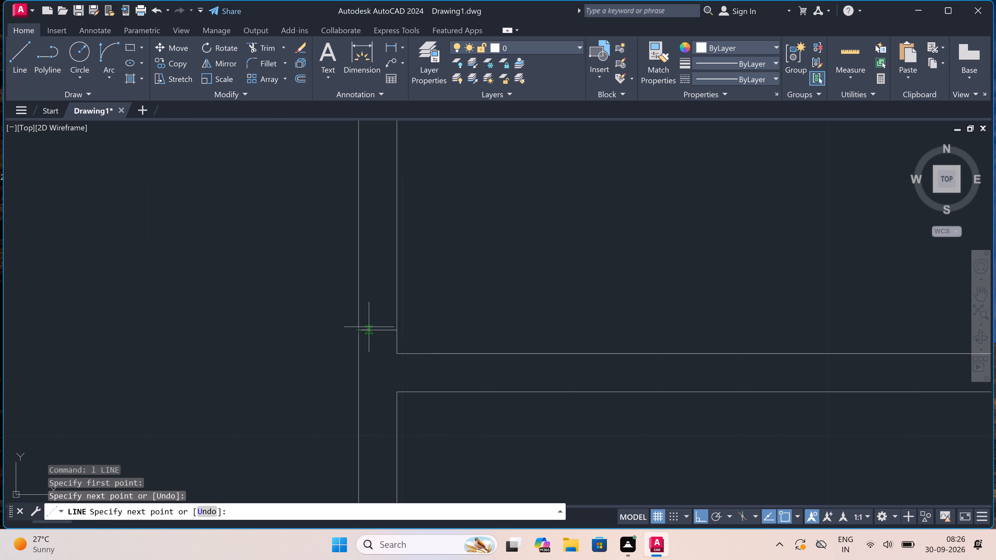
pyautogui.click(378, 326)
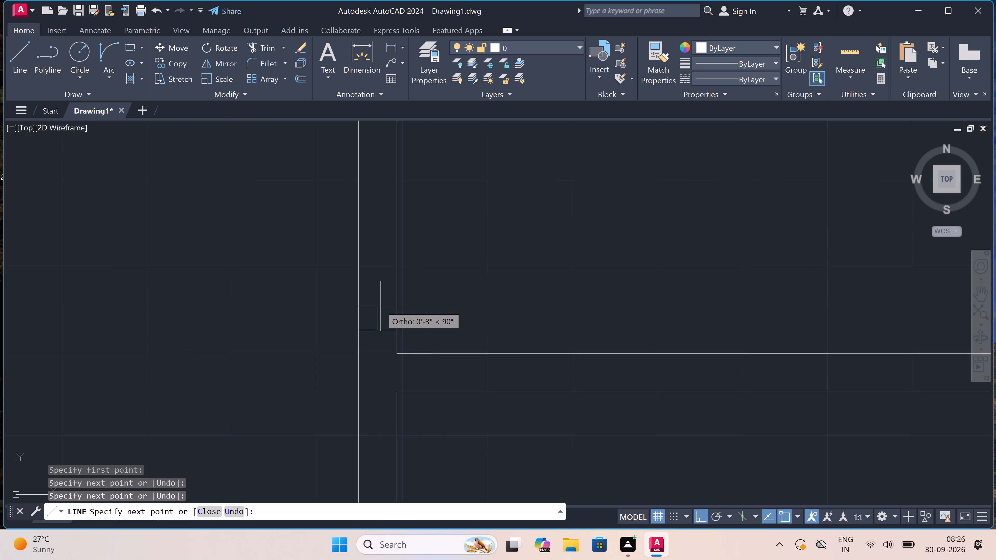
pyautogui.press('2')
pyautogui.write('"')
pyautogui.press('space')
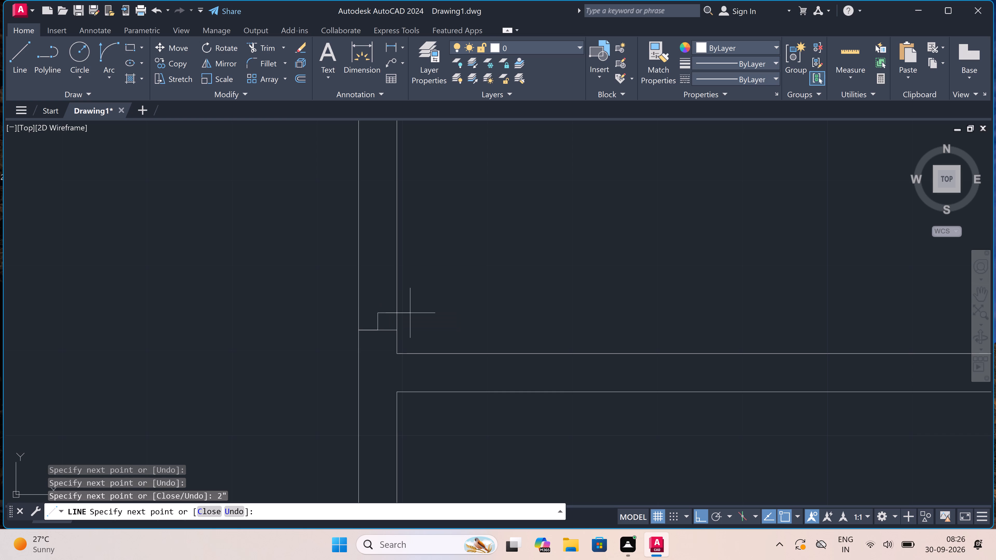
pyautogui.write("2'")
pyautogui.press('space')
pyautogui.press('Escape')
# Draw the opposite jamb higher on the small room's left wall: a line across the wall and a 2" stub down from its middle.
pyautogui.press('space')
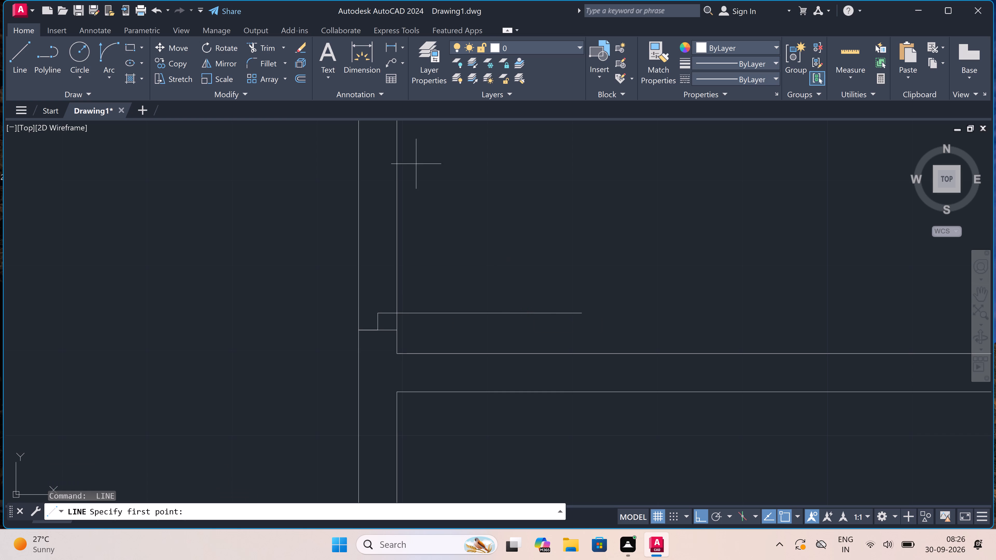
pyautogui.scroll(-2, 400, 266)
pyautogui.scroll(1, 383, 203)
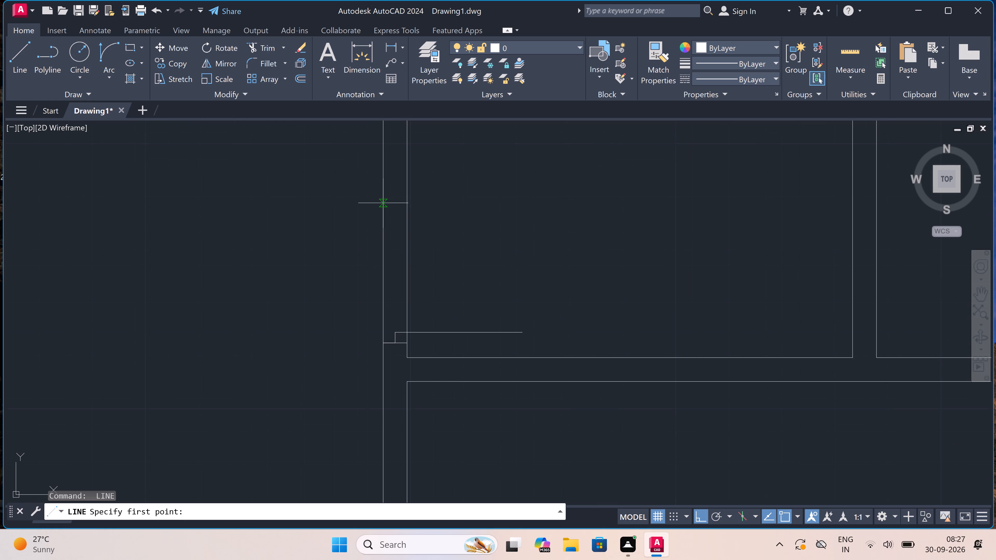
pyautogui.click(384, 223)
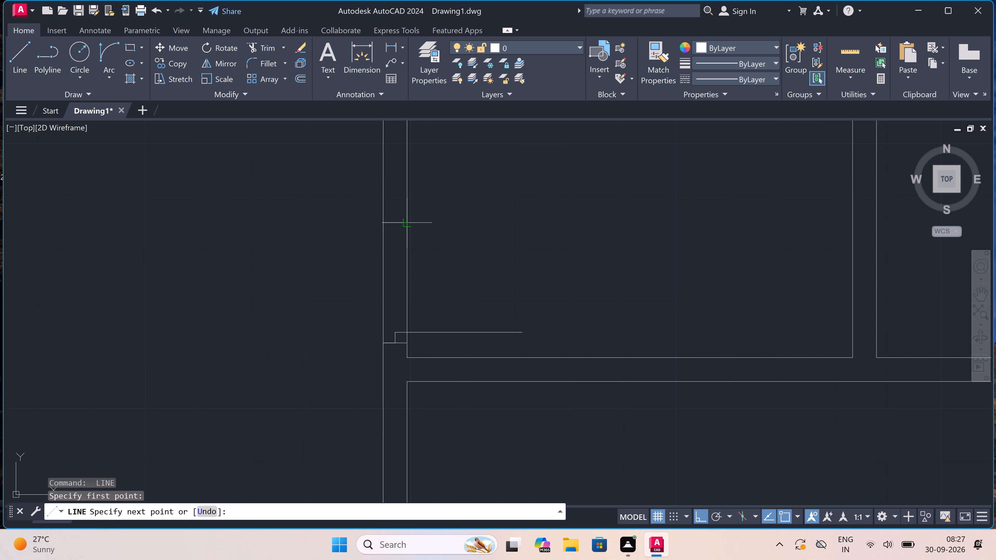
pyautogui.click(403, 223)
pyautogui.click(394, 221)
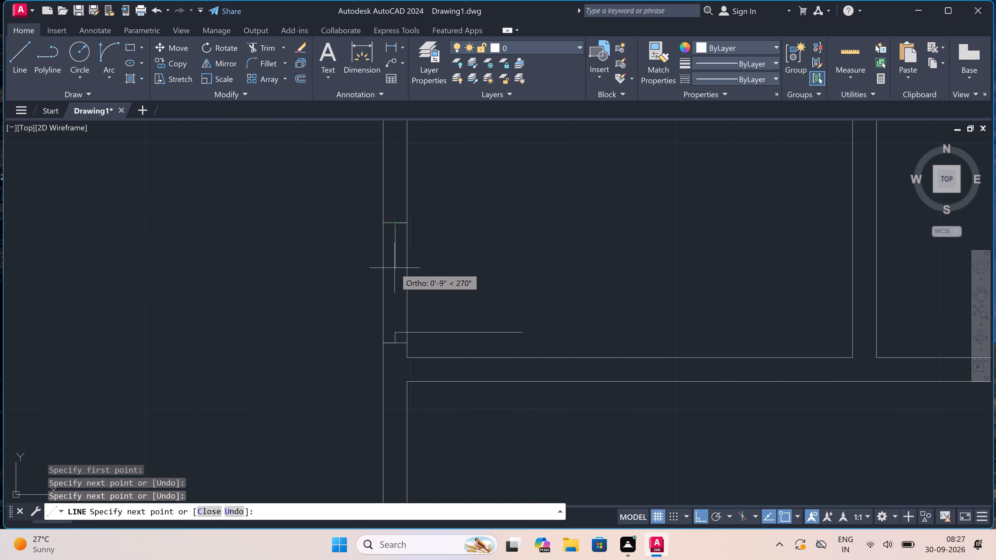
pyautogui.press('2')
pyautogui.write('"')
pyautogui.press('space')
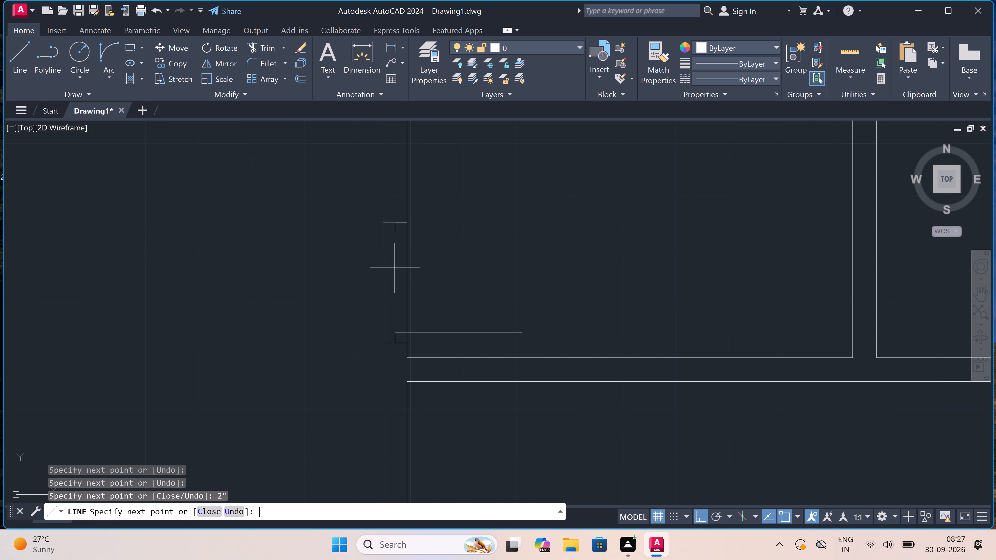
pyautogui.press('Escape')
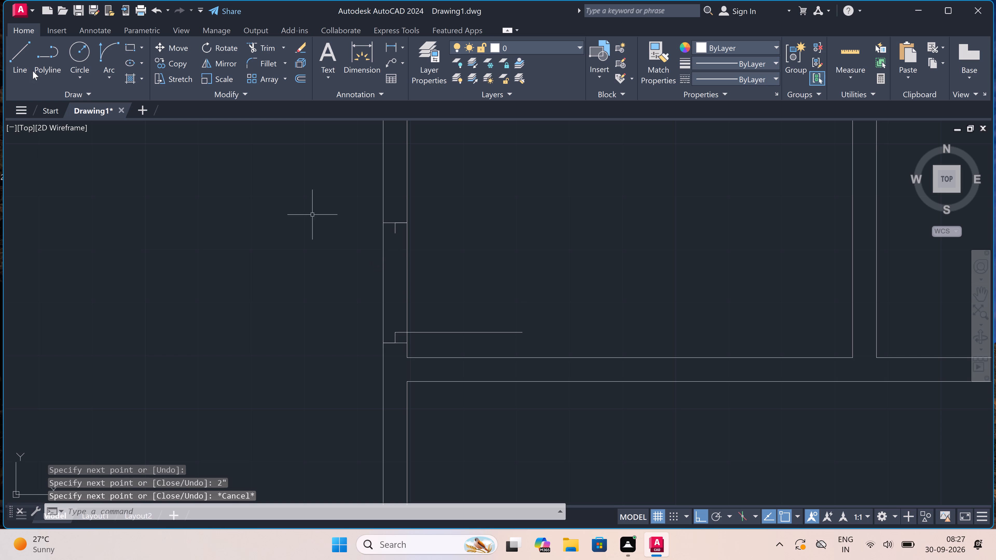
# Draw the door swing arc from the free end of the 2' leaf to the end of the upper jamb stub.
pyautogui.moveTo(107, 58); pyautogui.dragTo(109, 65)
pyautogui.click(114, 47)
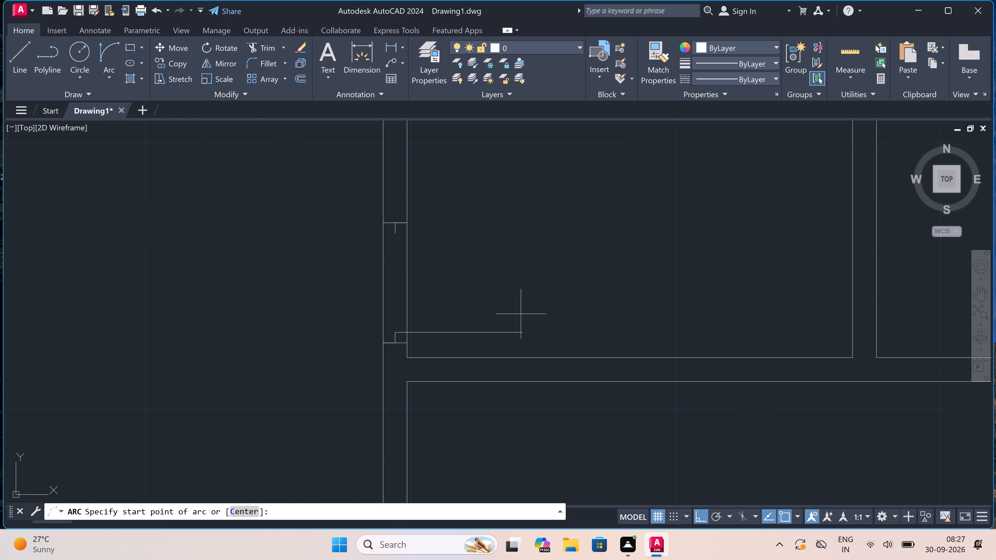
pyautogui.click(522, 331)
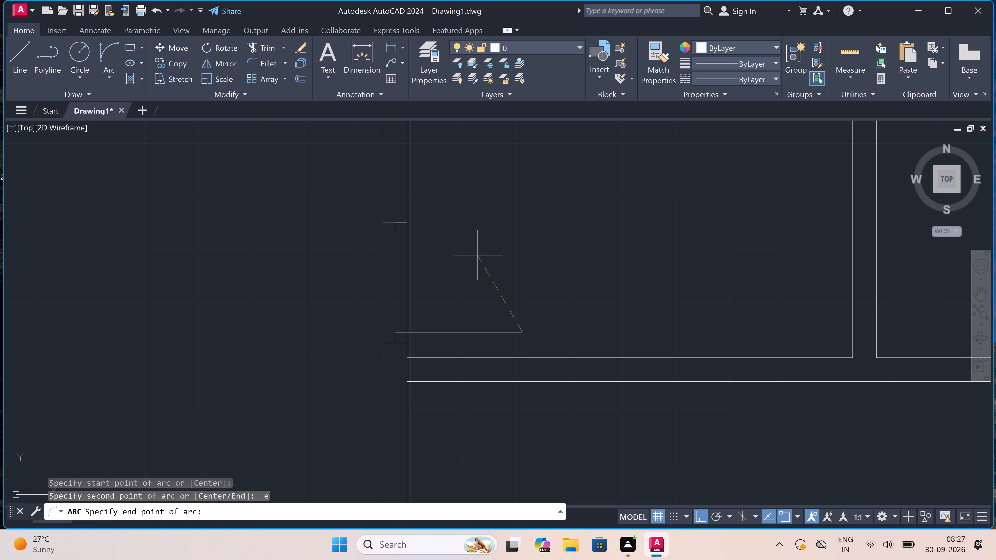
pyautogui.doubleClick(396, 234)
pyautogui.click(503, 212)
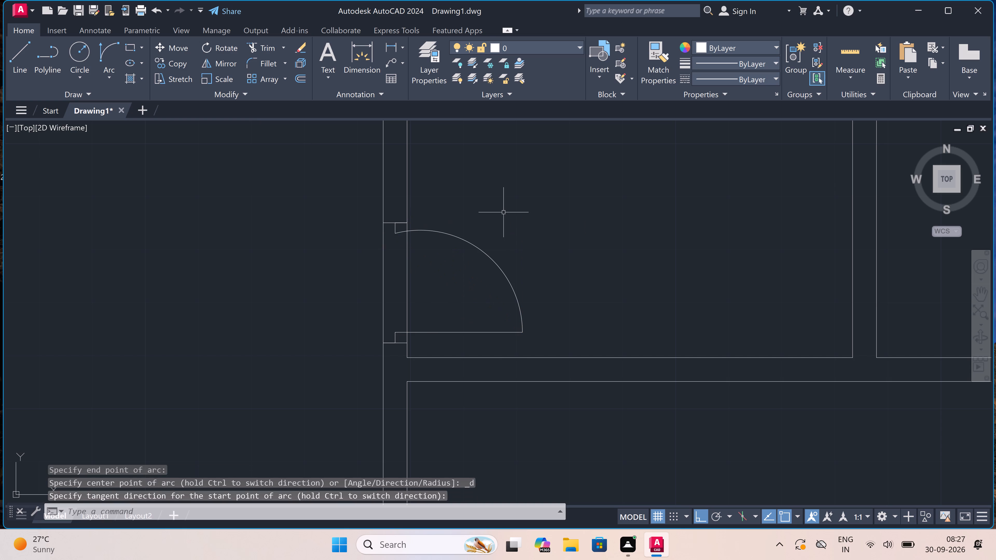
# Trim both faces of the small room's left wall between the two jambs to open the doorway.
pyautogui.write('tr')
pyautogui.press('space')
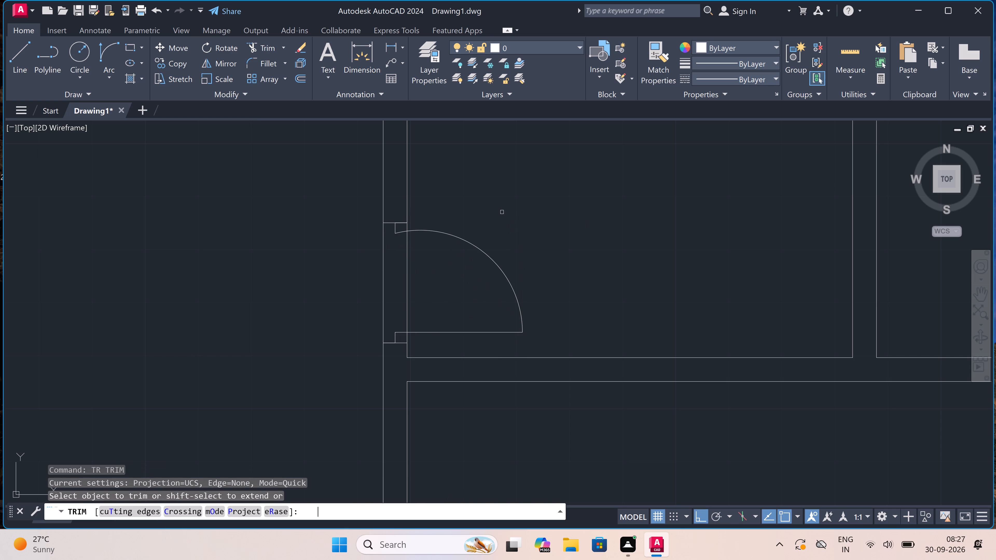
pyautogui.click(453, 272)
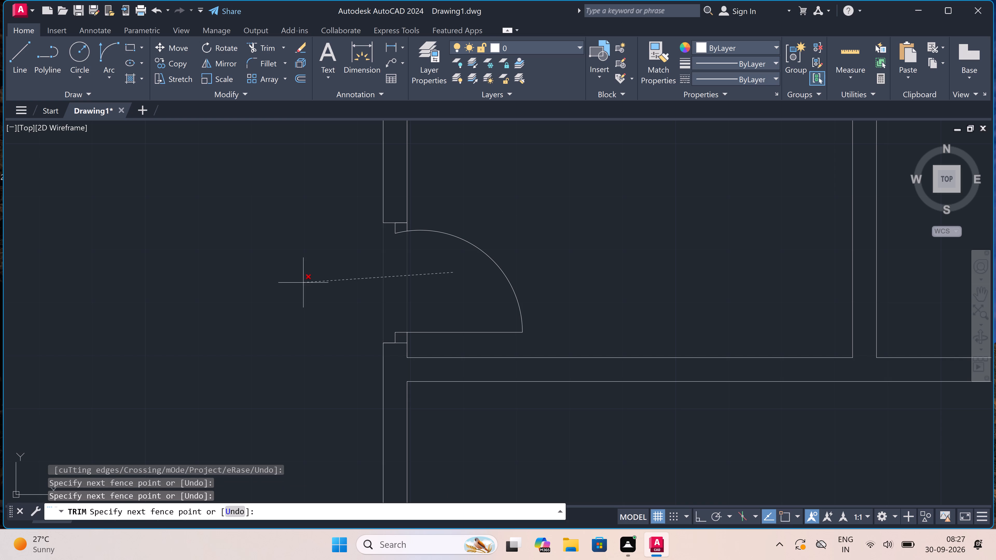
pyautogui.click(303, 283)
pyautogui.press('Escape')
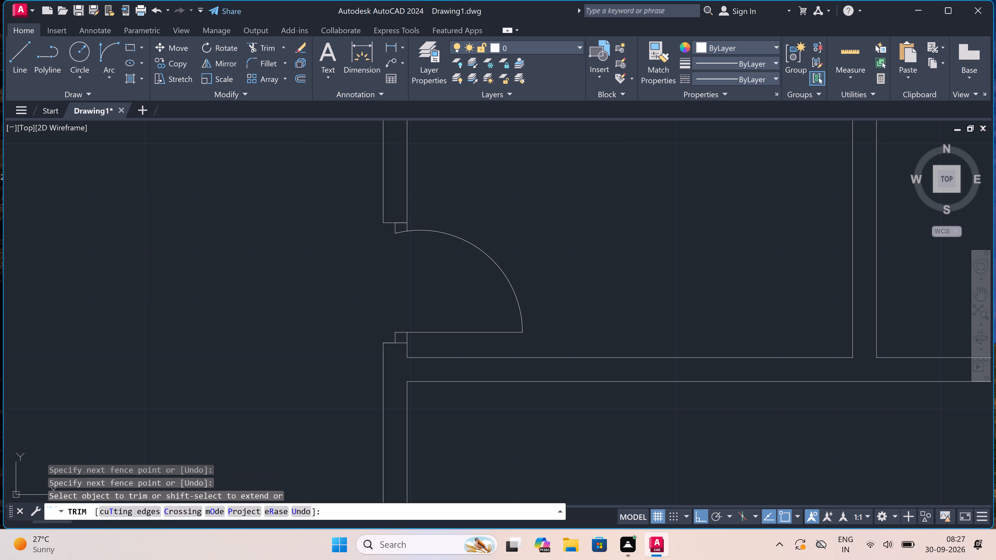
# Extend both faces of the short horizontal wall from the outer left wall to the small room's left wall.
pyautogui.scroll(-3, 411, 270)
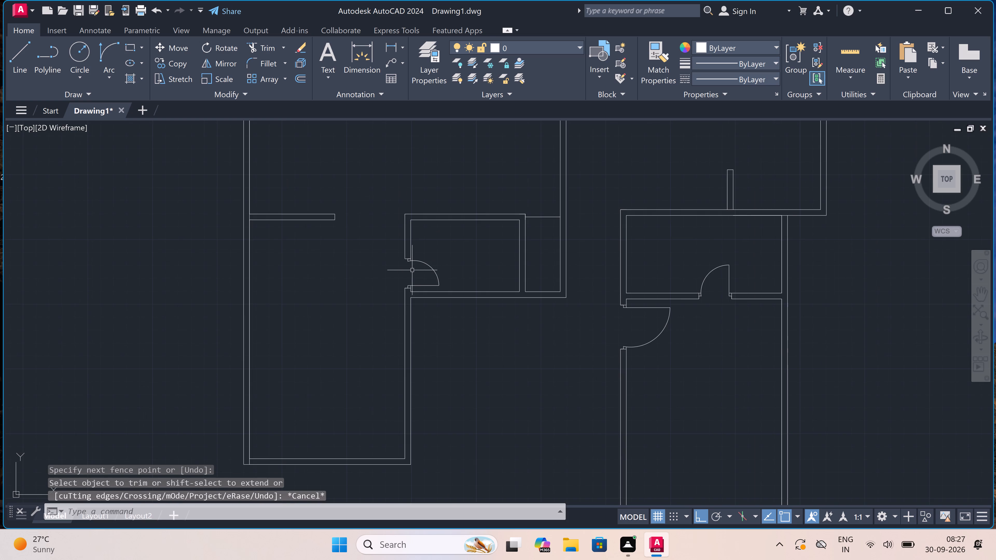
pyautogui.scroll(-1, 412, 270)
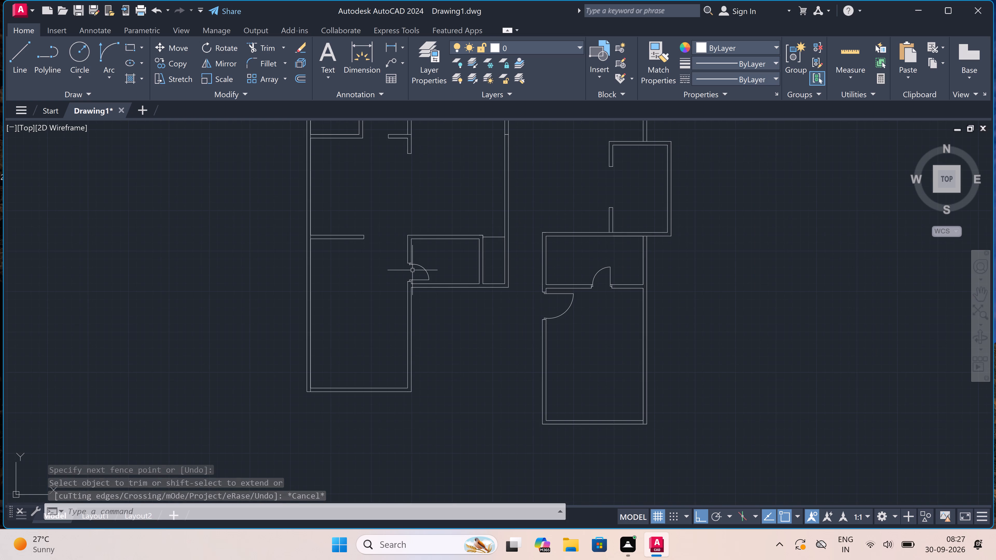
pyautogui.scroll(-1, 412, 270)
pyautogui.scroll(4, 381, 243)
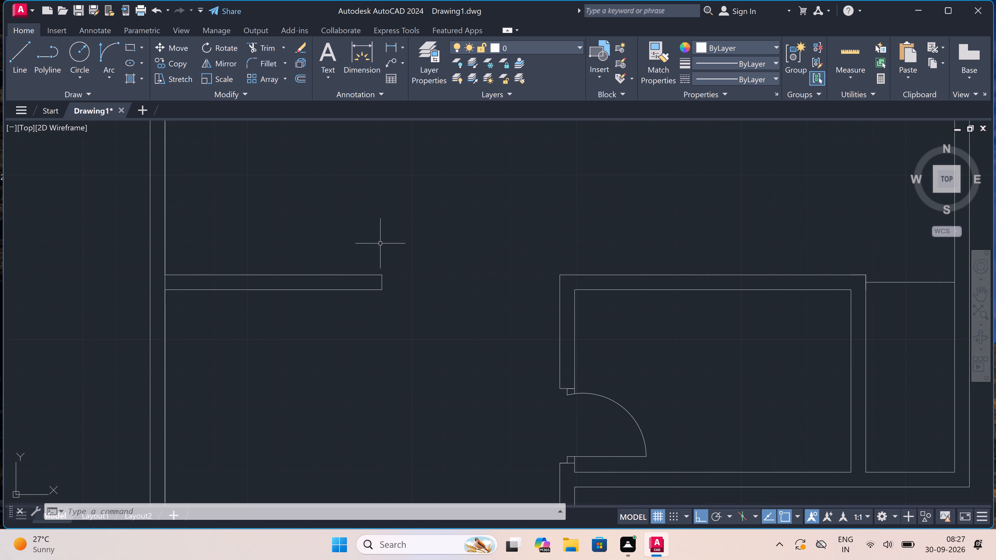
pyautogui.write('ex')
pyautogui.press('space')
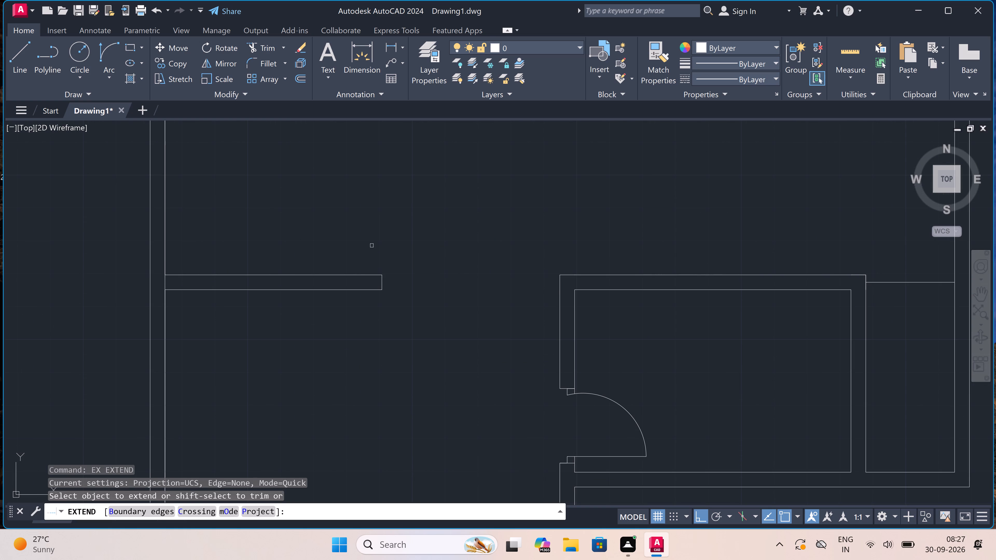
pyautogui.click(368, 246)
pyautogui.click(354, 365)
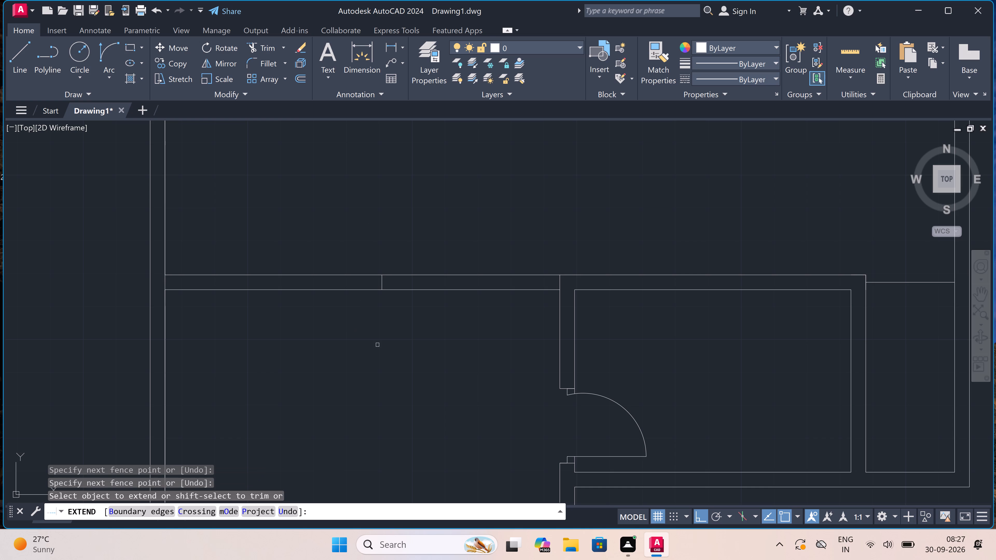
pyautogui.press('Escape')
# Draw a line across the extended wall near the small room, with a 2" jamb left from mid-wall and a 3' door leaf downward.
pyautogui.write('l')
pyautogui.press('space')
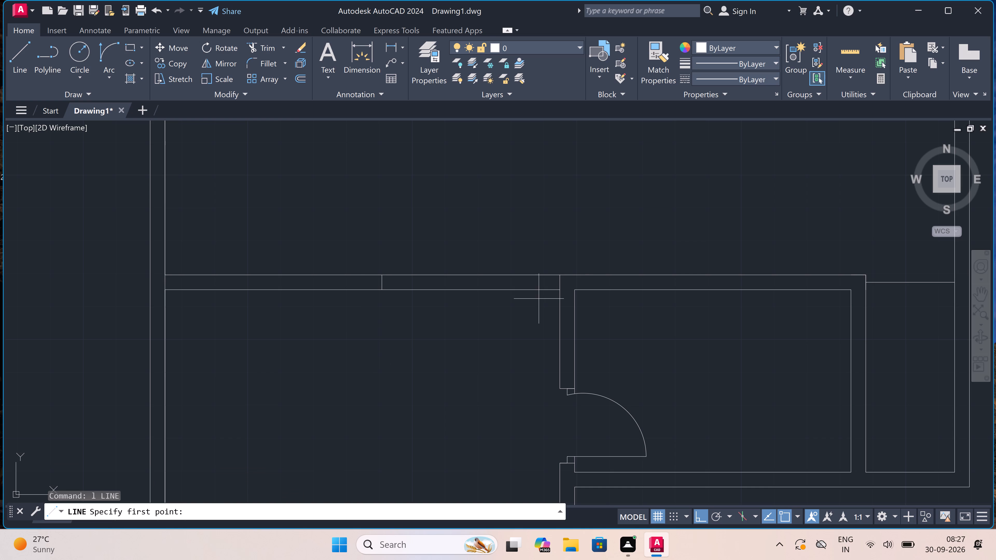
pyautogui.scroll(2, 552, 283)
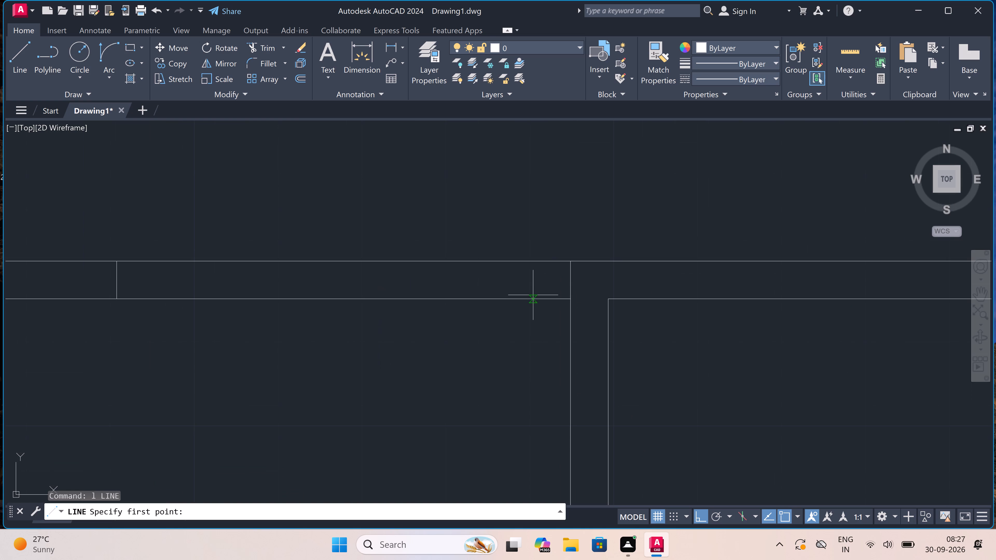
pyautogui.click(531, 299)
pyautogui.click(533, 264)
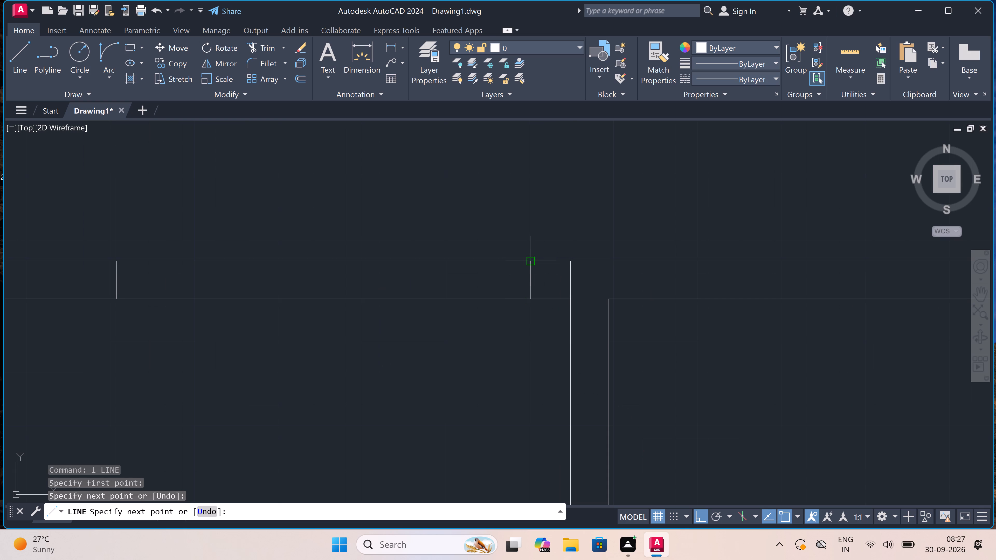
pyautogui.click(530, 281)
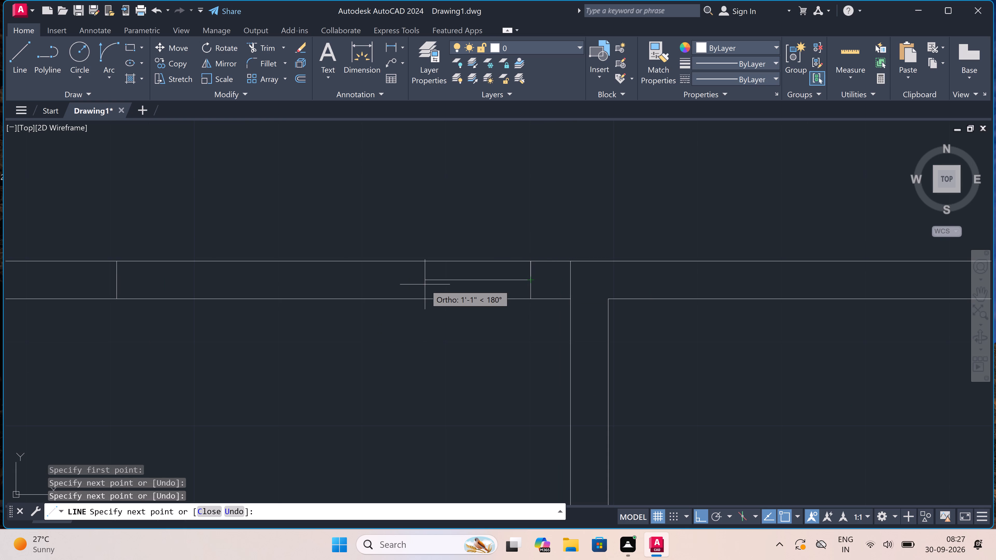
pyautogui.press('2')
pyautogui.write('"')
pyautogui.press('space')
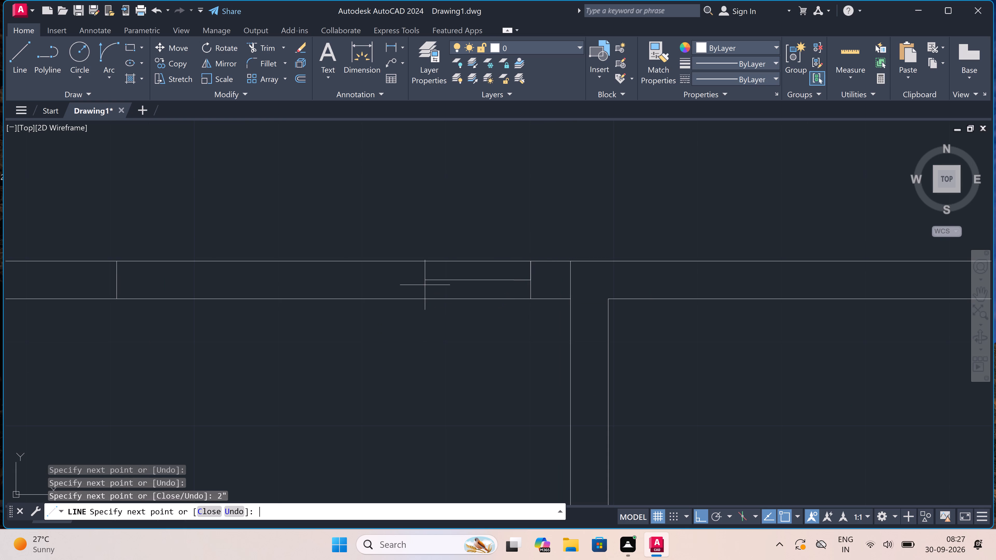
pyautogui.scroll(-2, 426, 284)
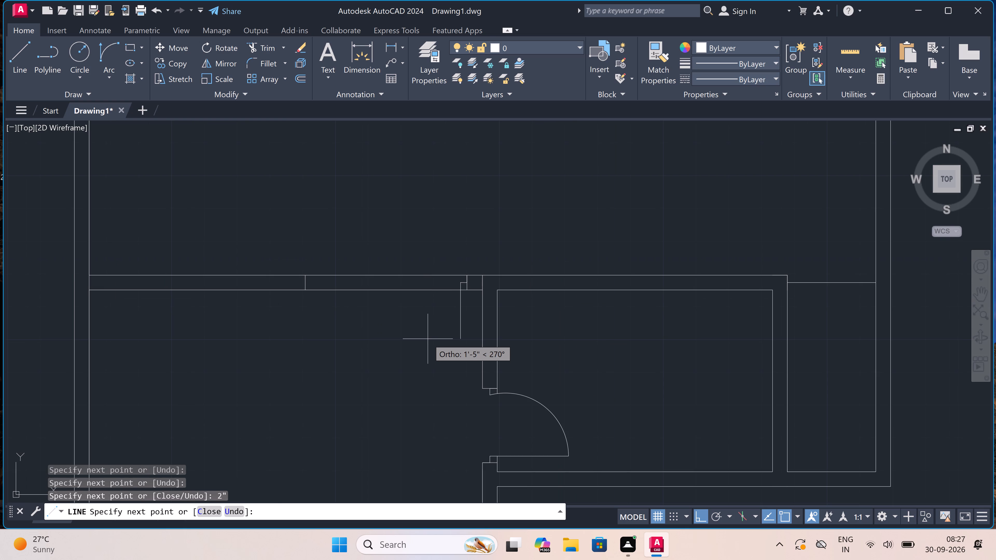
pyautogui.write("3'")
pyautogui.press('space')
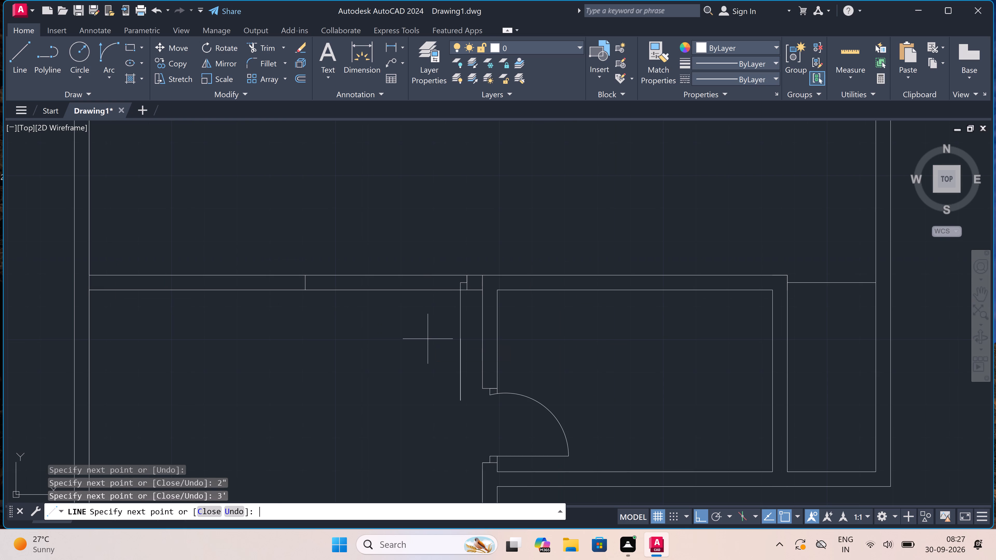
pyautogui.press('Escape')
# Draw the doorway's left edge line across the extended wall, with a 2" jamb stub to the right from mid-wall.
pyautogui.press('space')
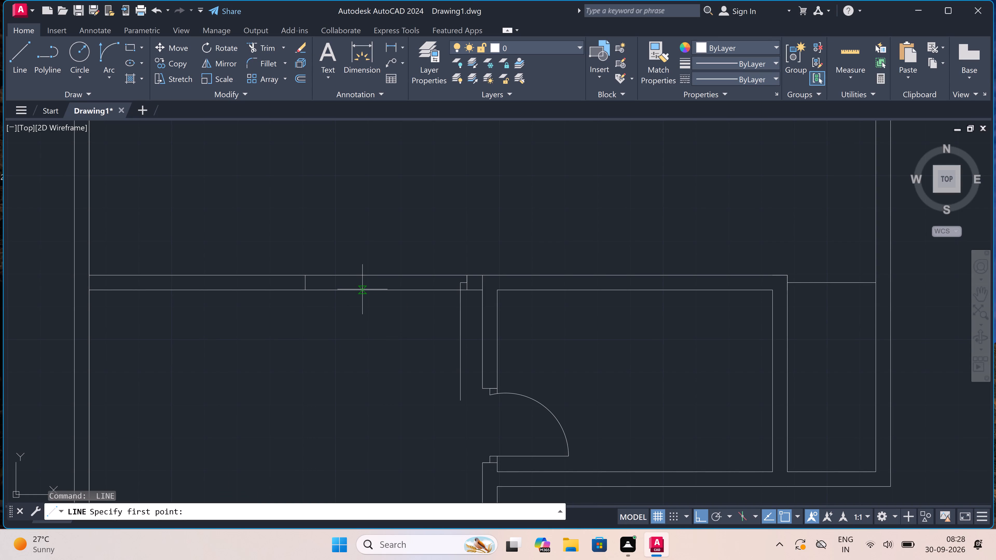
pyautogui.click(355, 291)
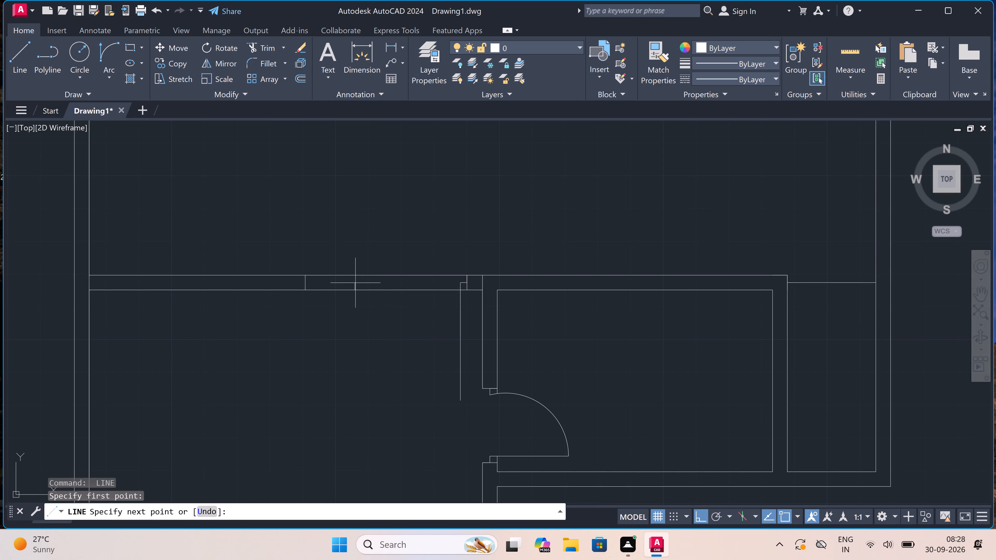
pyautogui.click(355, 276)
pyautogui.click(353, 286)
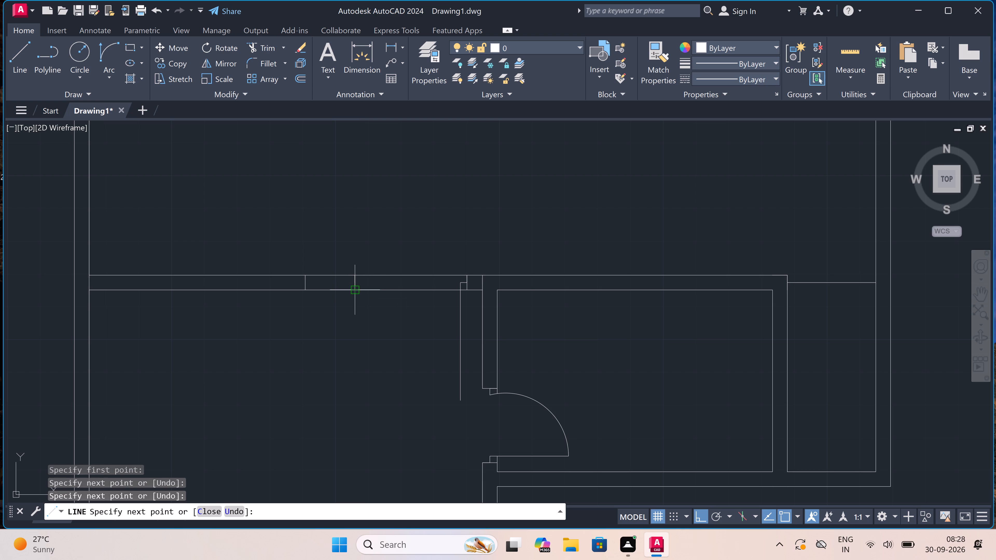
pyautogui.press('2')
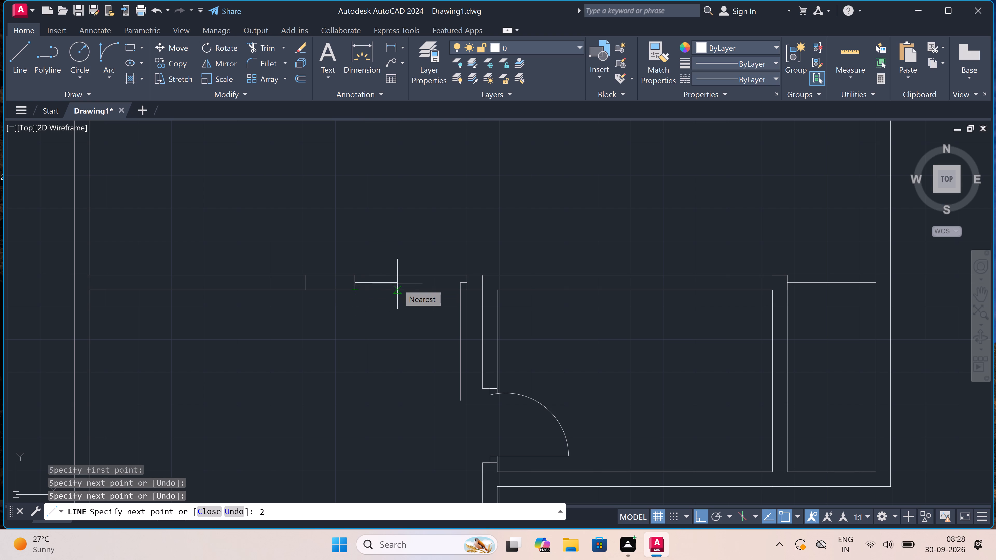
pyautogui.write('"')
pyautogui.press('space')
pyautogui.press('Escape')
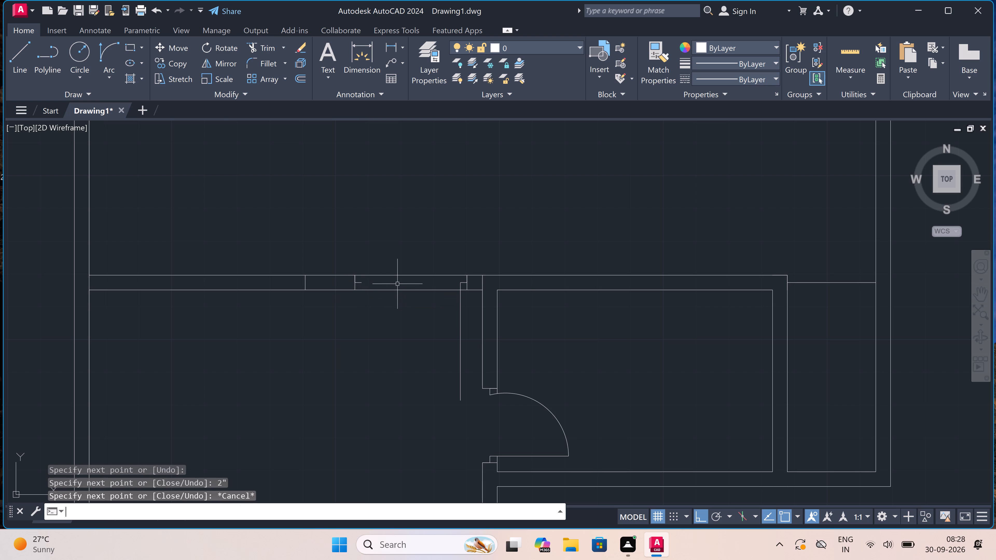
# Delete the leftover line across the horizontal wall just left of the new jamb.
pyautogui.scroll(1, 270, 283)
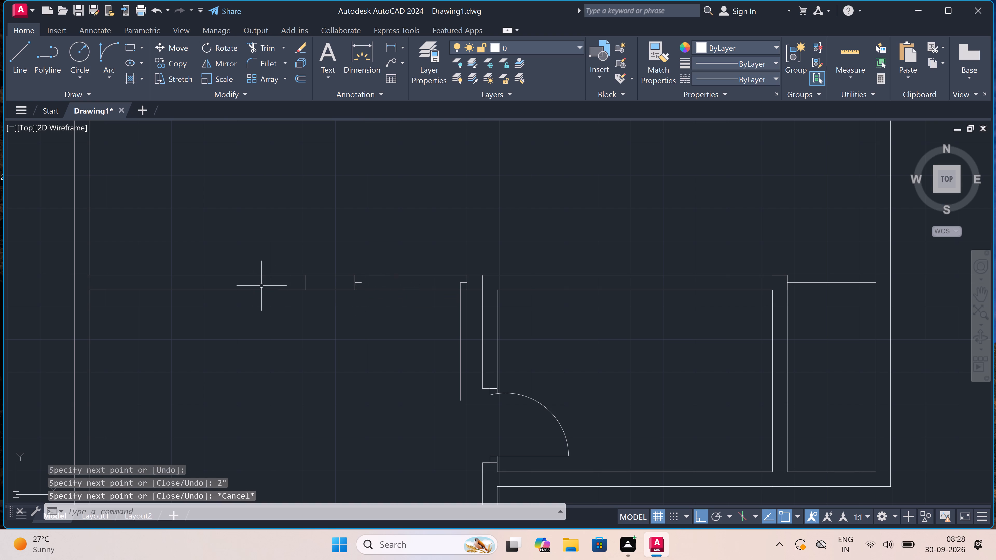
pyautogui.scroll(2, 270, 284)
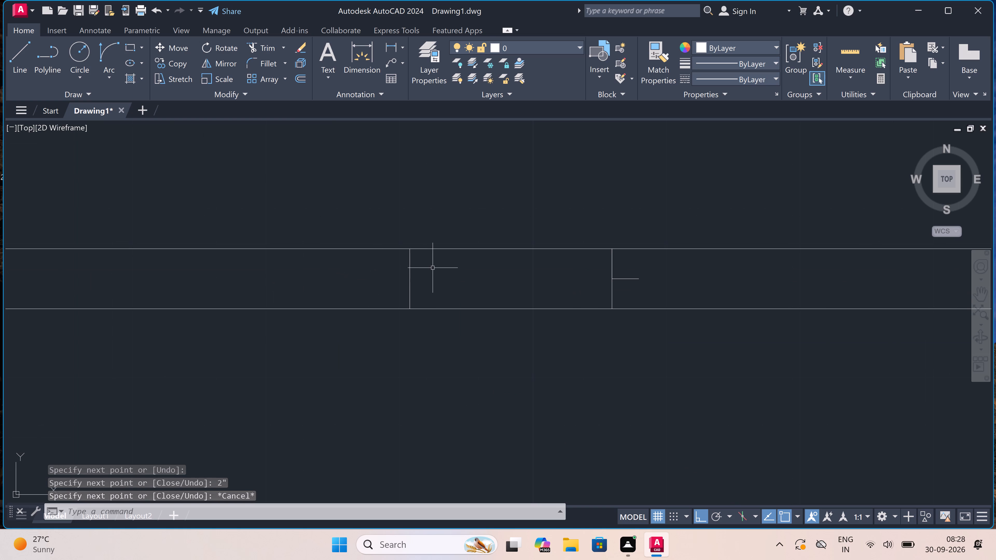
pyautogui.click(433, 268)
pyautogui.click(367, 285)
pyautogui.press('Delete')
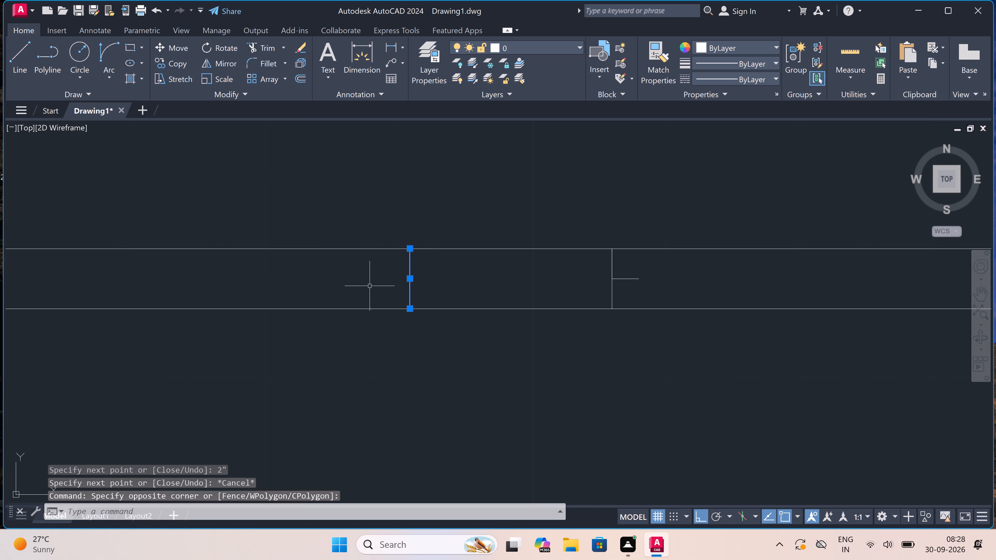
pyautogui.scroll(-4, 371, 286)
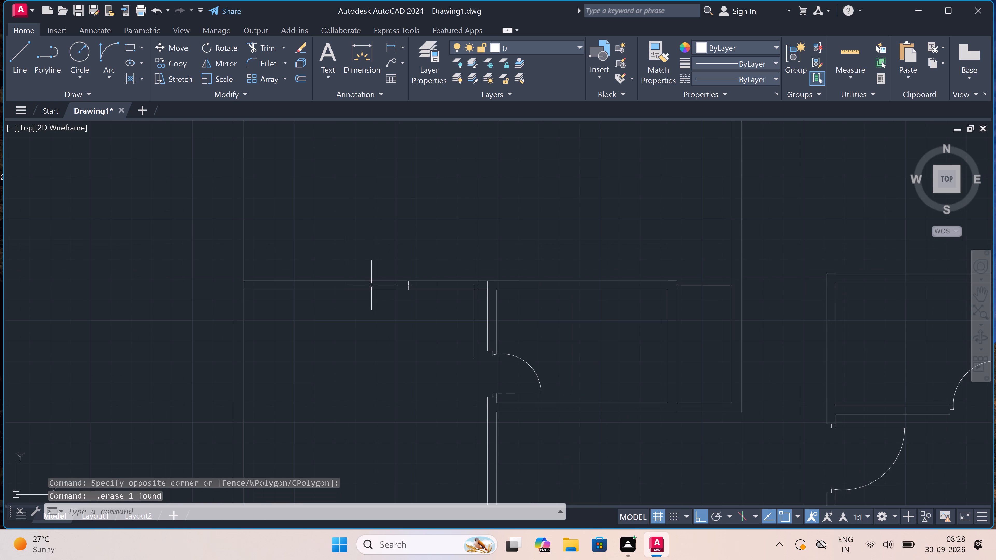
# Draw the door swing arc from the free end of the 3' leaf to the end of the left jamb stub.
pyautogui.scroll(1, 484, 276)
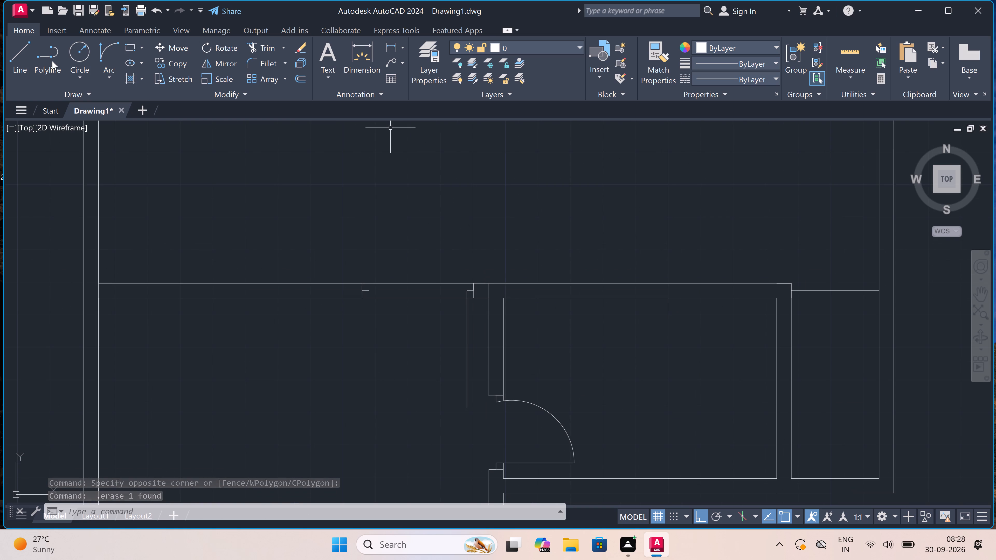
pyautogui.click(109, 48)
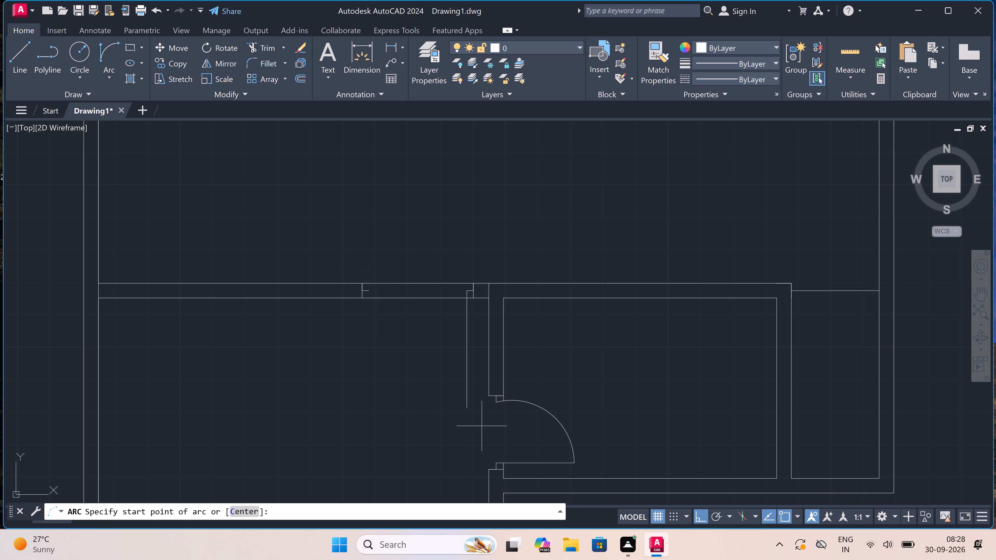
pyautogui.click(469, 406)
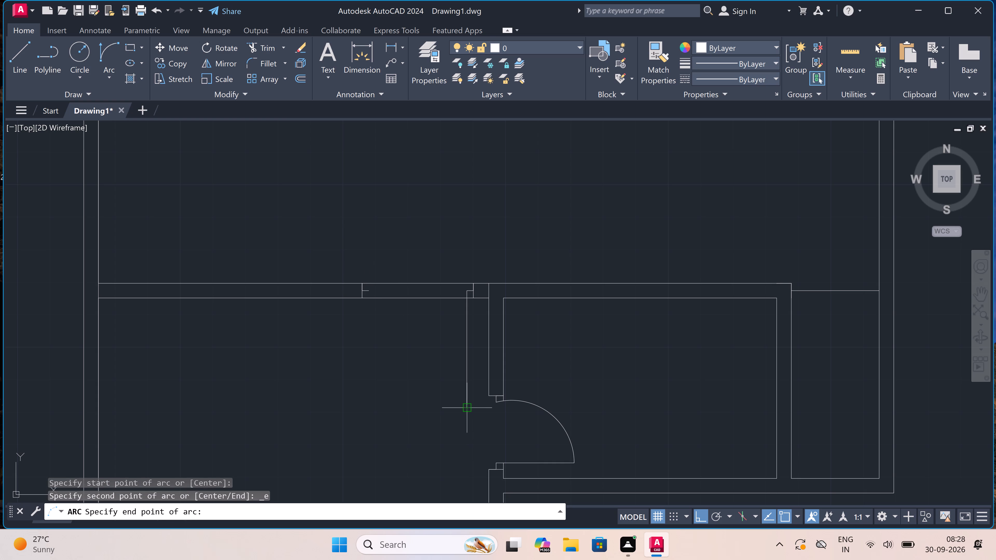
pyautogui.click(370, 290)
pyautogui.click(261, 366)
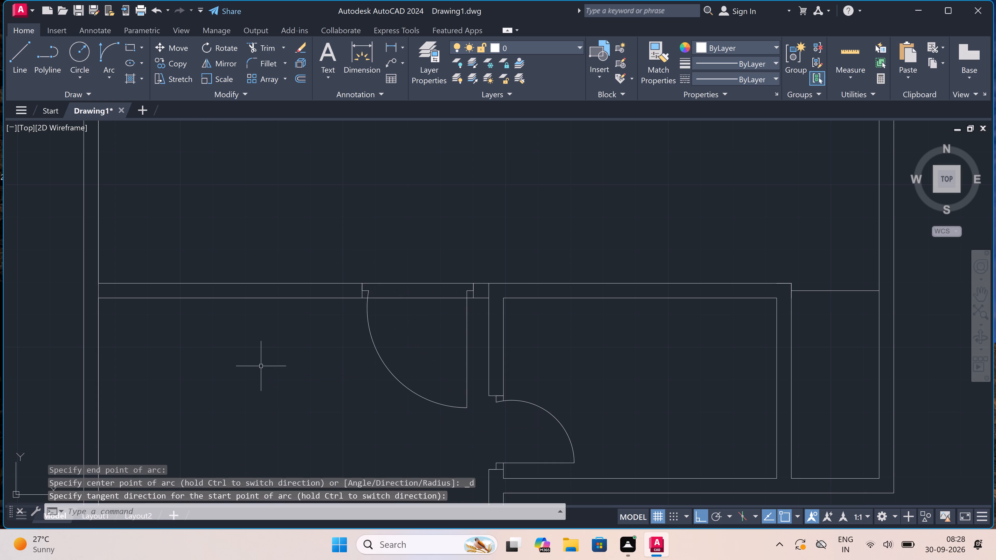
# Trim both faces of the horizontal wall between the two jambs to open the doorway.
pyautogui.write('tr')
pyautogui.press('space')
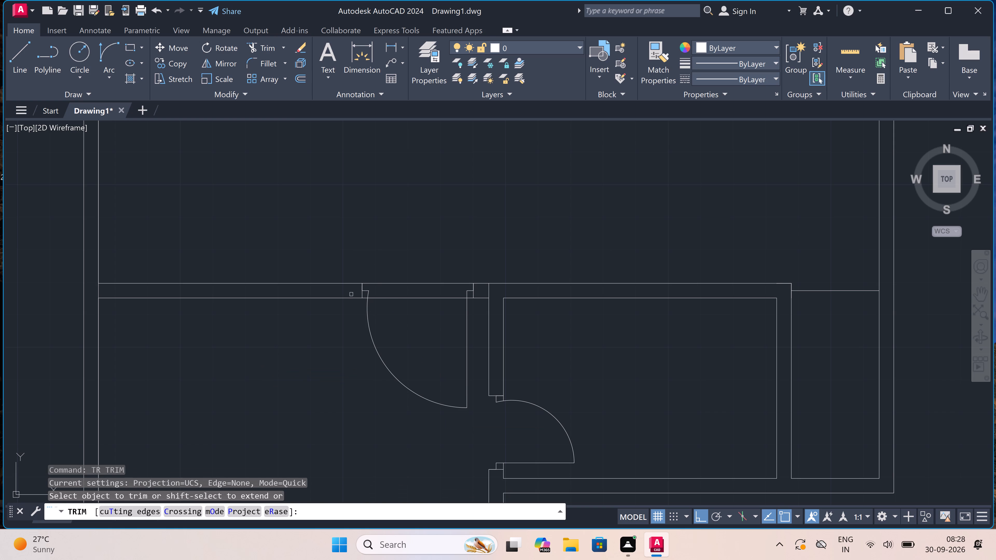
pyautogui.click(407, 260)
pyautogui.click(423, 355)
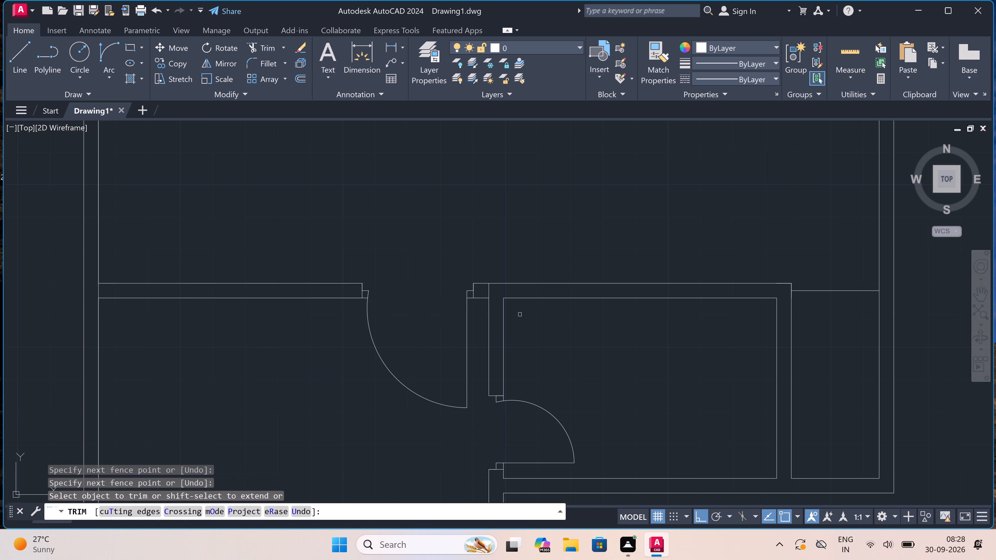
# Trim the lines closing off the horizontal wall at its junctions with the small room's left wall and the outer left wall.
pyautogui.scroll(2, 472, 290)
pyautogui.click(492, 292)
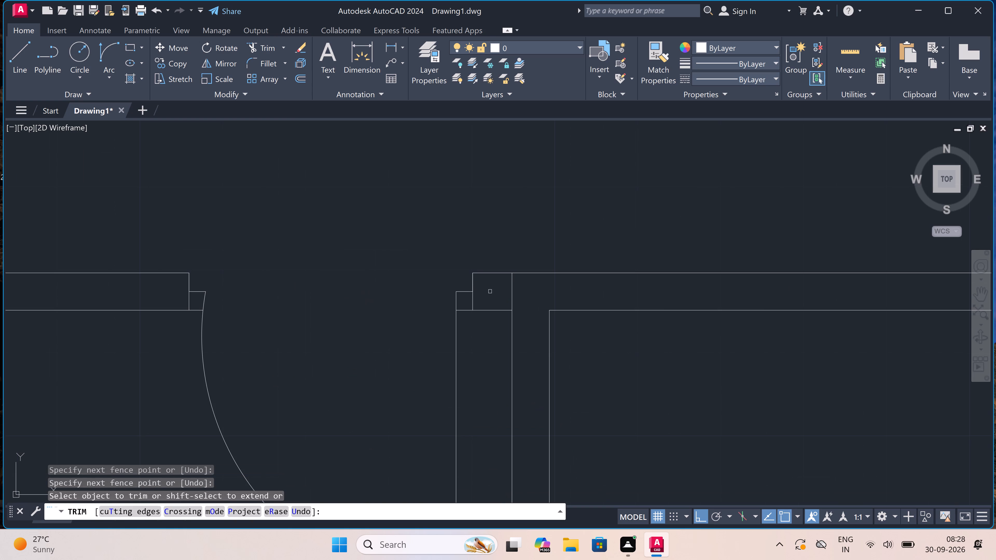
pyautogui.click(525, 291)
pyautogui.scroll(-4, 515, 291)
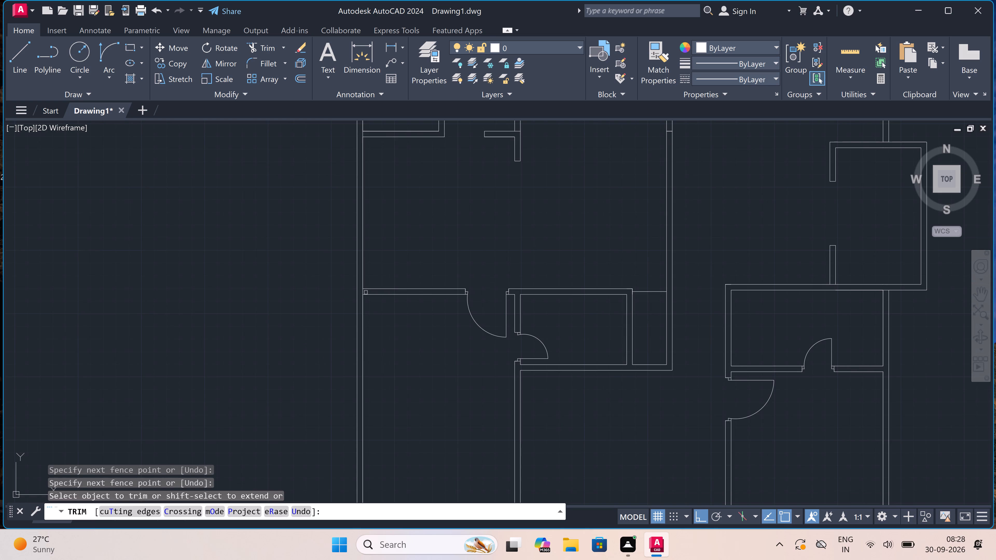
pyautogui.scroll(2, 337, 295)
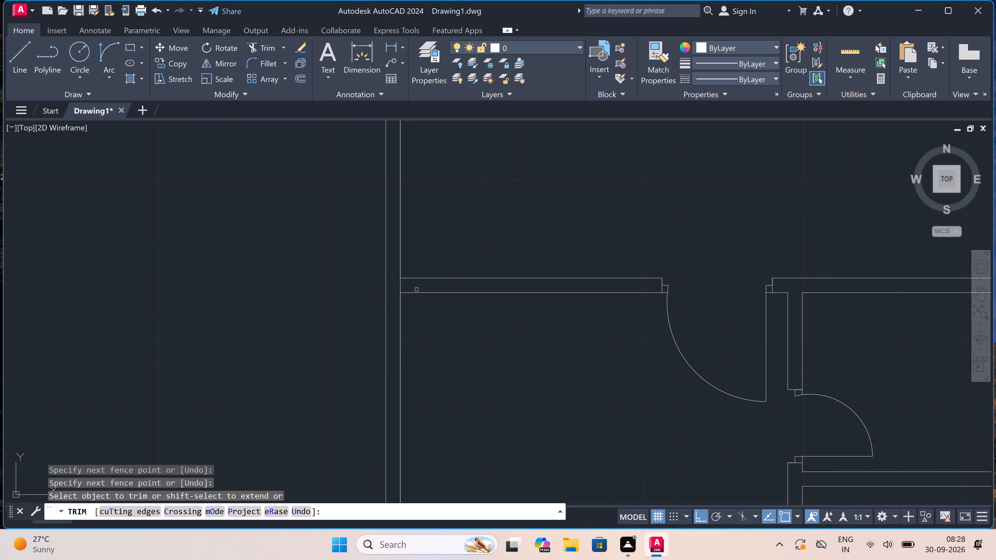
pyautogui.scroll(2, 404, 285)
pyautogui.click(404, 285)
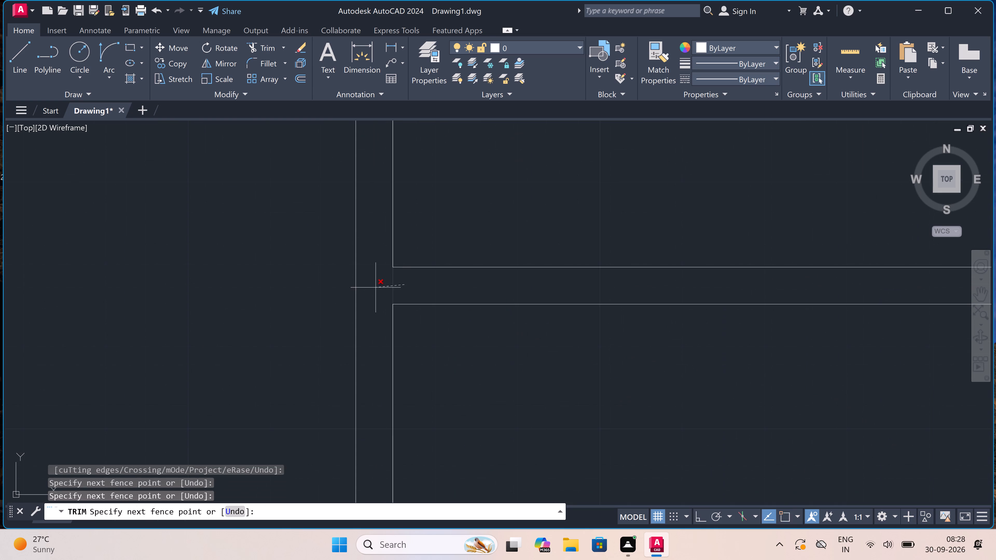
pyautogui.click(376, 288)
# Trim the short line crossing the long vertical wall on the large room's right side.
pyautogui.scroll(-6, 380, 286)
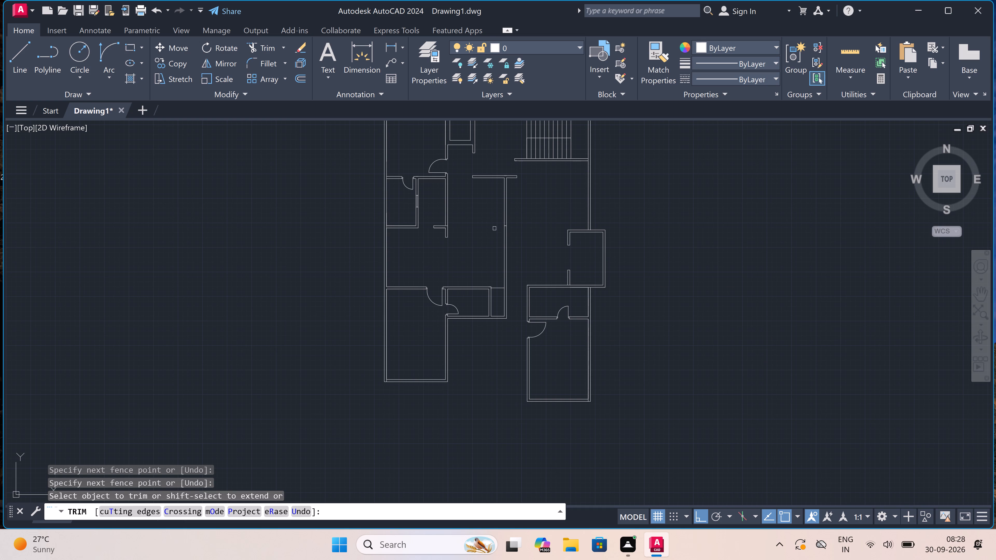
pyautogui.scroll(2, 502, 240)
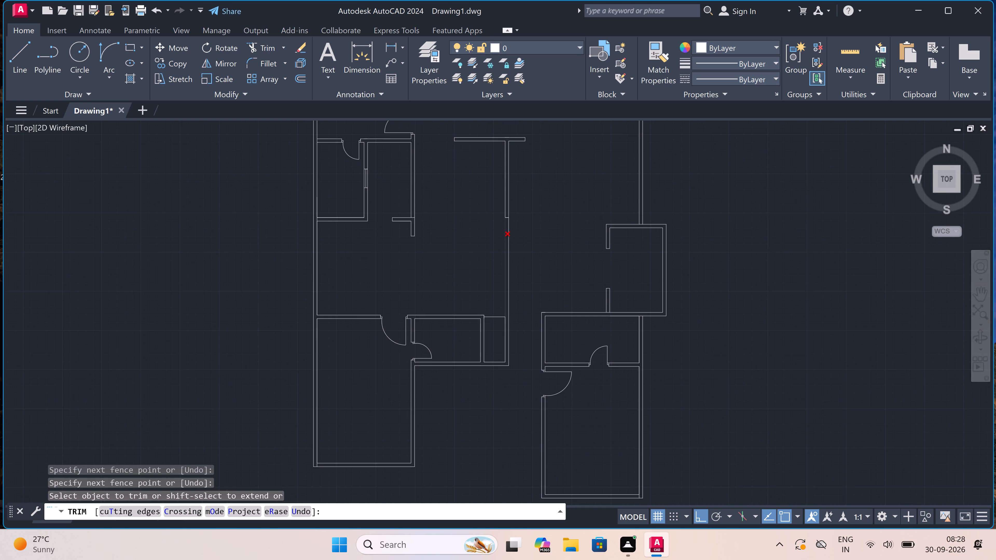
pyautogui.scroll(2, 509, 207)
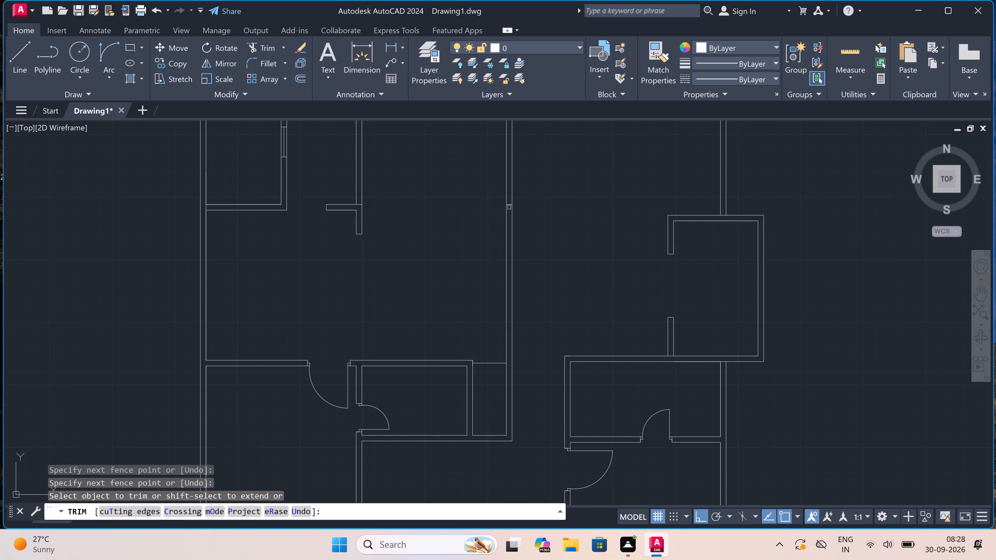
pyautogui.click(511, 187)
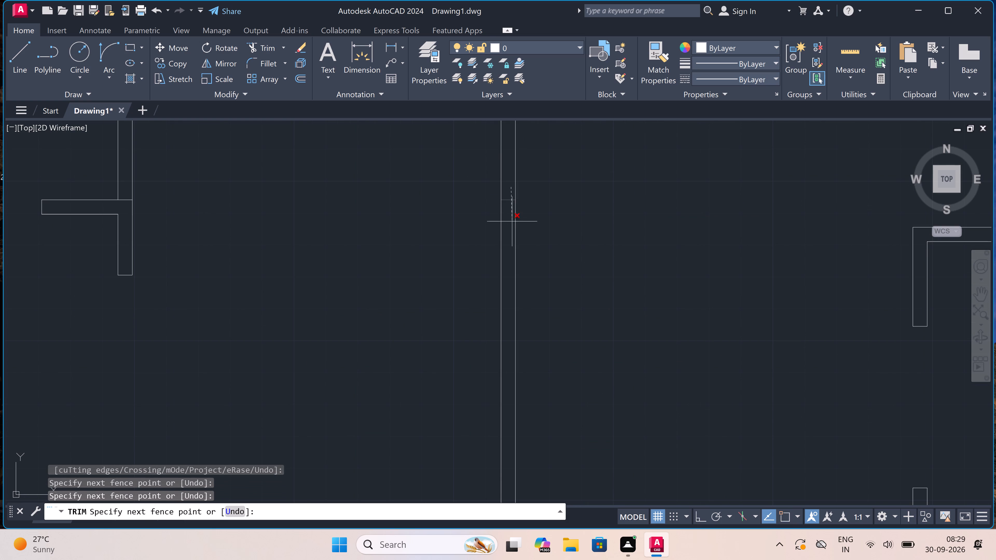
pyautogui.click(513, 222)
pyautogui.scroll(-5, 513, 221)
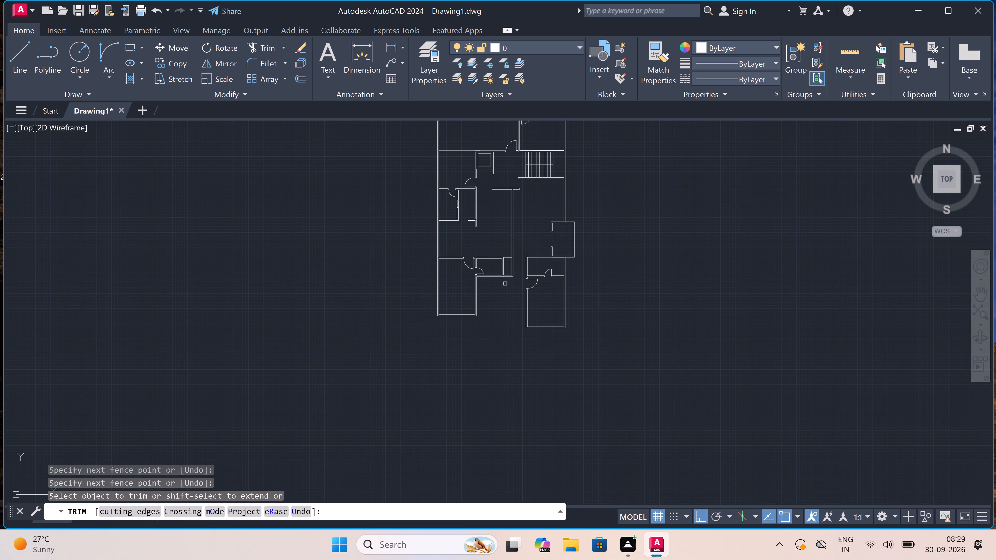
pyautogui.scroll(2, 503, 293)
pyautogui.press('Escape')
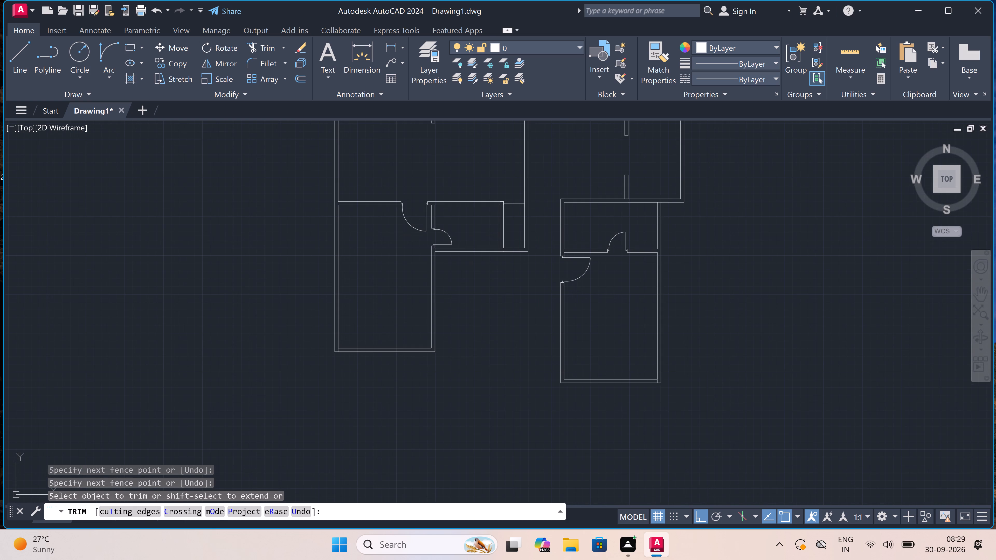
# Draw a stepped outline from the lower-left room's outer corner down level with the right room's base, about 5'-6" right, back up, and across to that room.
pyautogui.write('l')
pyautogui.press('space')
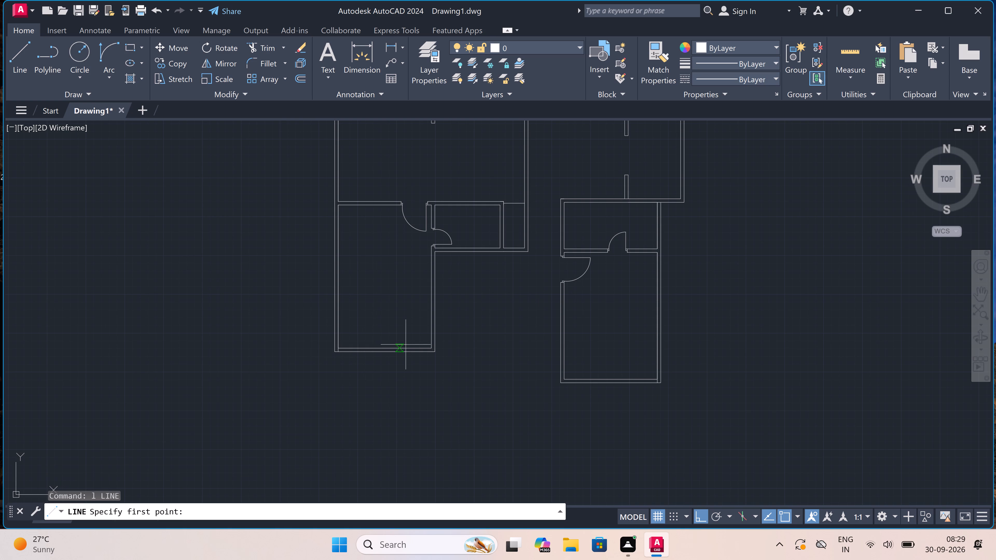
pyautogui.scroll(1, 407, 345)
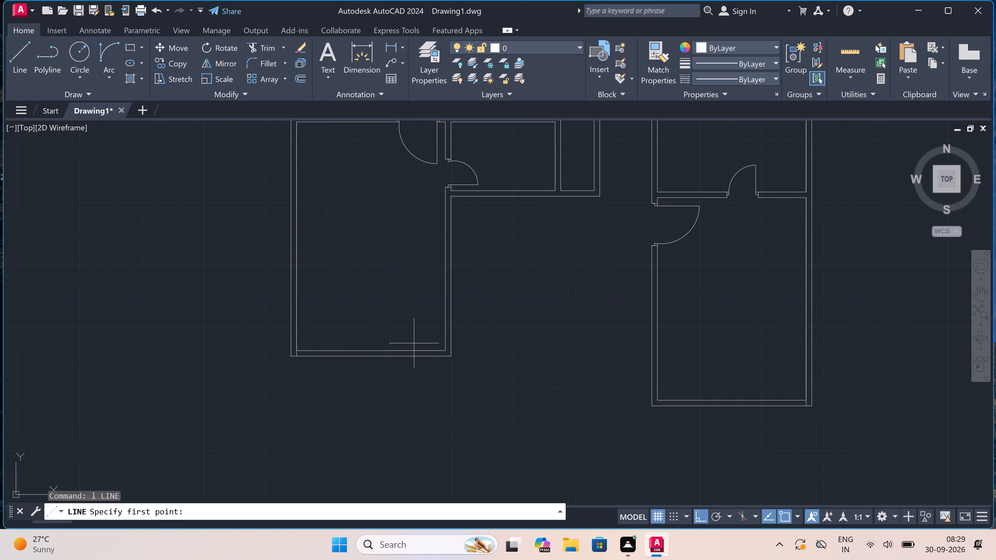
pyautogui.click(453, 355)
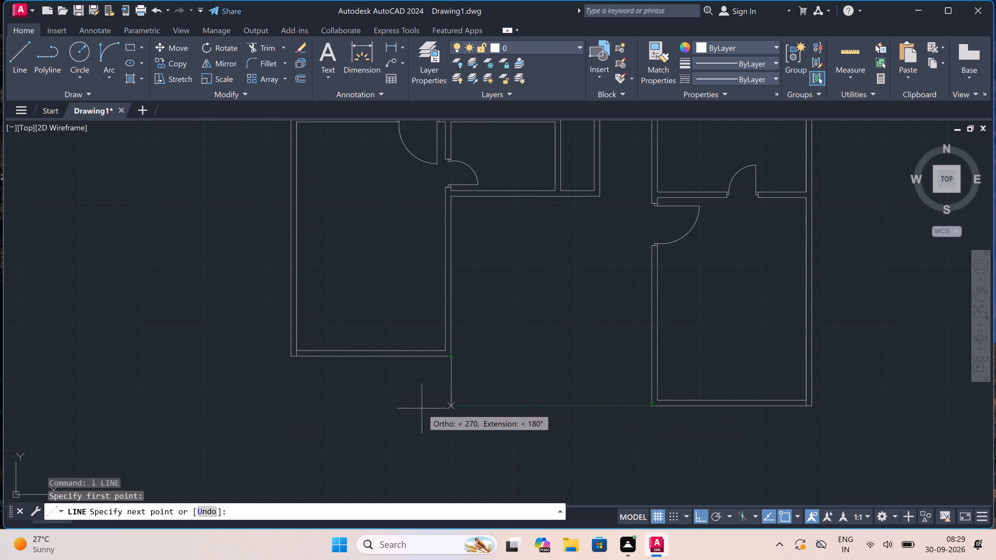
pyautogui.click(452, 407)
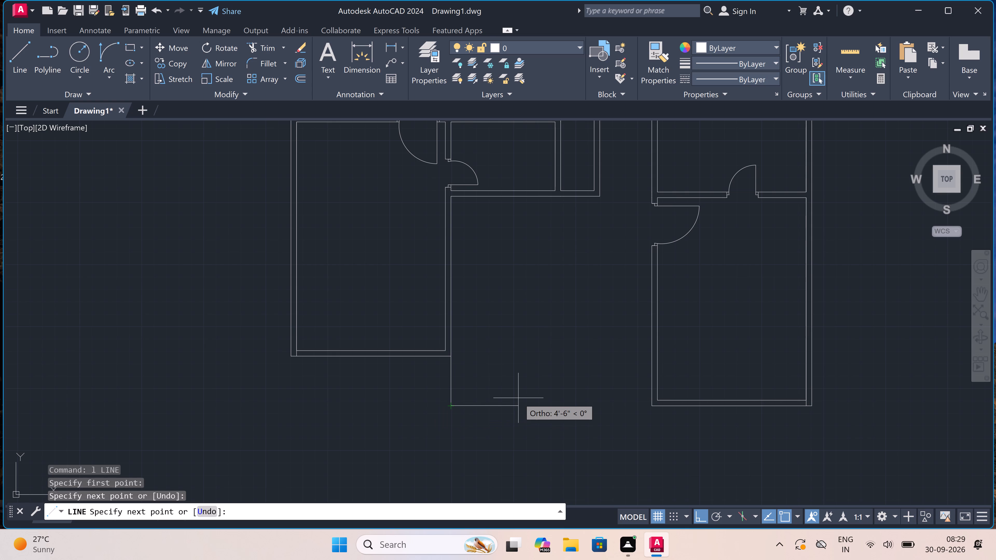
pyautogui.click(538, 403)
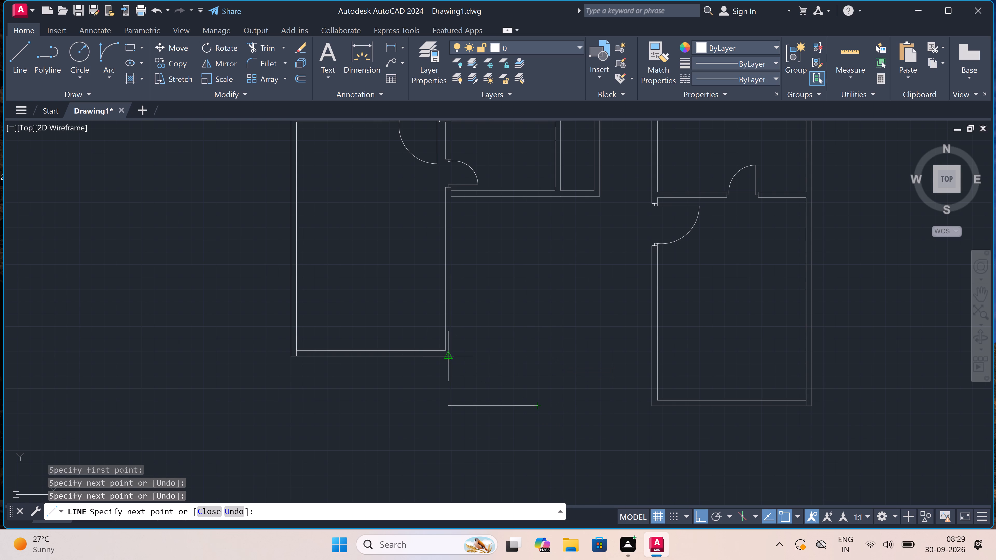
pyautogui.click(539, 355)
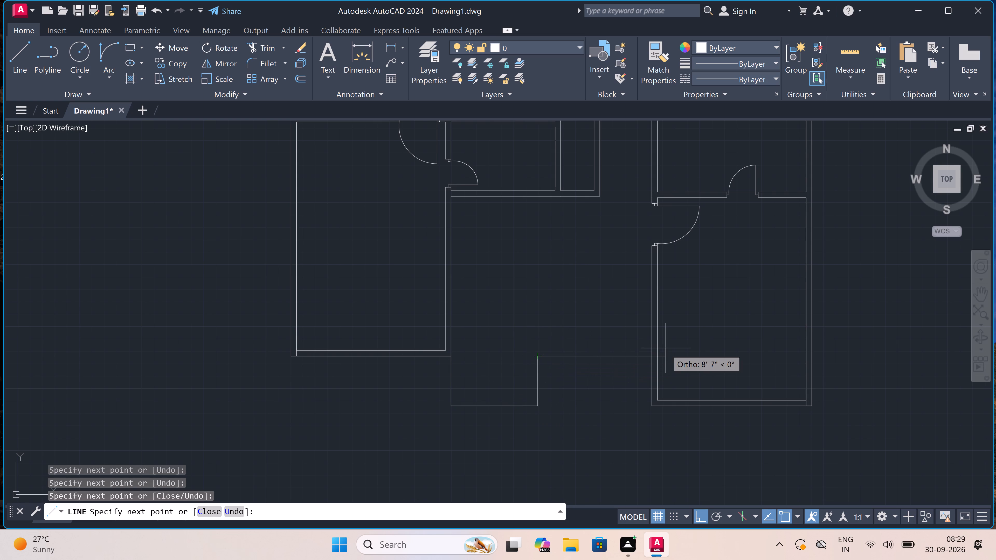
pyautogui.click(650, 355)
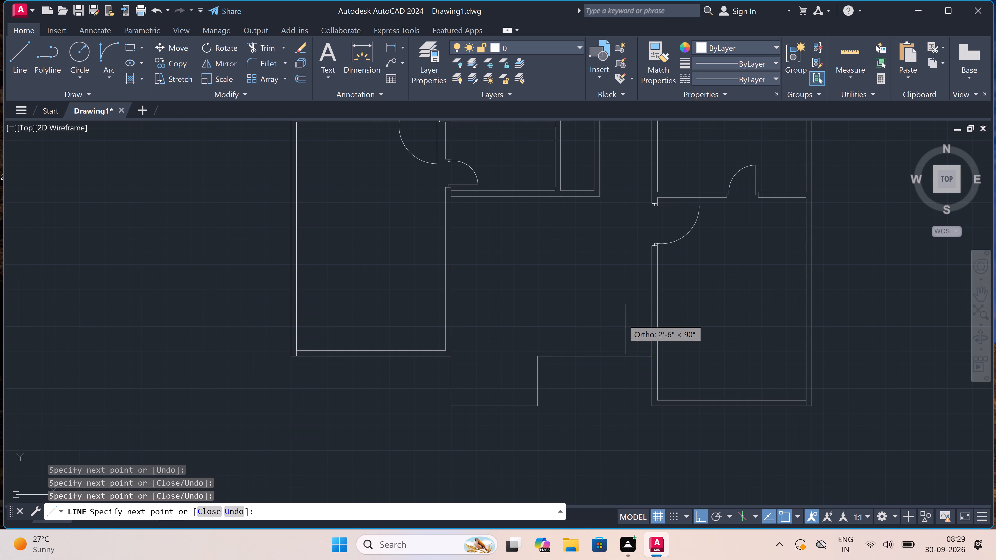
# Draw the stepped front wall's second face 4.5" above its horizontal run, then down to the base 4.5" left of its vertical run.
pyautogui.write('4.5')
pyautogui.write('"')
pyautogui.press('space')
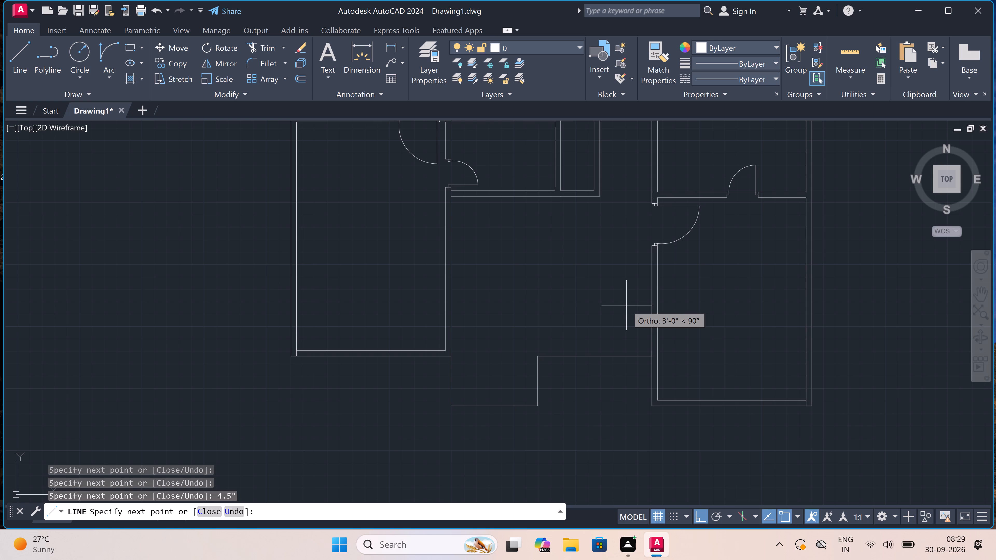
pyautogui.scroll(2, 536, 357)
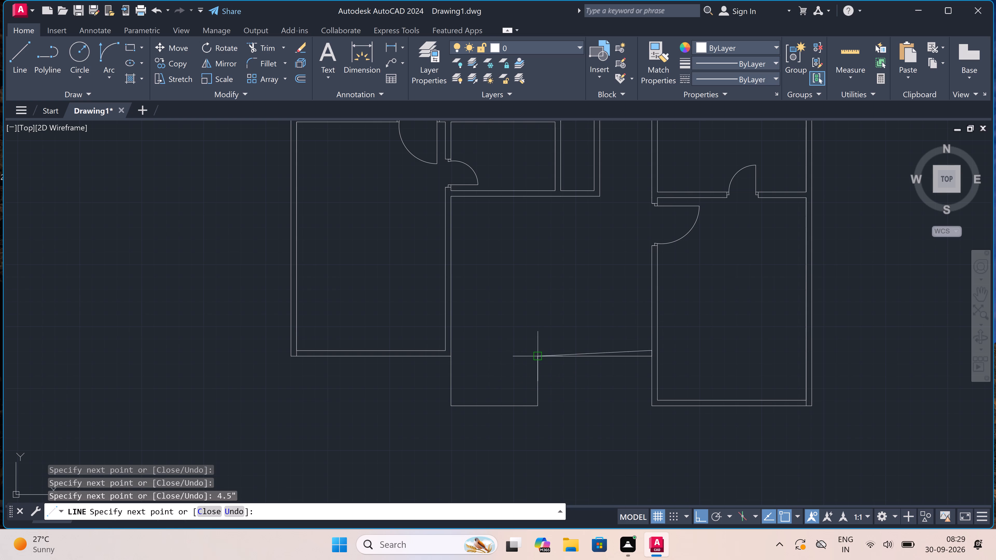
pyautogui.scroll(1, 536, 357)
pyautogui.click(541, 330)
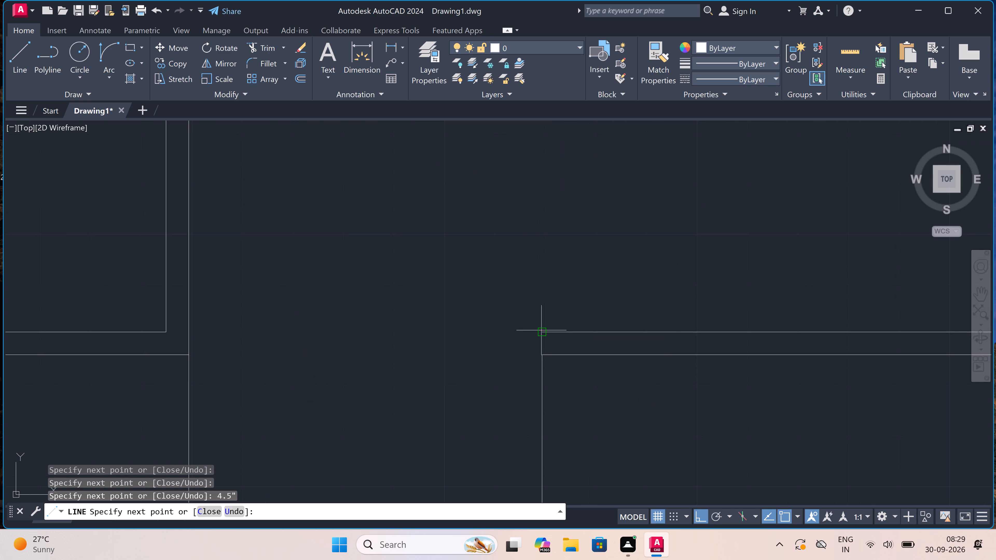
pyautogui.write('4.5')
pyautogui.write('"')
pyautogui.press('space')
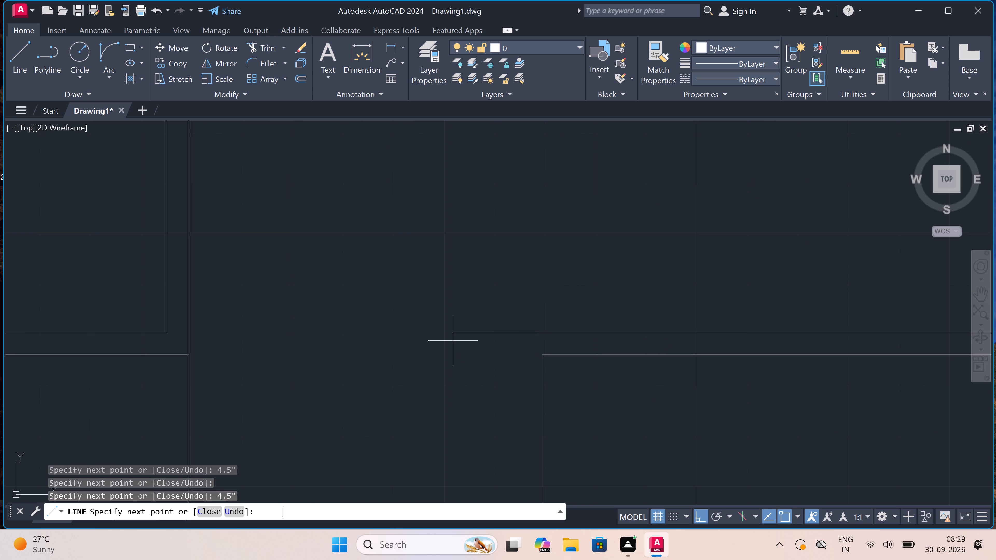
pyautogui.scroll(-2, 453, 341)
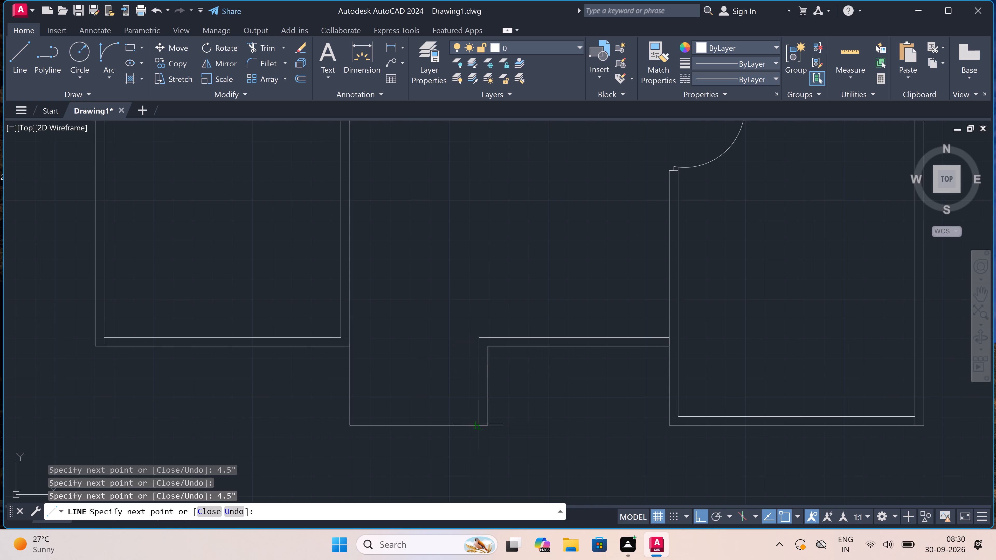
pyautogui.scroll(1, 480, 421)
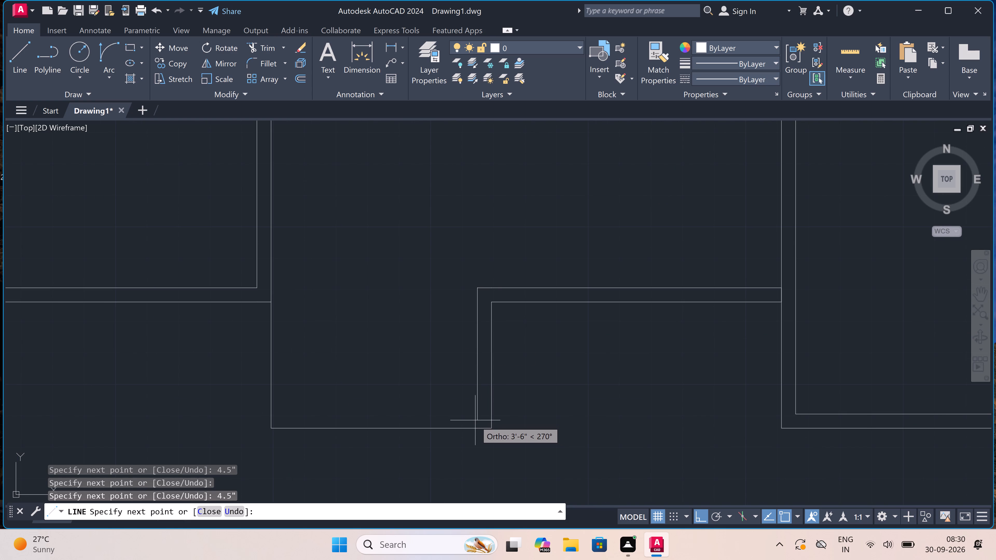
pyautogui.click(476, 423)
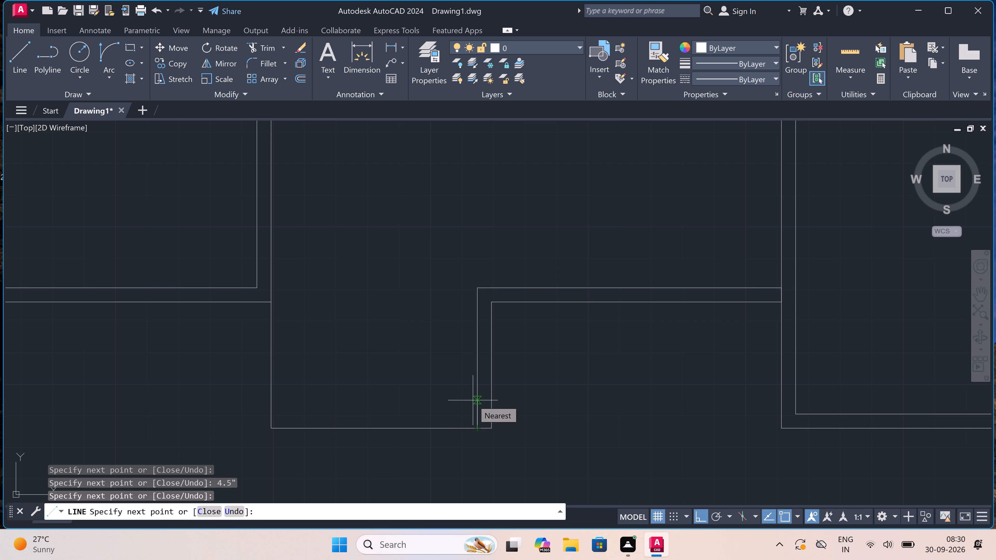
# Draw the projection's inner base line 4.5" above its bottom edge, across to the wall line on its left side.
pyautogui.write('4.5')
pyautogui.write('"')
pyautogui.press('space')
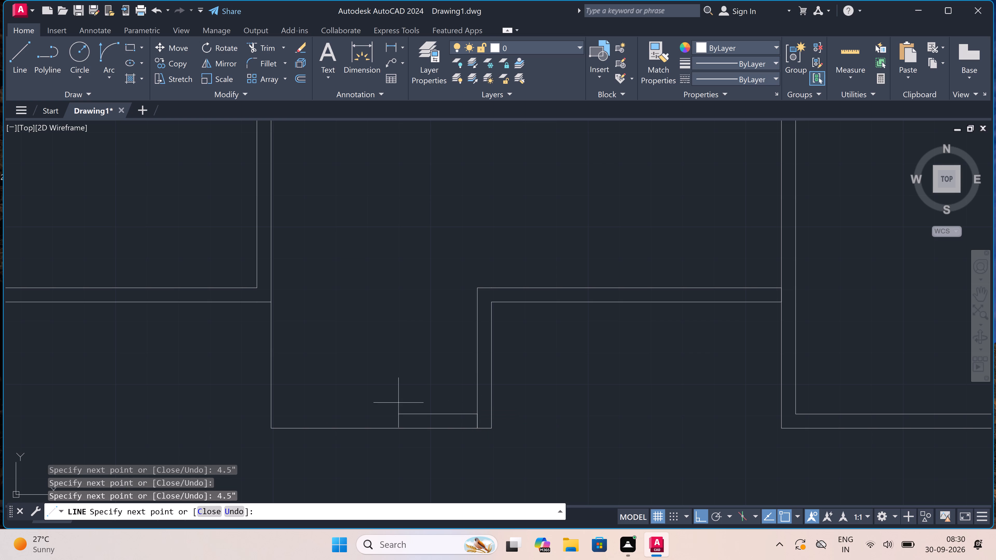
pyautogui.click(270, 411)
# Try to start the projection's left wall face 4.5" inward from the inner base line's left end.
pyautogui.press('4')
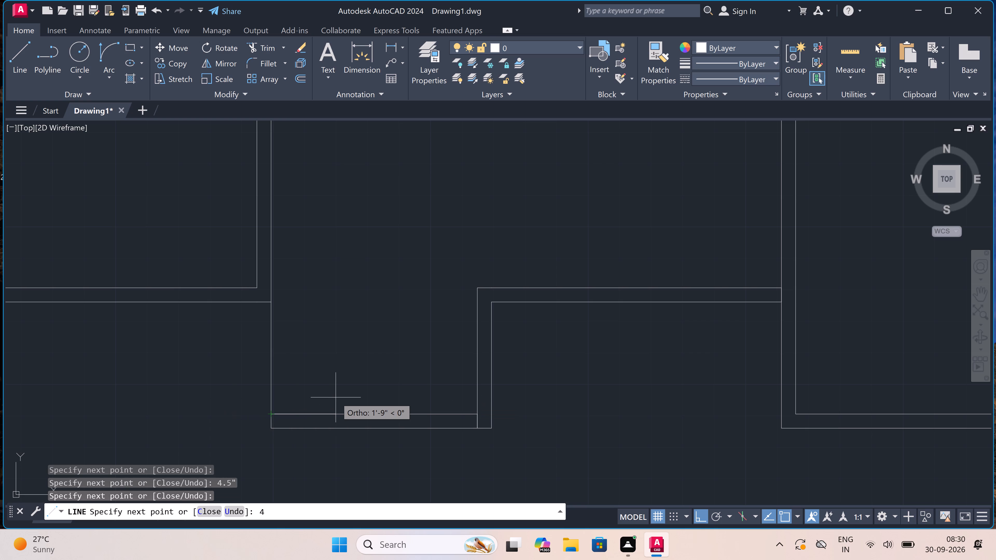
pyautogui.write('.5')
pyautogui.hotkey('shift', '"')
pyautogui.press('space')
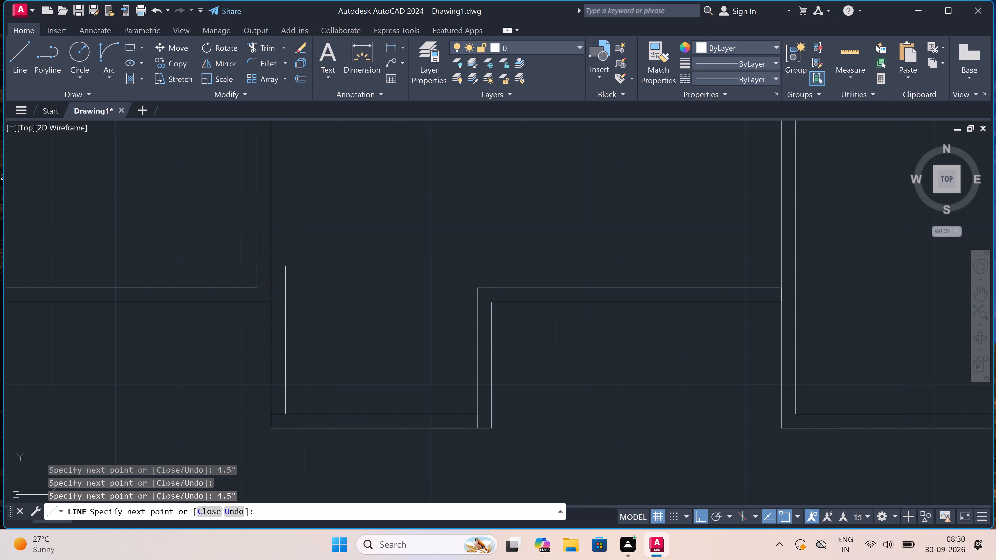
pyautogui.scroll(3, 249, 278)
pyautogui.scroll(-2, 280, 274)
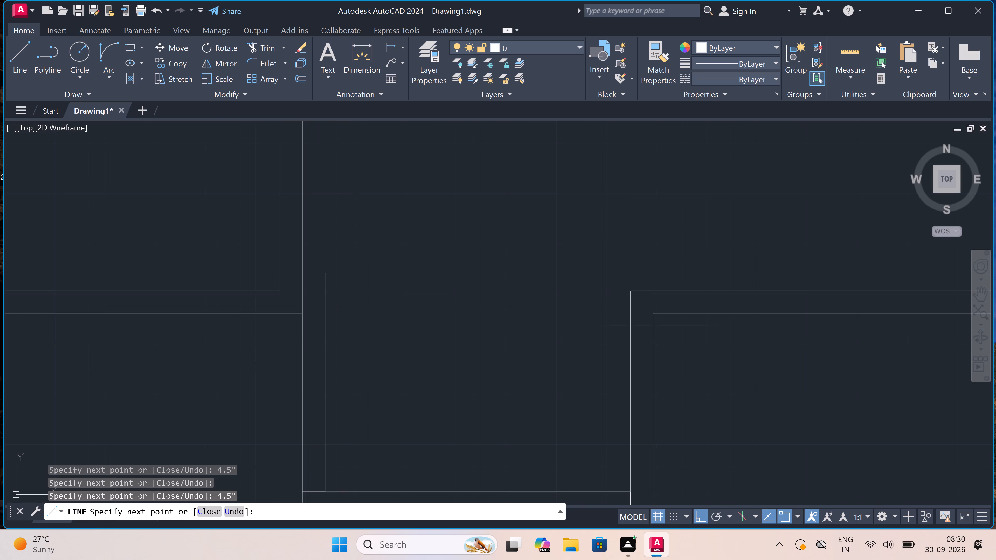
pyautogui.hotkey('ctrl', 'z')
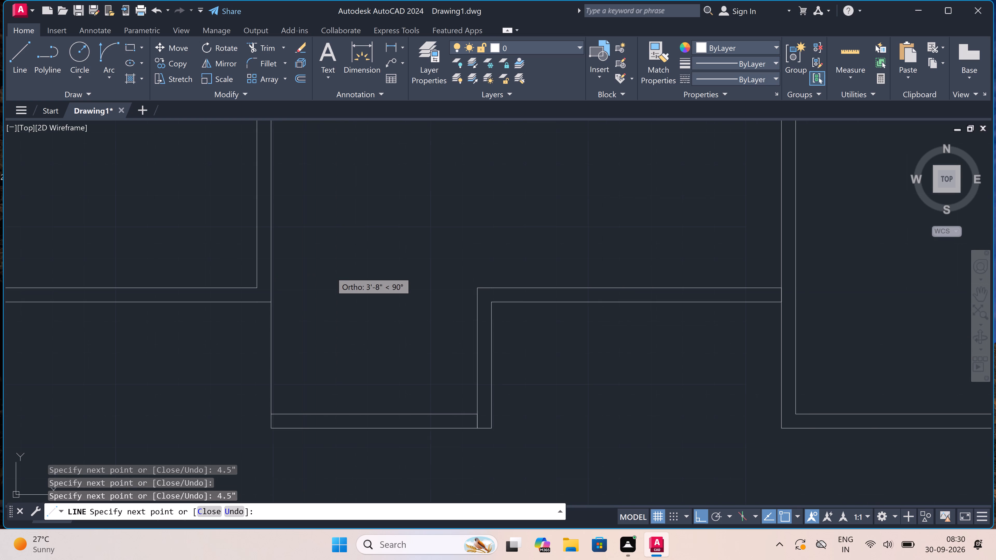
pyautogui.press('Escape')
# Draw the projection's outer left wall face from the lower-left room's inner corner down to base level, and close it across to the bottom edge.
pyautogui.write('l')
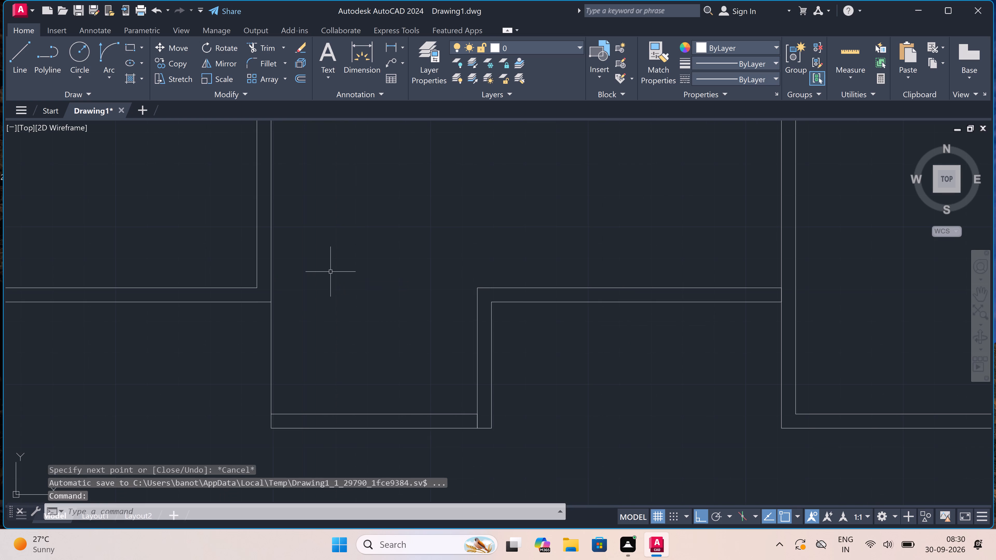
pyautogui.press('space')
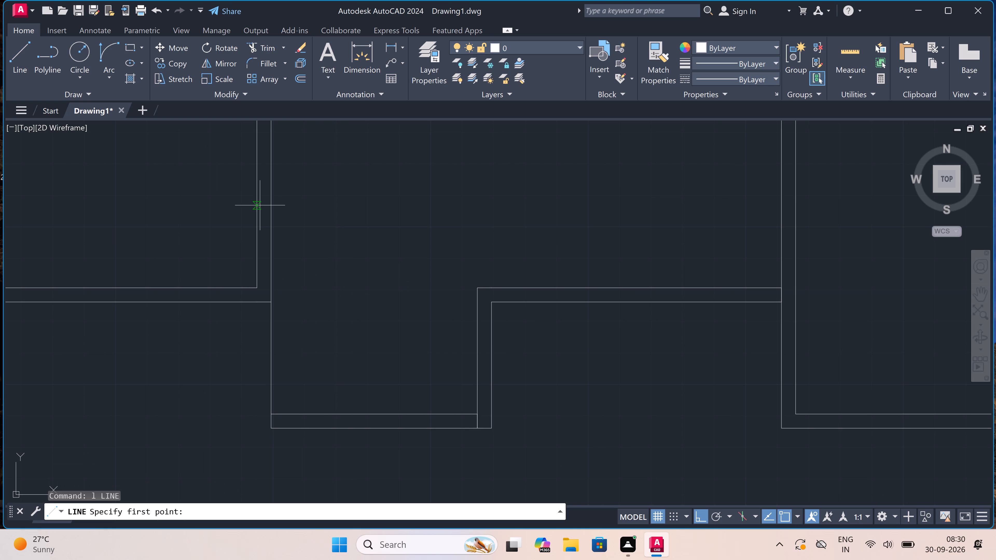
pyautogui.click(258, 289)
pyautogui.scroll(3, 255, 432)
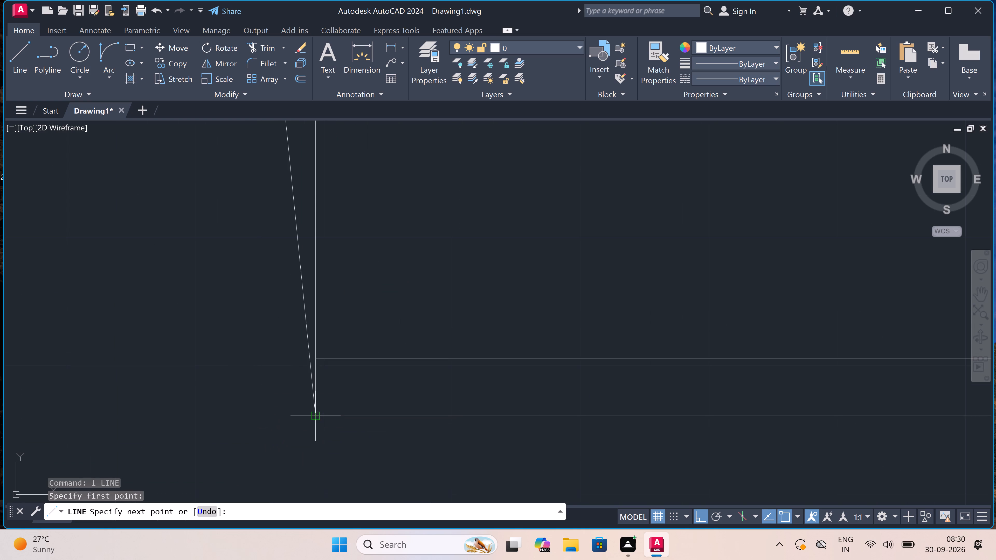
pyautogui.click(257, 417)
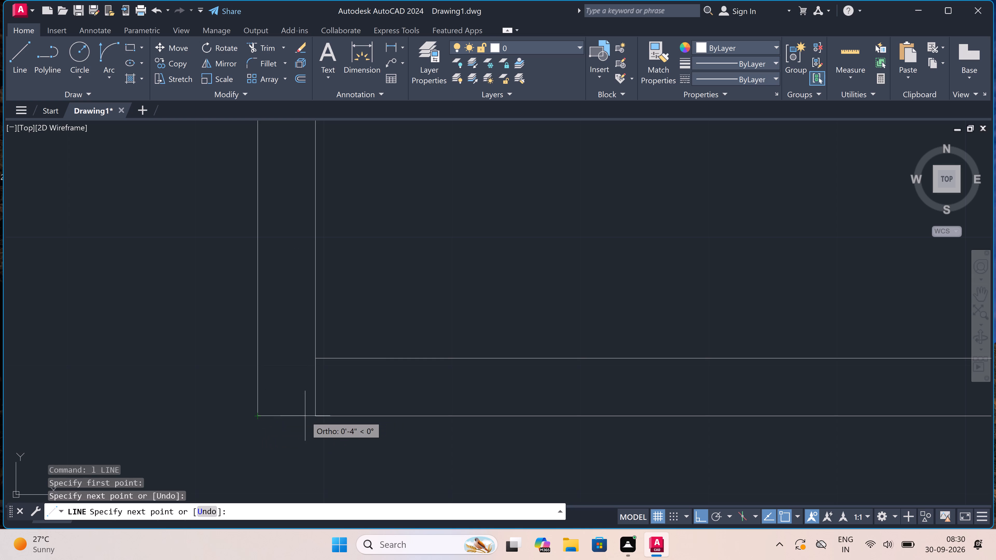
pyautogui.click(317, 412)
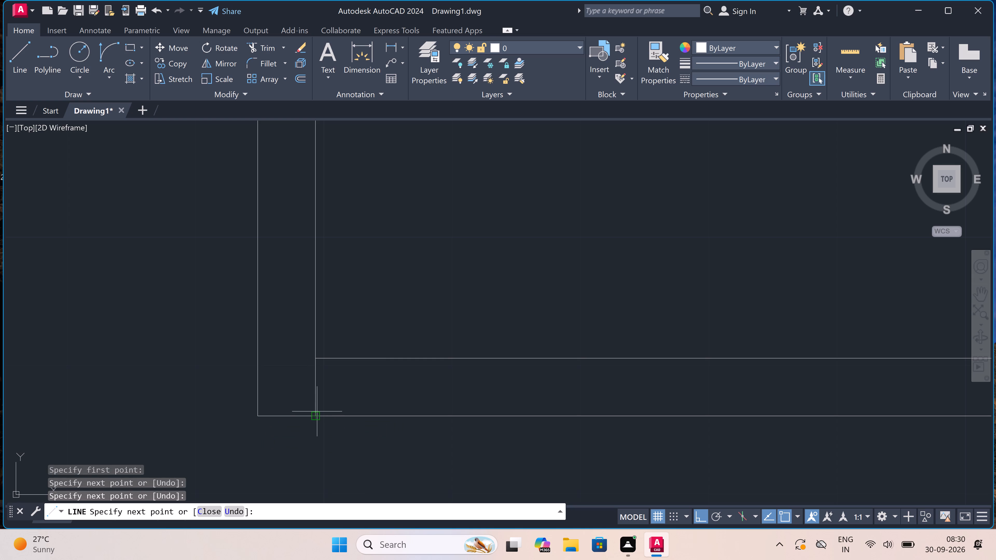
pyautogui.press('Escape')
# Trim the short vertical line crossing the projection's lower-left wall corner.
pyautogui.write('tr')
pyautogui.press('space')
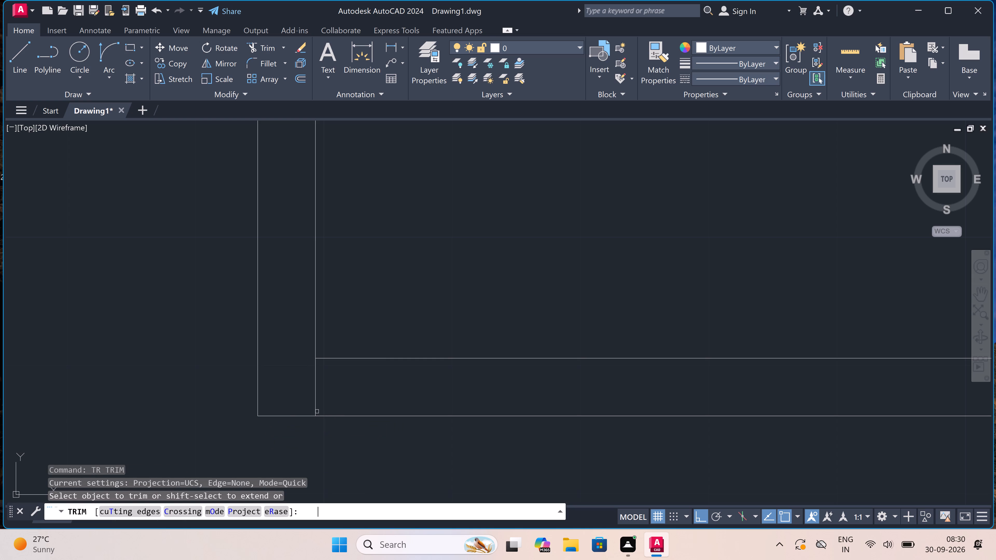
pyautogui.click(313, 400)
pyautogui.click(334, 401)
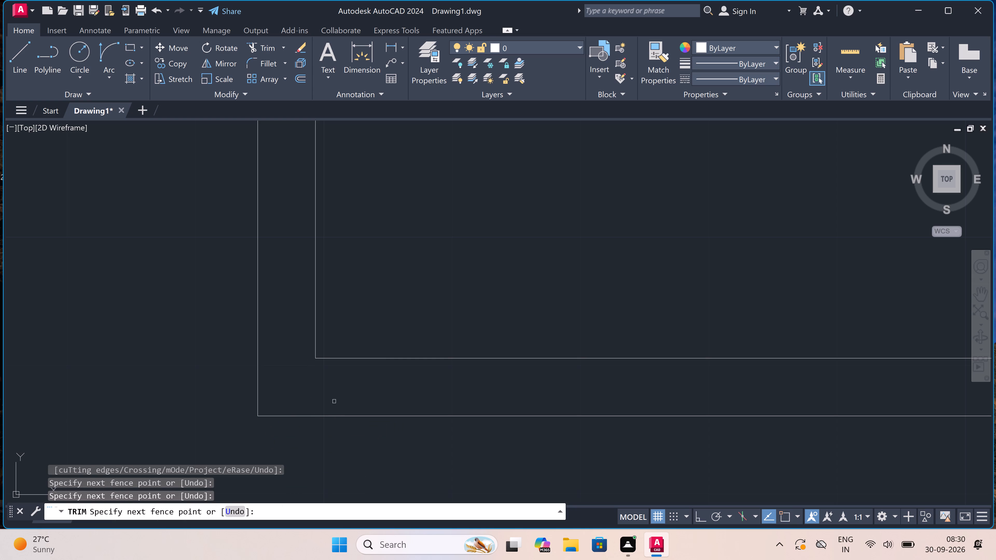
# Trim the lines crossing the wall junction between the lower-left room's bottom wall and the projection's left wall.
pyautogui.scroll(-4, 306, 397)
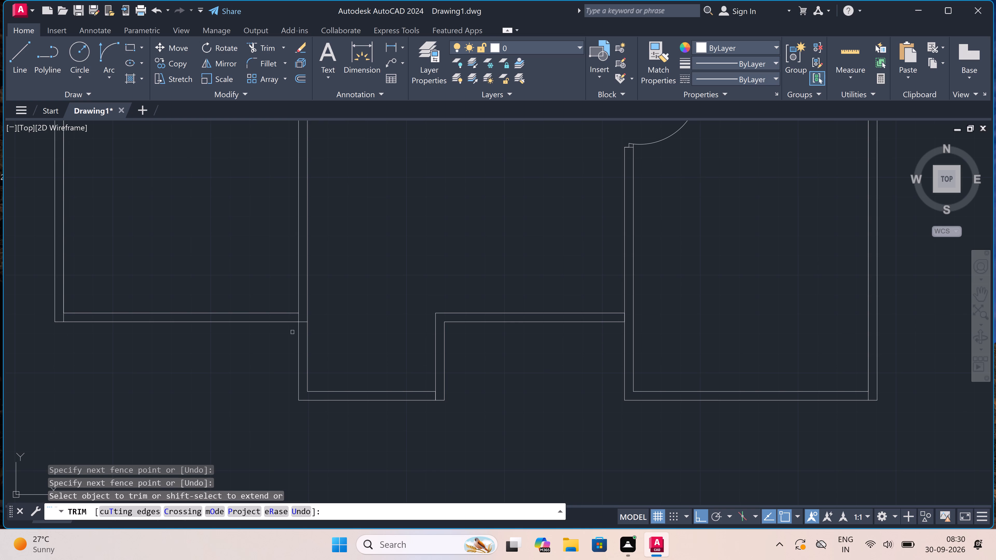
pyautogui.scroll(3, 306, 312)
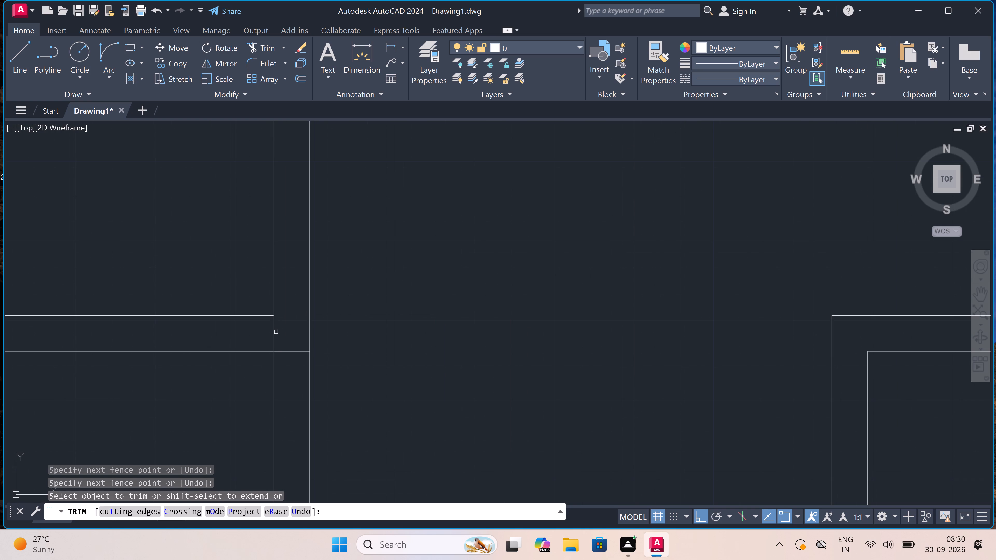
pyautogui.click(274, 332)
pyautogui.click(301, 336)
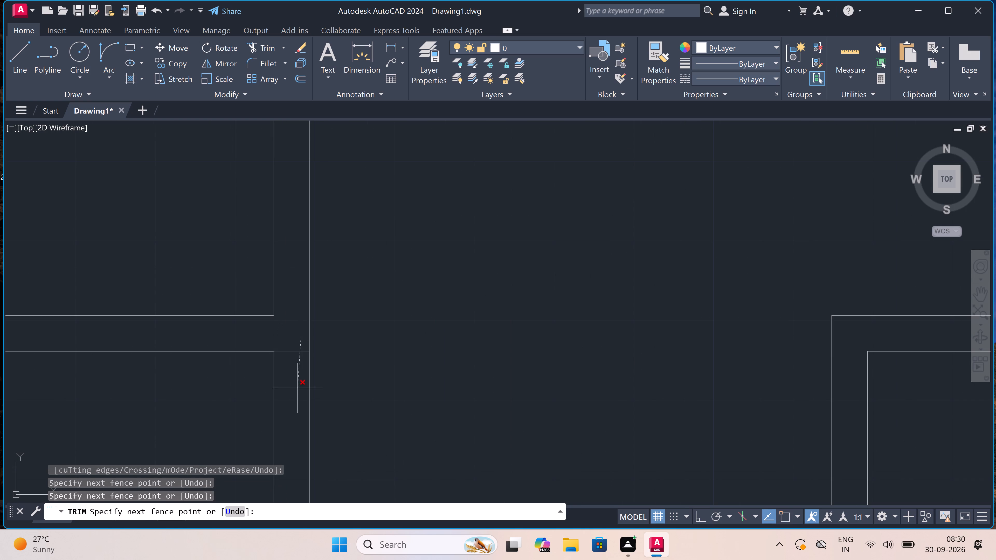
pyautogui.click(298, 388)
# Trim the short vertical line crossing the lower-left room's outer bottom-left wall corner.
pyautogui.scroll(-8, 290, 365)
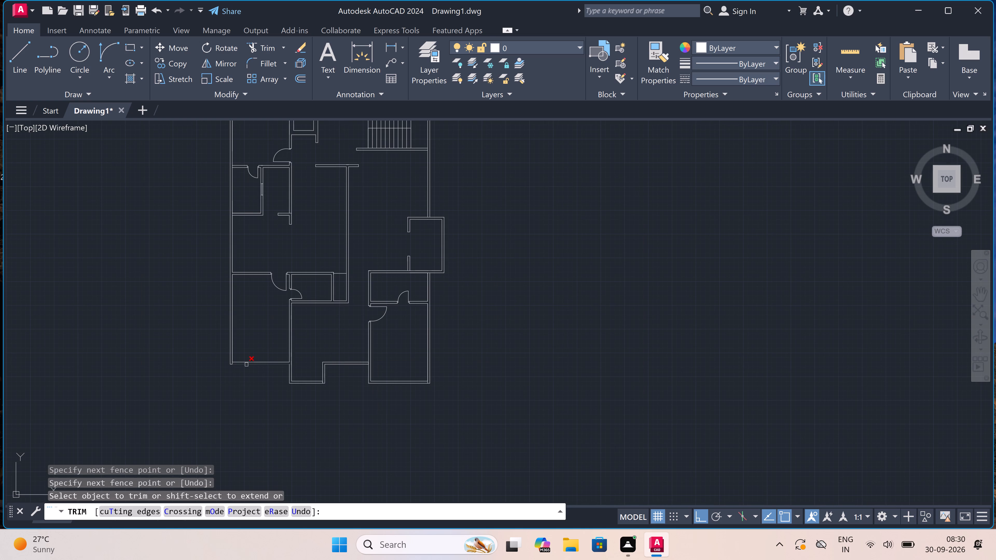
pyautogui.scroll(4, 226, 357)
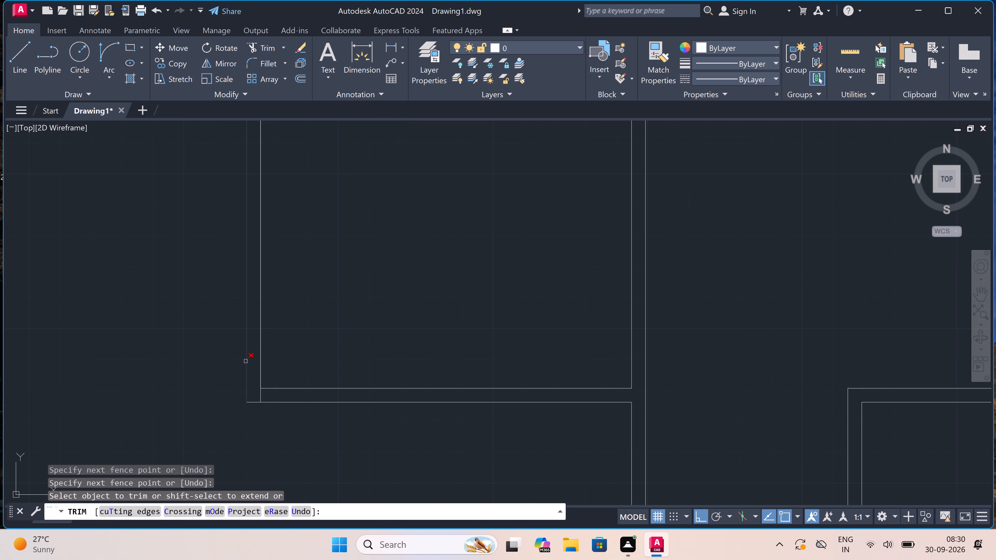
pyautogui.scroll(3, 252, 391)
pyautogui.click(253, 391)
pyautogui.click(312, 393)
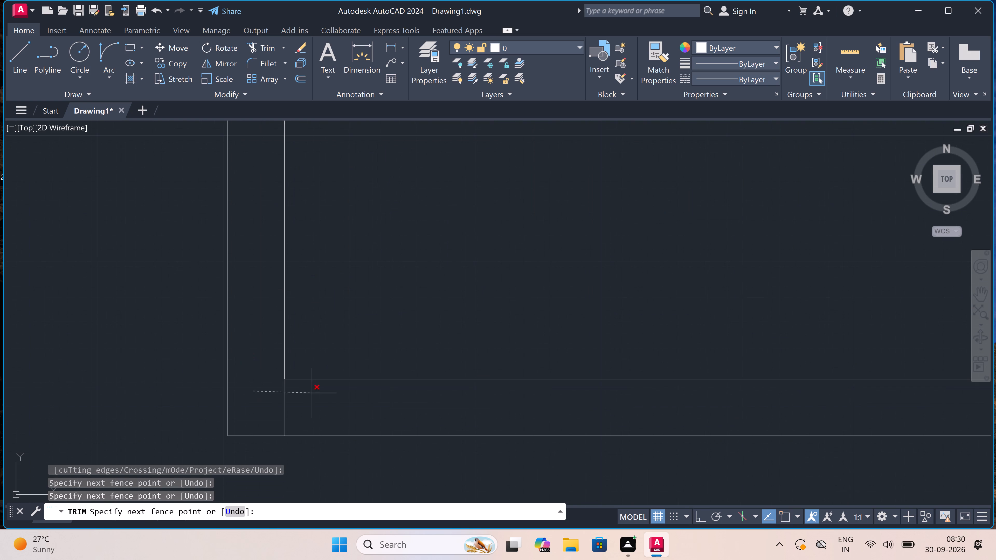
# Trim the short vertical line crossing the projection's lower-right wall corner and finish trimming.
pyautogui.scroll(-6, 277, 381)
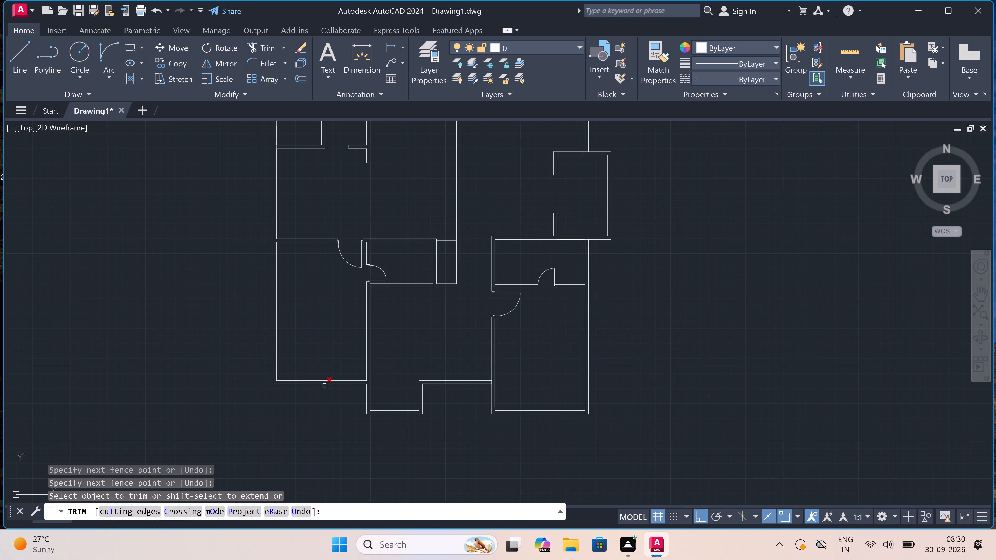
pyautogui.scroll(-1, 371, 389)
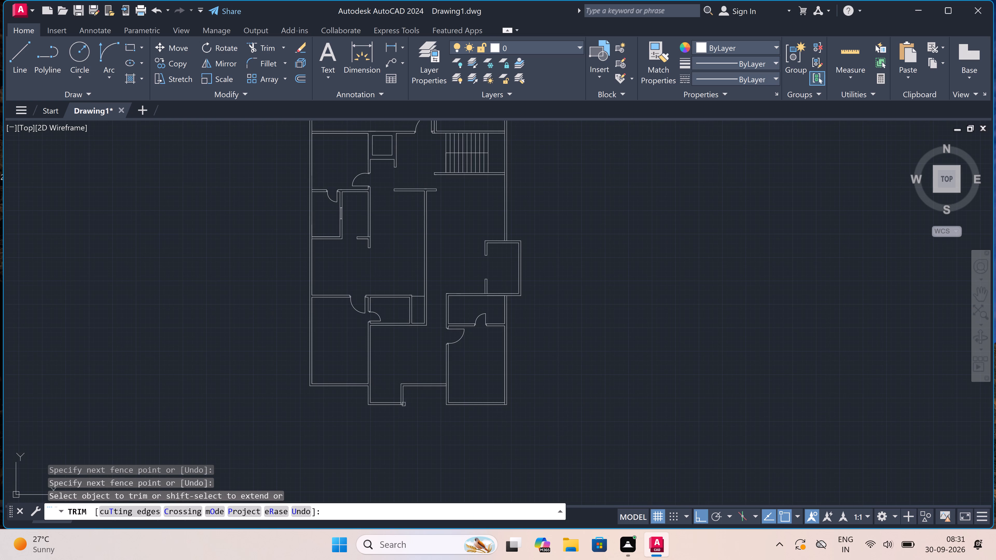
pyautogui.scroll(6, 401, 406)
pyautogui.click(385, 394)
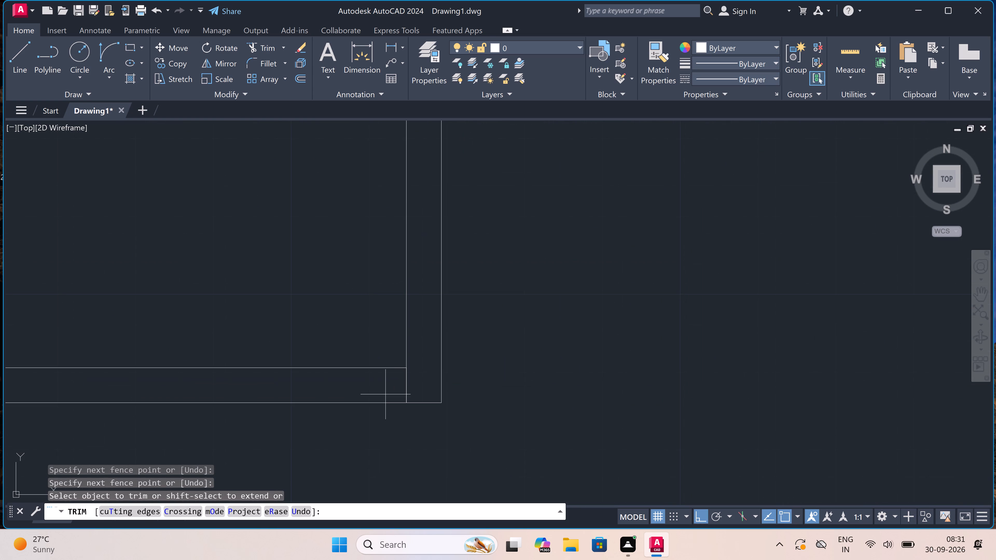
pyautogui.click(417, 388)
pyautogui.scroll(-5, 300, 385)
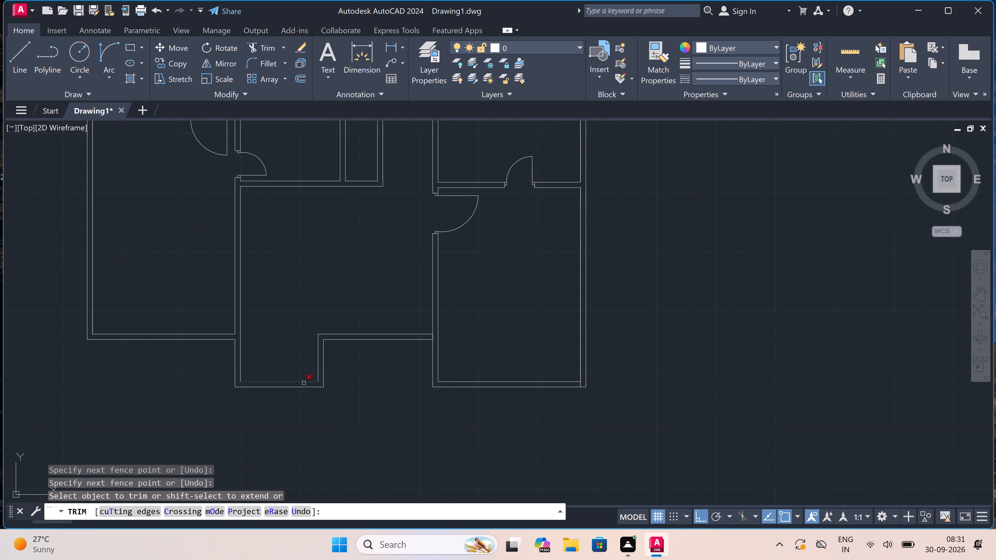
pyautogui.scroll(-2, 285, 351)
pyautogui.scroll(1, 304, 321)
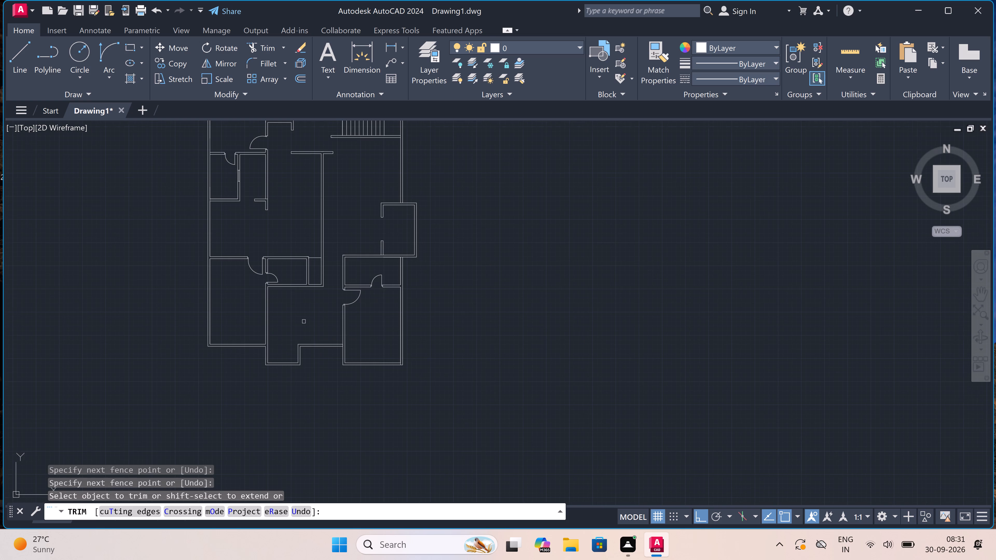
pyautogui.press('Escape')
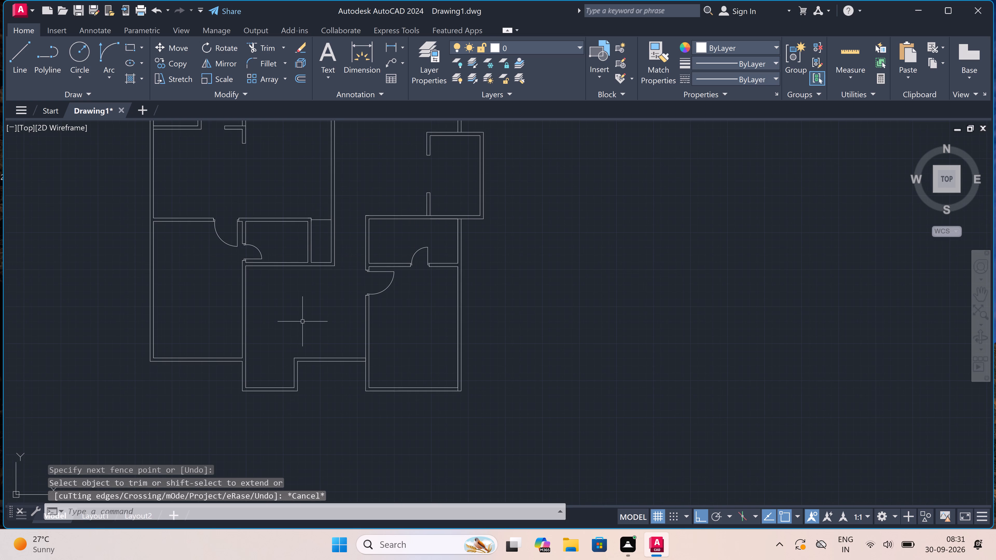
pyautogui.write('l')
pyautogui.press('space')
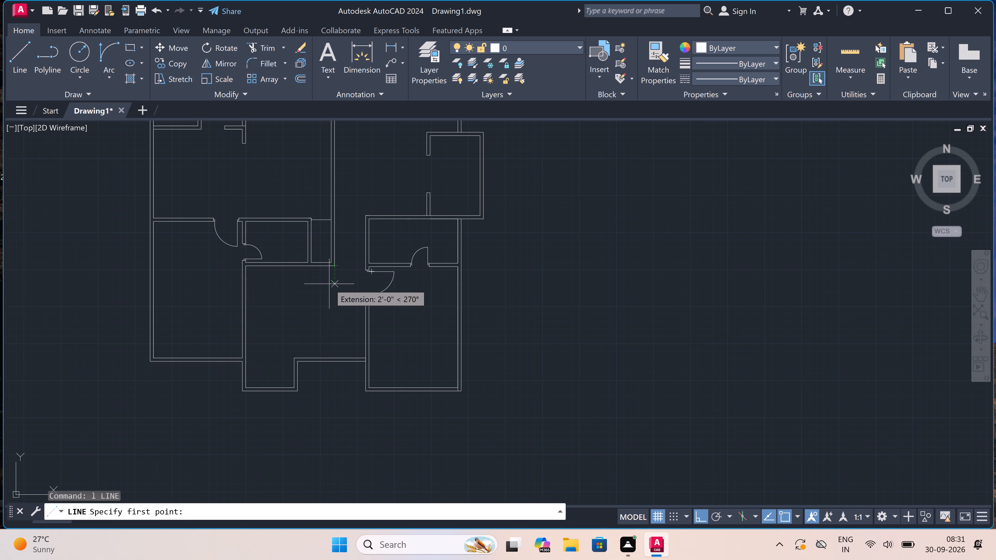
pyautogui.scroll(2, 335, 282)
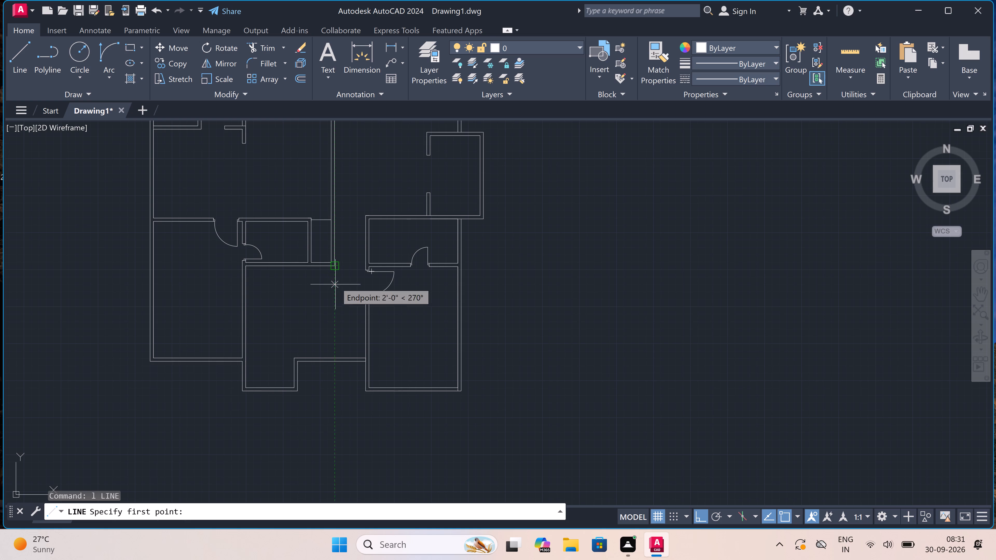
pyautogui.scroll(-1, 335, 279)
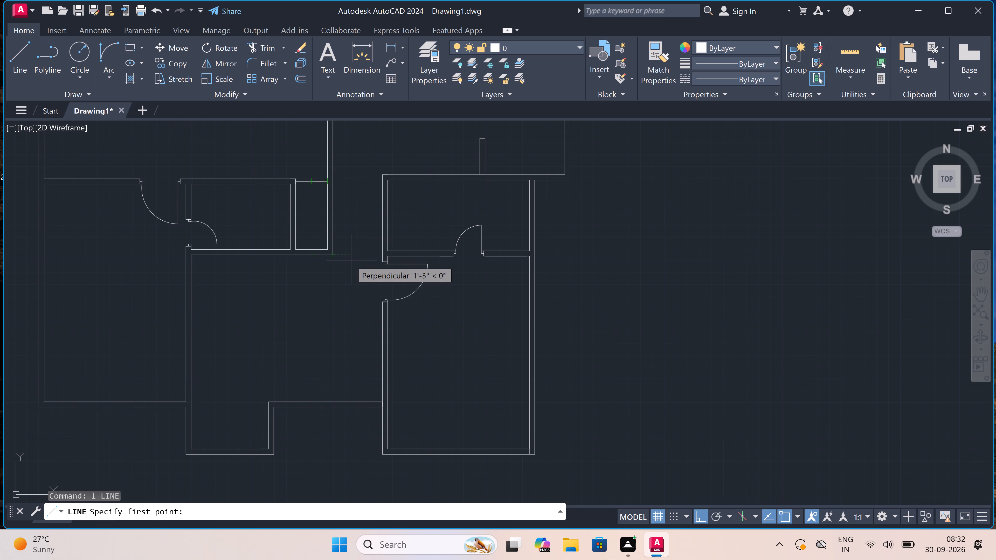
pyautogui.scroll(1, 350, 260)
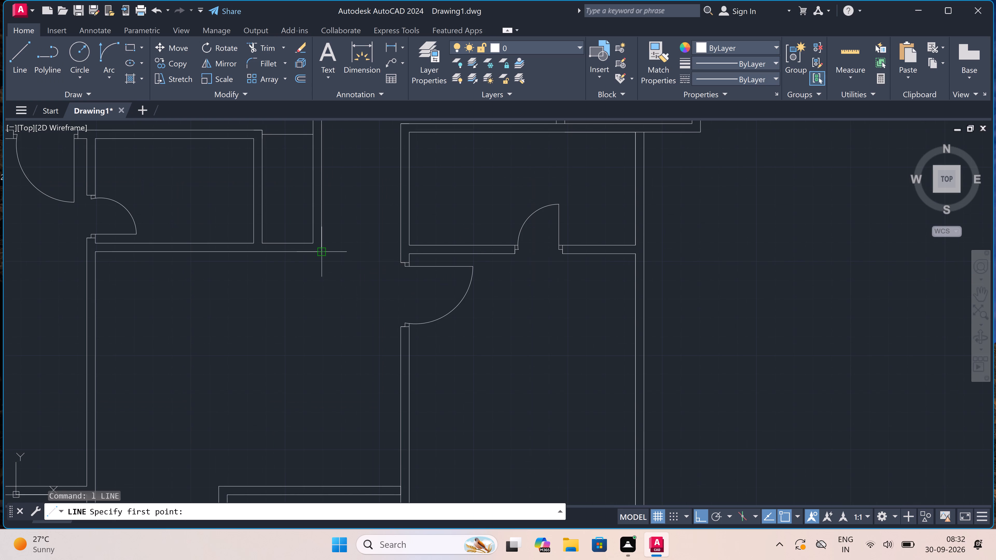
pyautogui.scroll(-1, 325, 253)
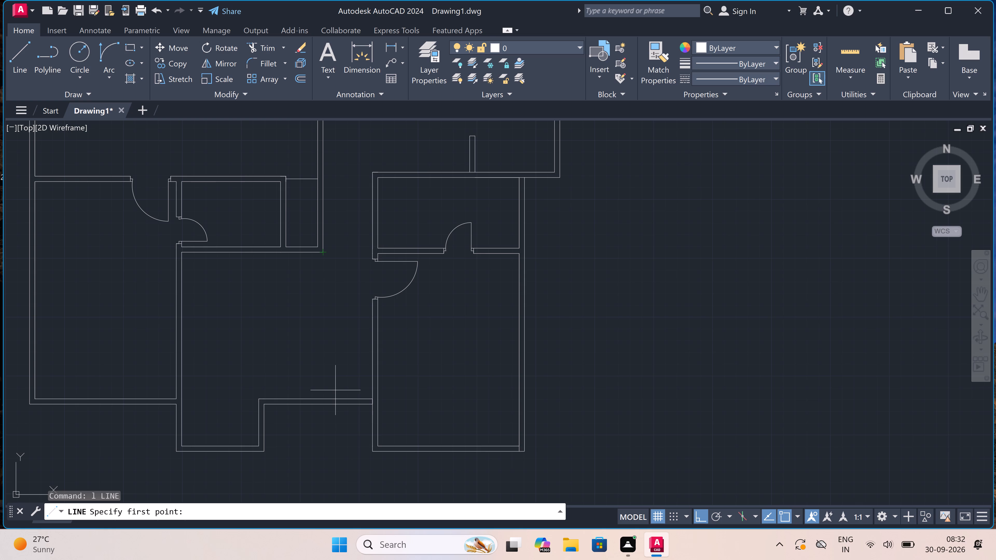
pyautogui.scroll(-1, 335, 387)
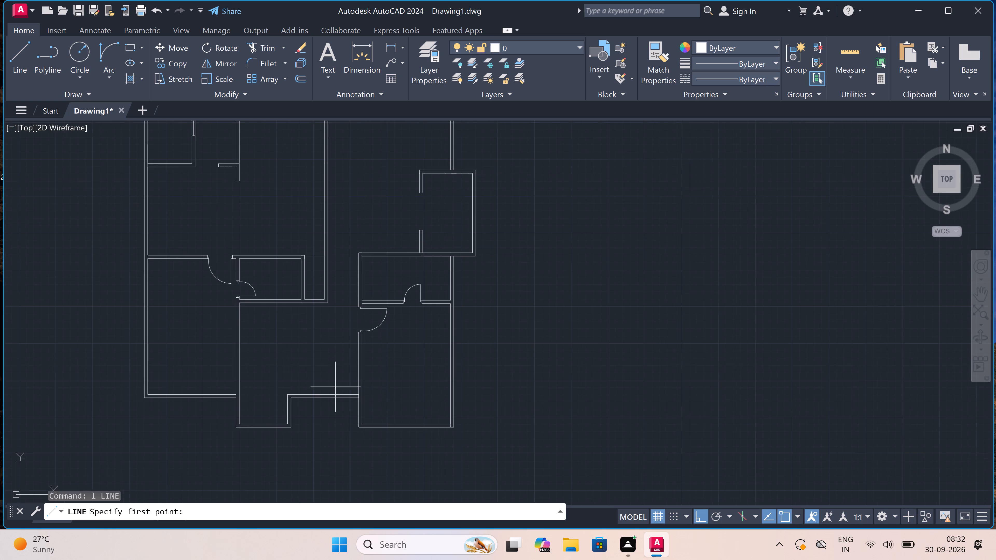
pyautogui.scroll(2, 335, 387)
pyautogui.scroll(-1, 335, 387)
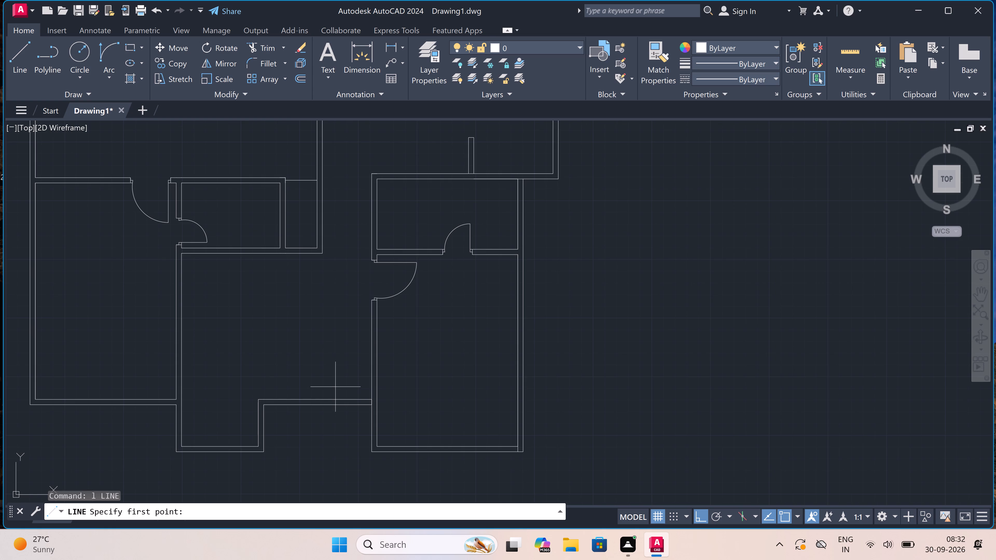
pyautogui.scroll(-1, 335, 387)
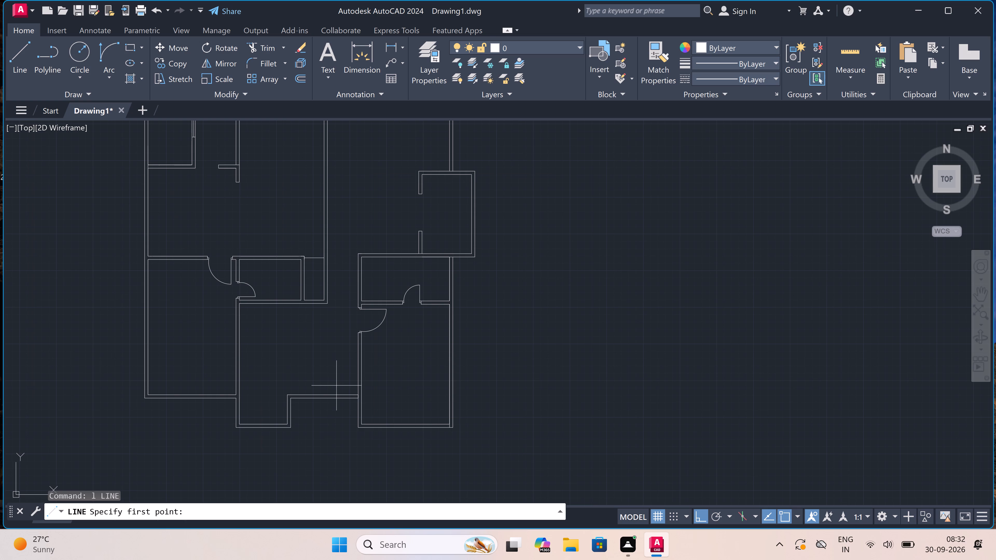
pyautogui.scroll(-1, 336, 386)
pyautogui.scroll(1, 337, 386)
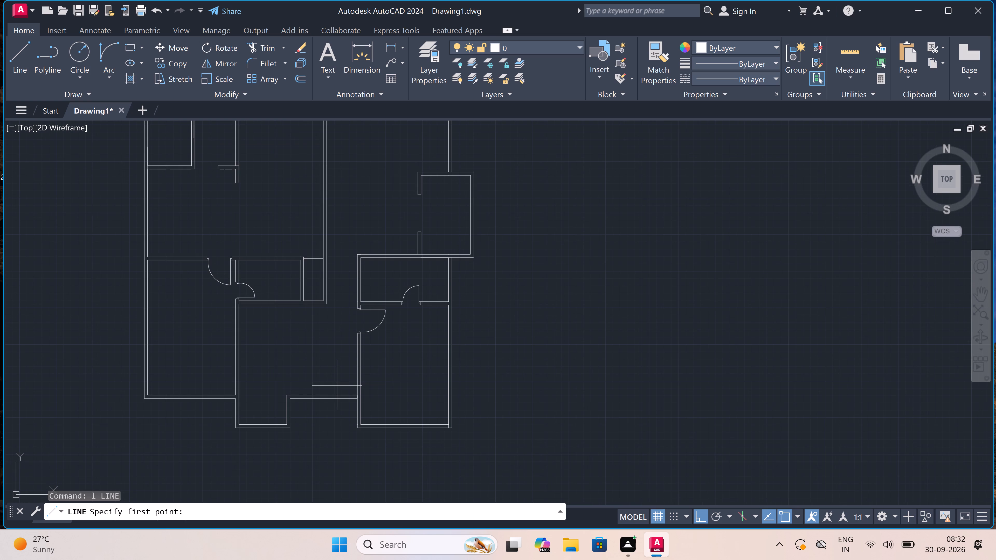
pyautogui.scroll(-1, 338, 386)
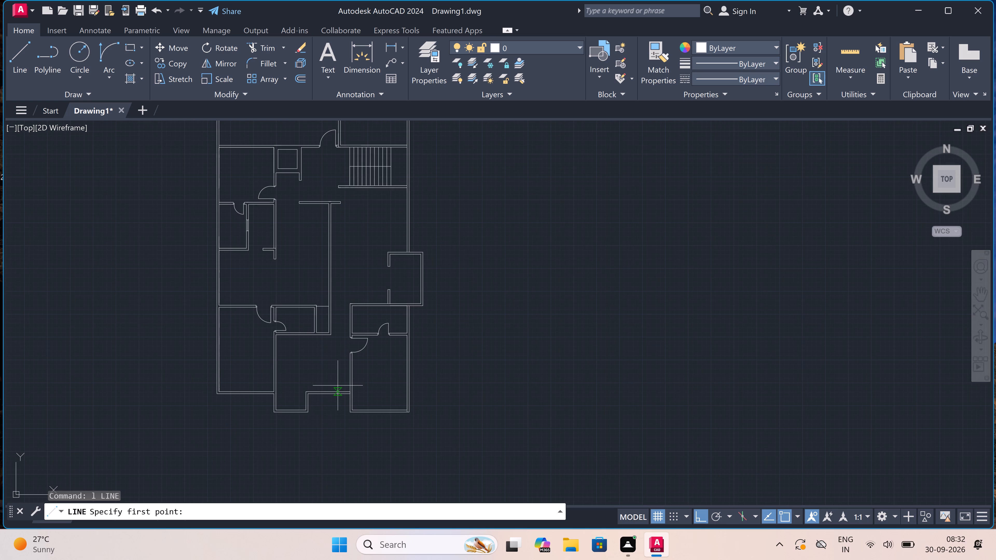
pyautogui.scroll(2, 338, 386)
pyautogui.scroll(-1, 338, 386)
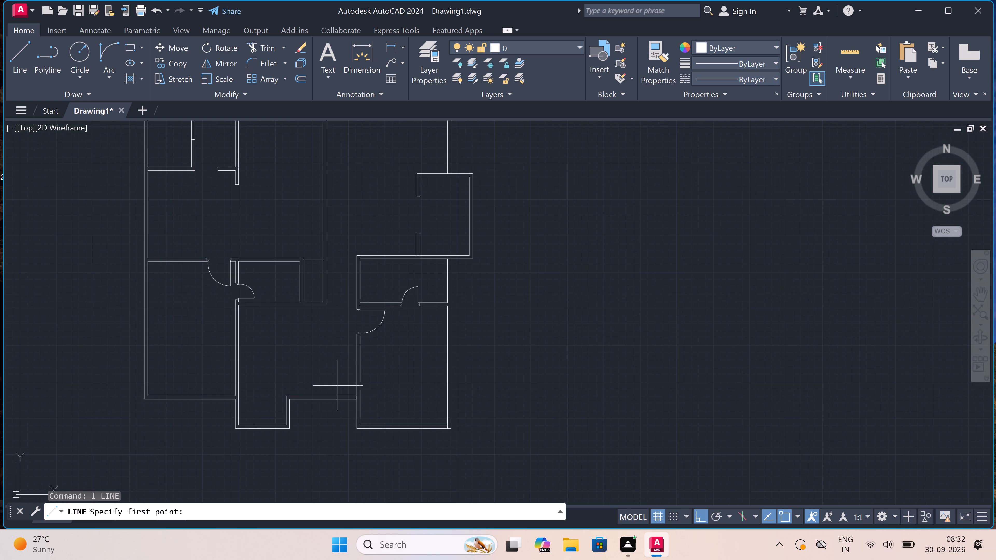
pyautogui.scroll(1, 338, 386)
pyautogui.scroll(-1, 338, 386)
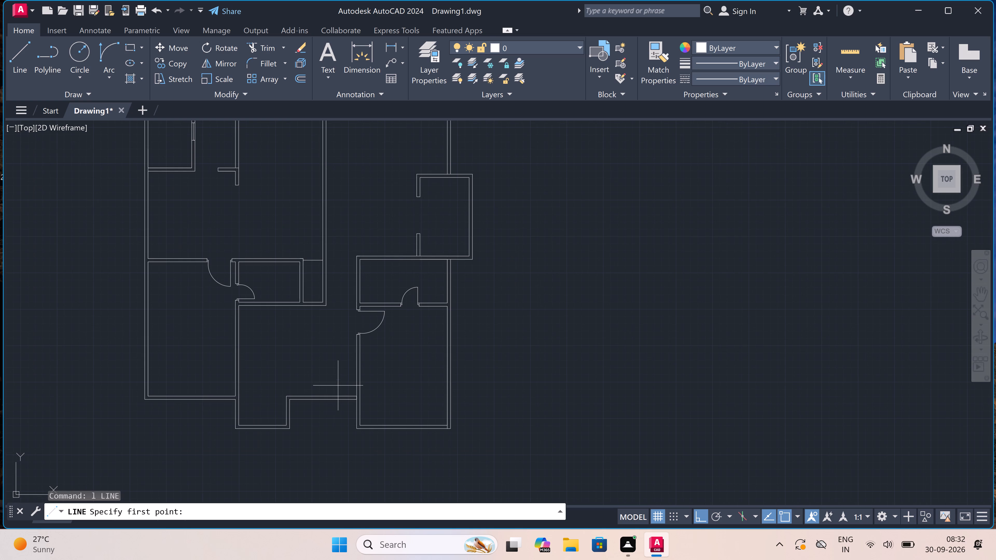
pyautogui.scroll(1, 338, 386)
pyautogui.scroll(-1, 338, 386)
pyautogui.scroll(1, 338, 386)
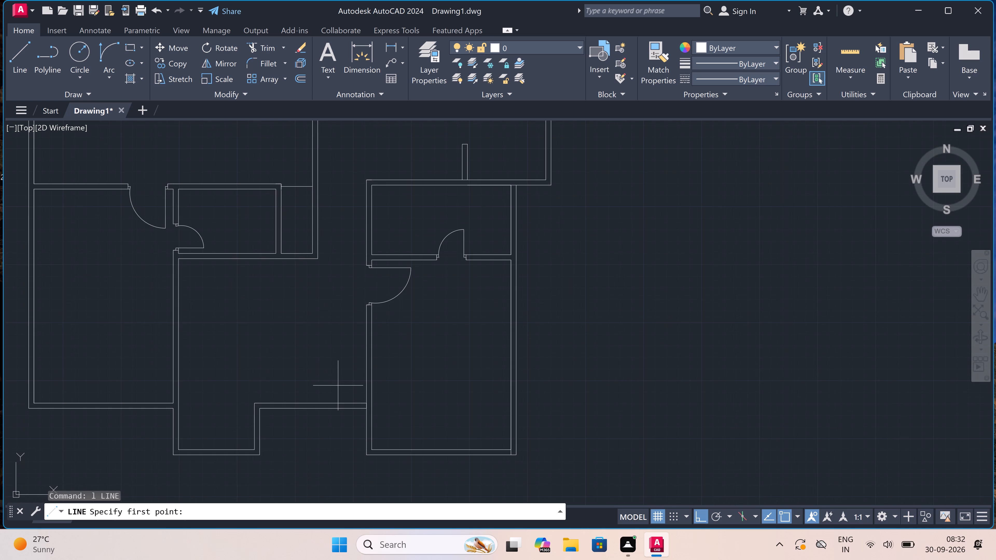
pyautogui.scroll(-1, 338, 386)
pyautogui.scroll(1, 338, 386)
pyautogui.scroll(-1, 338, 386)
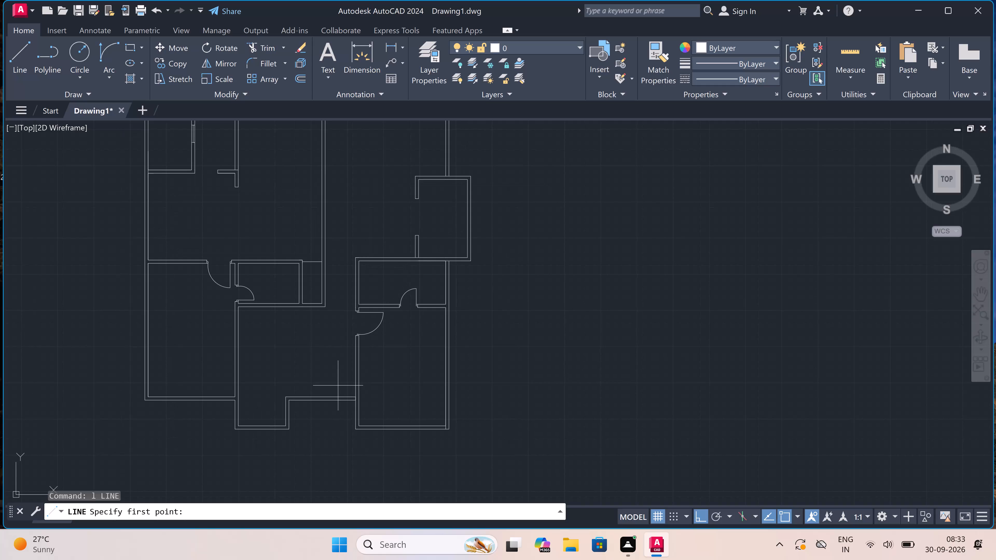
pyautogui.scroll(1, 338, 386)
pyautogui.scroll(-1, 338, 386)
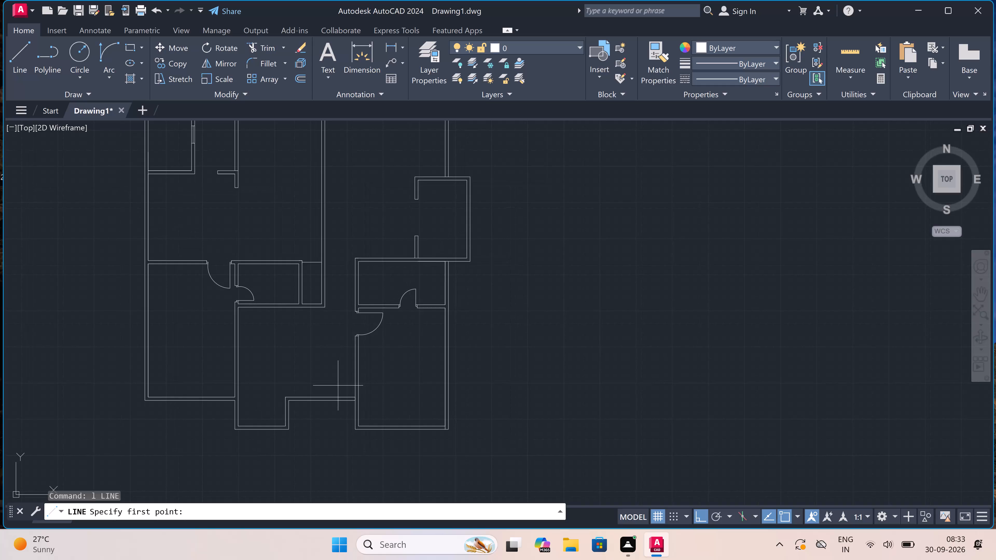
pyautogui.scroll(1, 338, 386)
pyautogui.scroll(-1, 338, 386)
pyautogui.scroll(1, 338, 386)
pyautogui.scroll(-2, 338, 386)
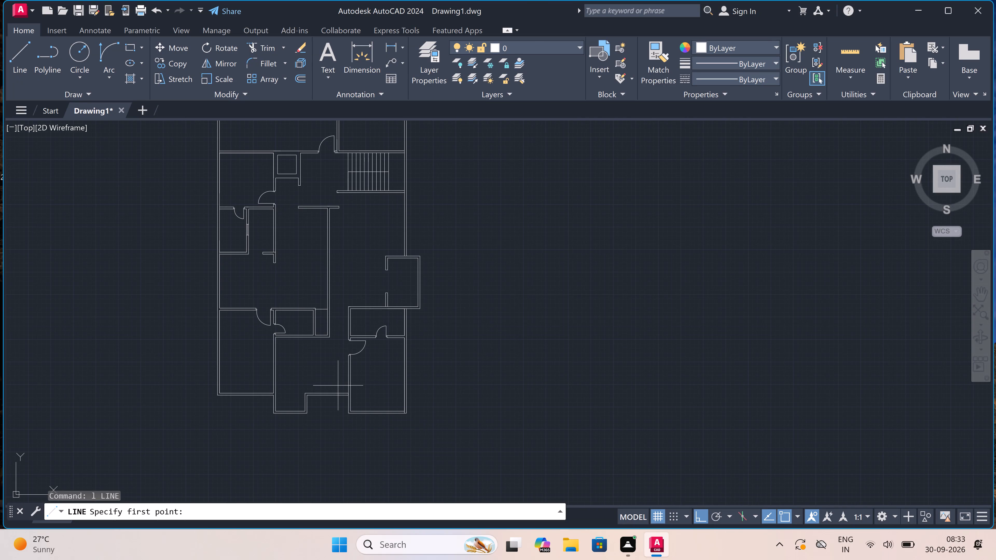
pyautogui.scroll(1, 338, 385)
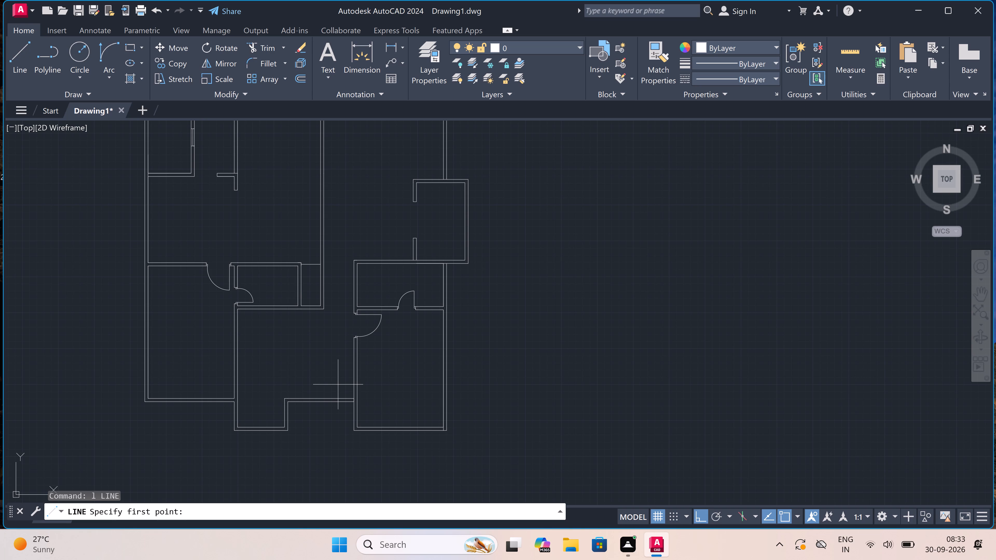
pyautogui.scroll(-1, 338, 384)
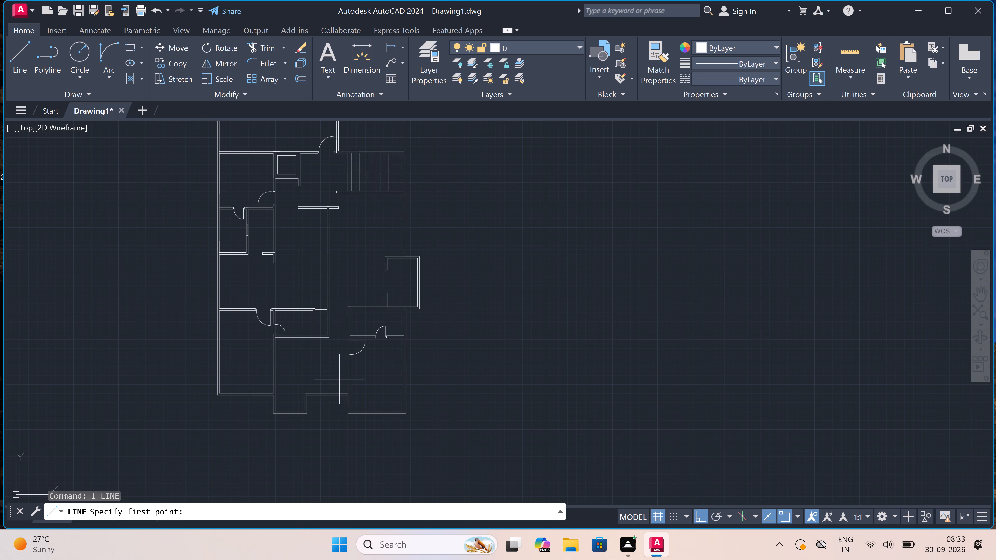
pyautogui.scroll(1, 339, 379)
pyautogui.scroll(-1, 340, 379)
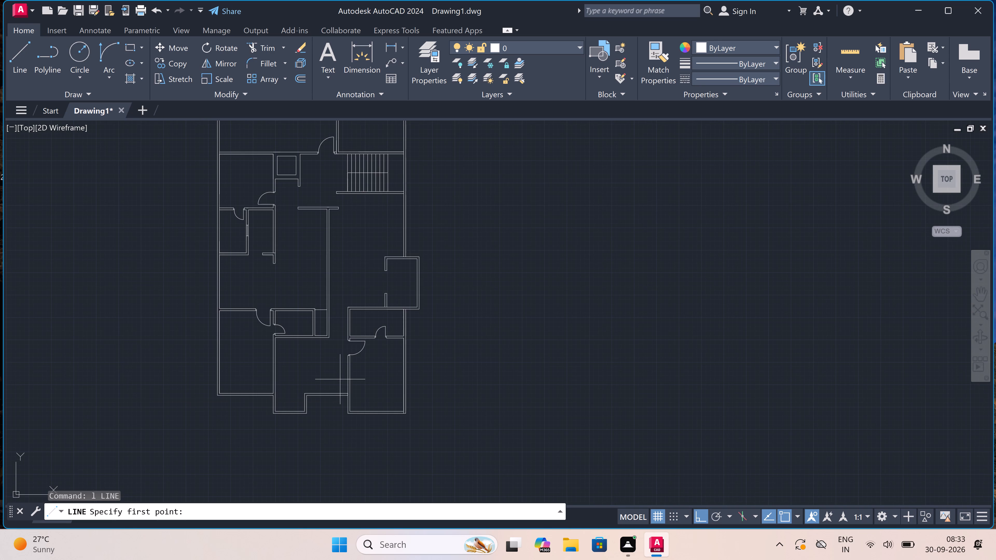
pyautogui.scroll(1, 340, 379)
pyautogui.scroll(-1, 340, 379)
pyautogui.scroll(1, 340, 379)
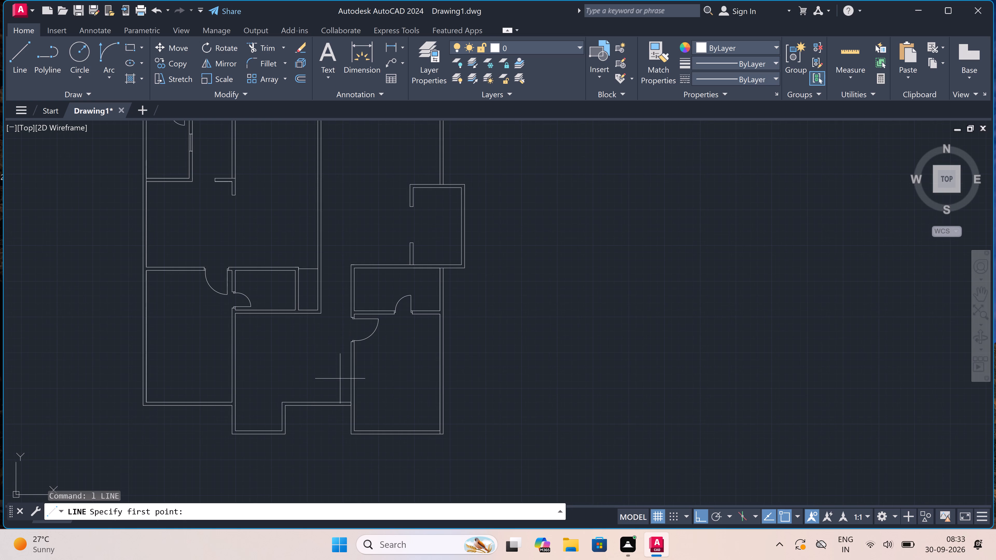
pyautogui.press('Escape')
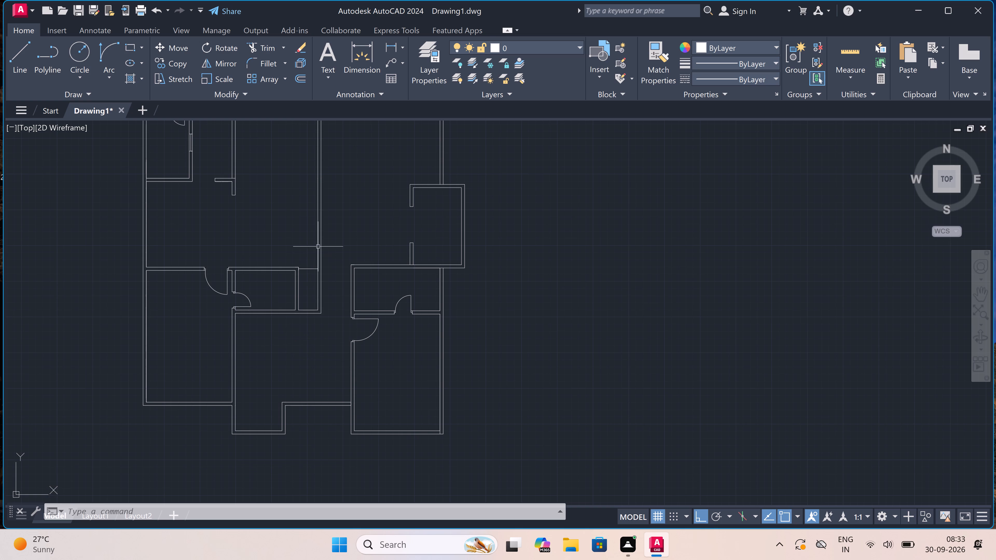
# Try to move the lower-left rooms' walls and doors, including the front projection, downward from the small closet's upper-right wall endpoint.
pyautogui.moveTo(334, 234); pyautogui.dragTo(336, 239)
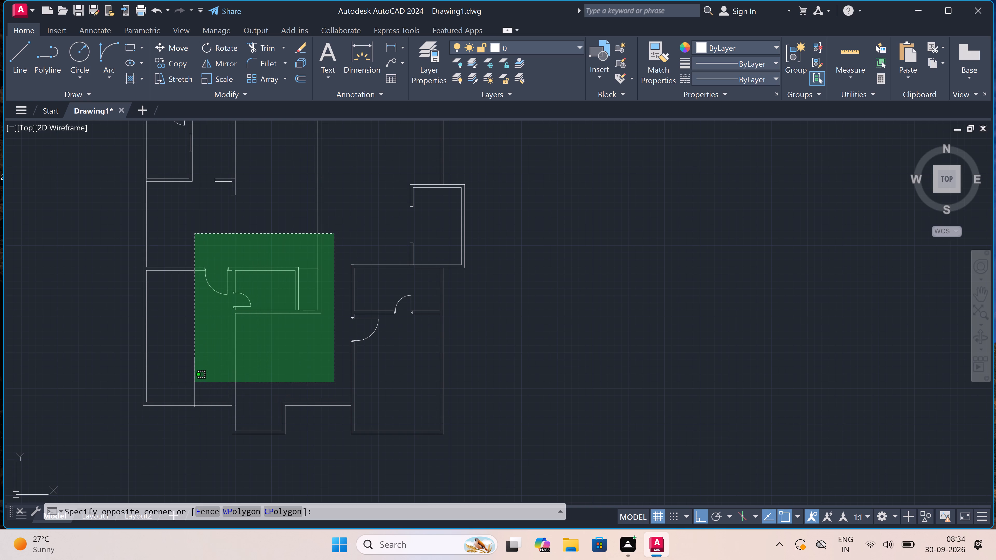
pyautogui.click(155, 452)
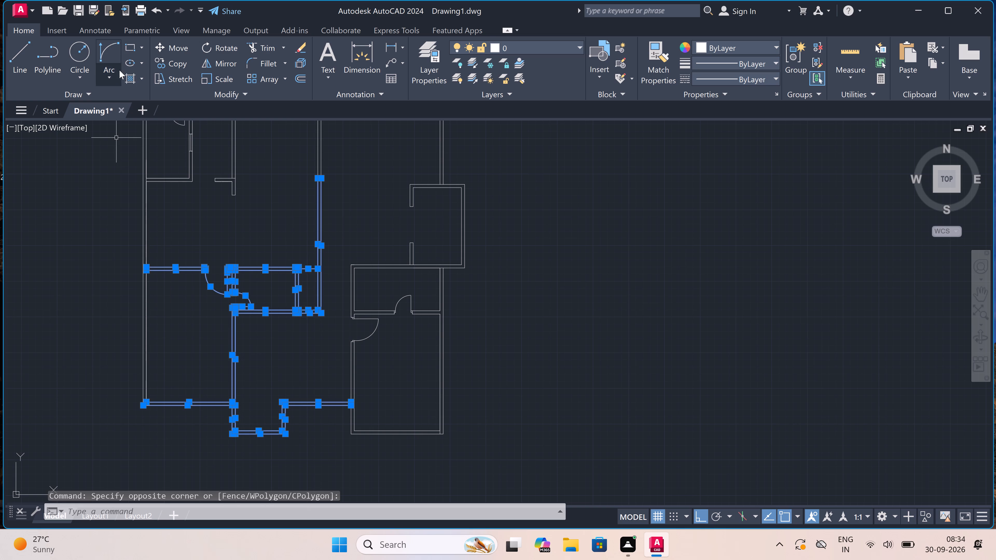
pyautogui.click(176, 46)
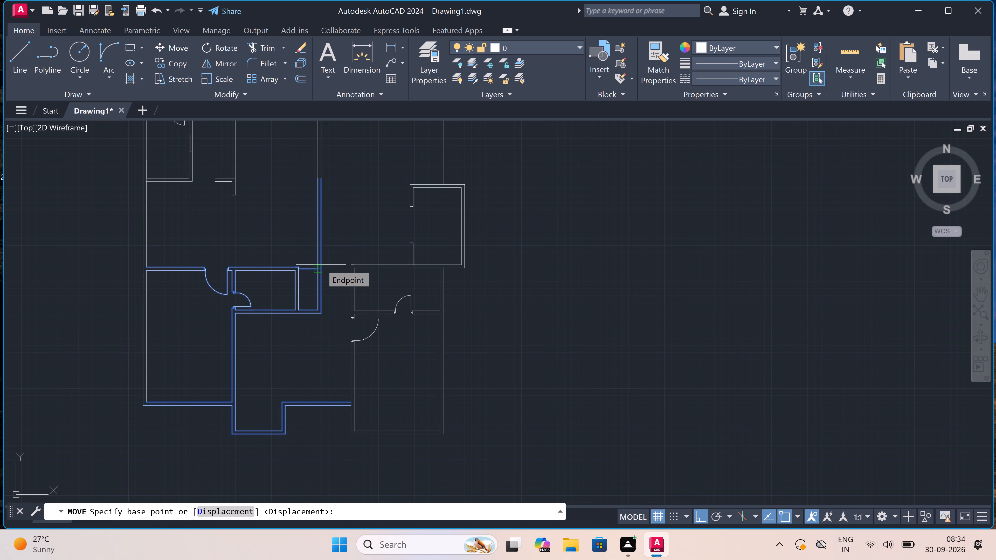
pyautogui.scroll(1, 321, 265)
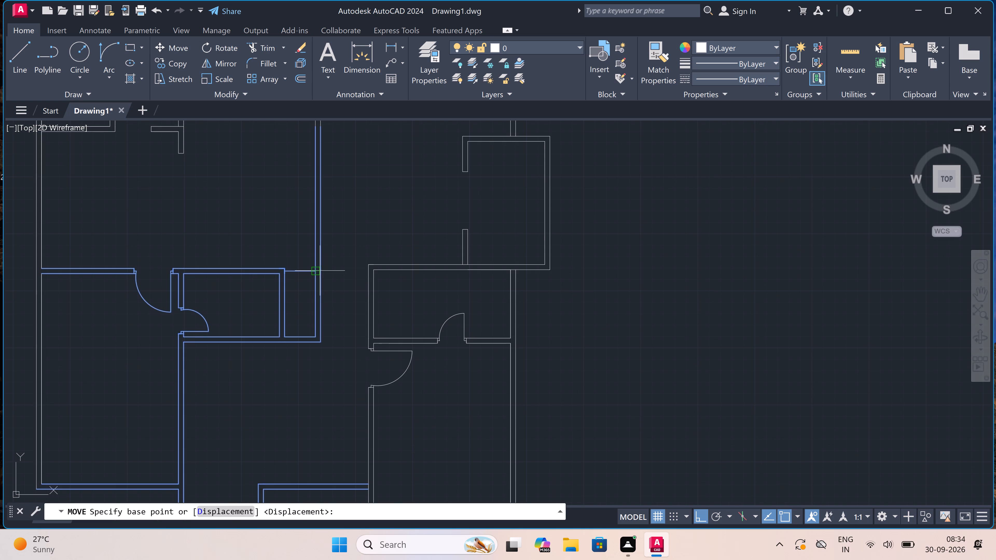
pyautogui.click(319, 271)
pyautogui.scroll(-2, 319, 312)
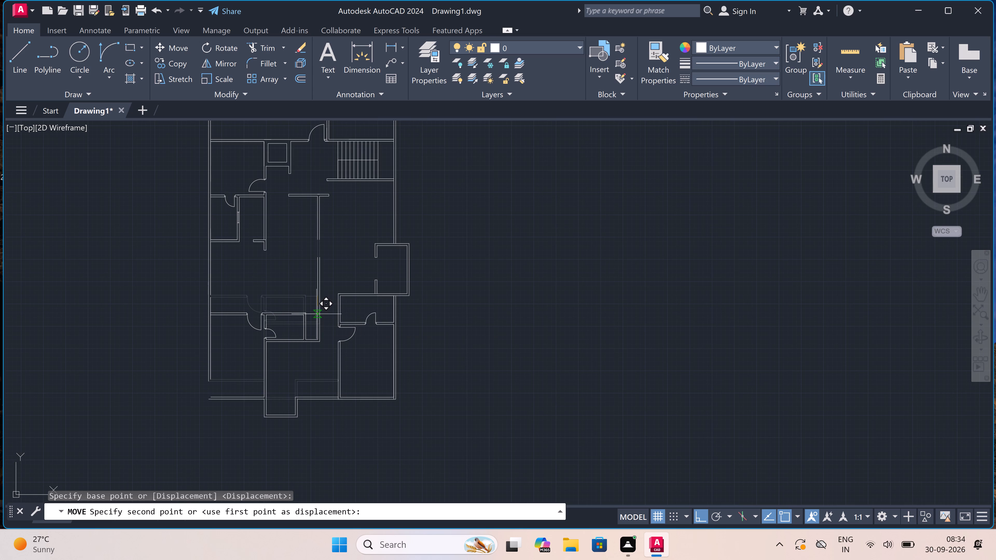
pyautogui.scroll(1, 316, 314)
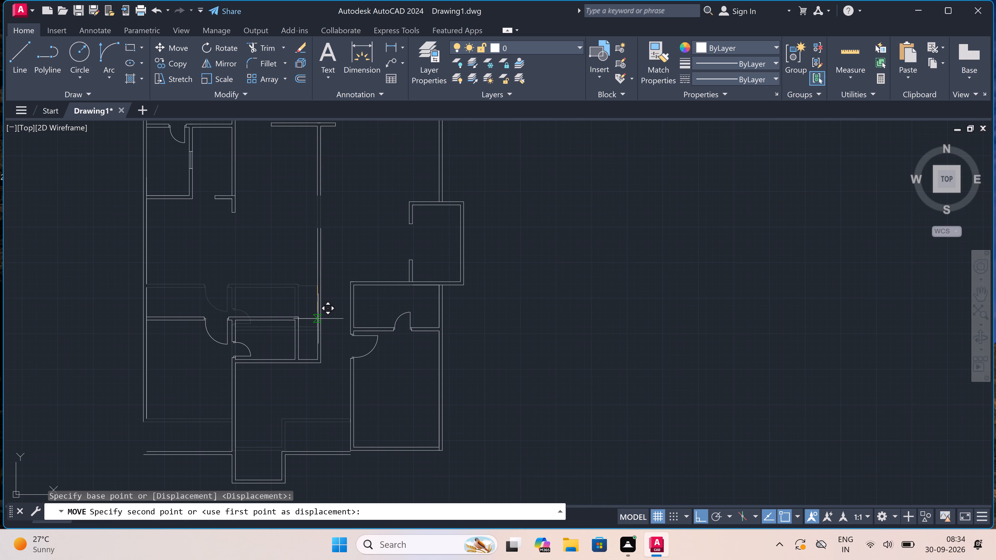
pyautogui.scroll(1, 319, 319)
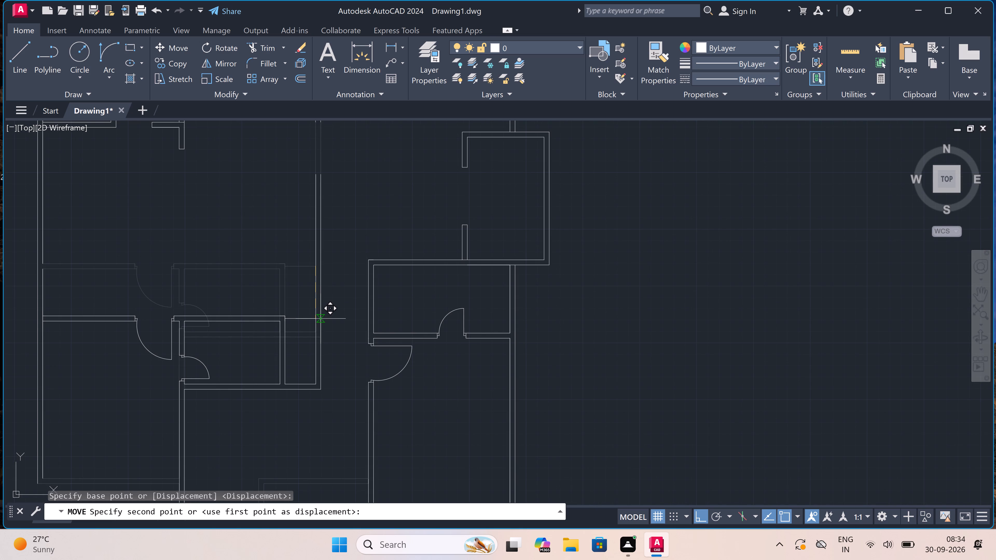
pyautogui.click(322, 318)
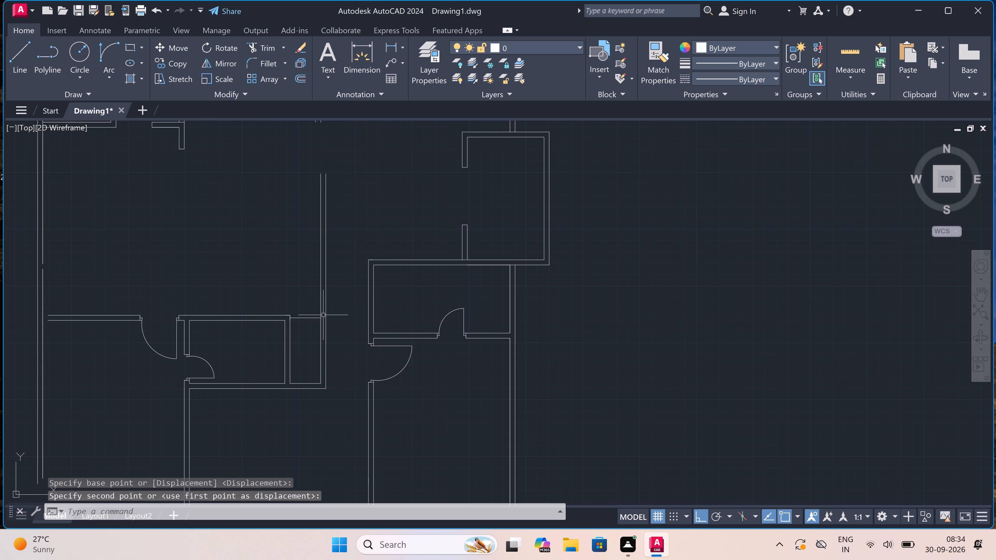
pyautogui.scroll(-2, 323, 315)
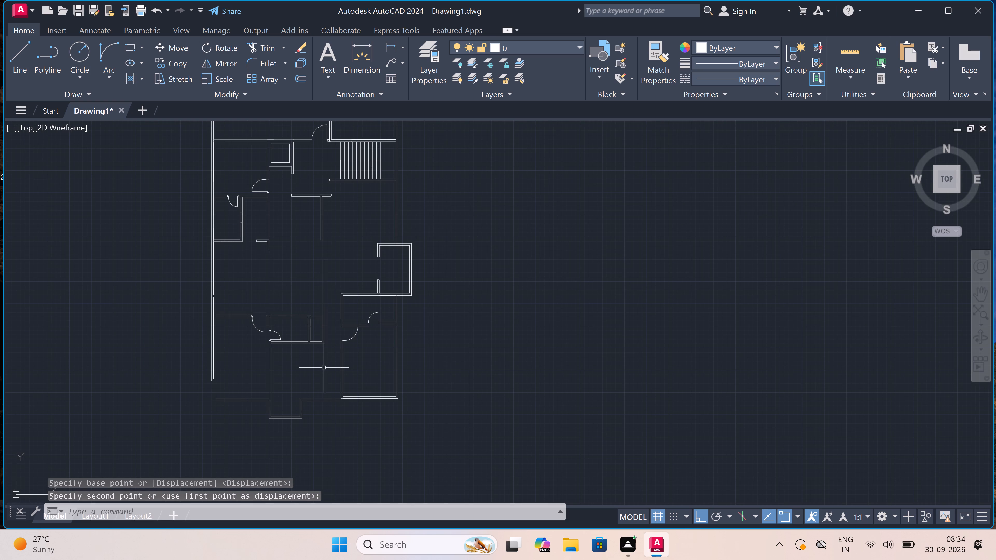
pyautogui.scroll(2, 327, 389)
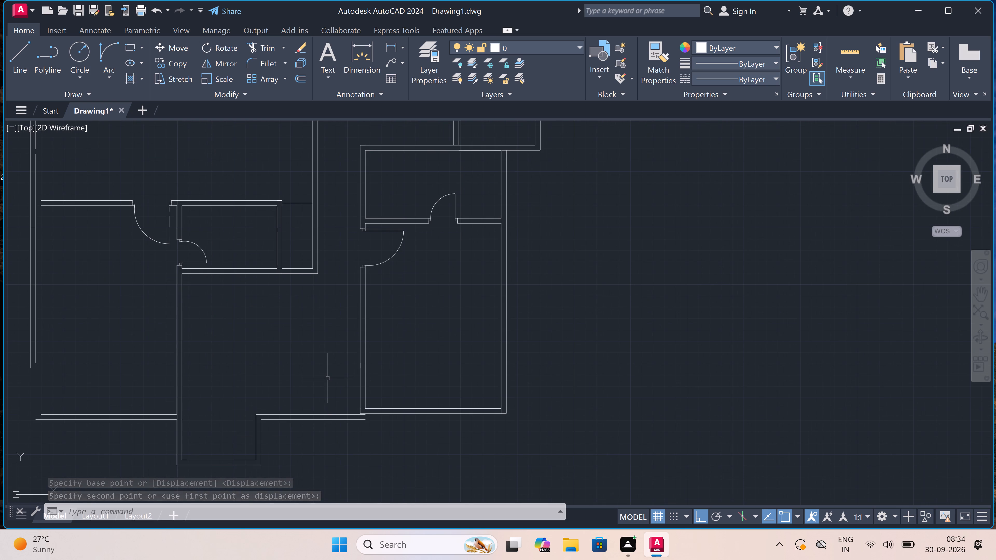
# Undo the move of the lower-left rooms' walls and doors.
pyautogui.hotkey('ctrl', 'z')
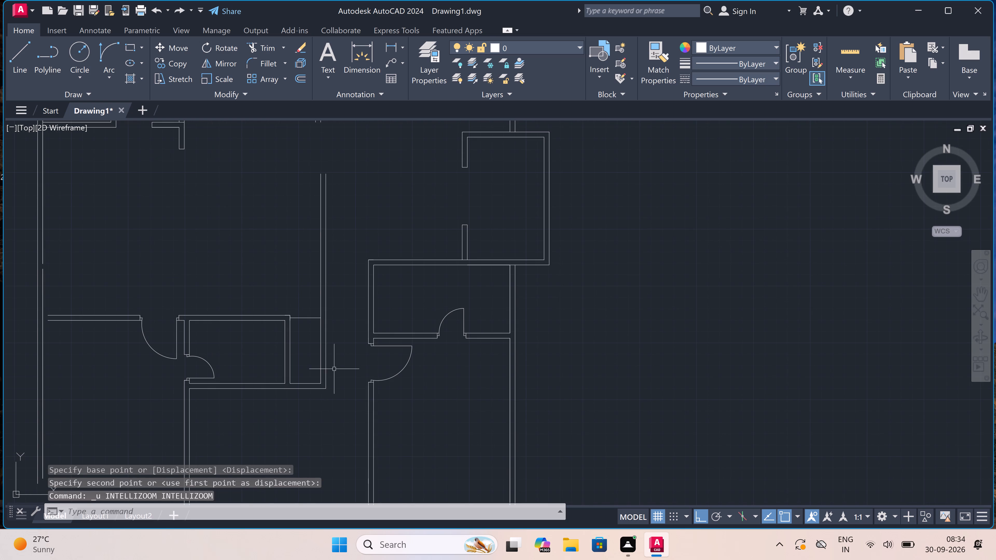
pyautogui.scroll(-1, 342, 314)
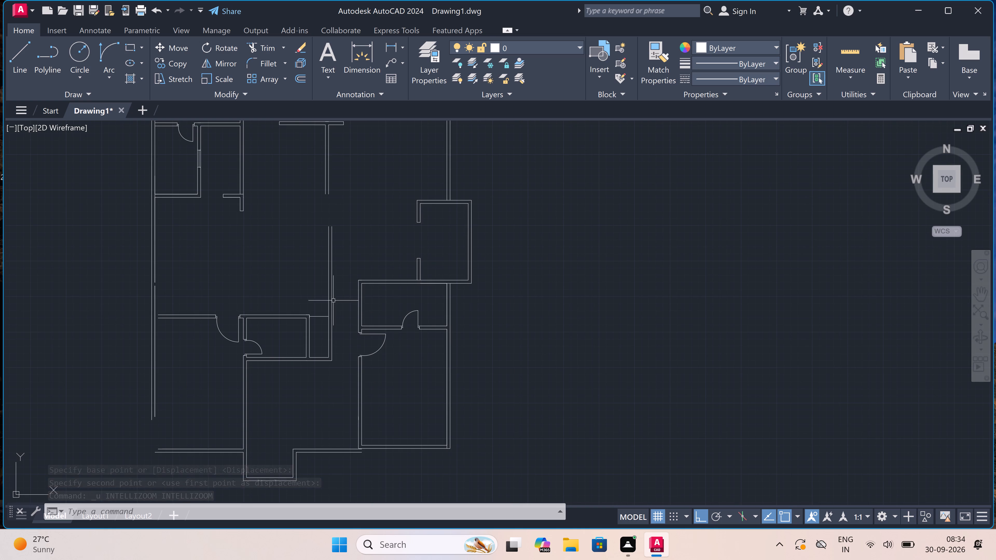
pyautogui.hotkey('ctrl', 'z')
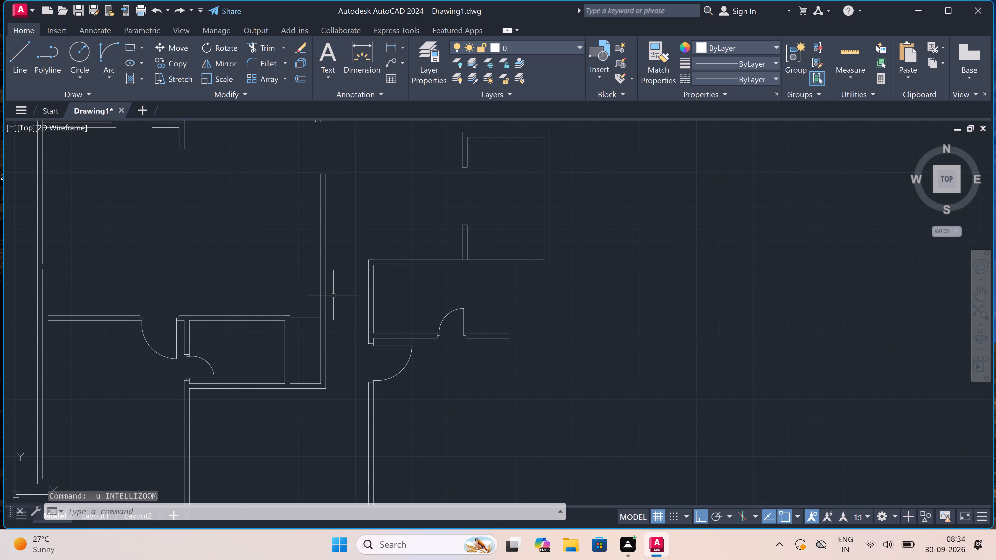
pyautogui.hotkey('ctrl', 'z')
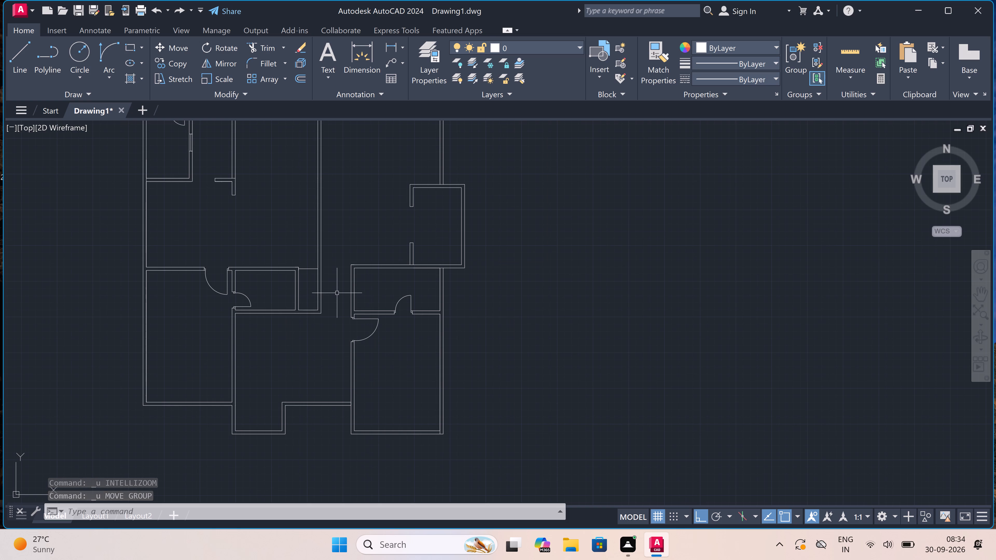
# Move the lower-left rooms' walls, doors and front projection down, aligning the front wall's right endpoint with the lower-right room's bottom-left outer corner.
pyautogui.click(331, 266)
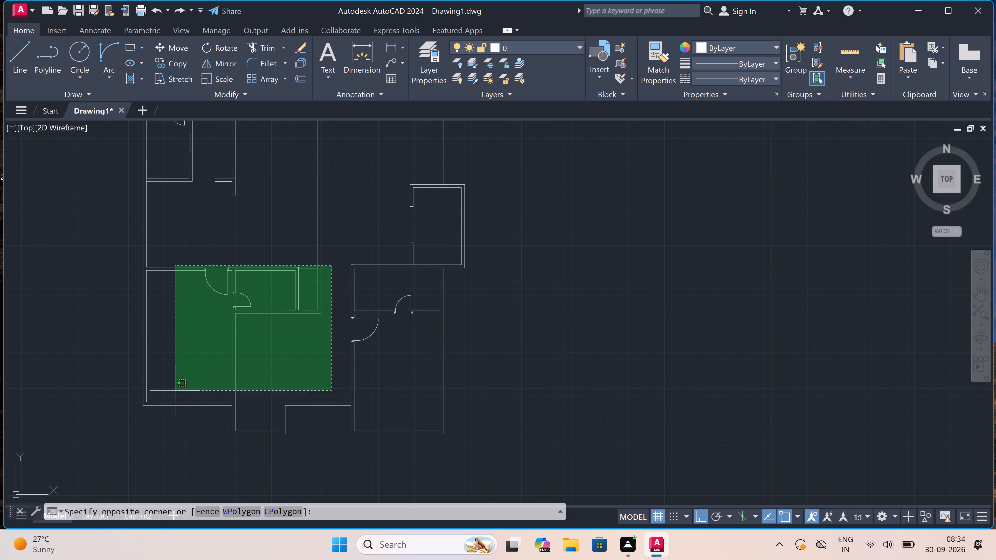
pyautogui.click(158, 434)
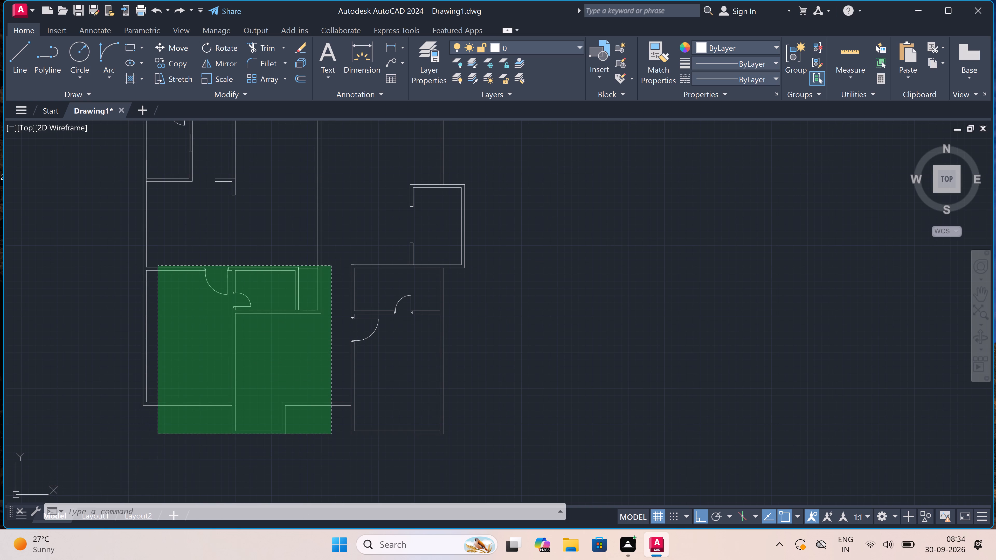
pyautogui.click(180, 43)
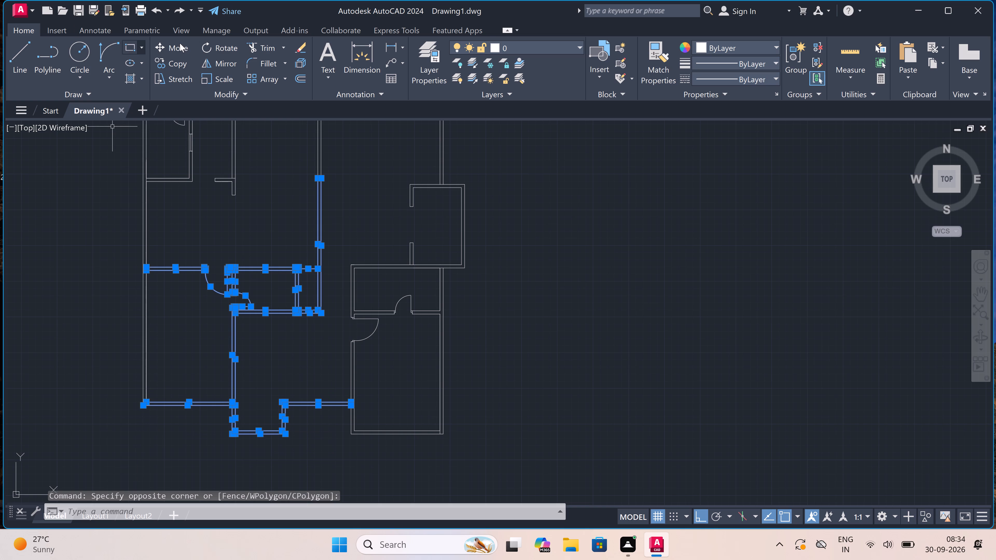
pyautogui.scroll(1, 348, 408)
pyautogui.click(351, 404)
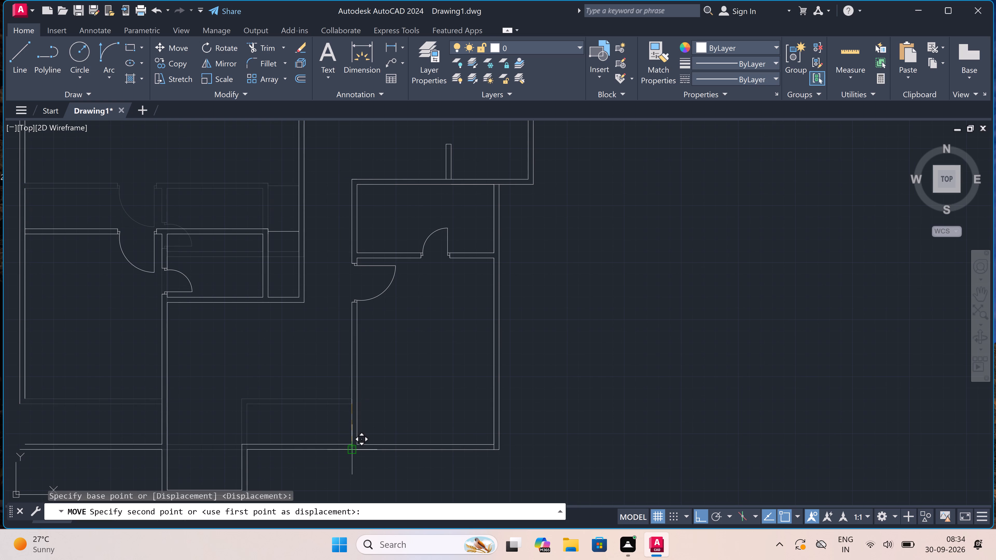
pyautogui.scroll(3, 349, 449)
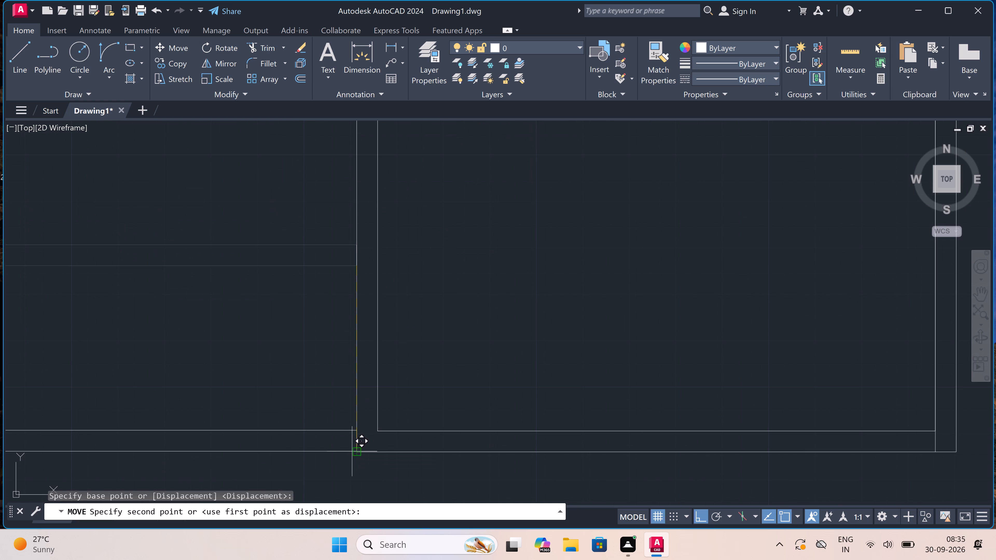
pyautogui.click(353, 451)
# Extend the broken central vertical wall lines and the left outer wall lines to close the gaps left by the move.
pyautogui.scroll(-4, 357, 416)
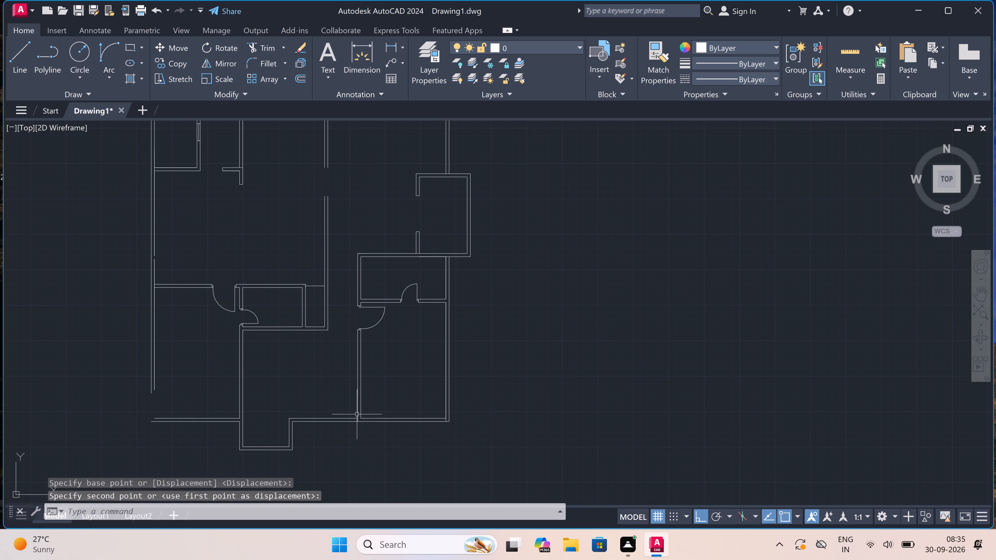
pyautogui.scroll(-1, 349, 386)
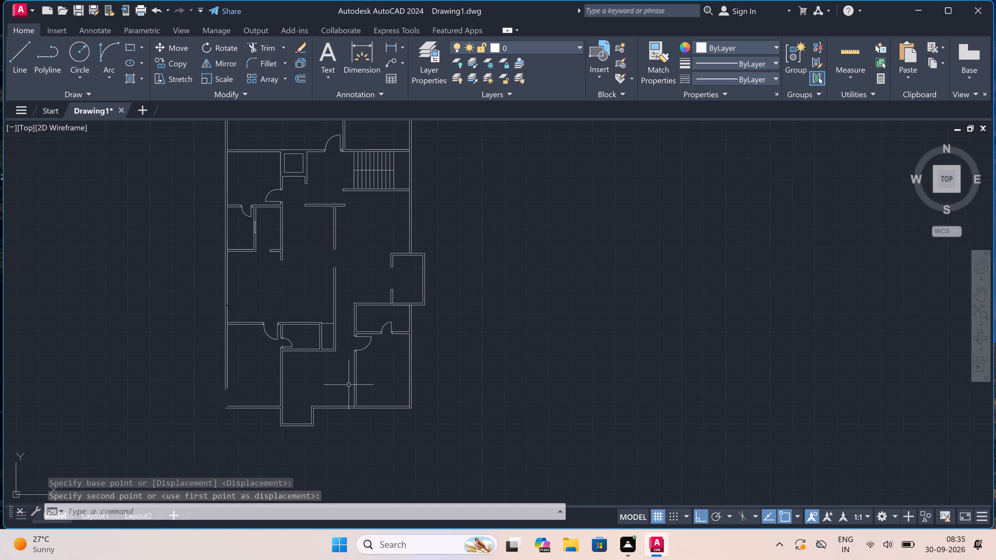
pyautogui.press('e')
pyautogui.press('x')
pyautogui.press('space')
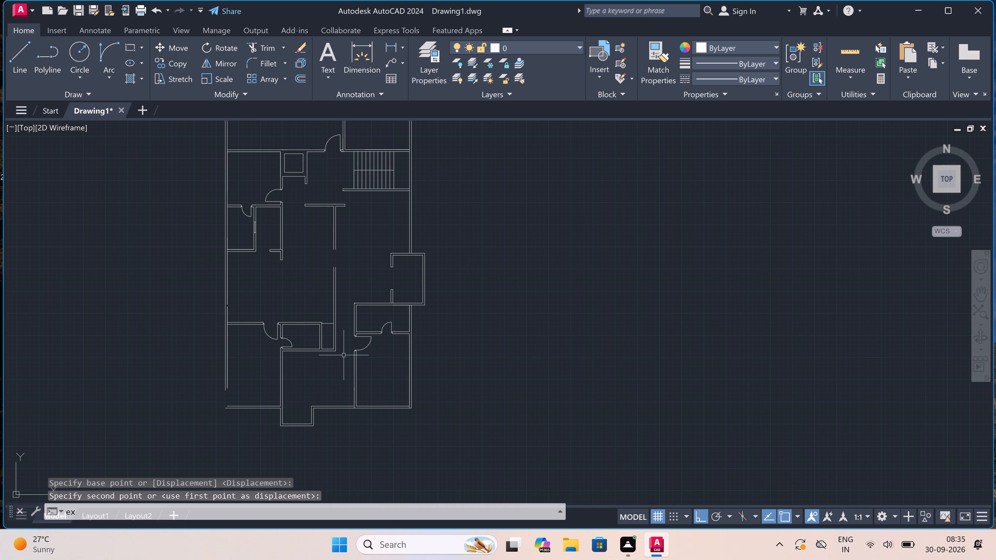
pyautogui.click(321, 260)
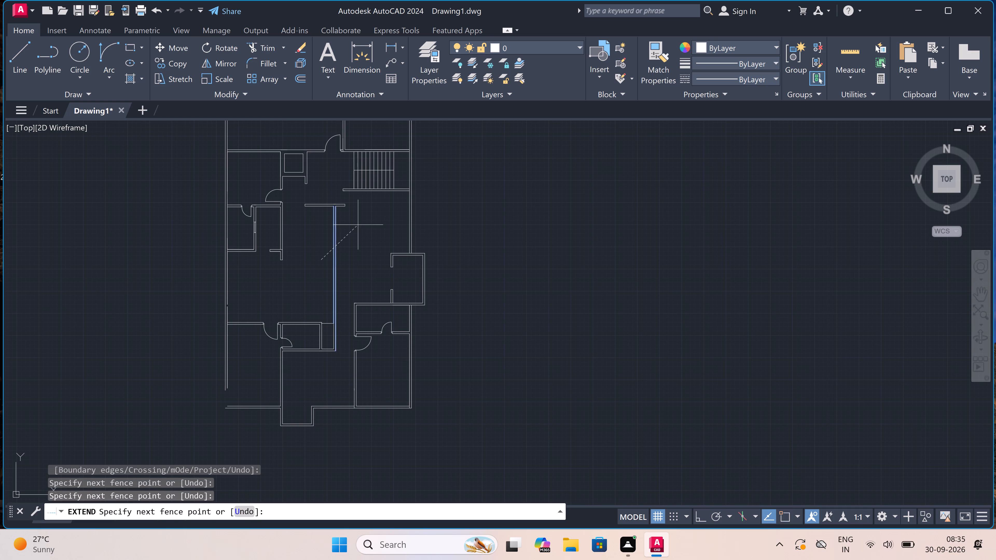
pyautogui.click(358, 225)
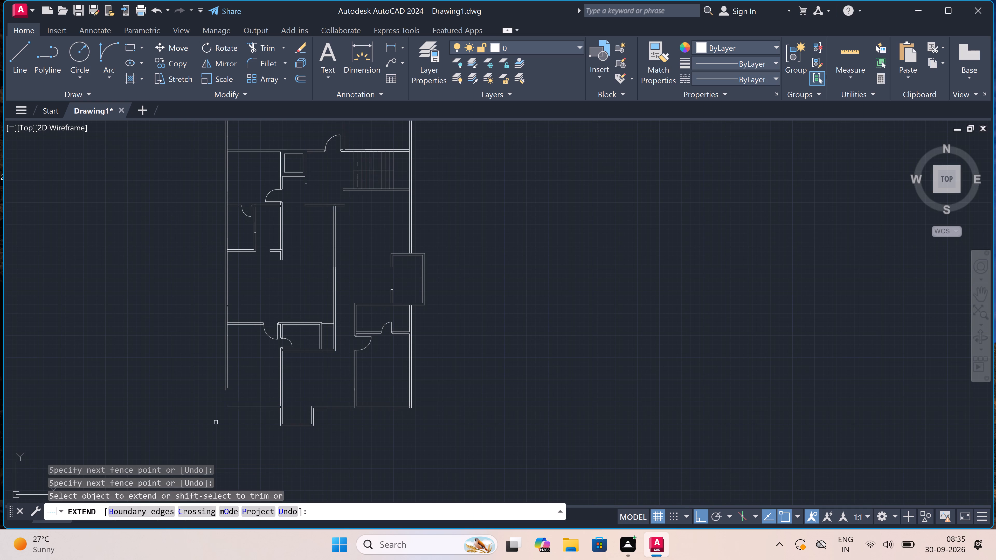
pyautogui.click(200, 380)
pyautogui.click(255, 370)
pyautogui.press('Escape')
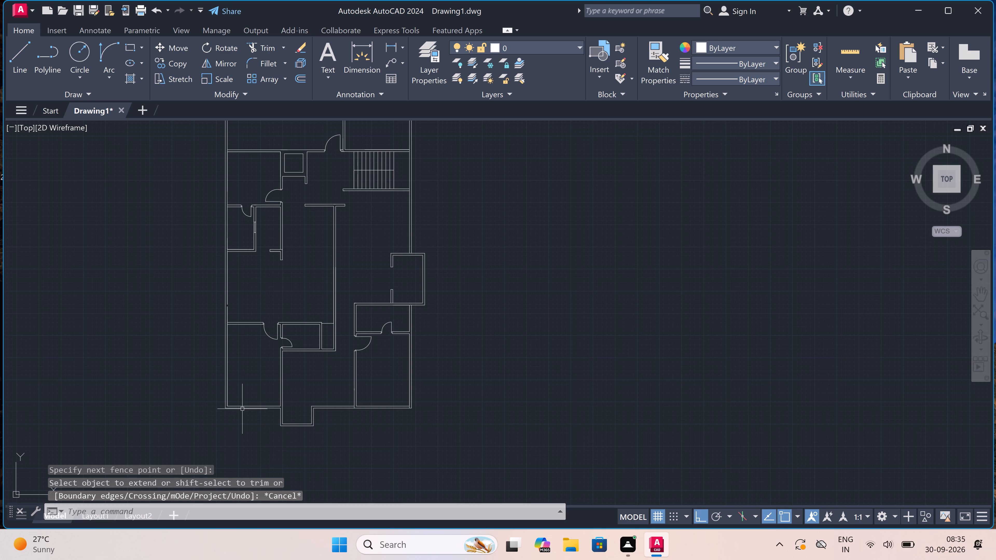
# Draw a door jamb and leaf from the wall corner below the lower-right room's door: 2" left, then 3' down.
pyautogui.scroll(1, 334, 340)
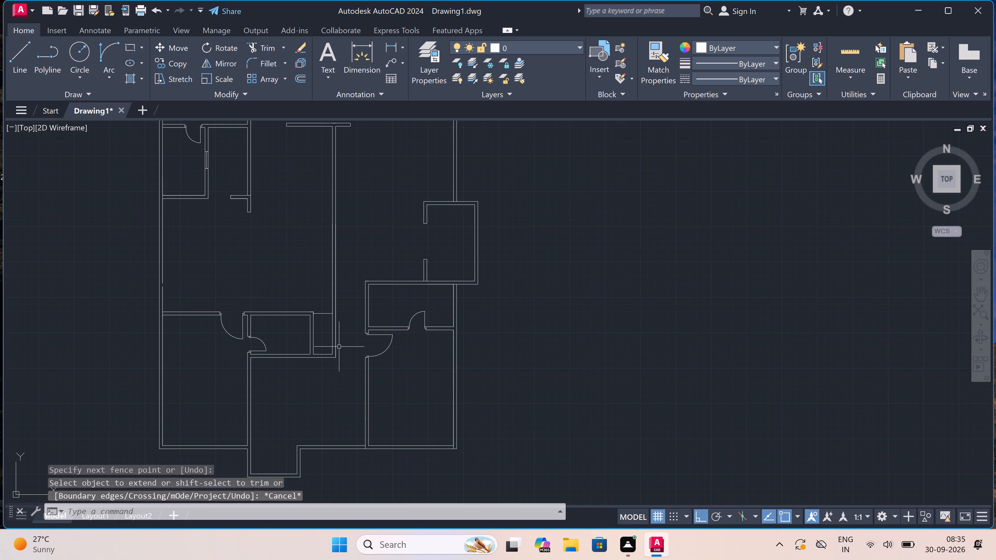
pyautogui.scroll(3, 346, 354)
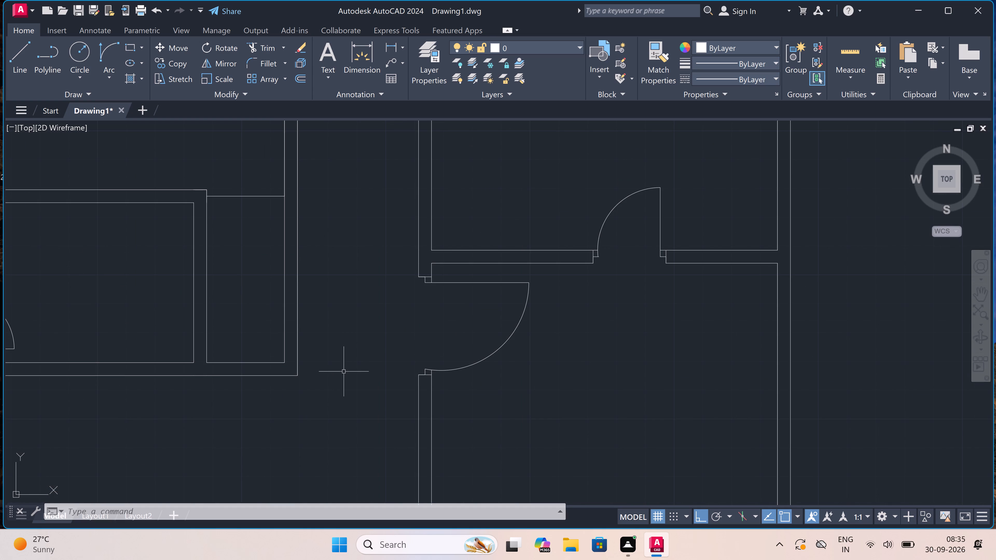
pyautogui.press('l')
pyautogui.press('space')
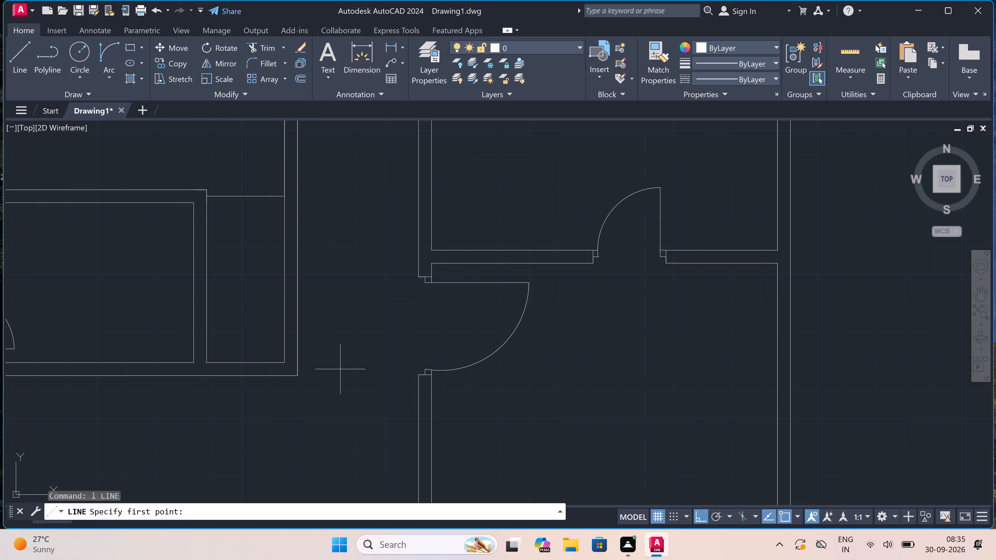
pyautogui.click(418, 377)
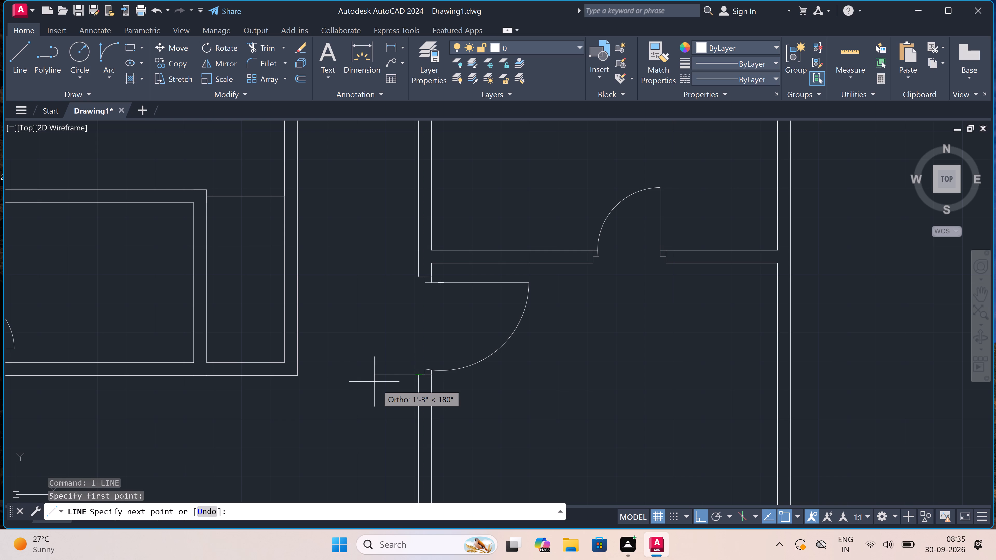
pyautogui.press('2')
pyautogui.write('"')
pyautogui.press('space')
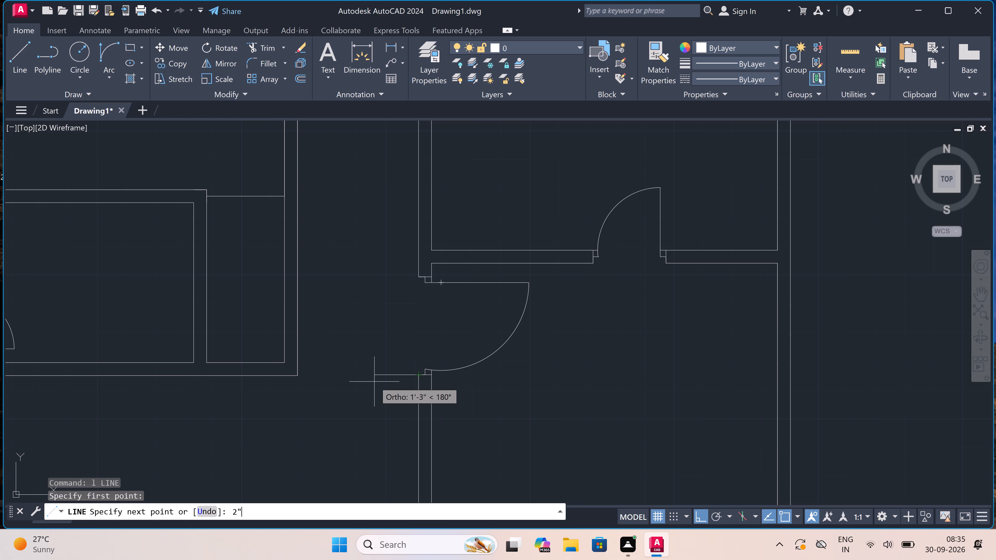
pyautogui.write("3'")
pyautogui.press('space')
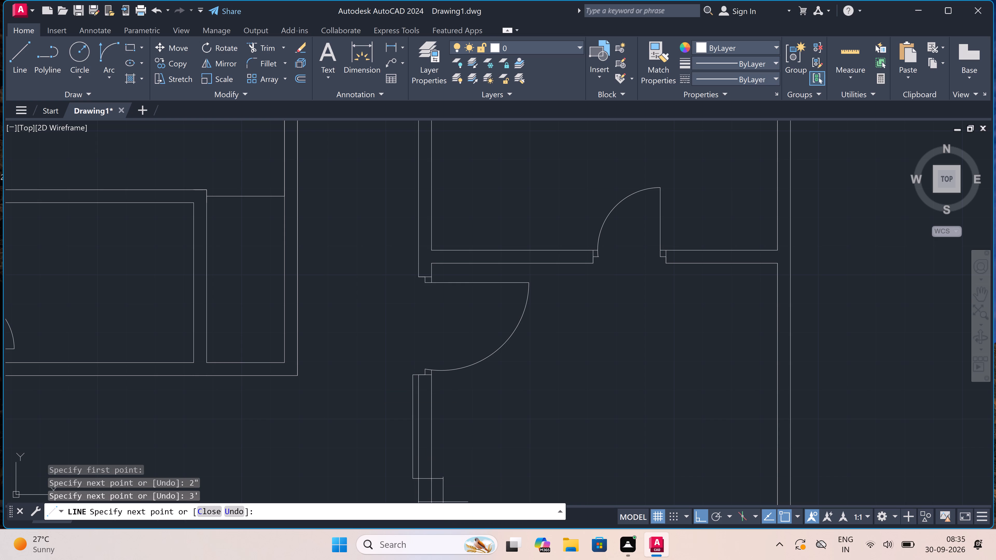
pyautogui.press('Escape')
# Draw a 3" horizontal jamb line rightward from the small closet's lower-right outer wall corner.
pyautogui.press('space')
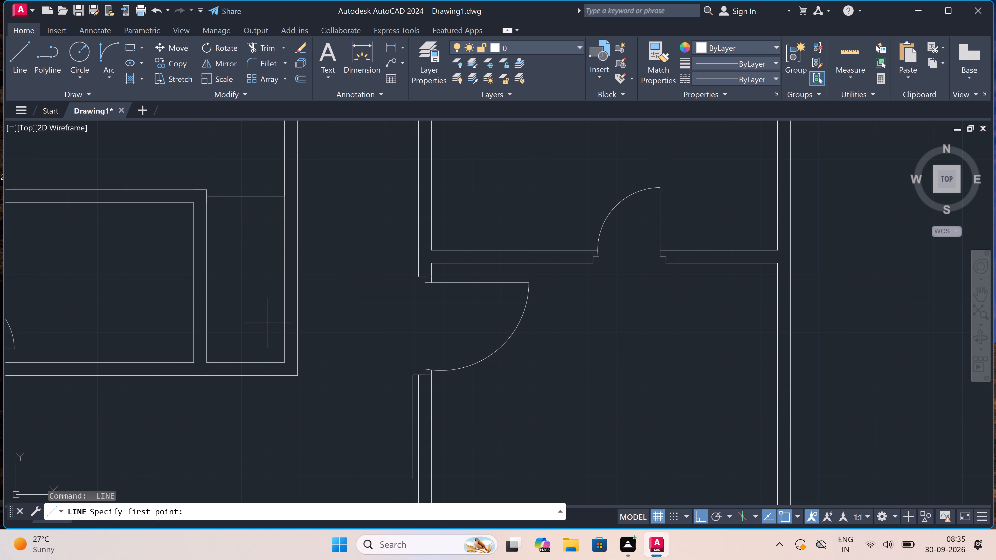
pyautogui.click(297, 373)
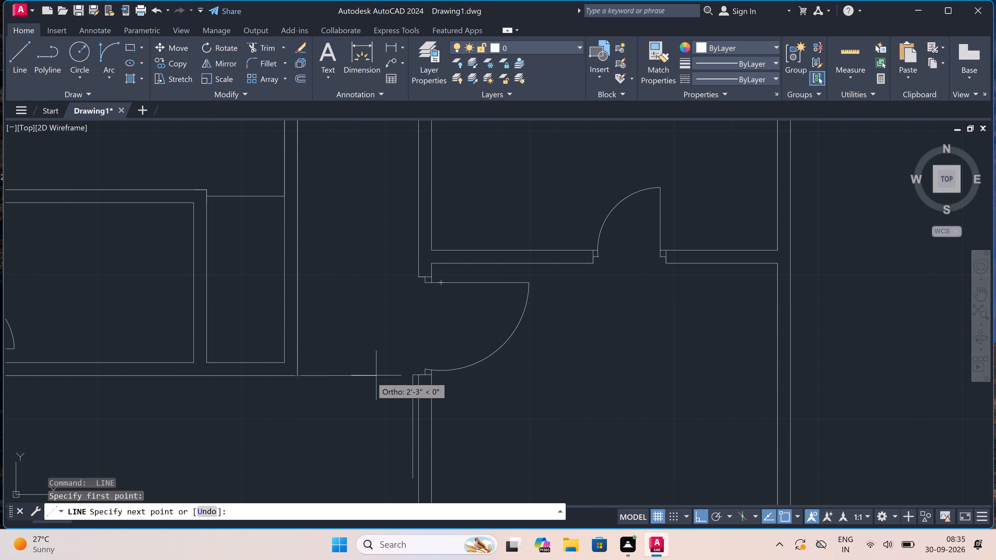
pyautogui.scroll(-3, 357, 367)
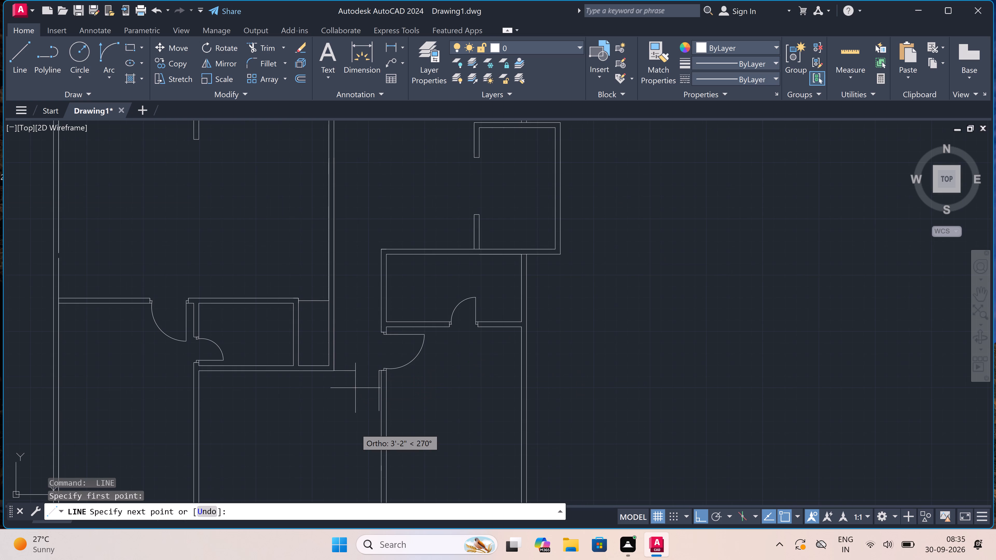
pyautogui.scroll(2, 353, 432)
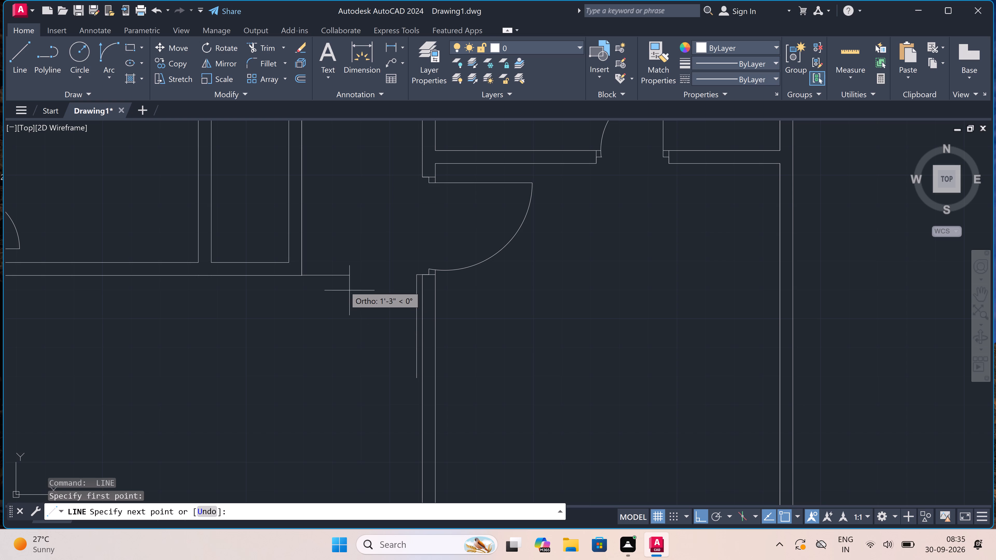
pyautogui.write('3"')
pyautogui.press('space')
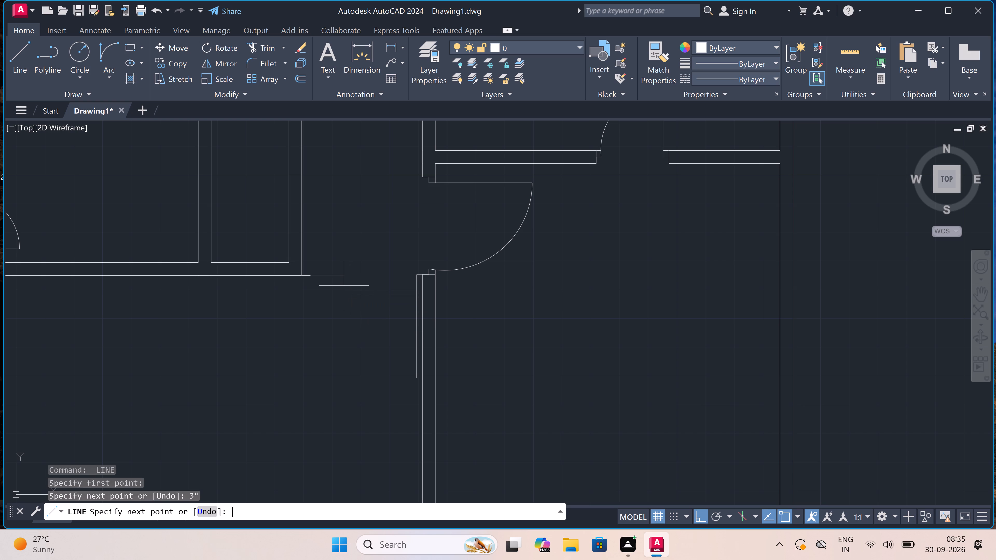
pyautogui.press('Escape')
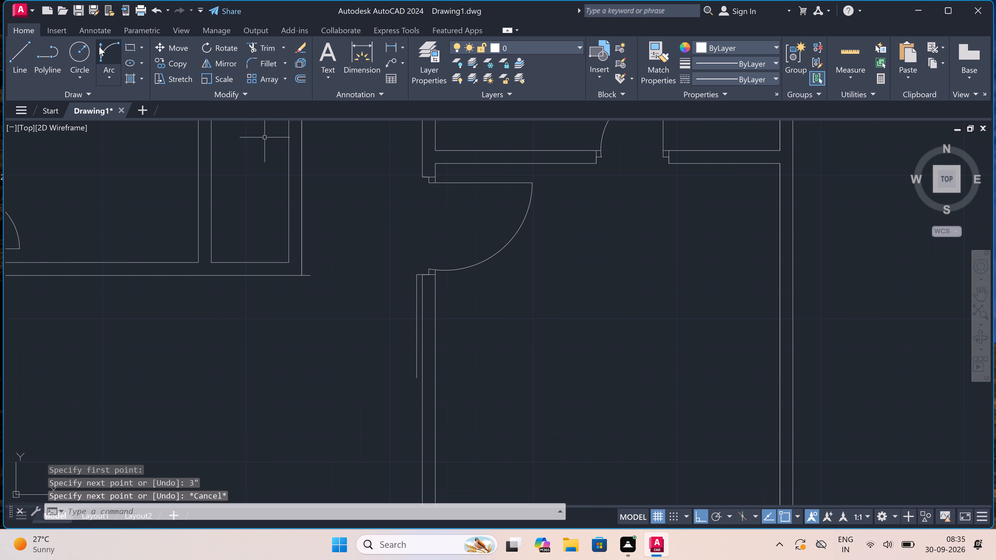
# Draw the door swing arc from the 3" jamb line's end to the lower end of the 3' door leaf, starting tangent downward.
pyautogui.click(99, 45)
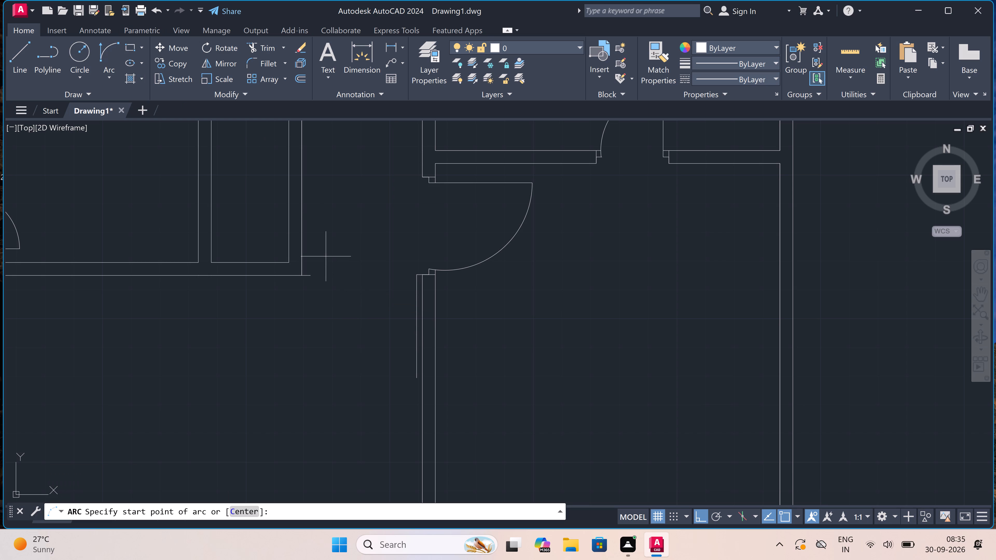
pyautogui.click(312, 275)
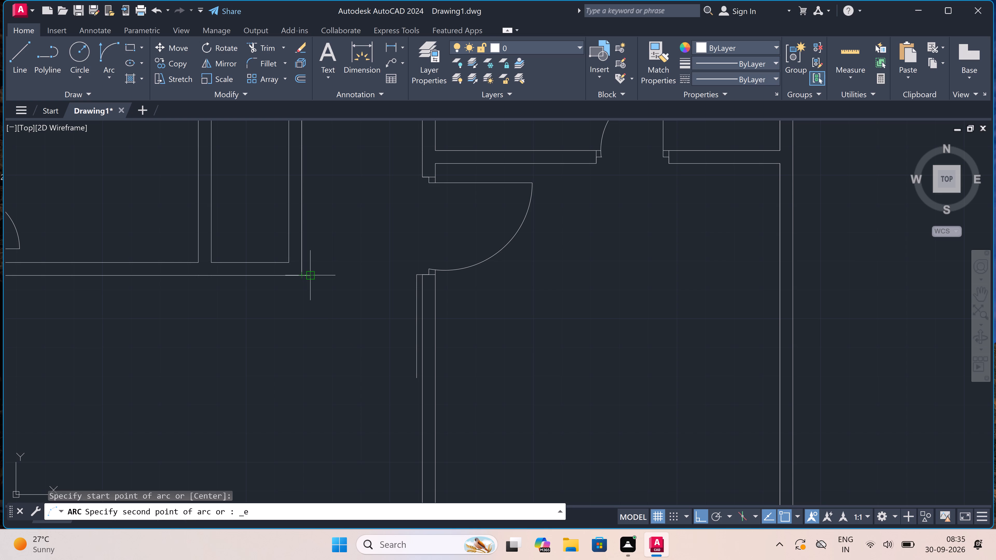
pyautogui.click(421, 381)
pyautogui.click(341, 393)
pyautogui.scroll(-2, 389, 333)
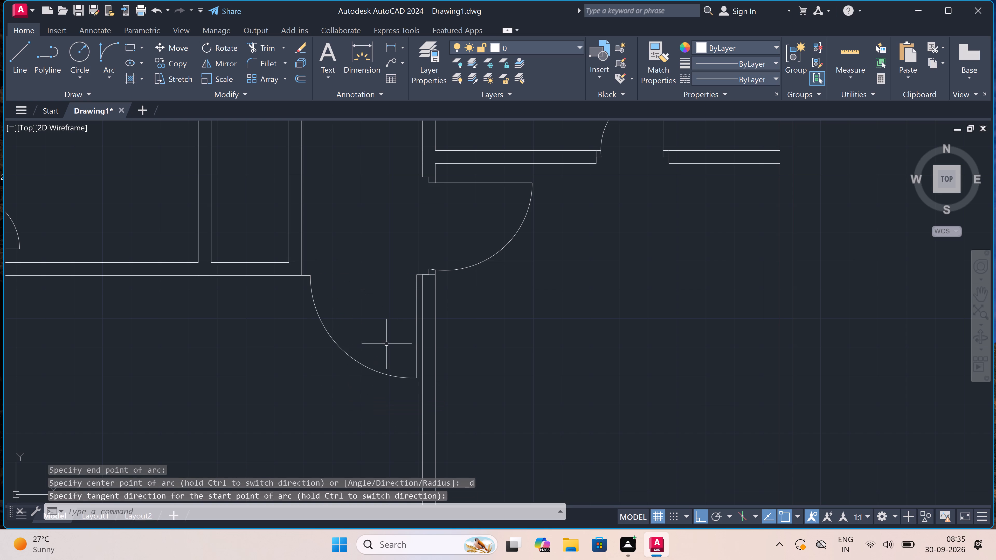
pyautogui.scroll(-3, 389, 333)
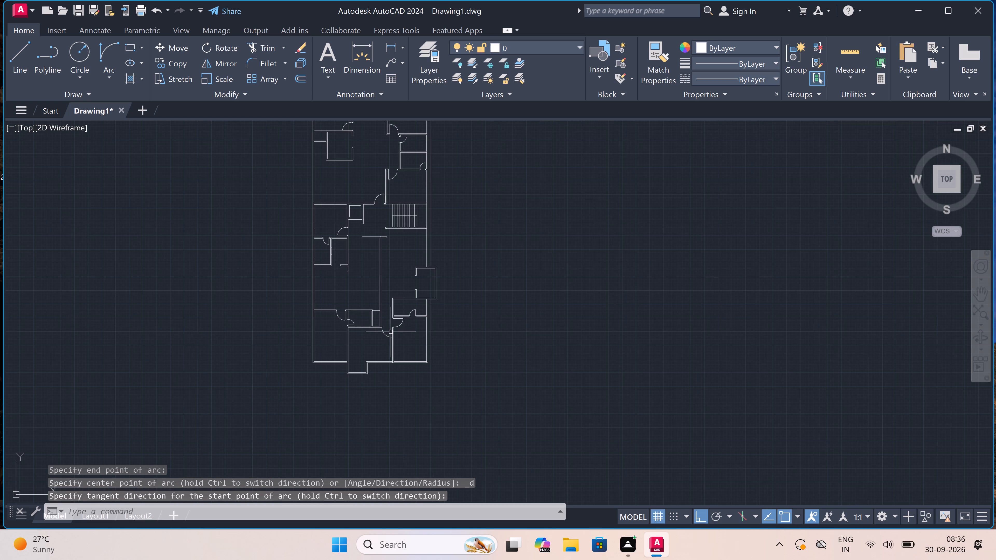
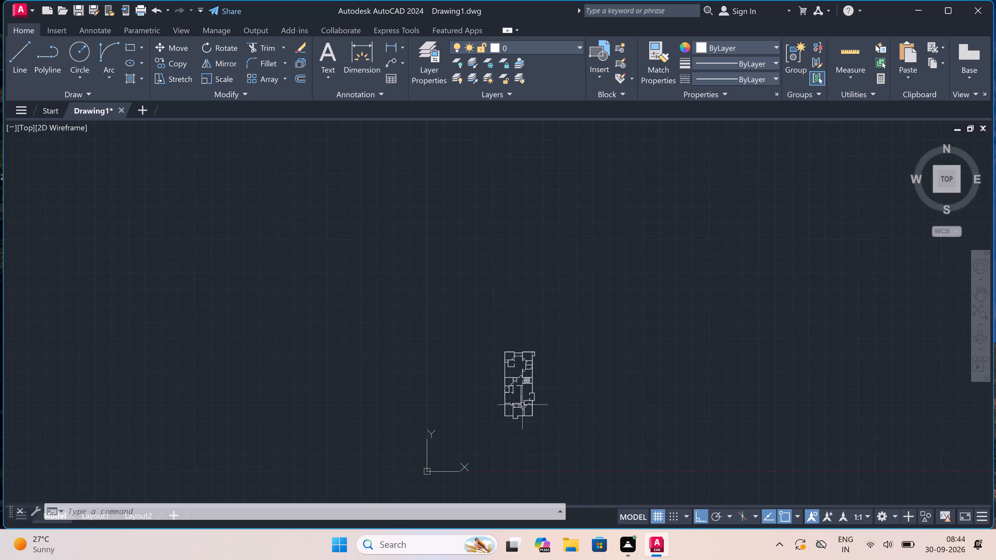
# Draw a line from the front projection's lower-right outer corner across to the right outer wall's alignment, and up to that wall's corner.
pyautogui.scroll(3, 532, 449)
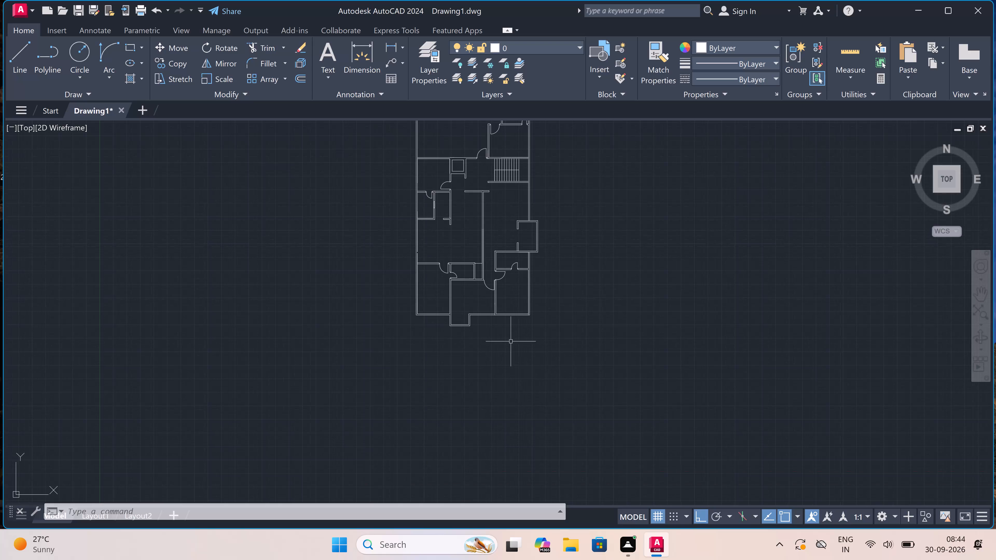
pyautogui.scroll(3, 510, 288)
pyautogui.press('l')
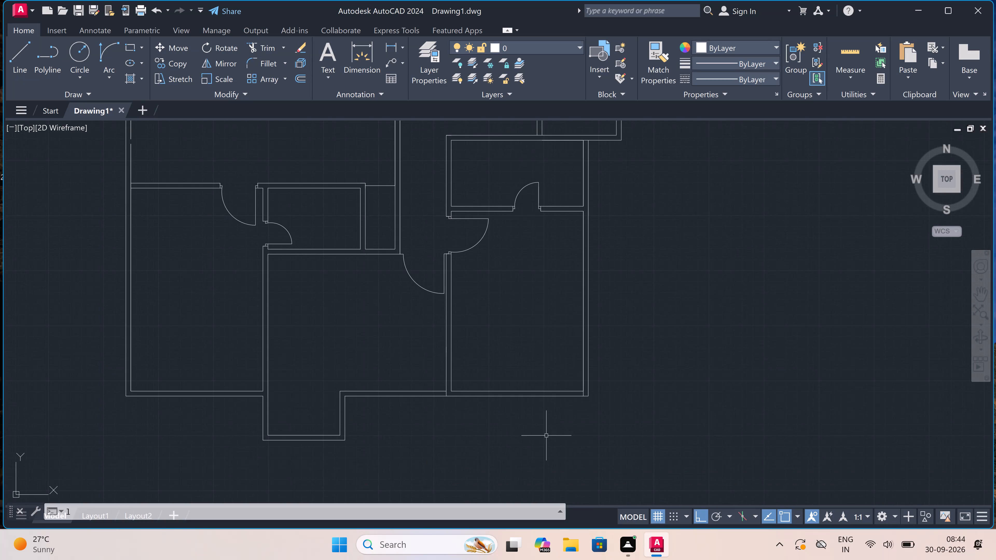
pyautogui.press('space')
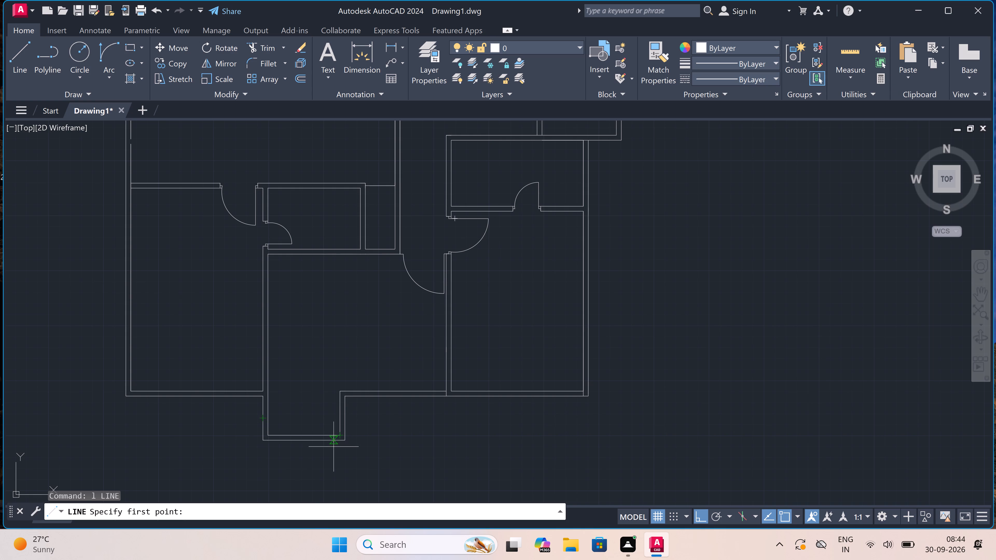
pyautogui.click(344, 443)
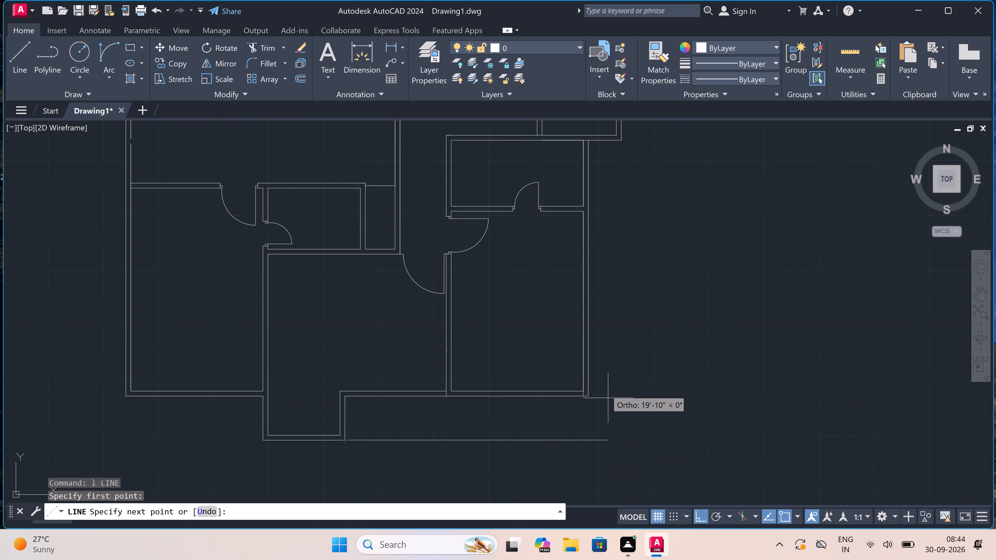
pyautogui.click(589, 443)
pyautogui.click(589, 396)
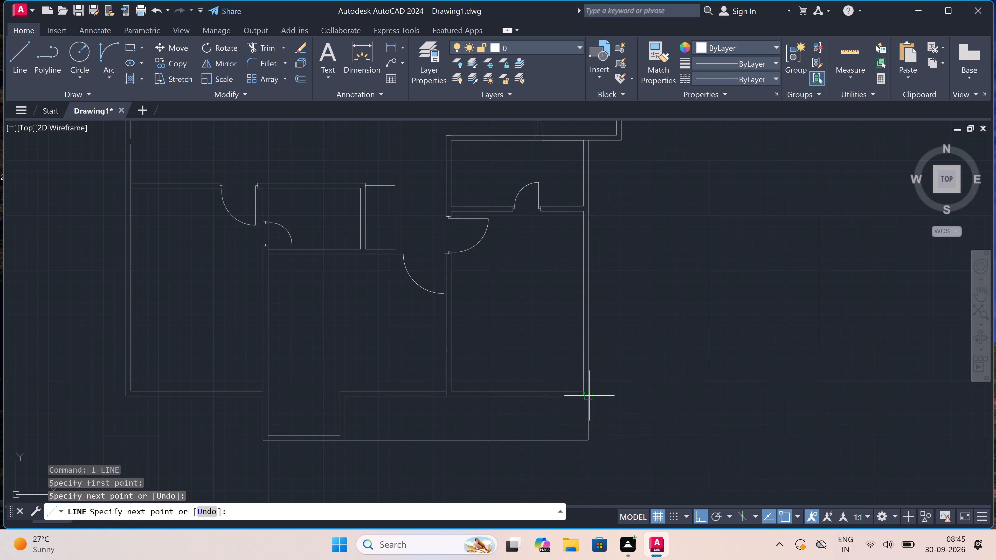
pyautogui.press('Escape')
# Draw a 4.5" thick vertical partition across the new front strip, from the lower-right room's front wall to the strip's bottom line.
pyautogui.press('space')
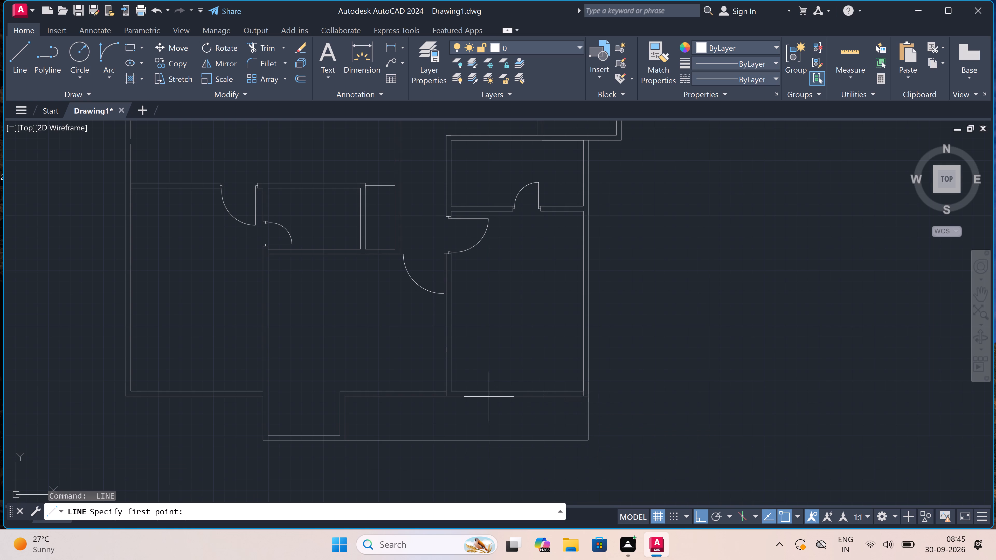
pyautogui.click(510, 395)
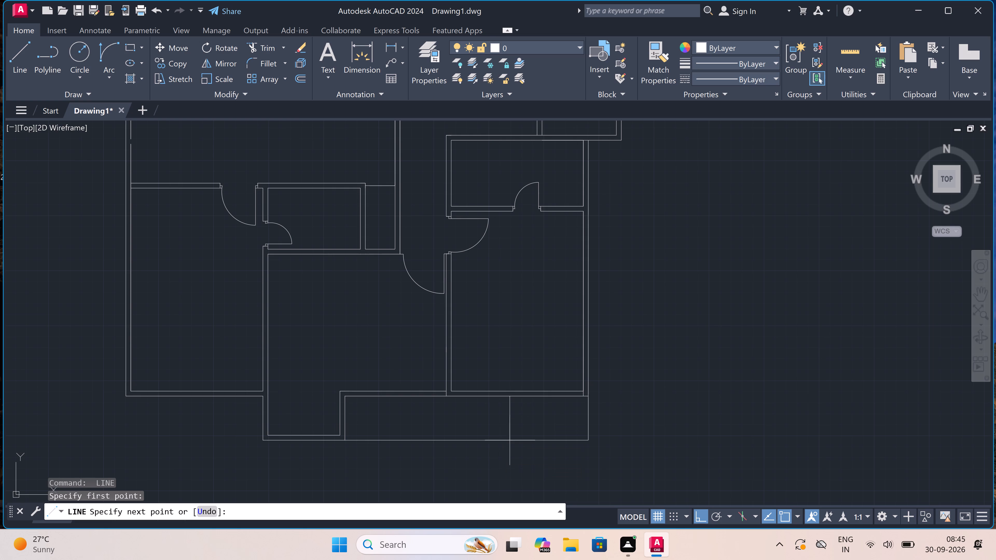
pyautogui.click(507, 441)
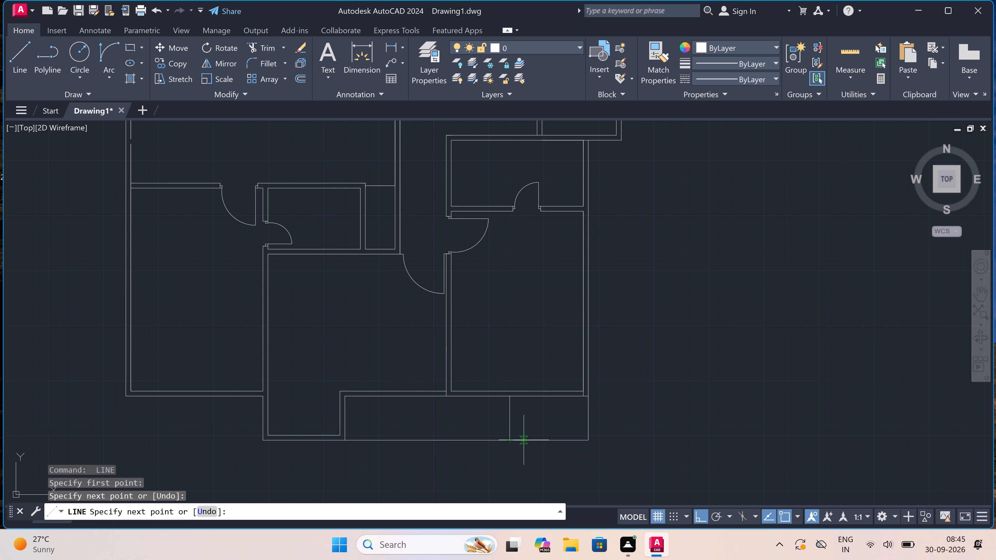
pyautogui.write('4.5"')
pyautogui.press('space')
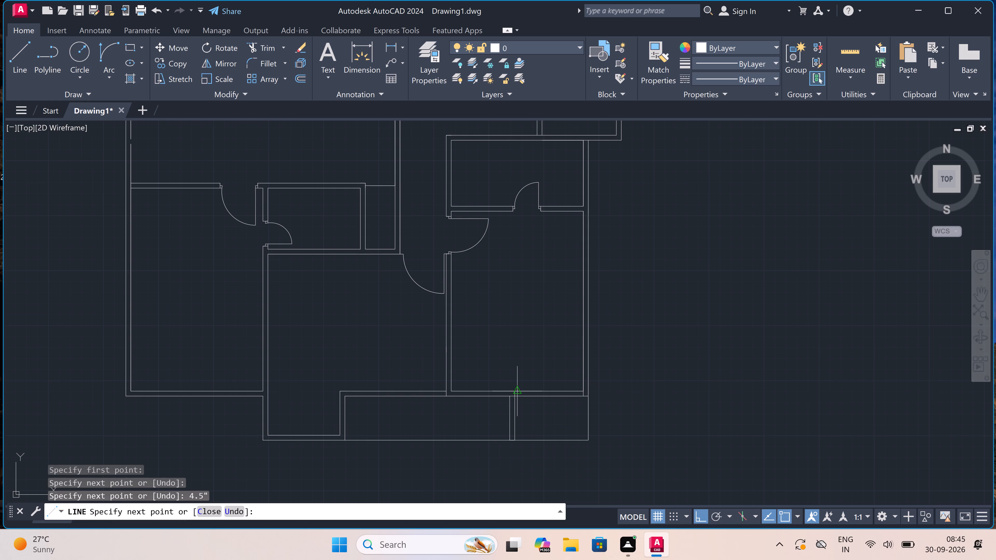
pyautogui.scroll(2, 510, 403)
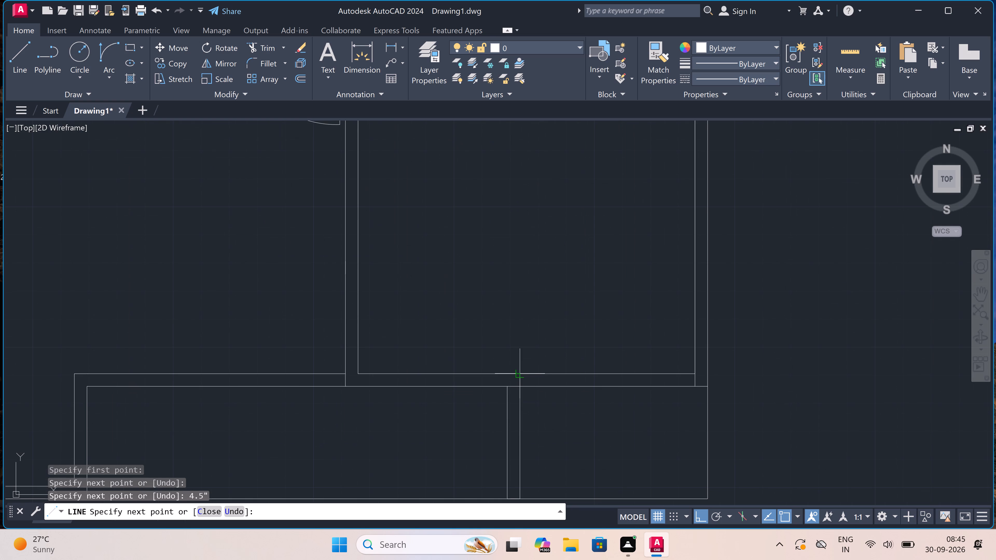
pyautogui.click(522, 373)
pyautogui.press('Escape')
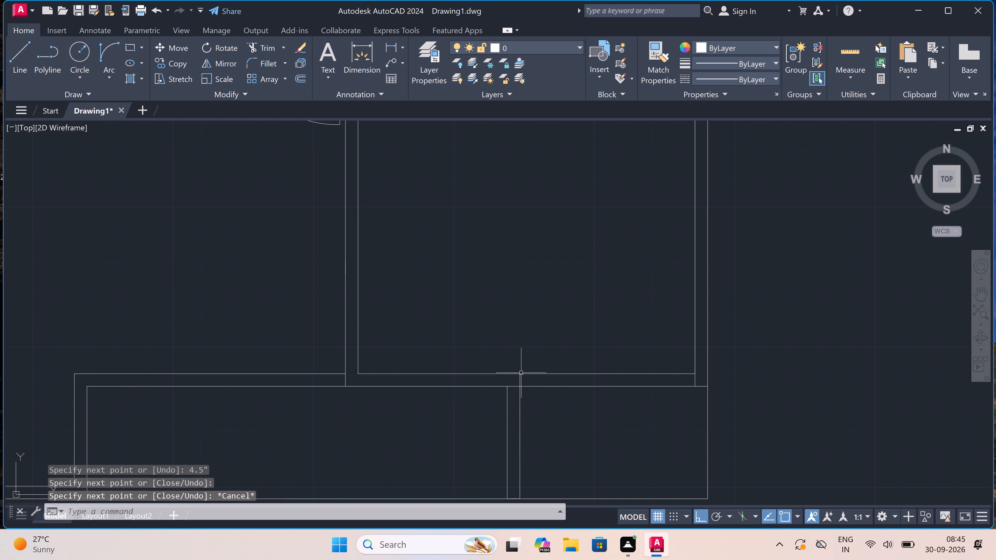
# Extend the new partition's left line up to the front wall's inner line.
pyautogui.write('ex')
pyautogui.press('space')
pyautogui.click(513, 421)
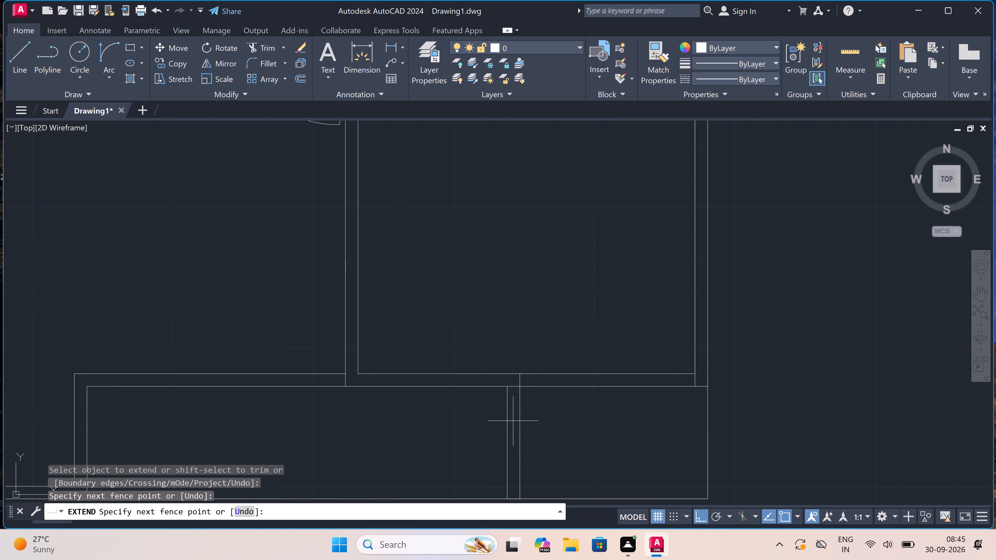
pyautogui.click(397, 443)
pyautogui.scroll(-3, 457, 403)
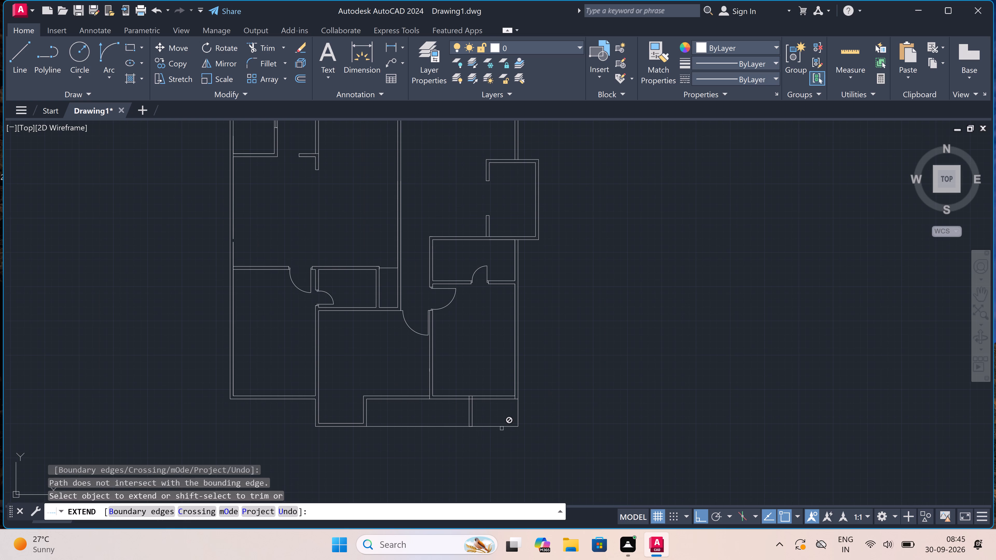
pyautogui.press('Escape')
# Draw the small front space's inner wall lines: right inner line down to the bottom line, 4.5" up, and across to the partition.
pyautogui.scroll(2, 503, 428)
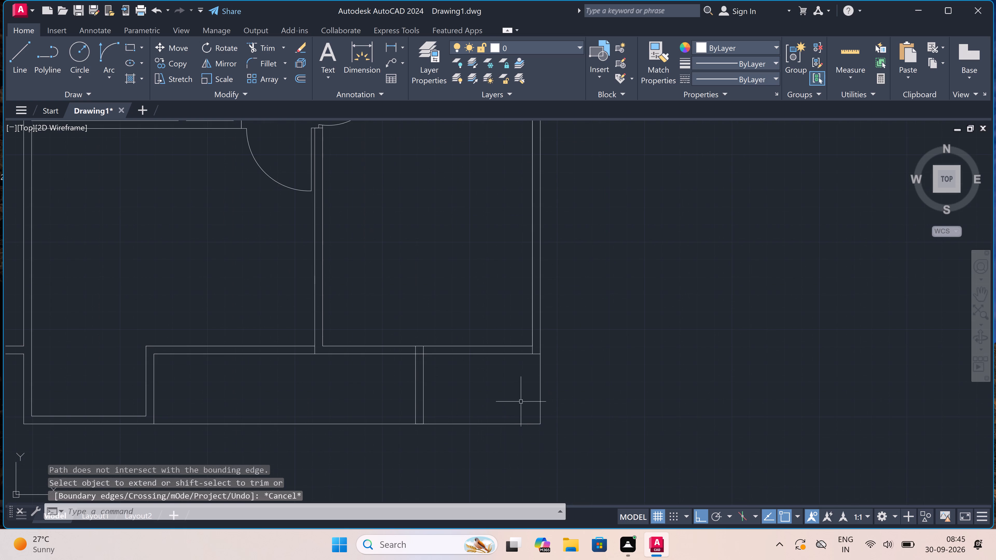
pyautogui.write('l')
pyautogui.press('space')
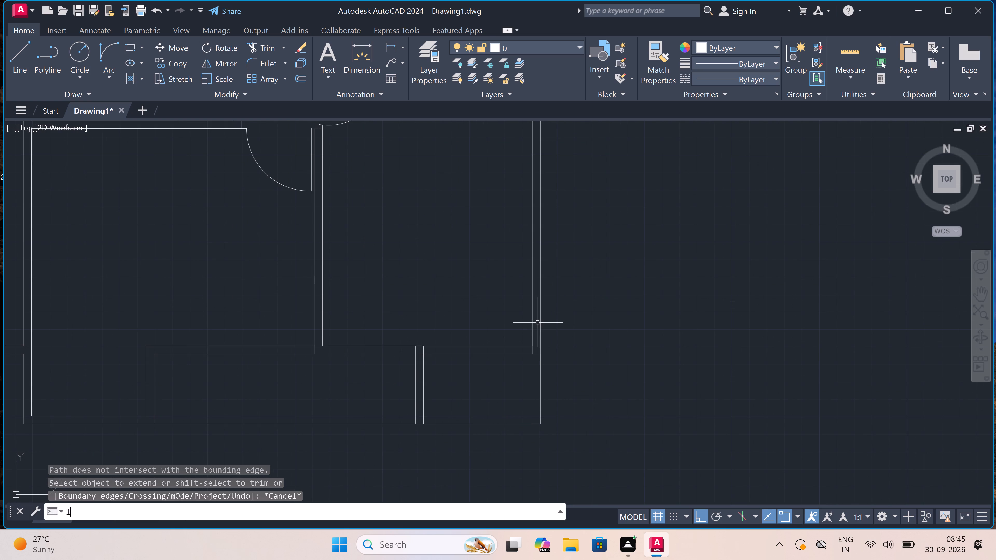
pyautogui.click(529, 351)
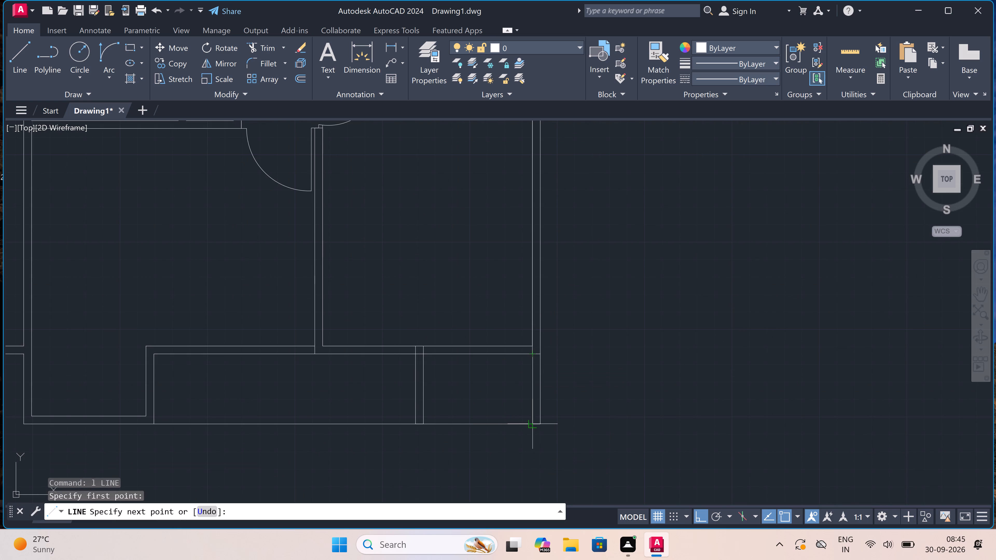
pyautogui.click(531, 429)
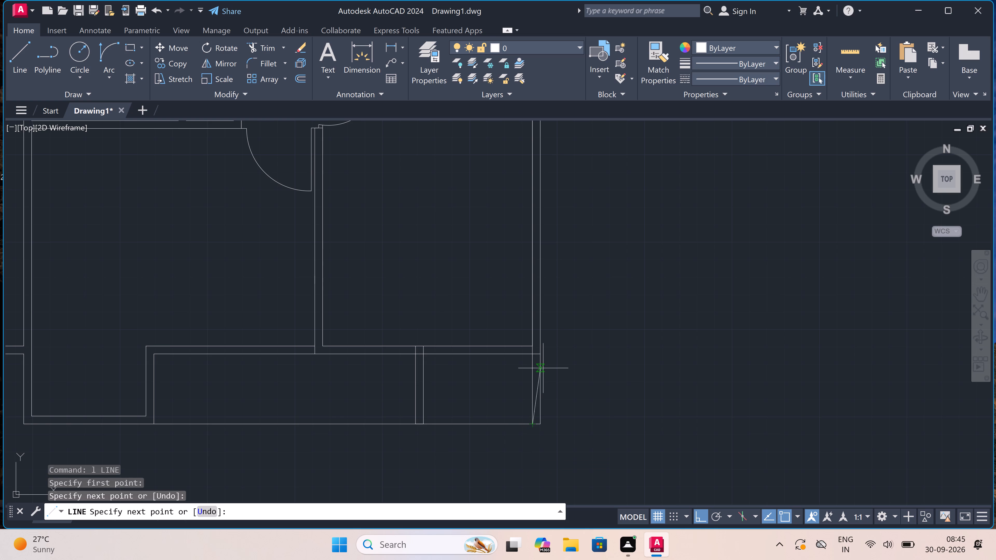
pyautogui.write('4.5"')
pyautogui.press('space')
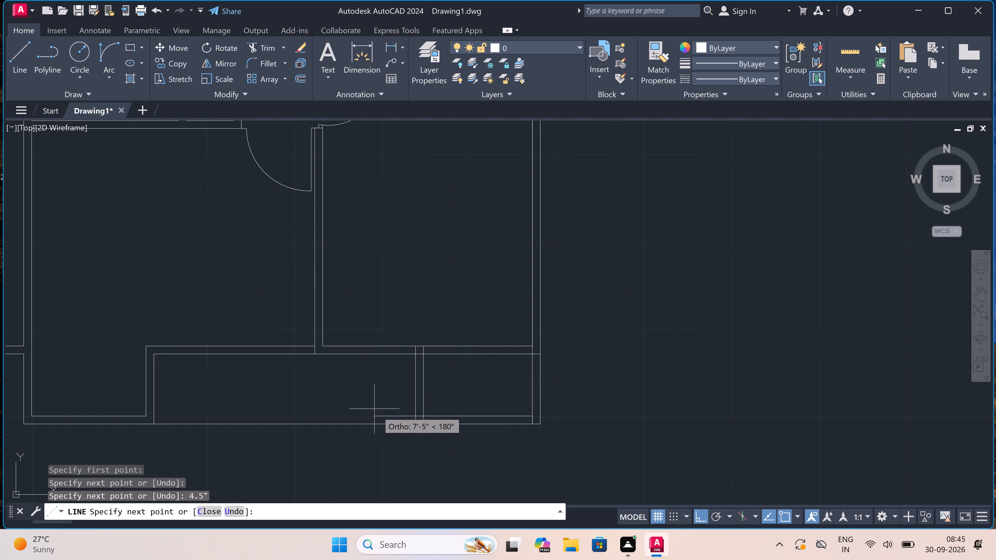
pyautogui.click(421, 416)
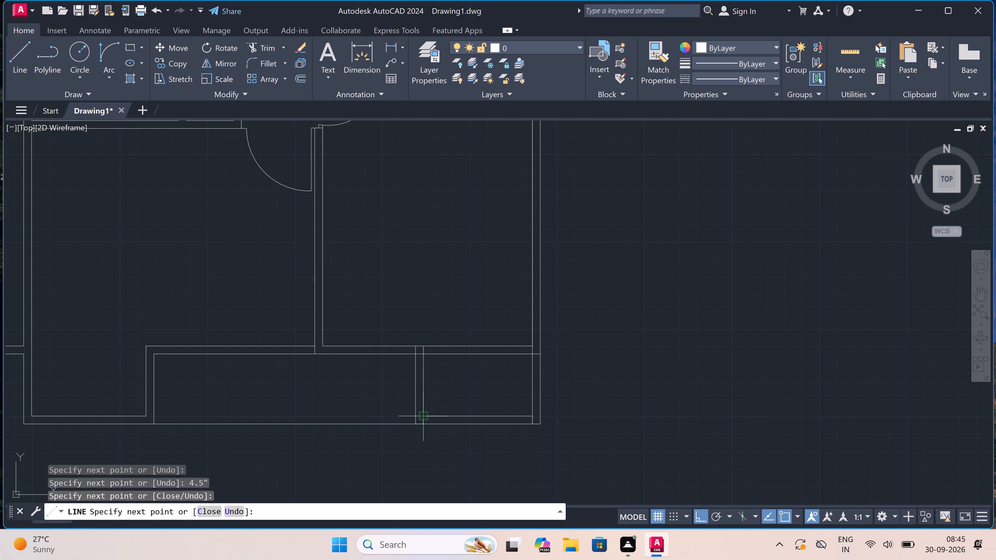
pyautogui.press('Escape')
# Trim the line stubs crossing the new bottom wall at the small front space's two lower inner corners.
pyautogui.write('tr')
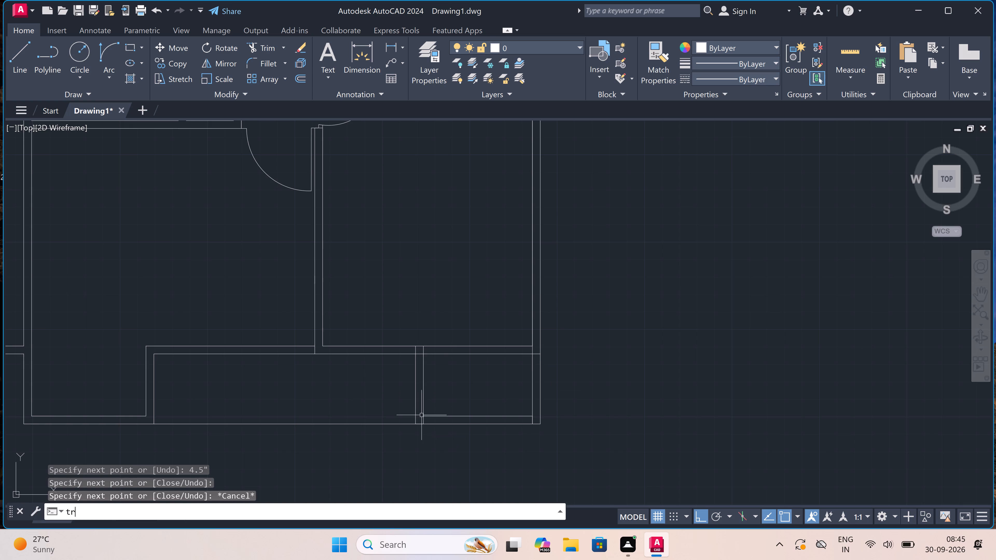
pyautogui.press('space')
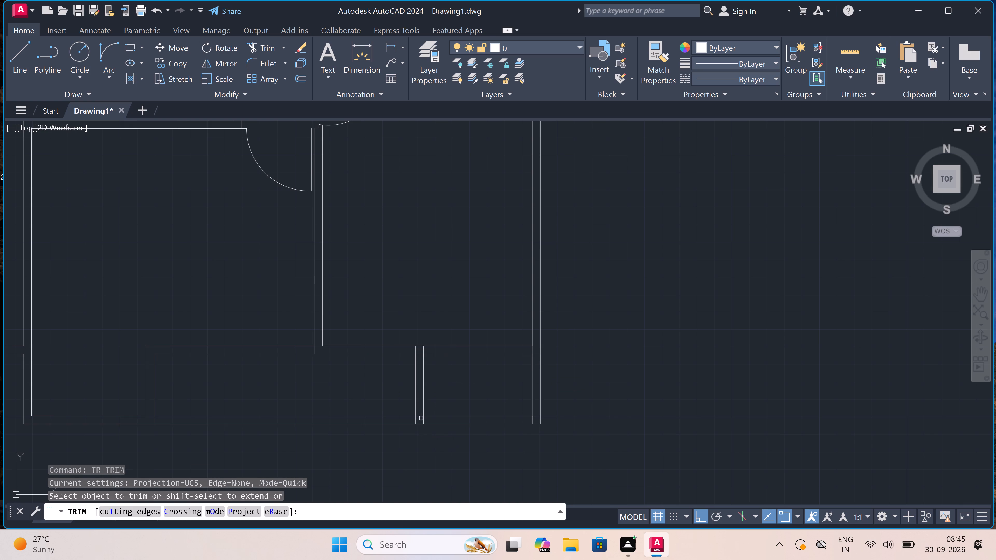
pyautogui.scroll(3, 421, 418)
pyautogui.click(420, 418)
pyautogui.click(442, 421)
pyautogui.scroll(-3, 442, 421)
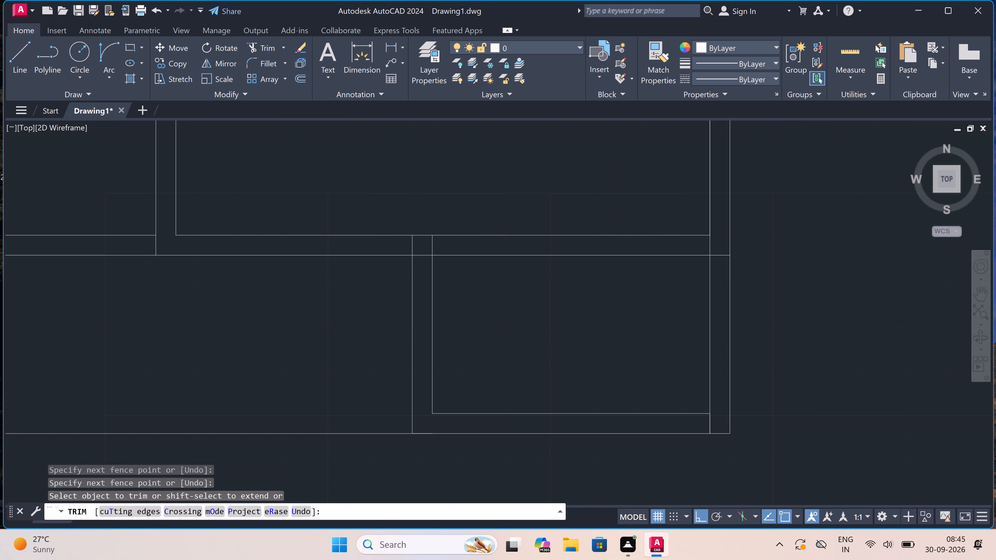
pyautogui.scroll(3, 545, 423)
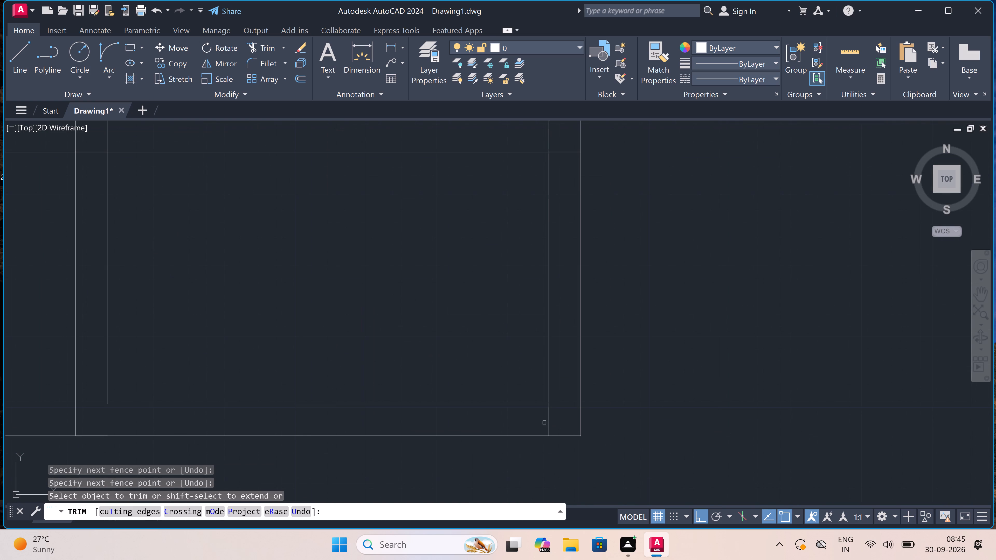
pyautogui.click(544, 423)
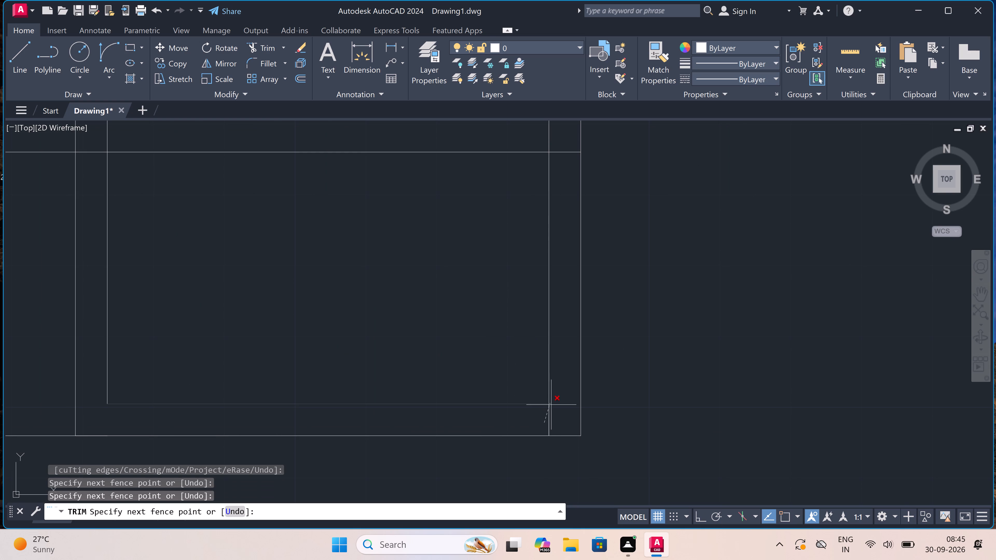
pyautogui.click(556, 417)
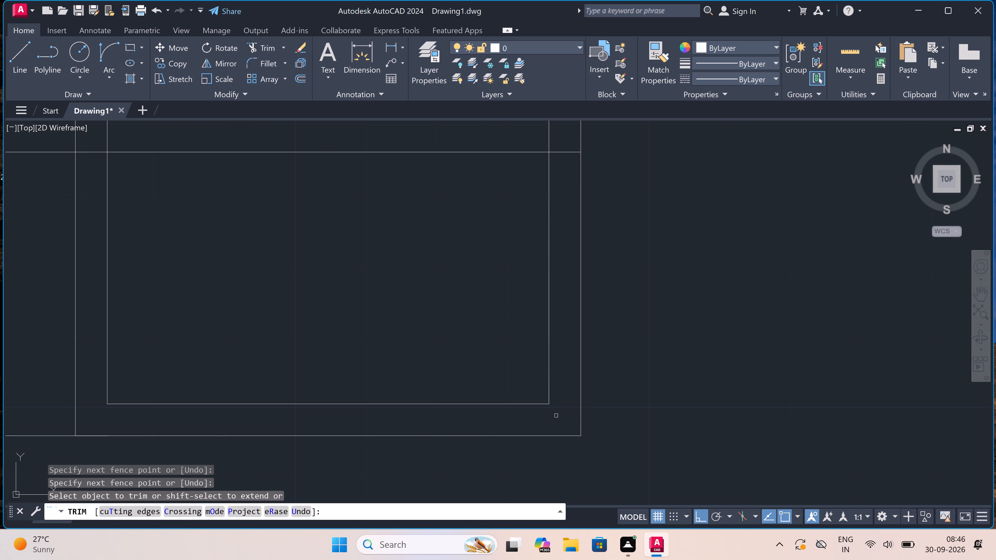
# Trim the old front wall's outer line away from the right outer wall back to the partition's left line.
pyautogui.scroll(-1, 556, 416)
pyautogui.scroll(-3, 553, 323)
pyautogui.scroll(4, 554, 302)
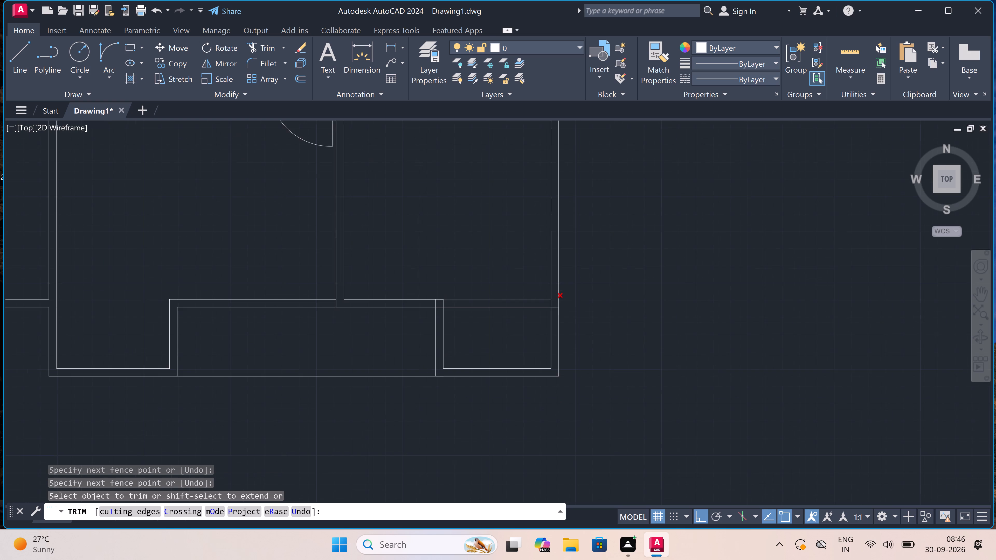
pyautogui.click(555, 305)
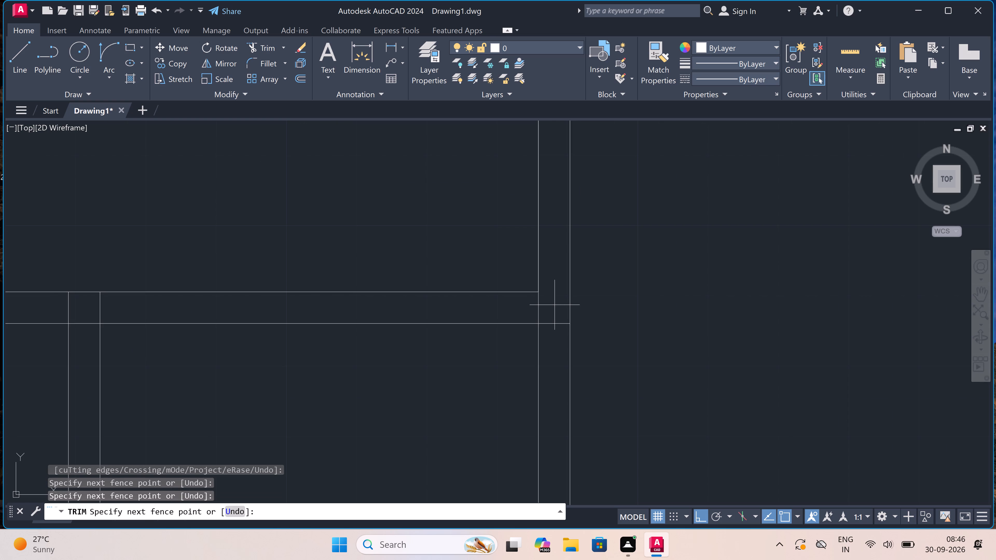
pyautogui.click(558, 360)
pyautogui.scroll(-1, 558, 359)
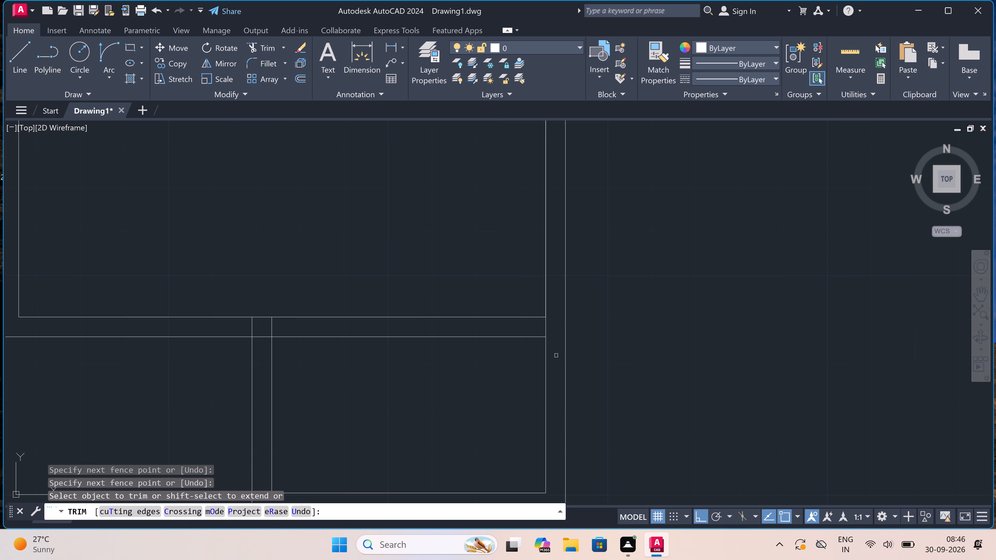
pyautogui.click(419, 324)
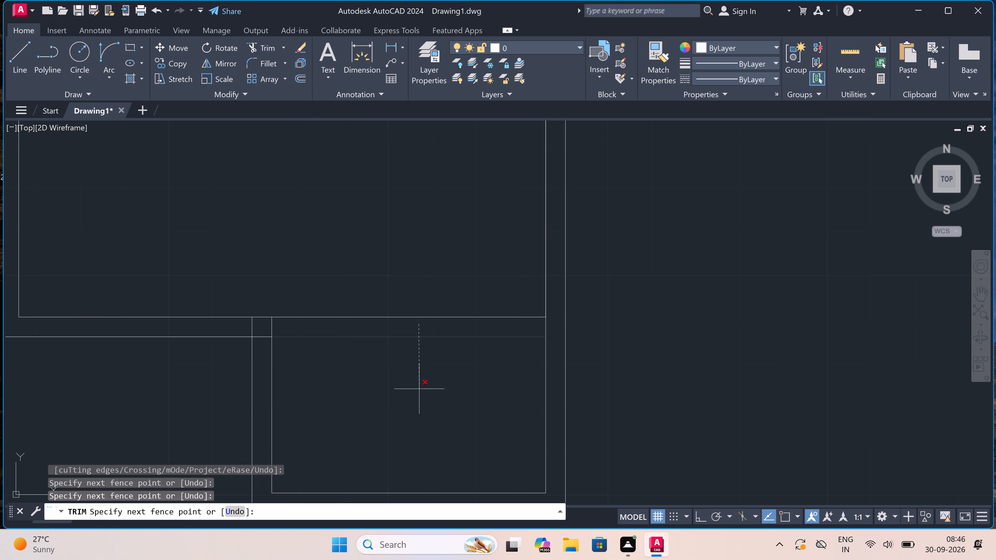
pyautogui.click(420, 389)
pyautogui.scroll(-3, 420, 389)
pyautogui.scroll(3, 383, 377)
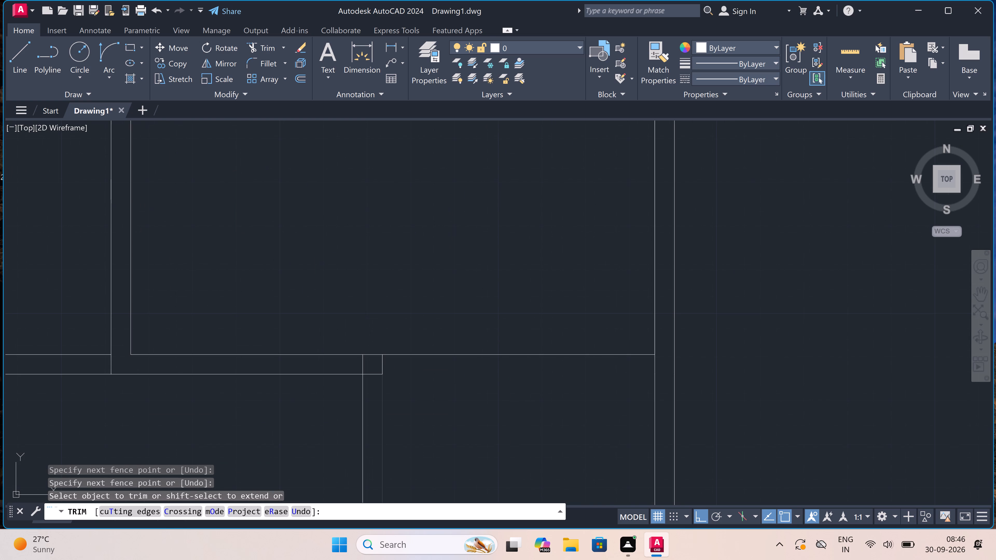
pyautogui.click(372, 377)
pyautogui.click(368, 361)
# Trim away the bottom construction line between the front projection and the new partition.
pyautogui.scroll(-3, 438, 318)
pyautogui.click(372, 377)
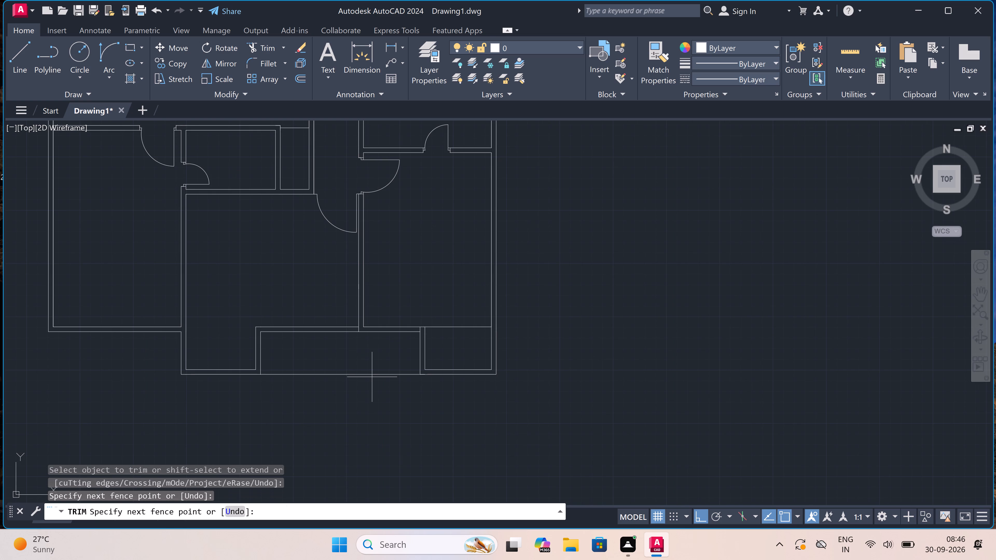
pyautogui.click(364, 430)
pyautogui.click(364, 391)
pyautogui.click(370, 369)
pyautogui.scroll(3, 357, 321)
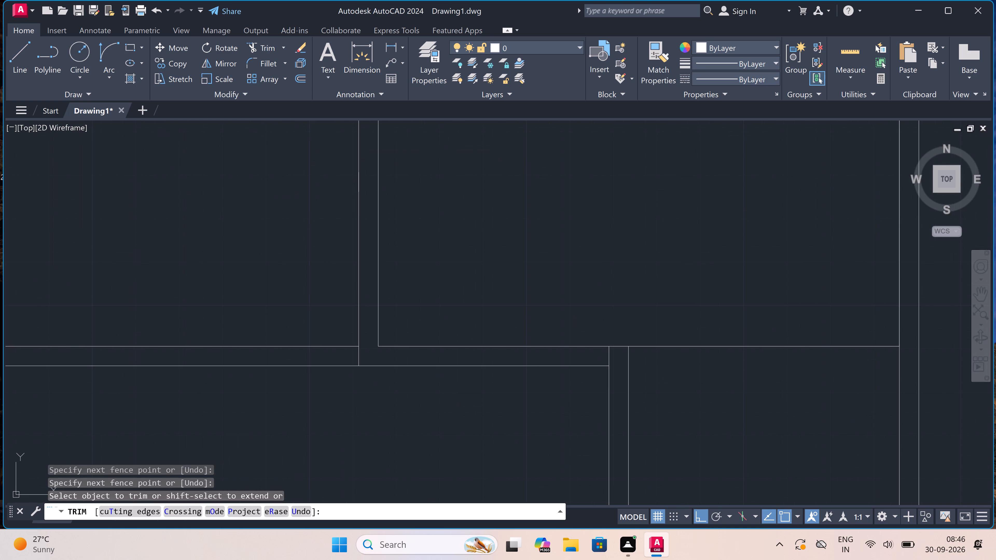
# Trim the partition's left line stub inside the front wall at the lower-right room's bottom-left junction.
pyautogui.scroll(2, 356, 363)
pyautogui.click(351, 357)
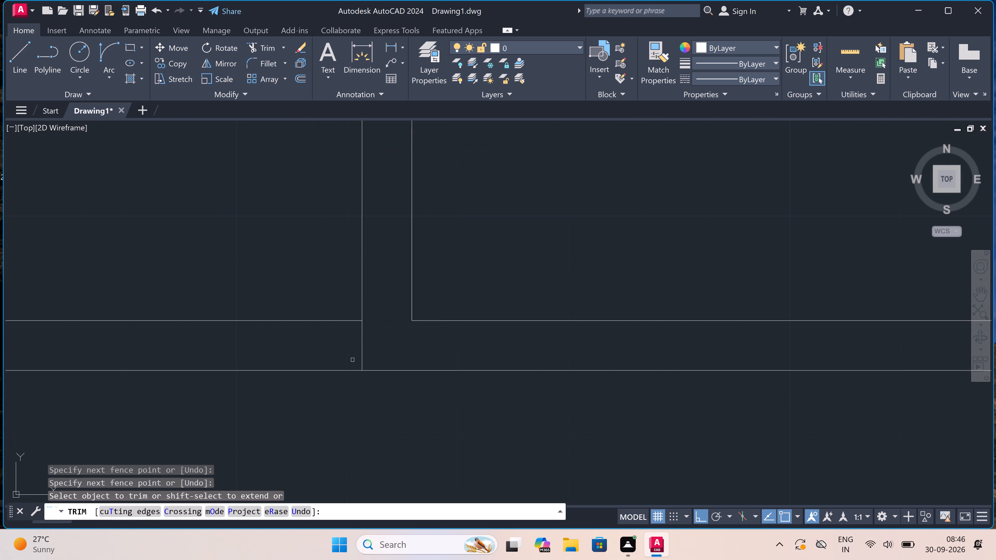
pyautogui.click(388, 356)
pyautogui.scroll(-8, 397, 352)
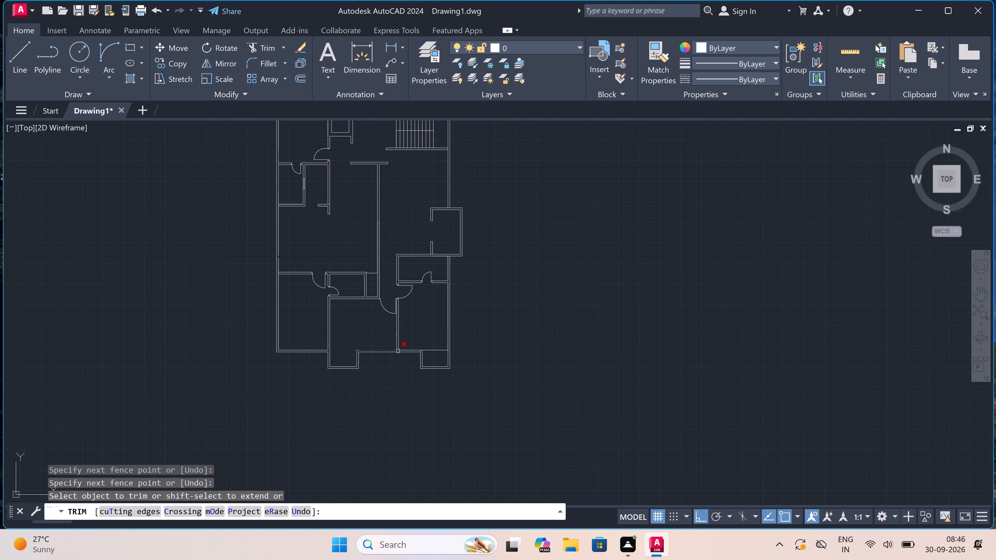
pyautogui.scroll(-2, 398, 360)
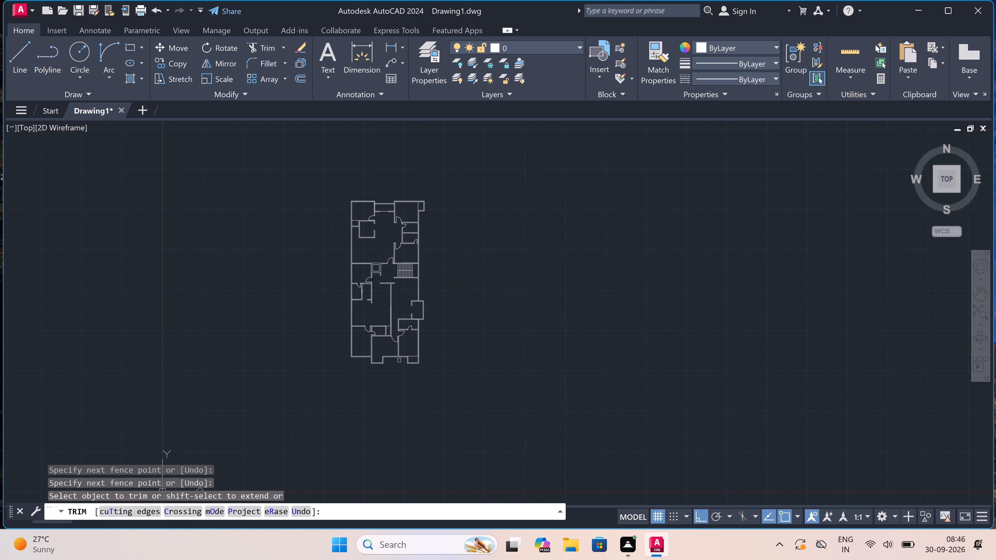
pyautogui.press('Escape')
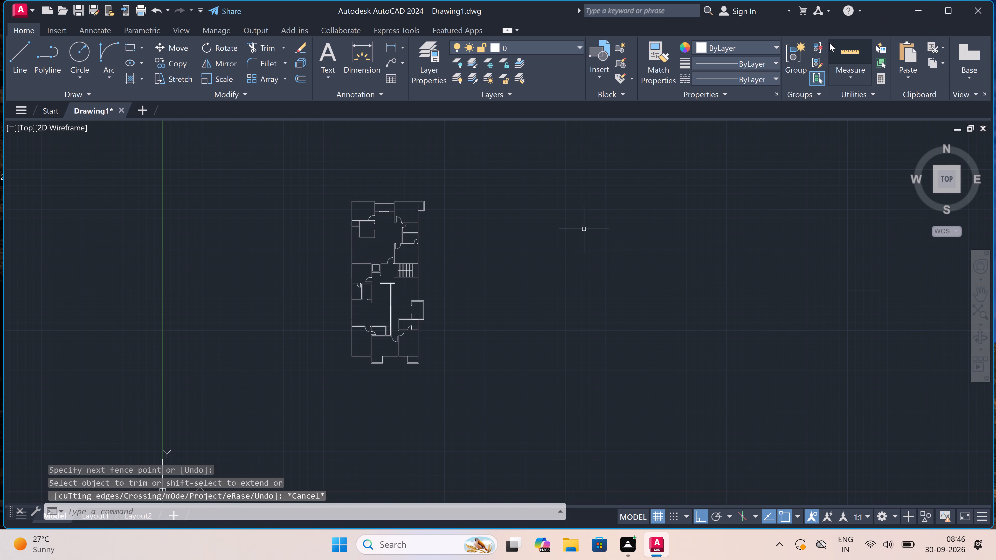
# Draw a projection outline from the outer right wall above the stairs: 2' out, 6" further, partway up, and back to the wall's inner line.
pyautogui.scroll(-2, 801, 236)
pyautogui.scroll(2, 654, 238)
pyautogui.scroll(3, 651, 205)
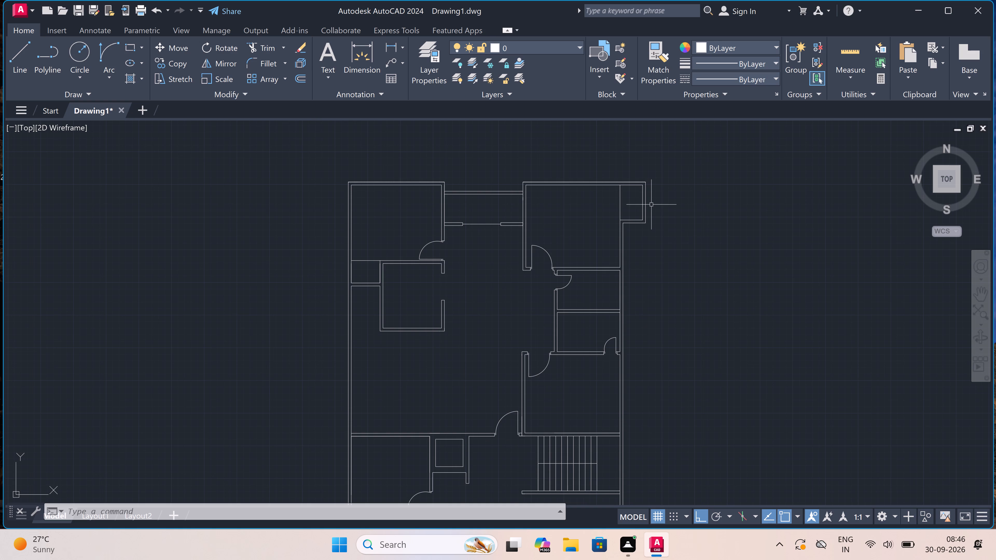
pyautogui.scroll(-1, 651, 205)
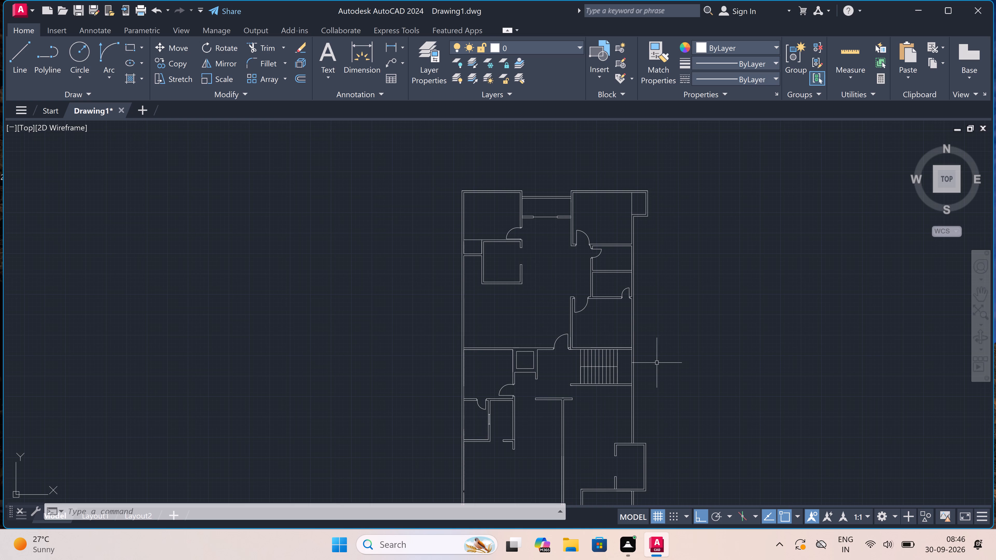
pyautogui.scroll(1, 647, 313)
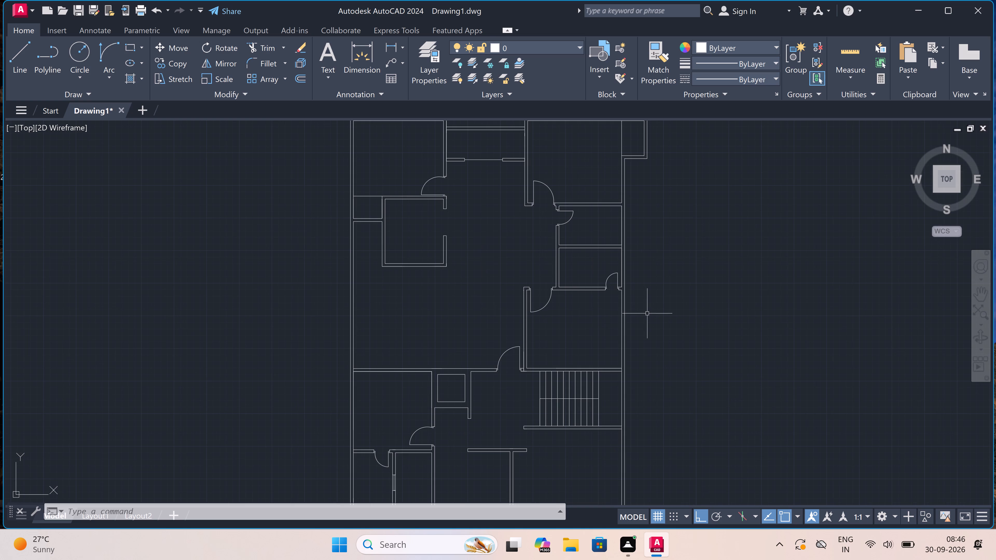
pyautogui.press('l')
pyautogui.press('space')
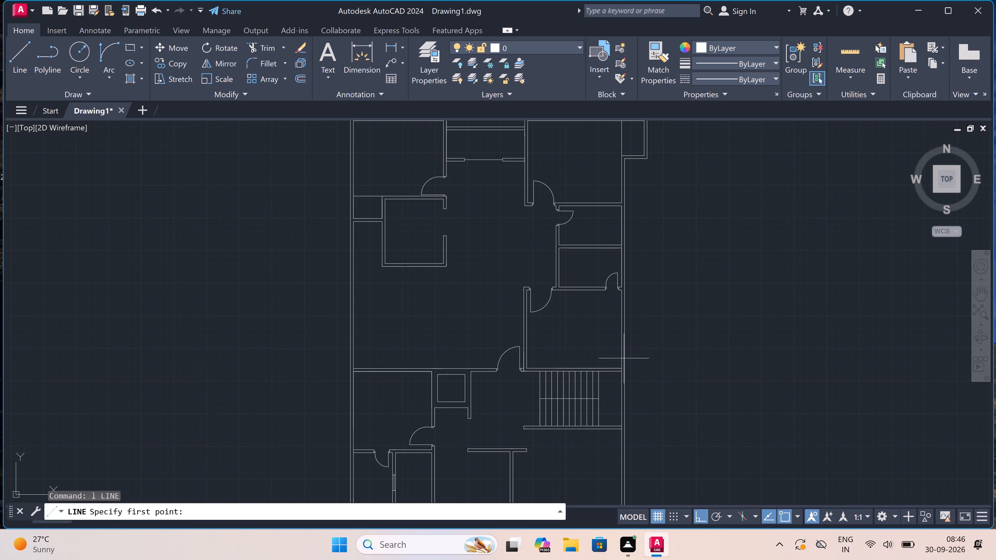
pyautogui.scroll(3, 620, 375)
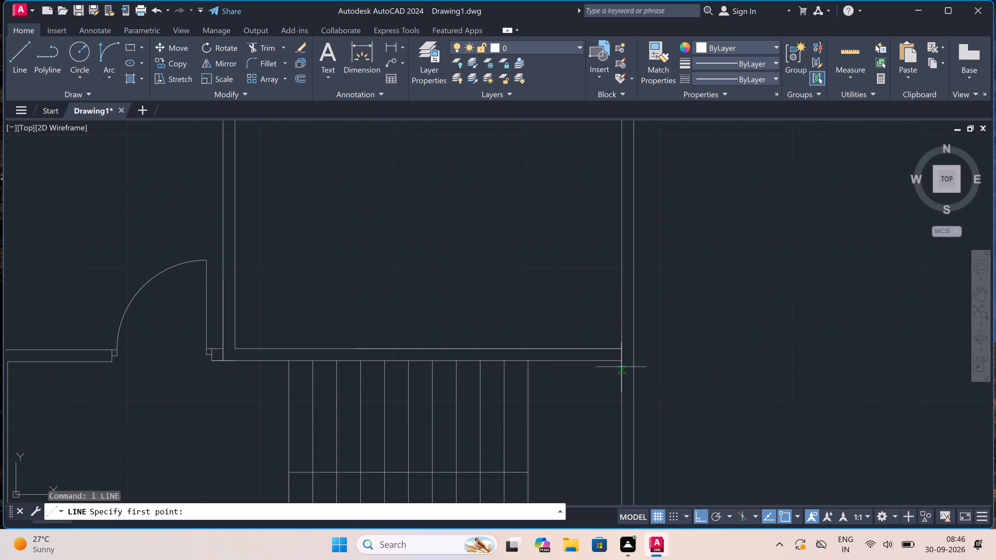
pyautogui.click(637, 361)
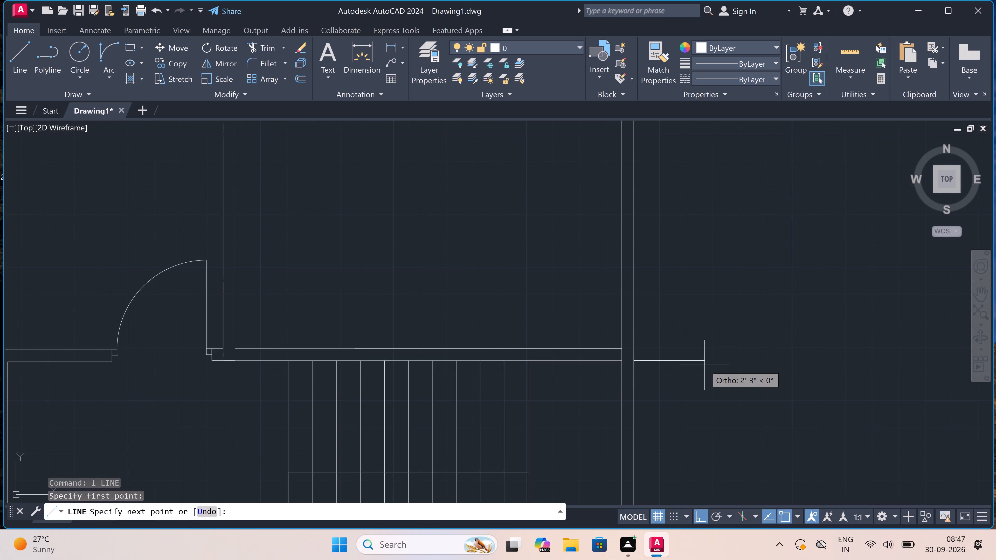
pyautogui.write("2'")
pyautogui.press('space')
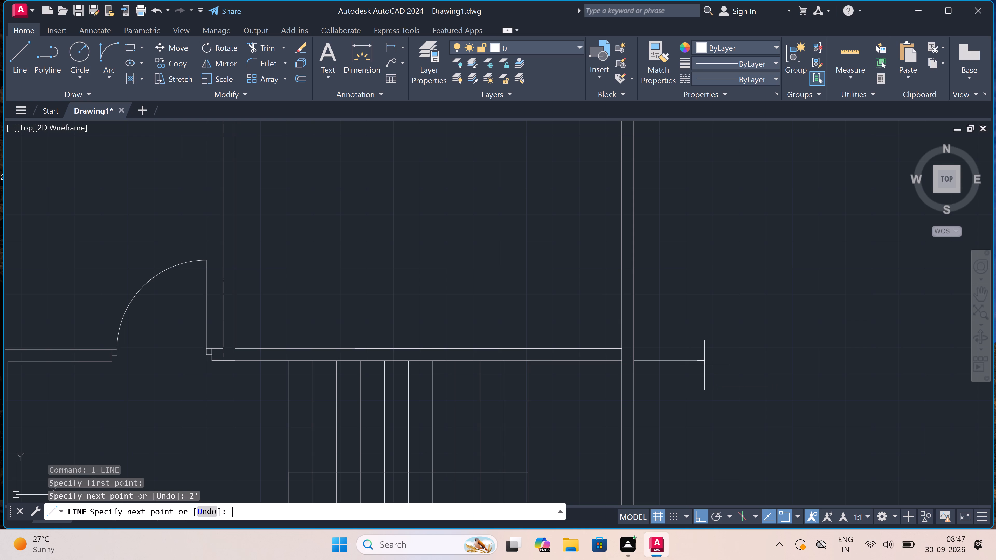
pyautogui.scroll(-3, 703, 365)
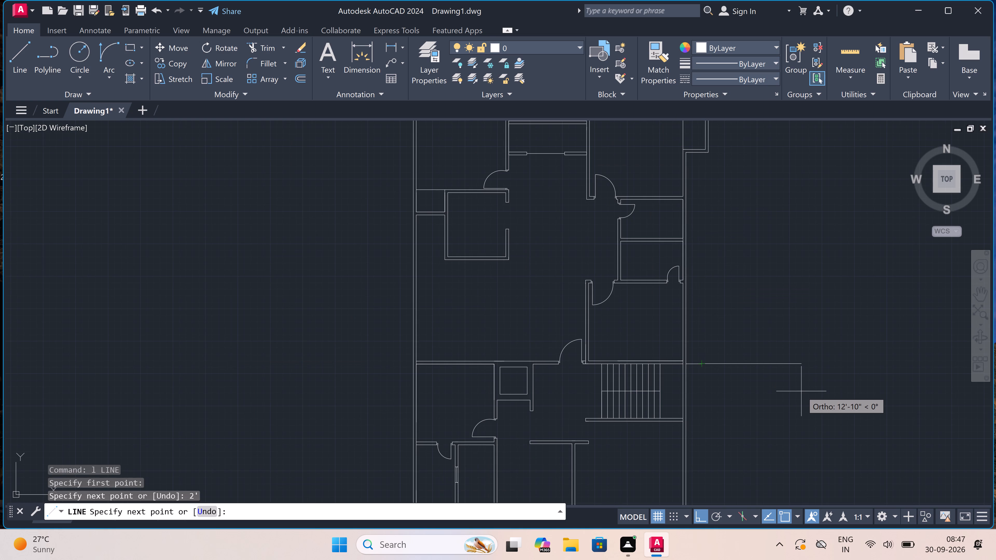
pyautogui.write('6"')
pyautogui.press('space')
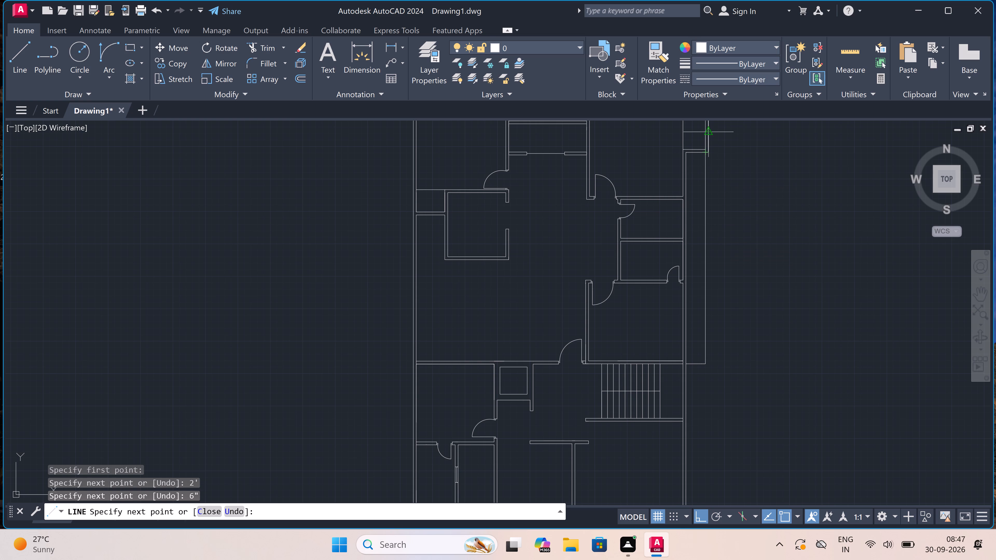
pyautogui.scroll(3, 707, 135)
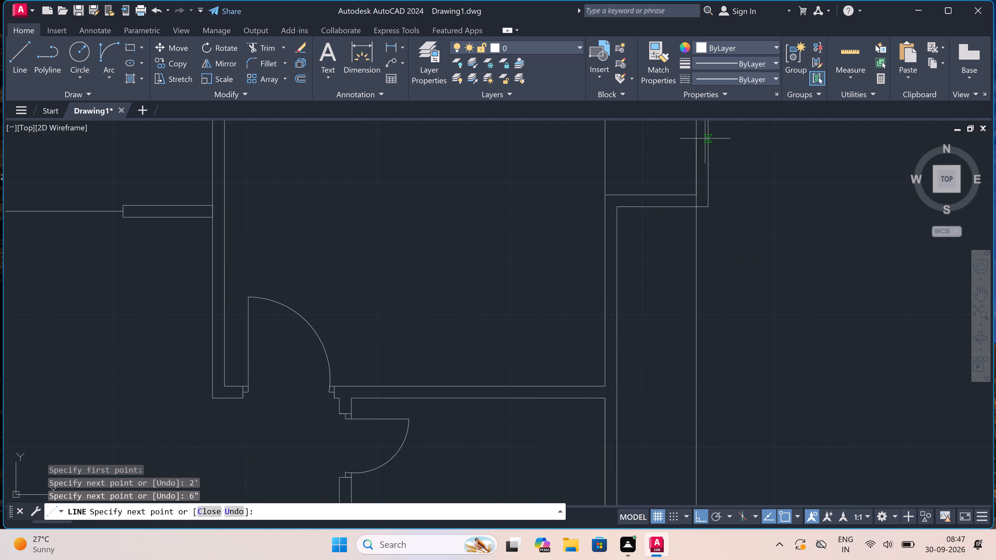
pyautogui.scroll(-3, 705, 138)
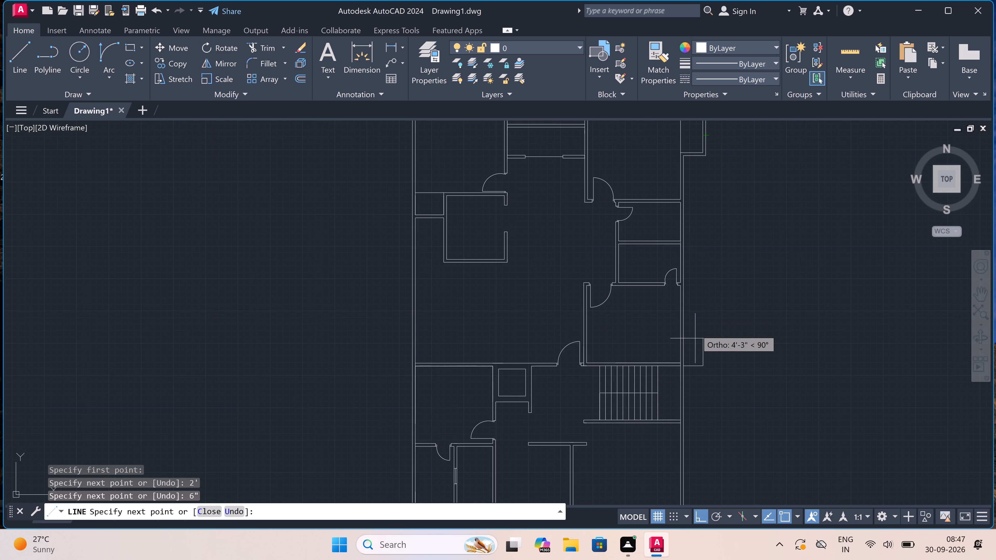
pyautogui.scroll(2, 695, 330)
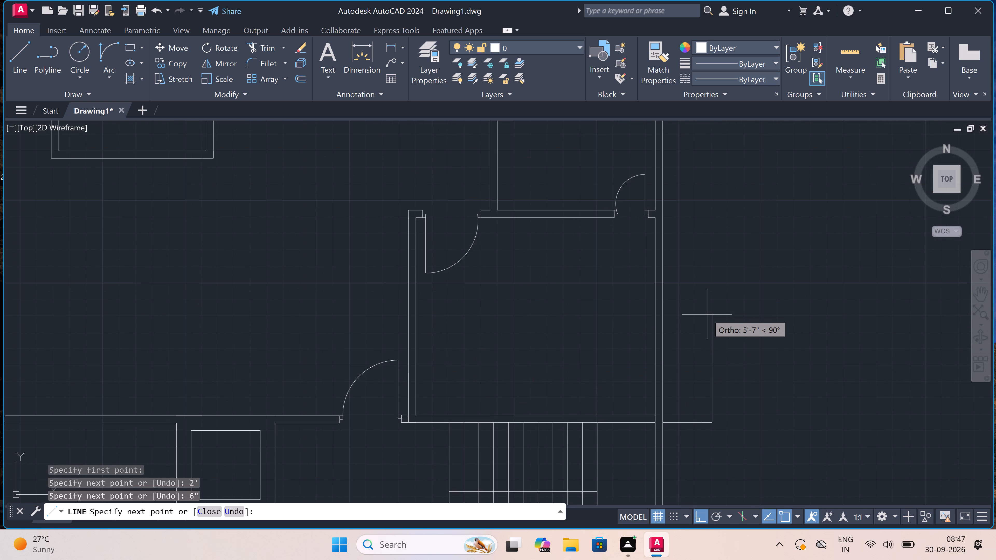
pyautogui.click(710, 325)
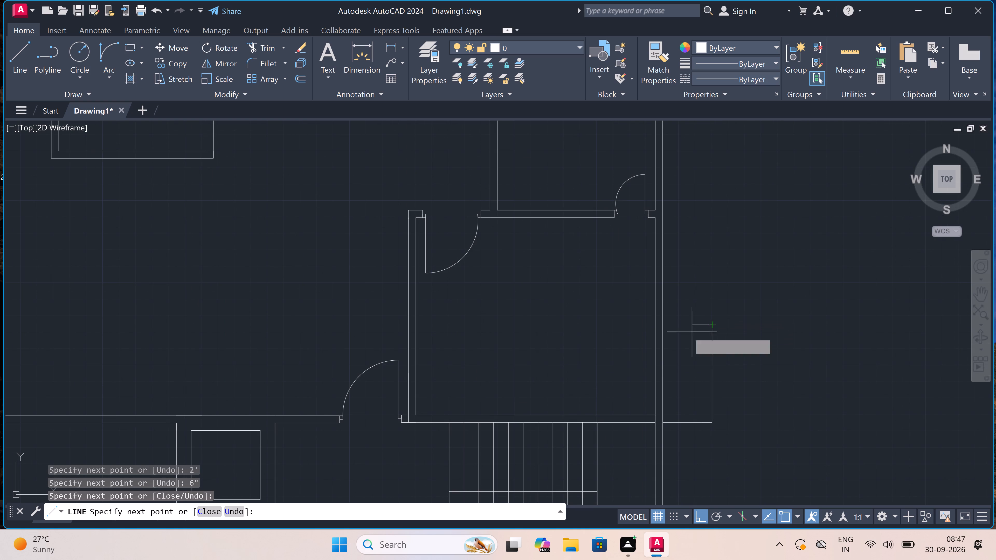
pyautogui.click(657, 327)
# Draw the projection's inner wall lines at 4.5" thickness along its top, outer side and bottom, ending at the room's lower inner corner.
pyautogui.write('4.5"')
pyautogui.press('space')
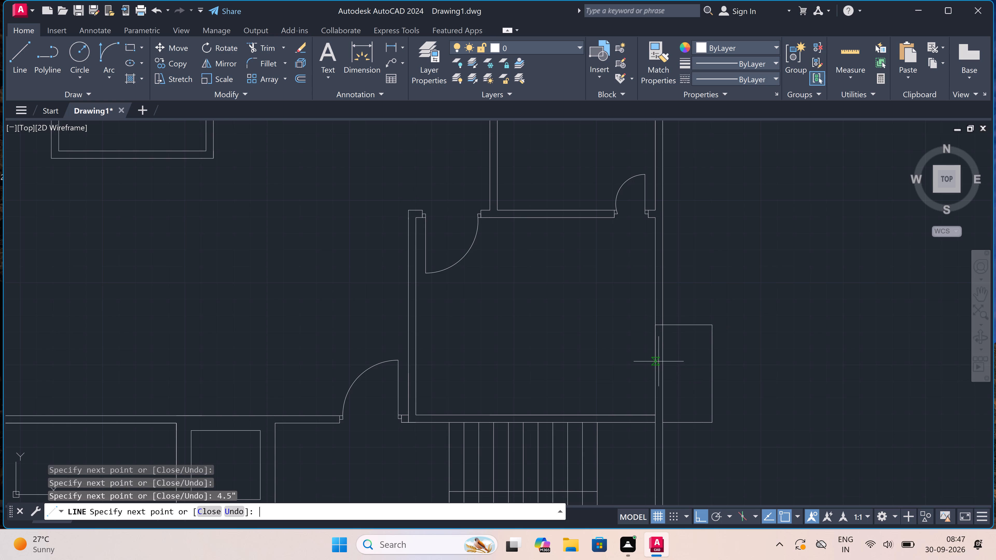
pyautogui.click(714, 335)
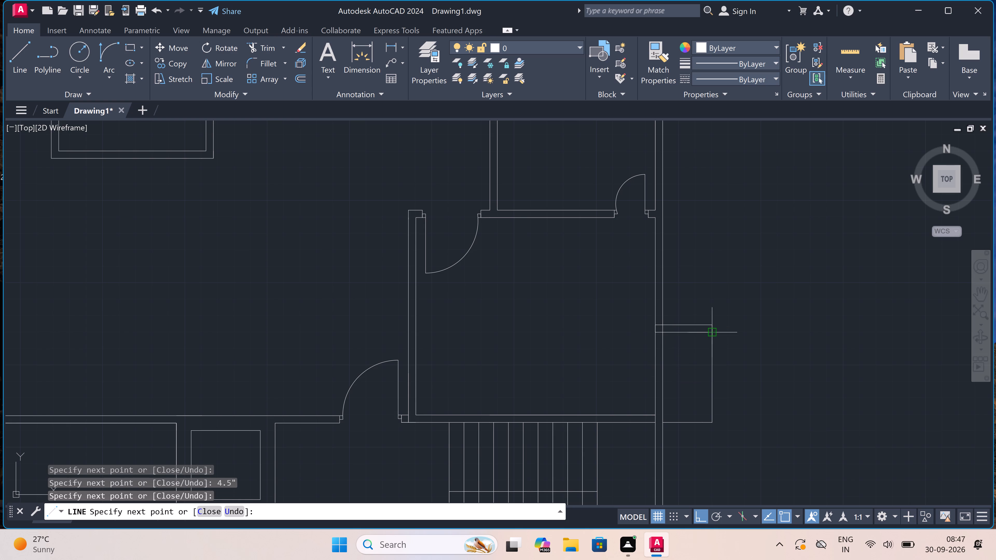
pyautogui.write('4.5"')
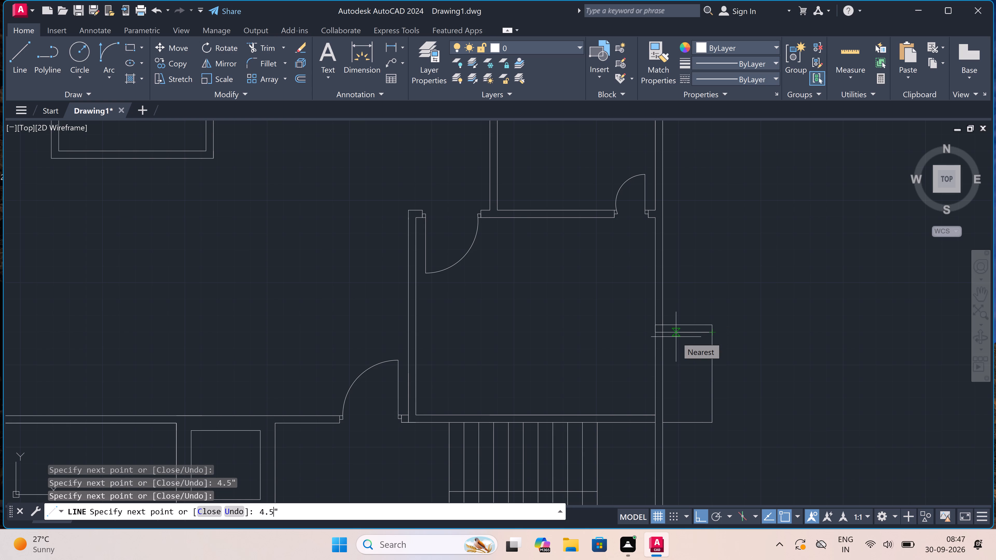
pyautogui.press('space')
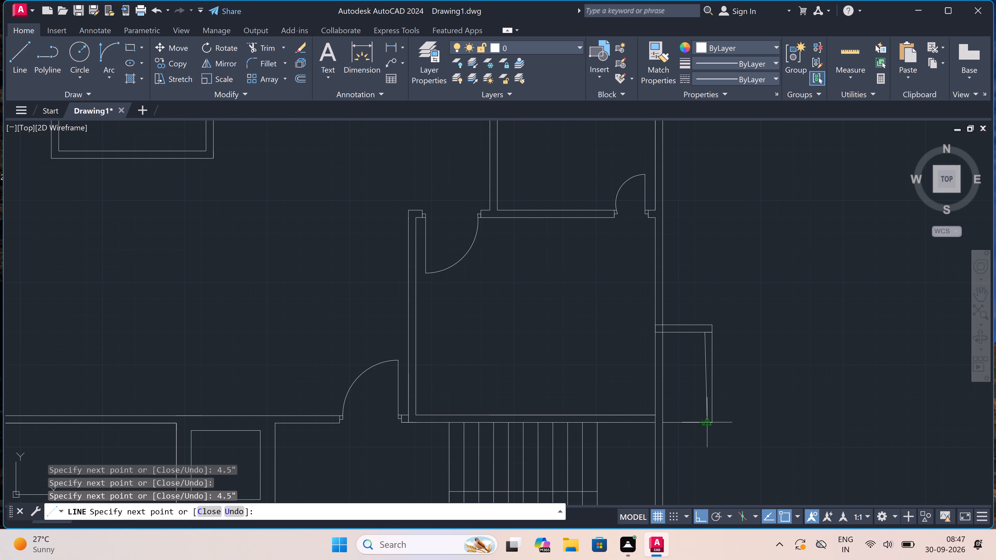
pyautogui.scroll(3, 706, 422)
pyautogui.click(693, 424)
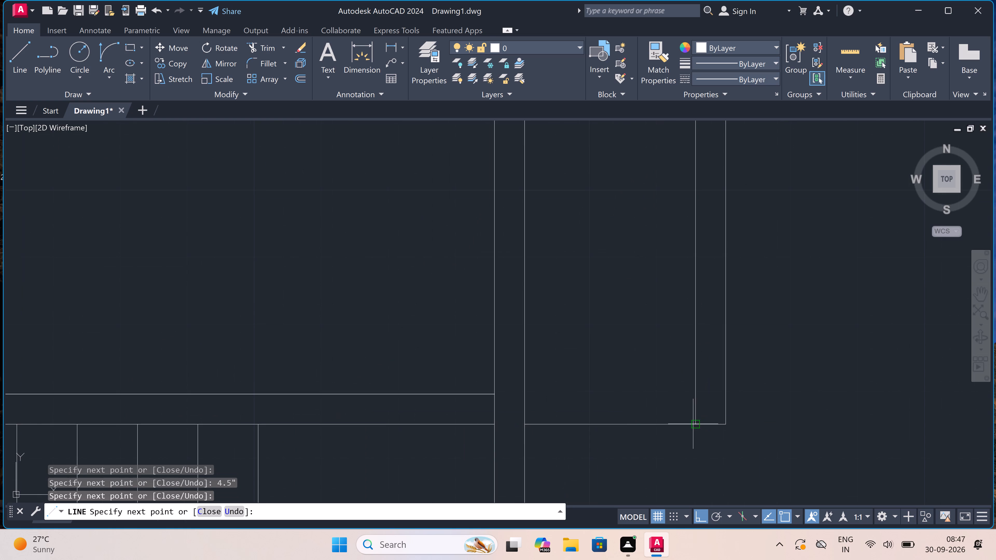
pyautogui.write('4.5"')
pyautogui.press('space')
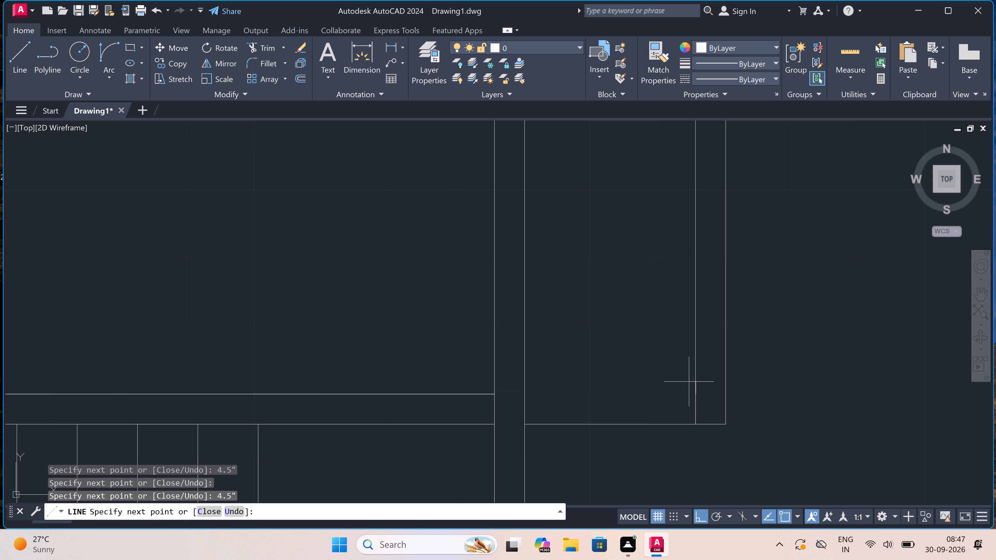
pyautogui.click(496, 394)
pyautogui.press('Escape')
# Extend the lower line of the room's bottom wall across the outer right wall to meet the projection's bottom line.
pyautogui.write('ex')
pyautogui.press('space')
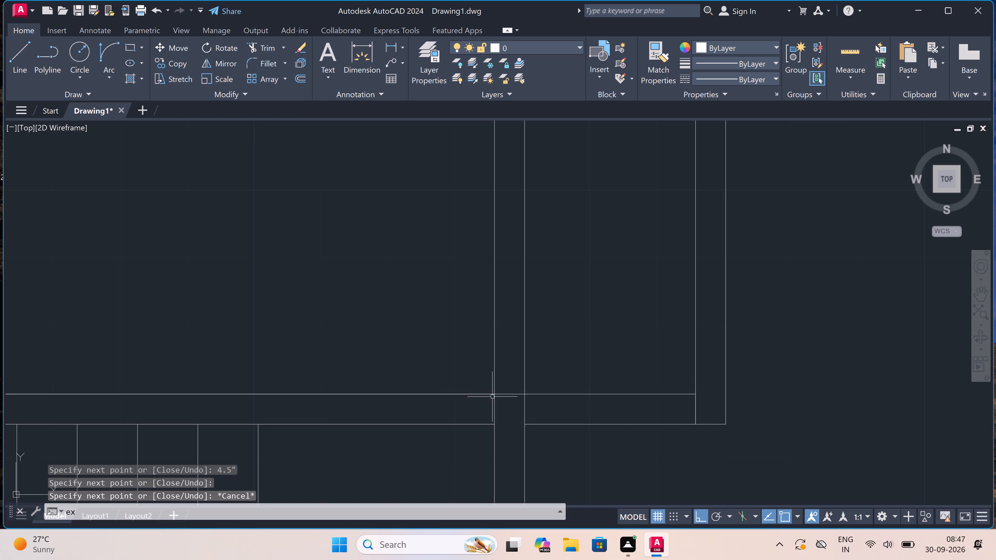
pyautogui.click(481, 412)
pyautogui.click(478, 447)
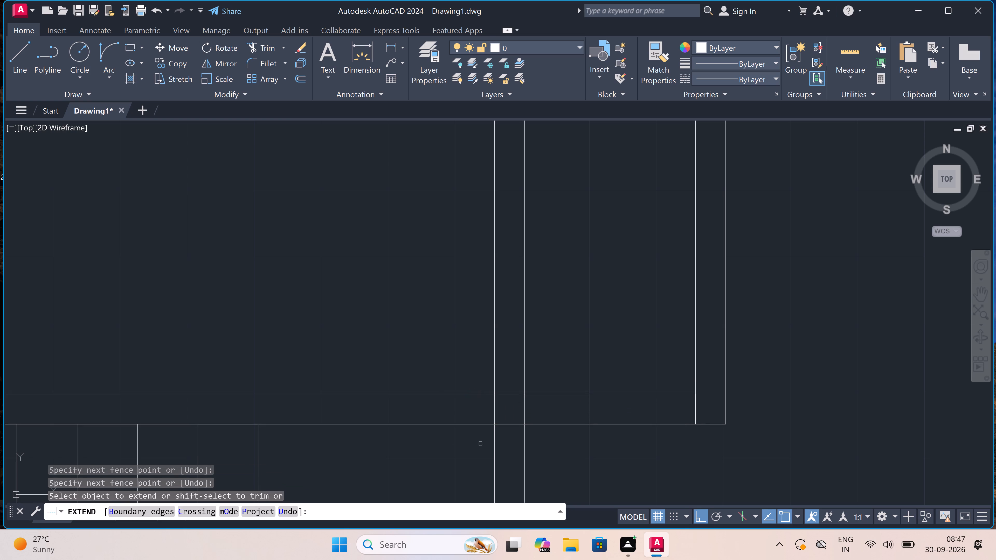
pyautogui.press('Escape')
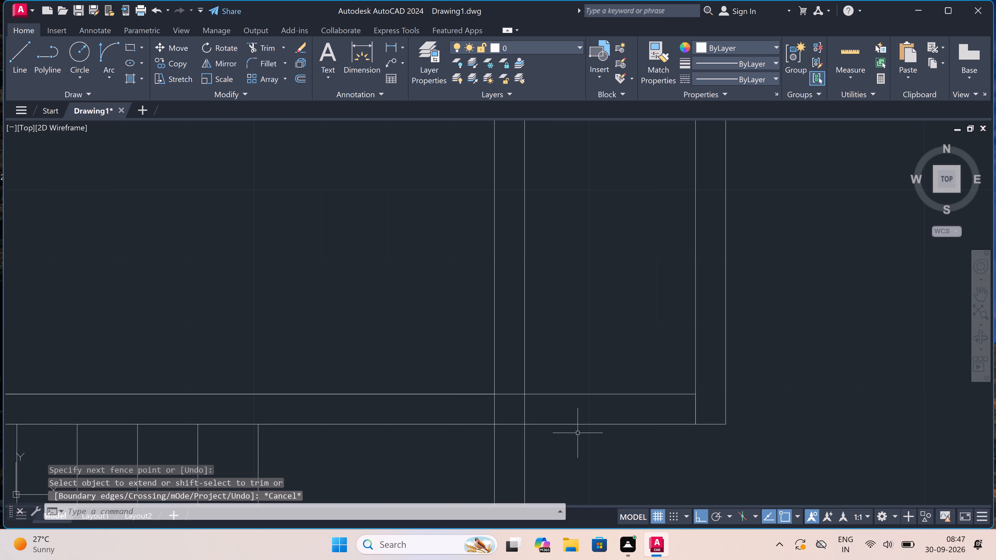
# Trim the right wall's two lines and the projection's inner line stub where they cross the bottom wall.
pyautogui.press('t')
pyautogui.press('r')
pyautogui.press('space')
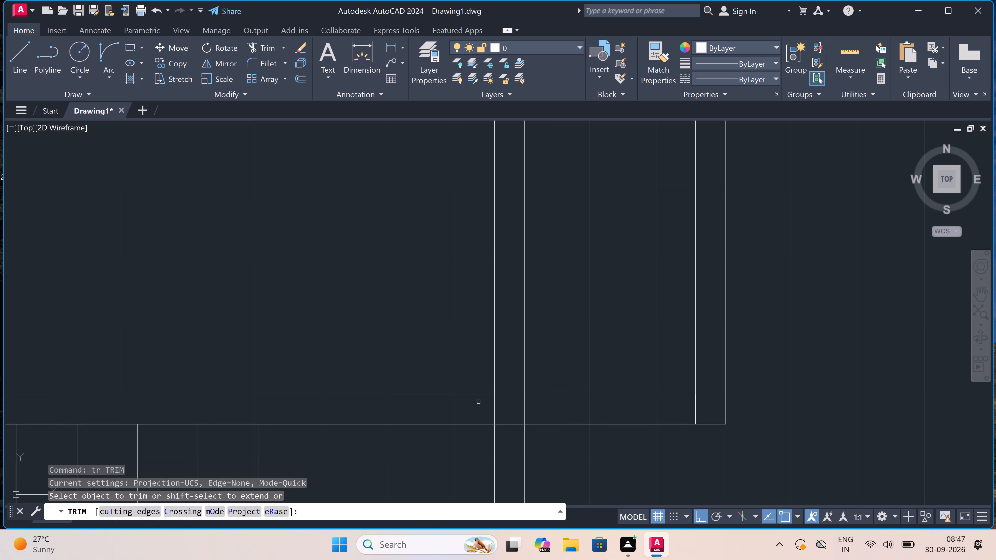
pyautogui.click(468, 407)
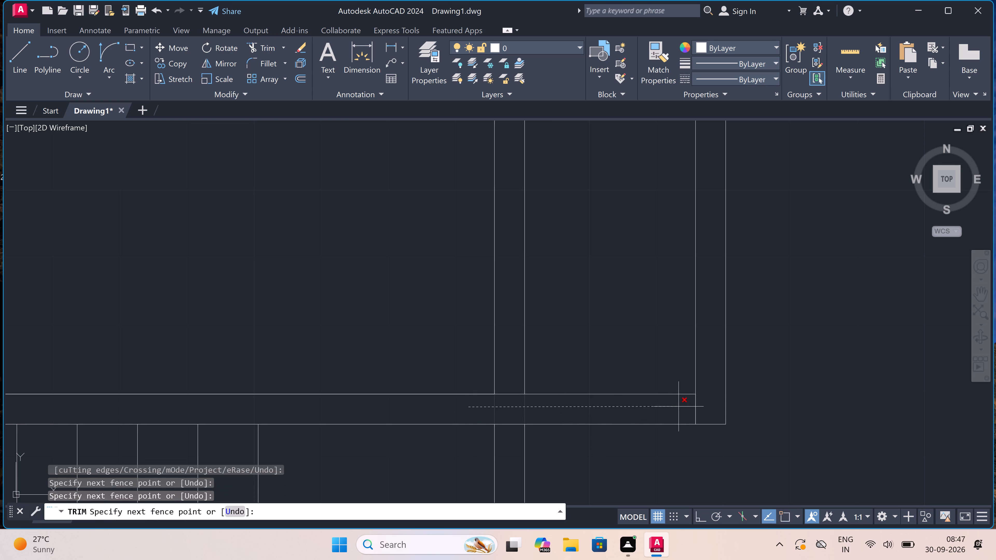
pyautogui.click(696, 407)
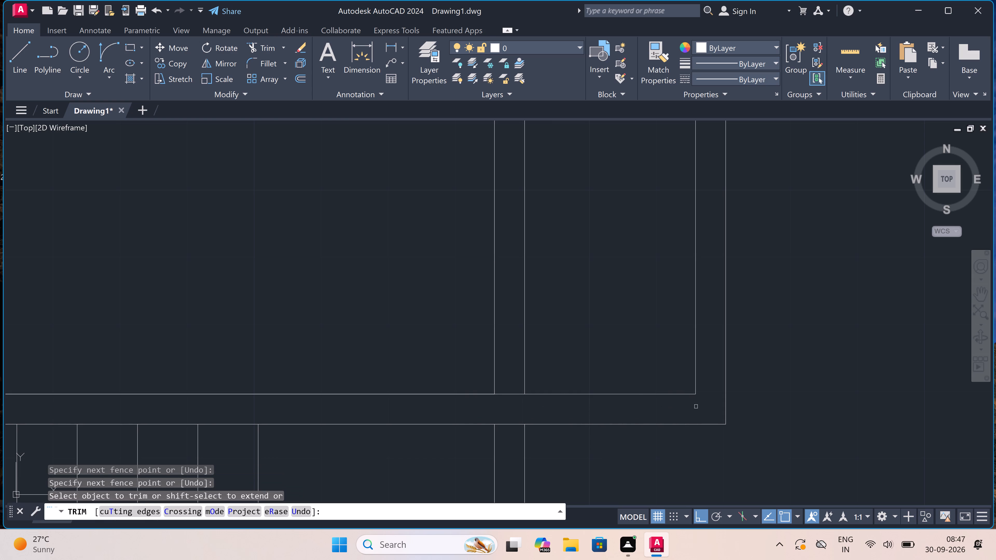
# Trim the right wall's outer line between the projection's top and bottom walls.
pyautogui.scroll(-1, 671, 388)
pyautogui.scroll(-1, 635, 338)
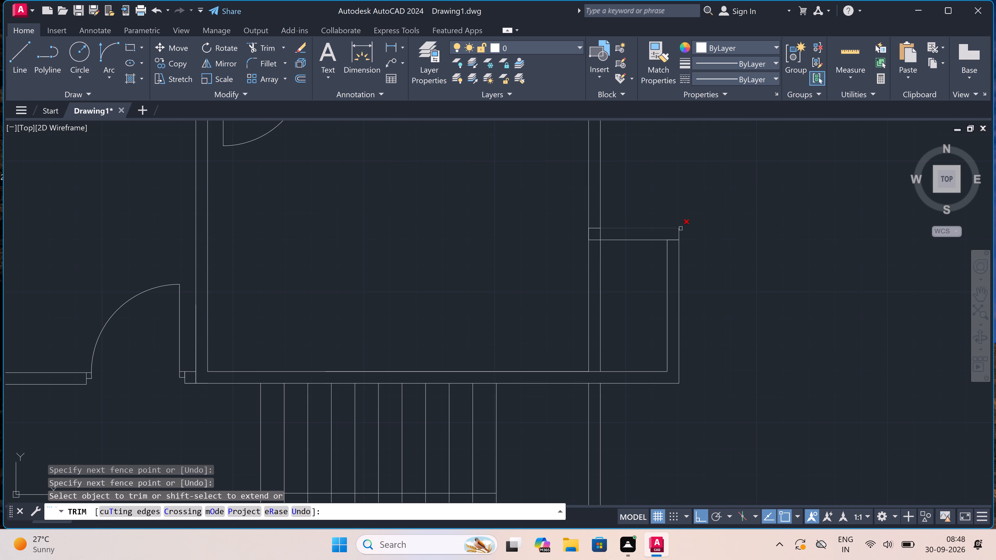
pyautogui.click(600, 278)
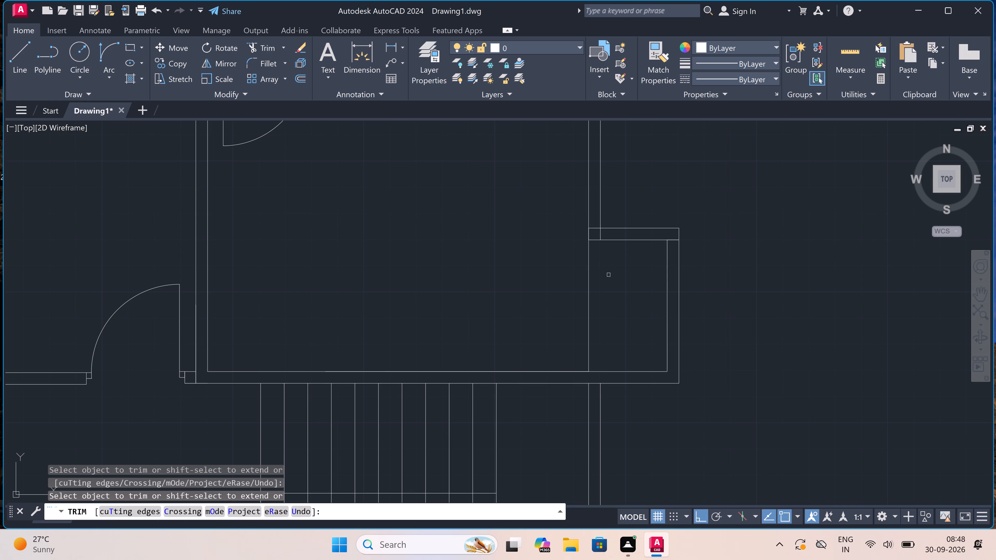
# Trim the right wall's stub inside the projection's top wall and the overlapping inner line at the projection's upper outer corner.
pyautogui.scroll(-2, 605, 277)
pyautogui.scroll(4, 606, 256)
pyautogui.click(582, 256)
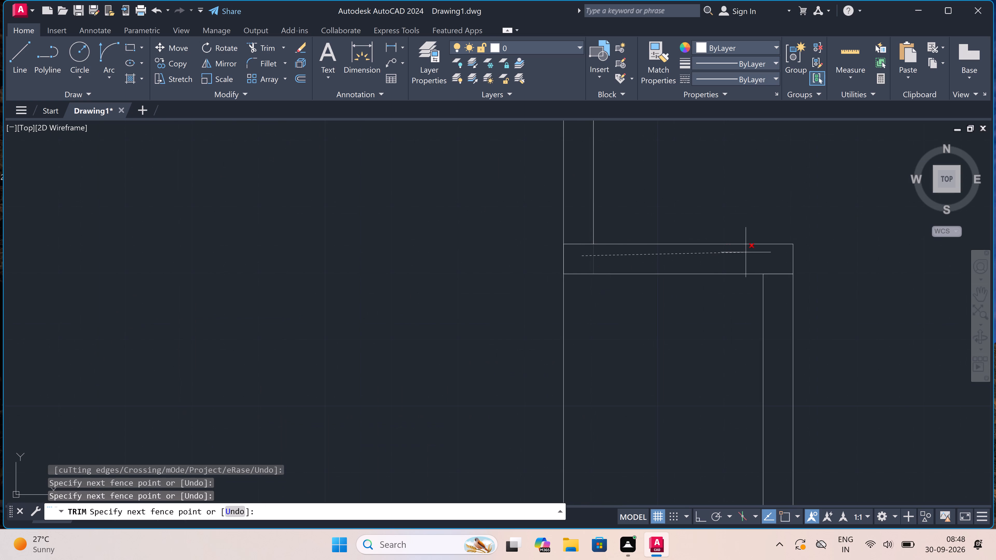
pyautogui.click(782, 268)
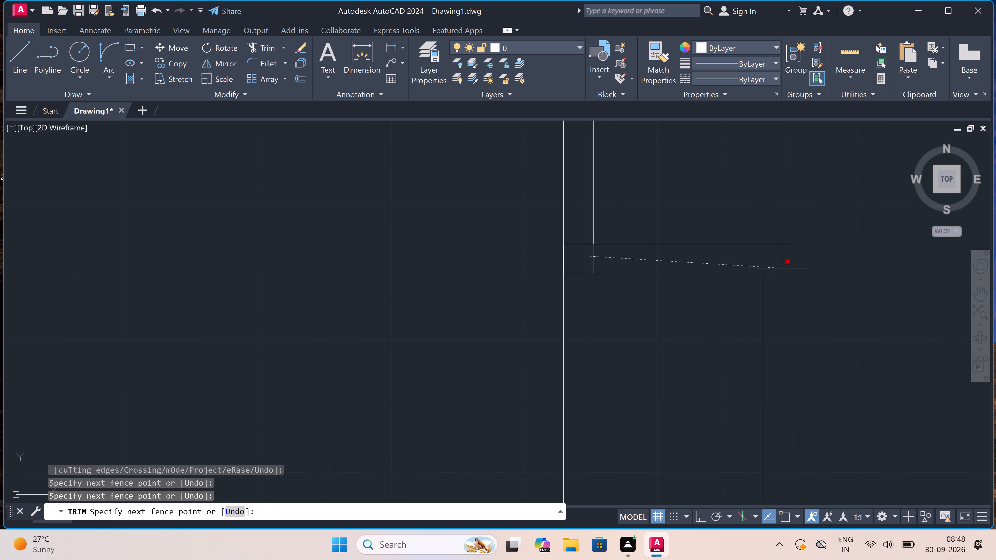
pyautogui.click(783, 268)
pyautogui.click(785, 314)
pyautogui.scroll(-4, 631, 300)
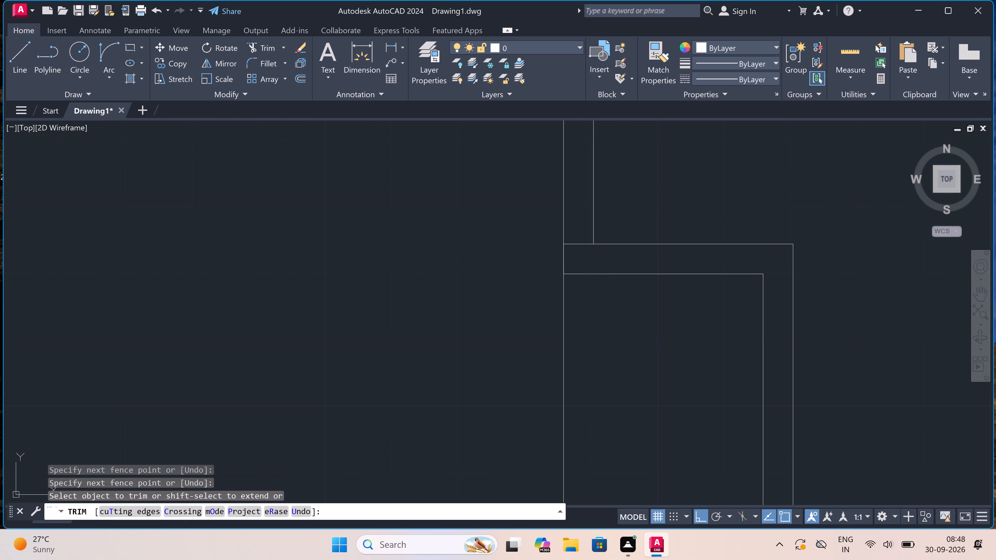
pyautogui.press('Escape')
# Draw a line across the mouth of the middle room's front projection, continuing the front wall's inner line to the room's left wall.
pyautogui.scroll(-2, 539, 323)
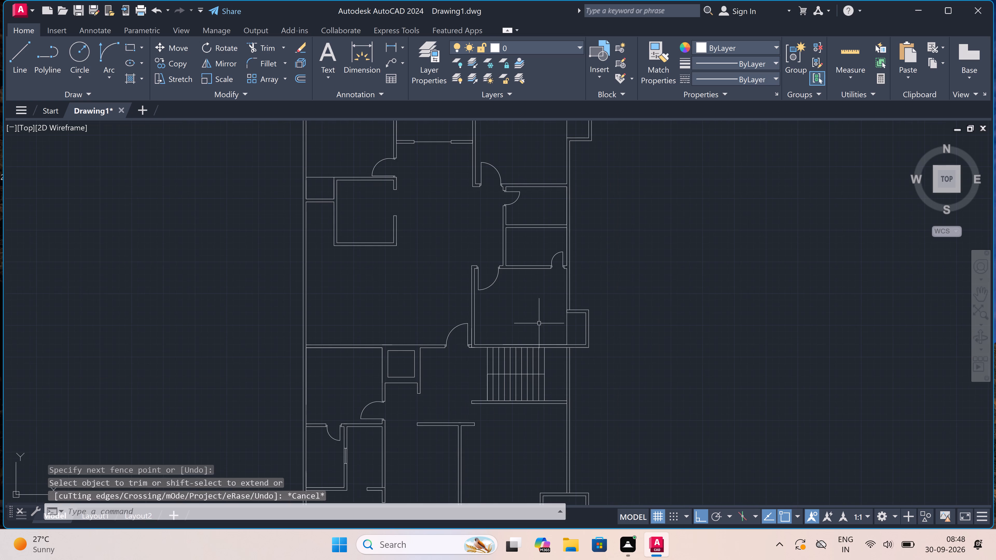
pyautogui.scroll(-2, 539, 323)
pyautogui.scroll(1, 539, 323)
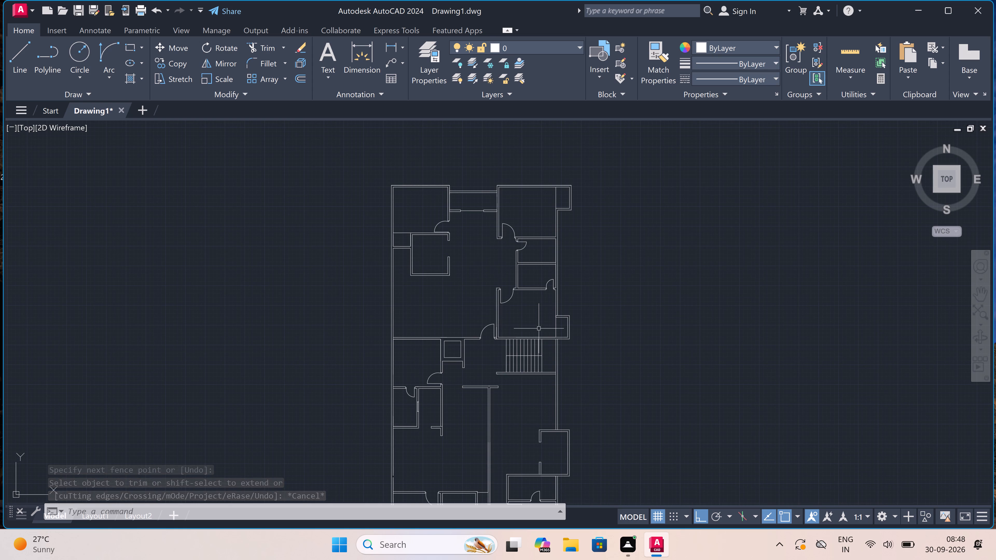
pyautogui.scroll(-3, 534, 330)
pyautogui.scroll(1, 534, 330)
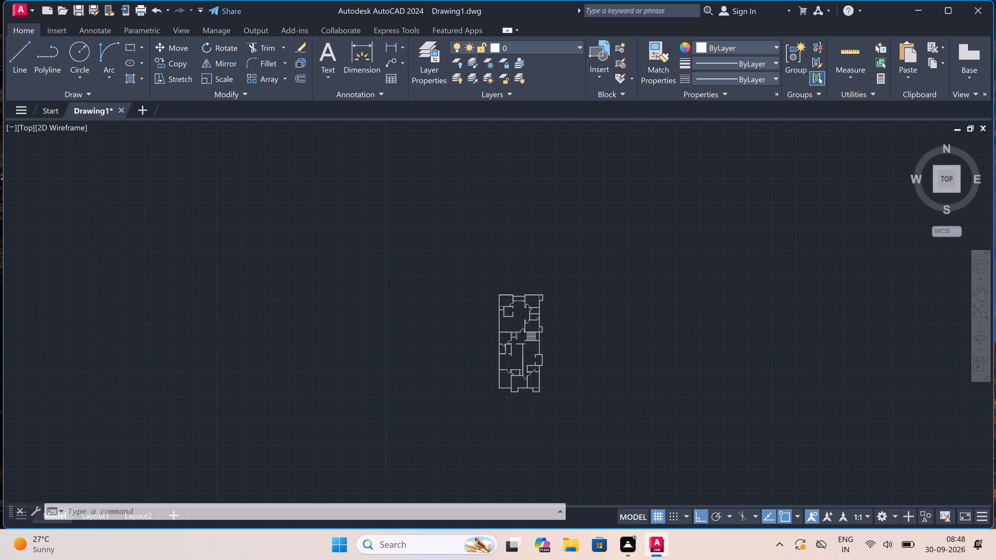
pyautogui.scroll(1, 534, 330)
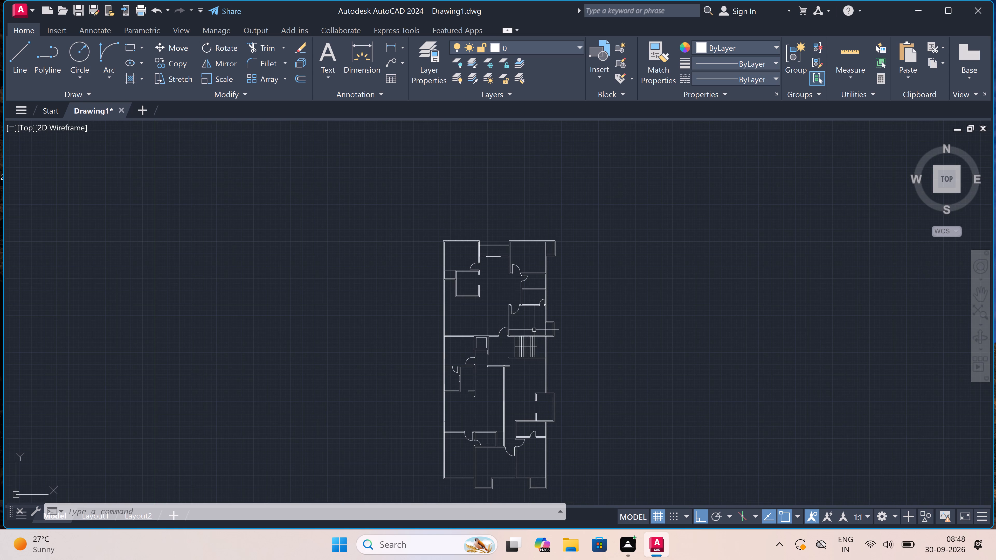
pyautogui.scroll(-1, 534, 330)
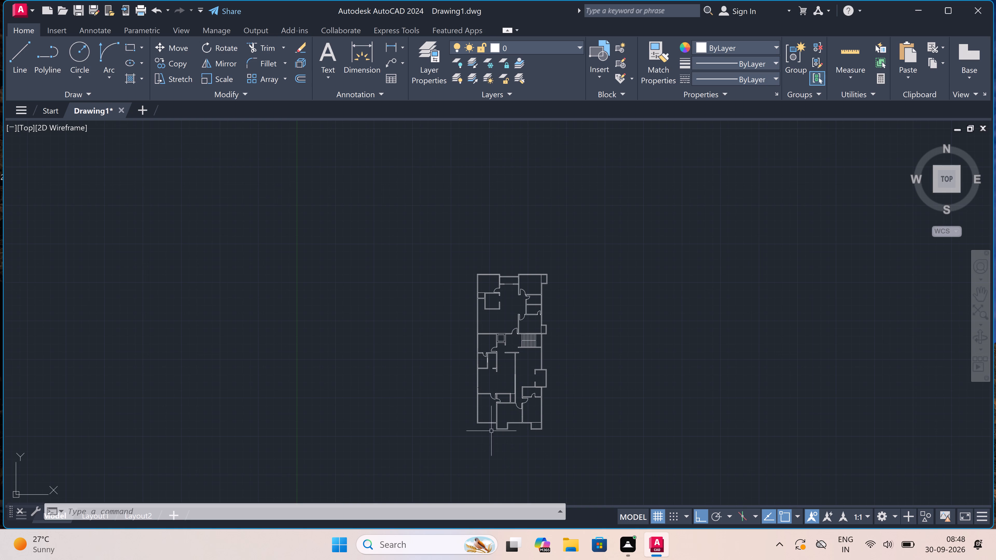
pyautogui.scroll(2, 490, 417)
pyautogui.scroll(3, 506, 436)
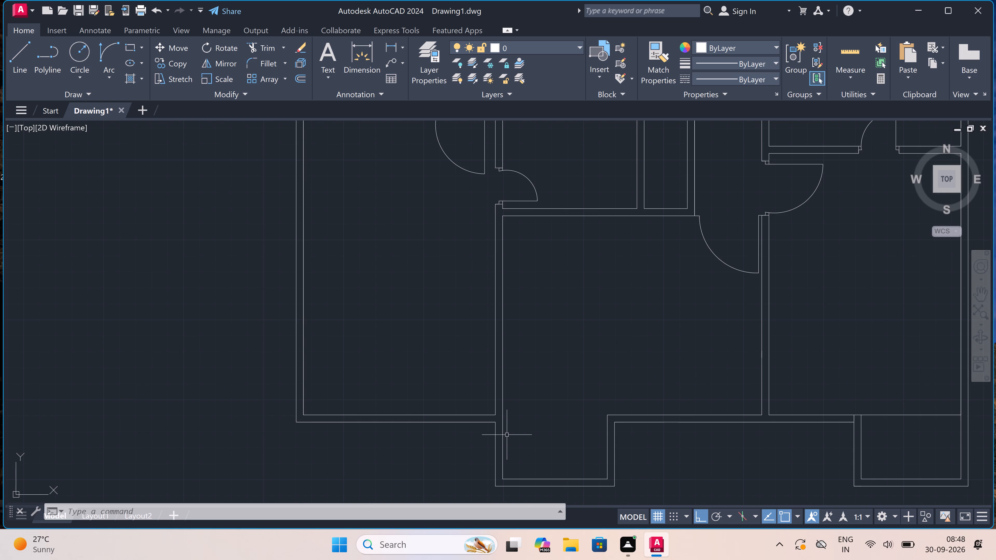
pyautogui.press('l')
pyautogui.press('space')
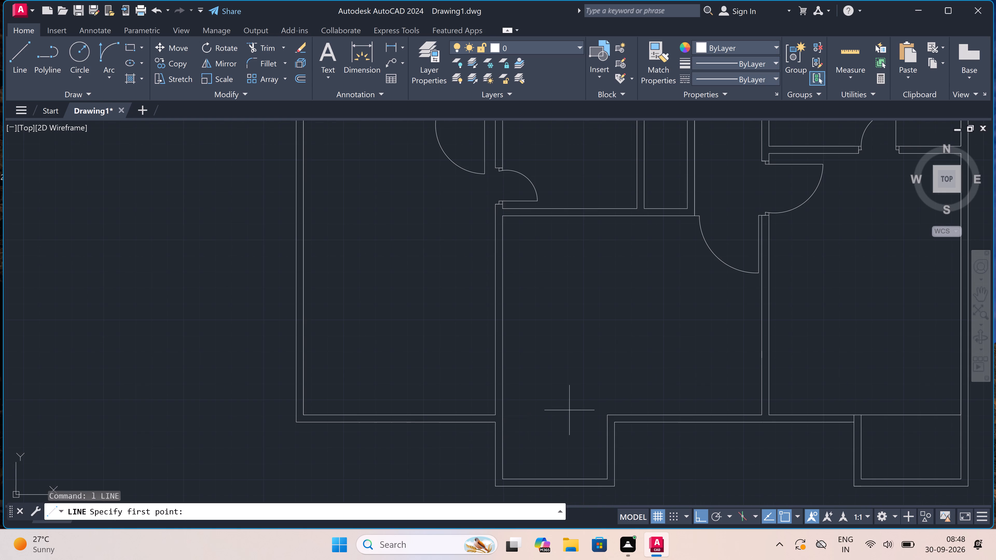
pyautogui.click(604, 418)
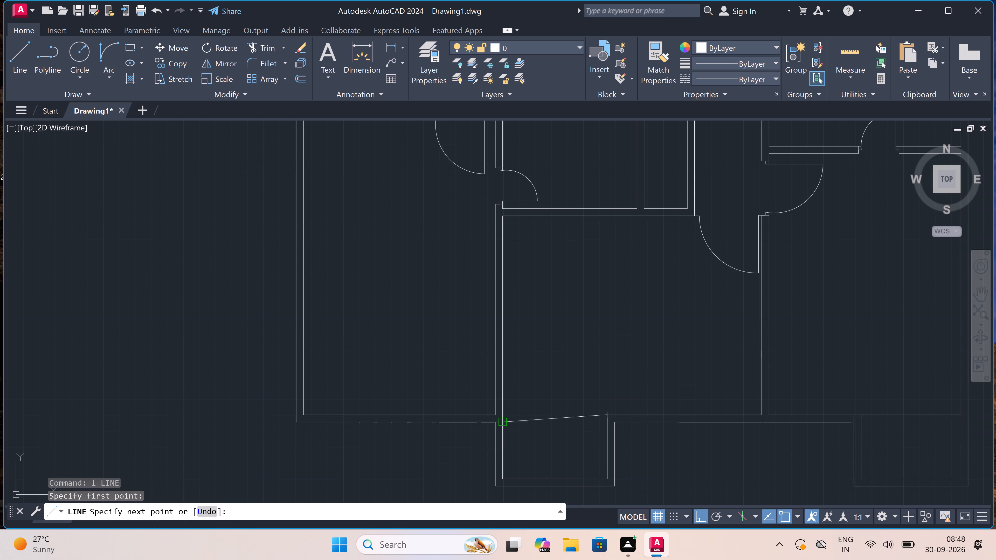
pyautogui.click(501, 414)
pyautogui.press('Escape')
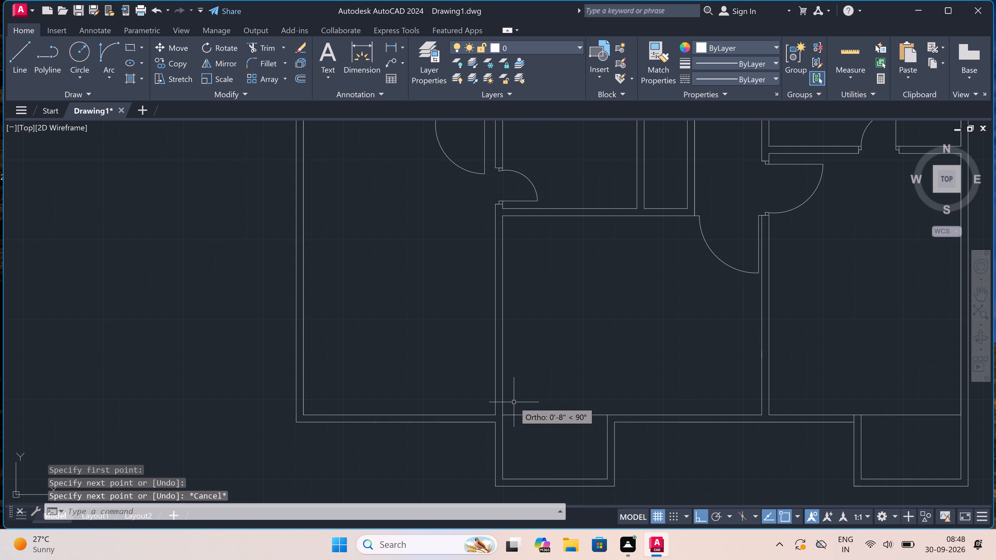
# Extend the inner line of the outer left wall across its small gap above the lower-left room.
pyautogui.scroll(-3, 473, 403)
pyautogui.scroll(2, 473, 402)
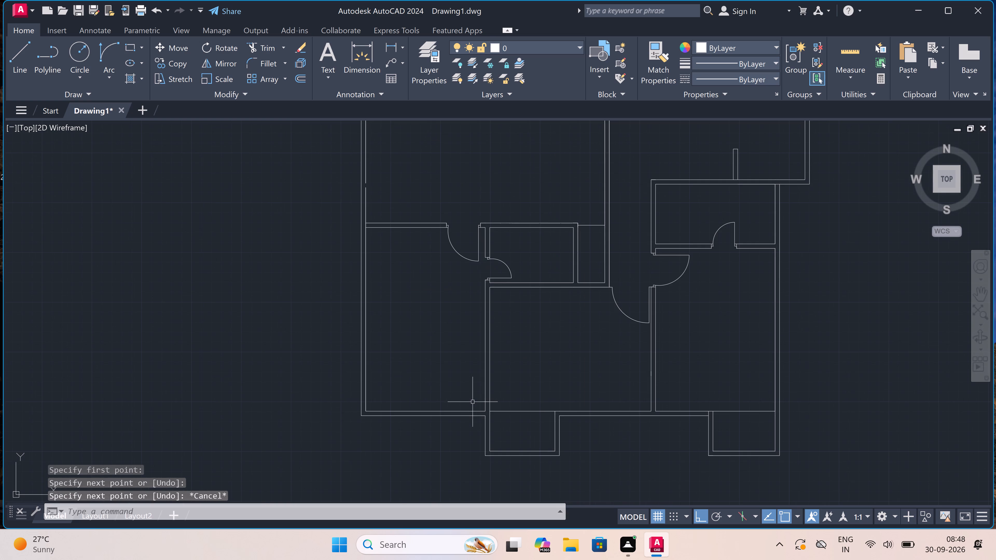
pyautogui.scroll(-2, 473, 402)
pyautogui.scroll(3, 426, 308)
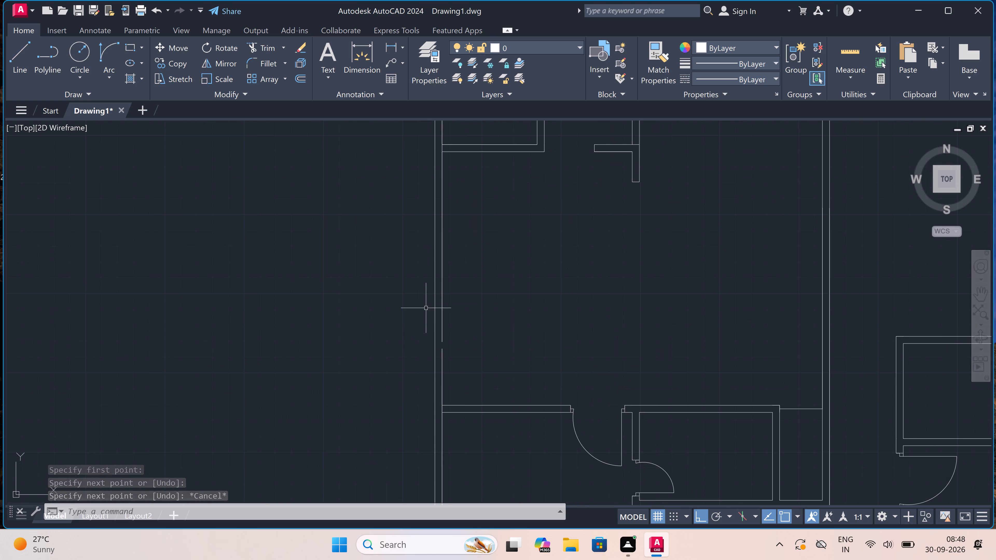
pyautogui.scroll(2, 431, 331)
pyautogui.press('e')
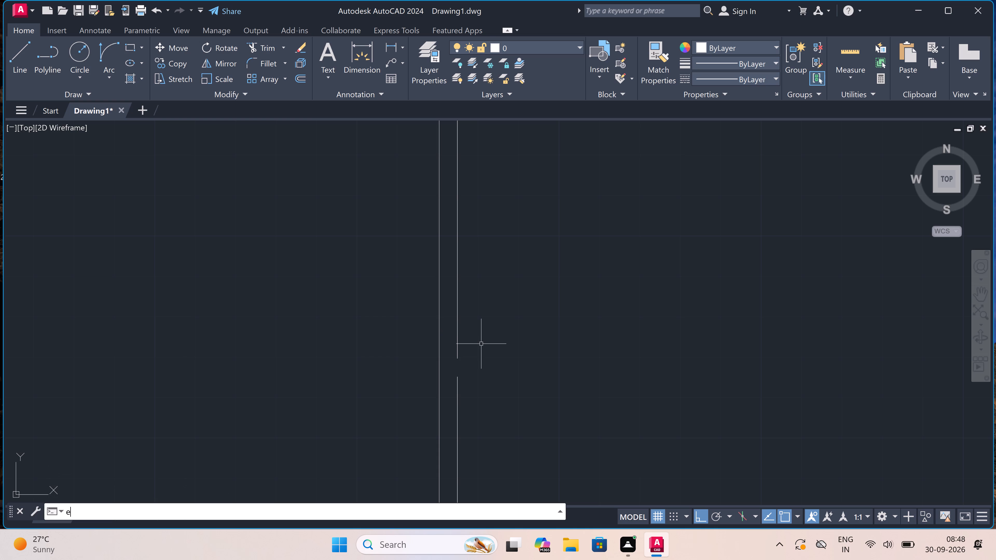
pyautogui.press('x')
pyautogui.press('space')
pyautogui.click(480, 349)
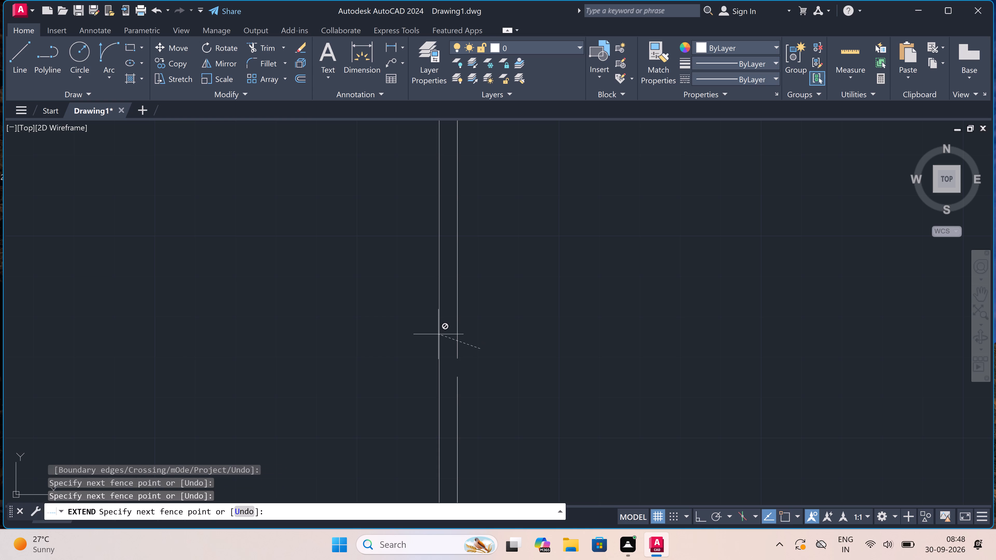
pyautogui.click(439, 336)
pyautogui.scroll(-4, 439, 334)
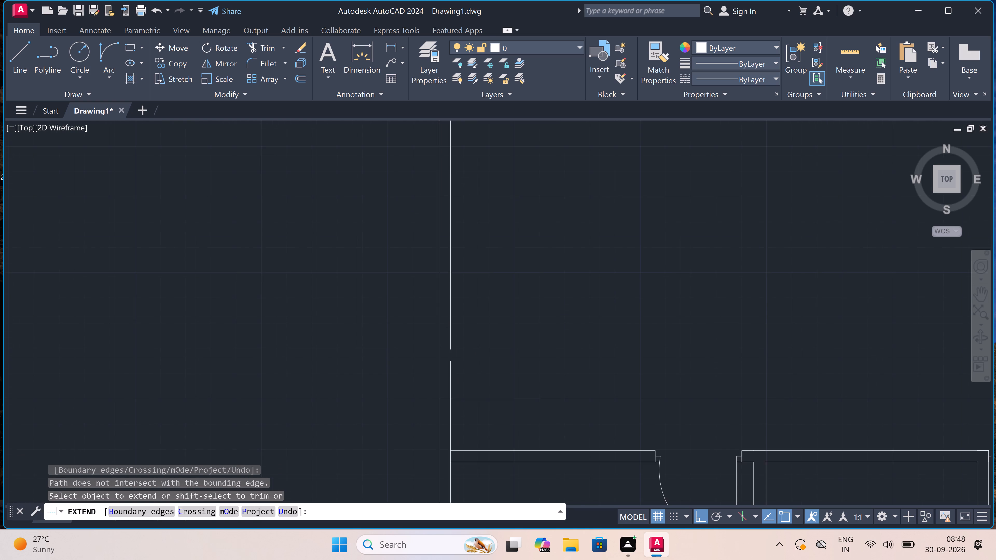
pyautogui.click(441, 345)
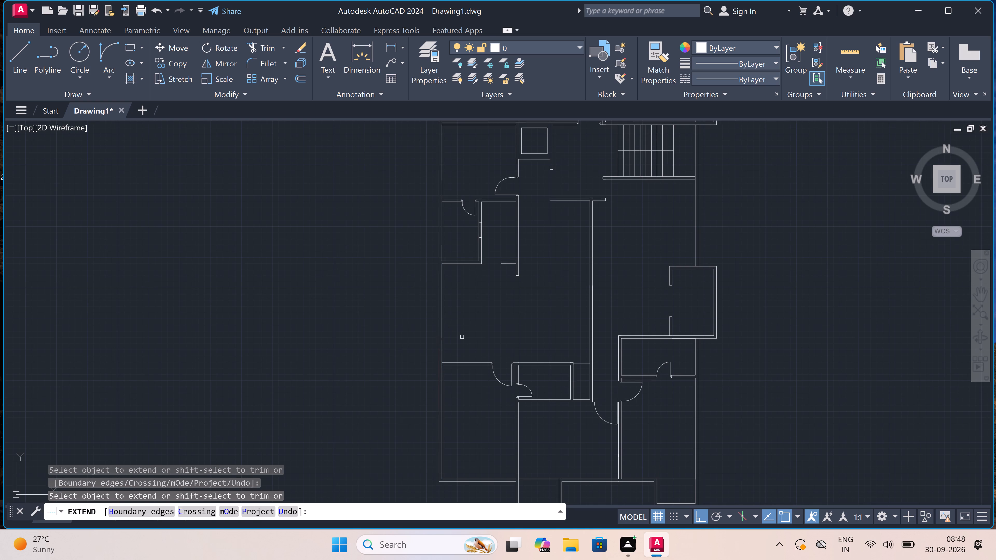
pyautogui.press('Escape')
# Draw two jamb lines about 6' apart across the lower-left room's front wall, one partway along and one at its right end.
pyautogui.scroll(2, 484, 331)
pyautogui.scroll(-1, 484, 331)
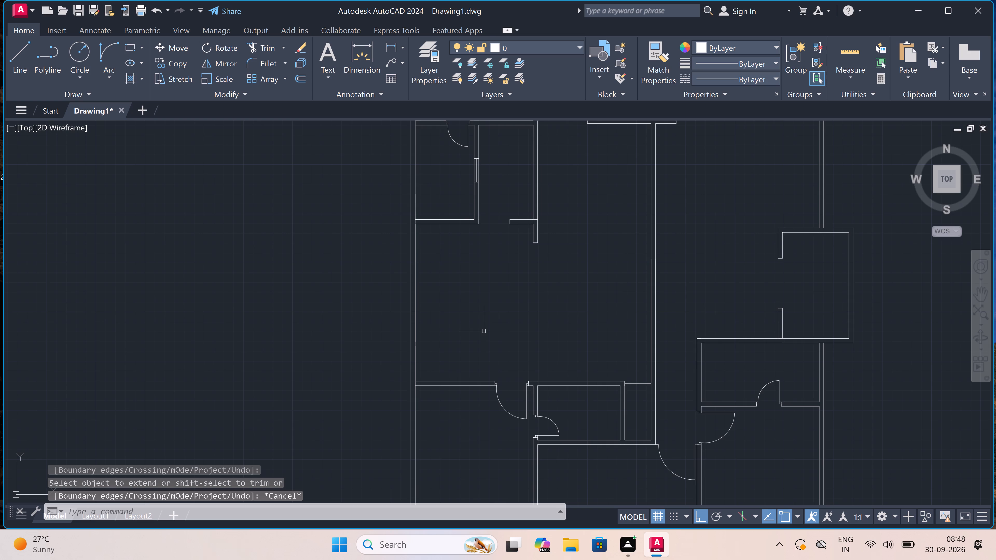
pyautogui.scroll(-1, 484, 331)
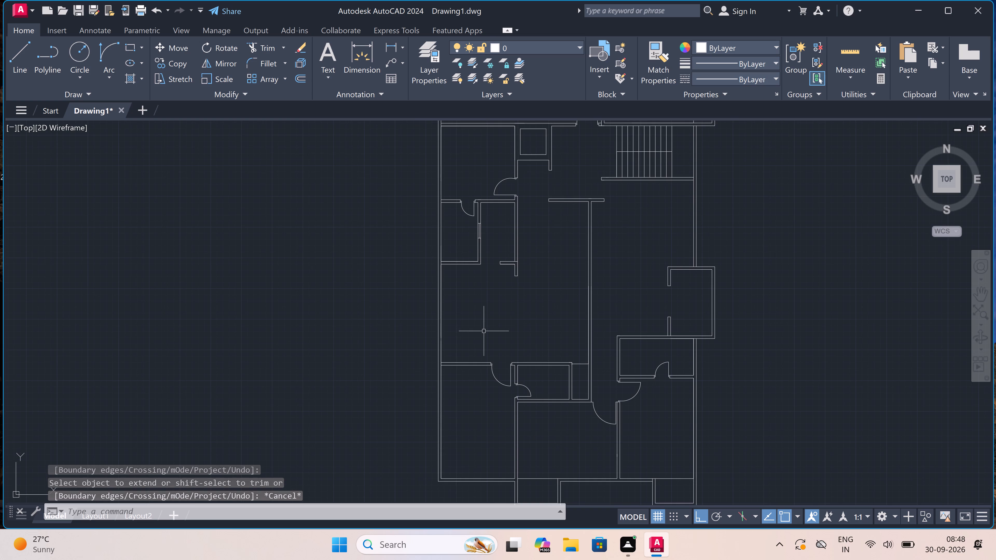
pyautogui.scroll(-2, 484, 331)
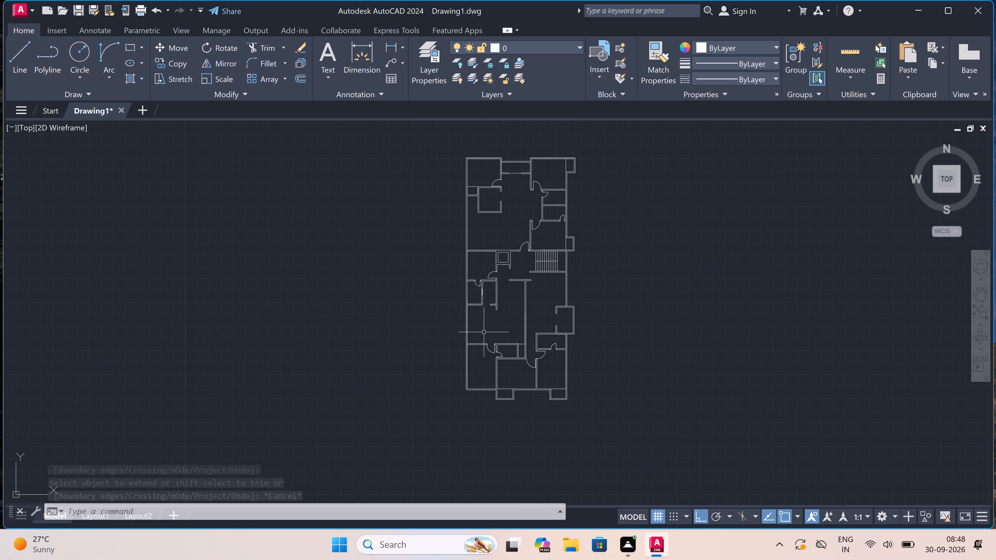
pyautogui.scroll(3, 473, 394)
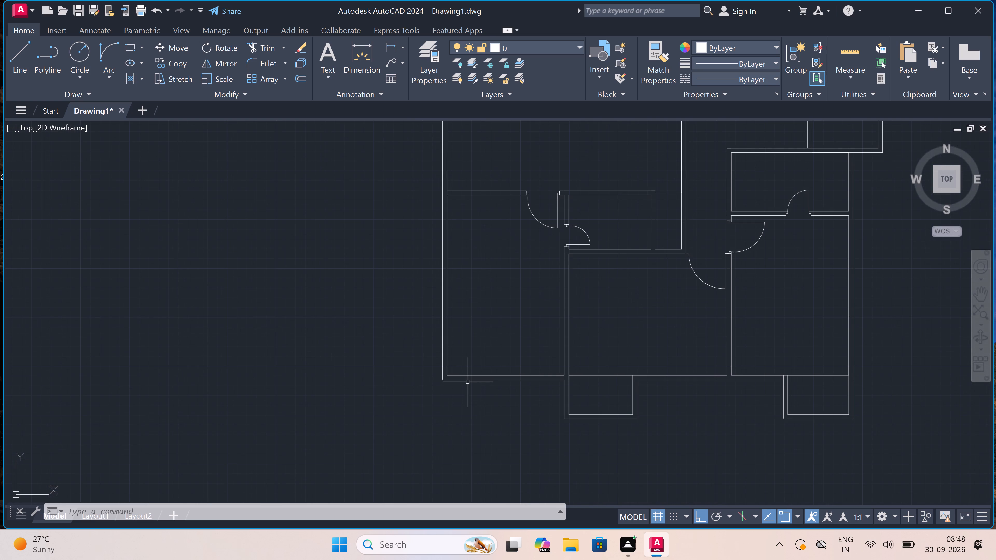
pyautogui.scroll(2, 473, 377)
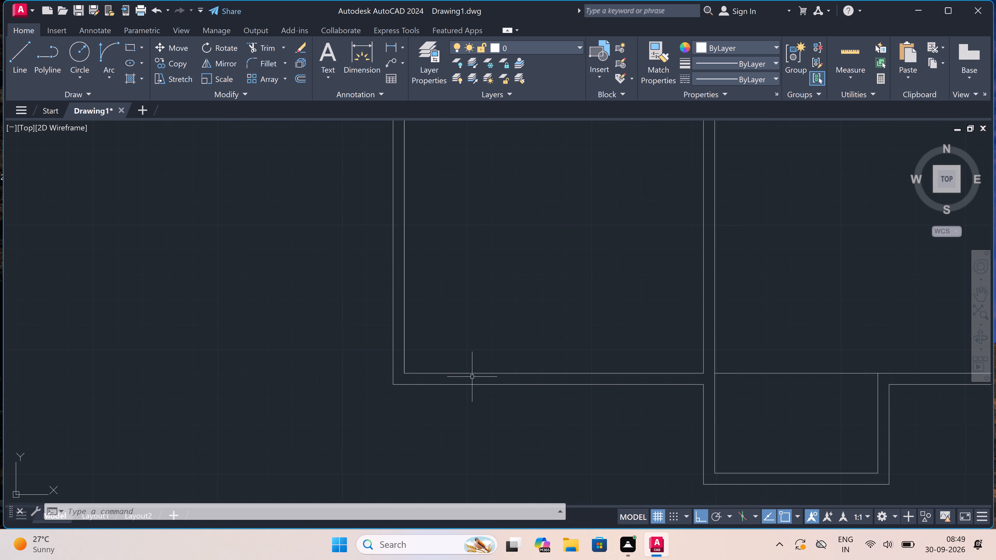
pyautogui.press('l')
pyautogui.press('space')
pyautogui.scroll(-1, 472, 375)
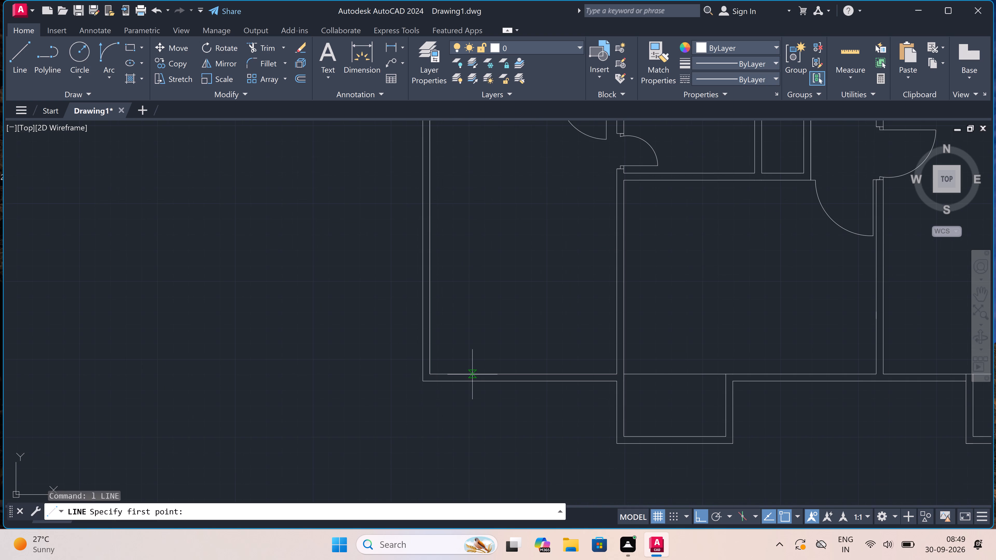
pyautogui.click(501, 373)
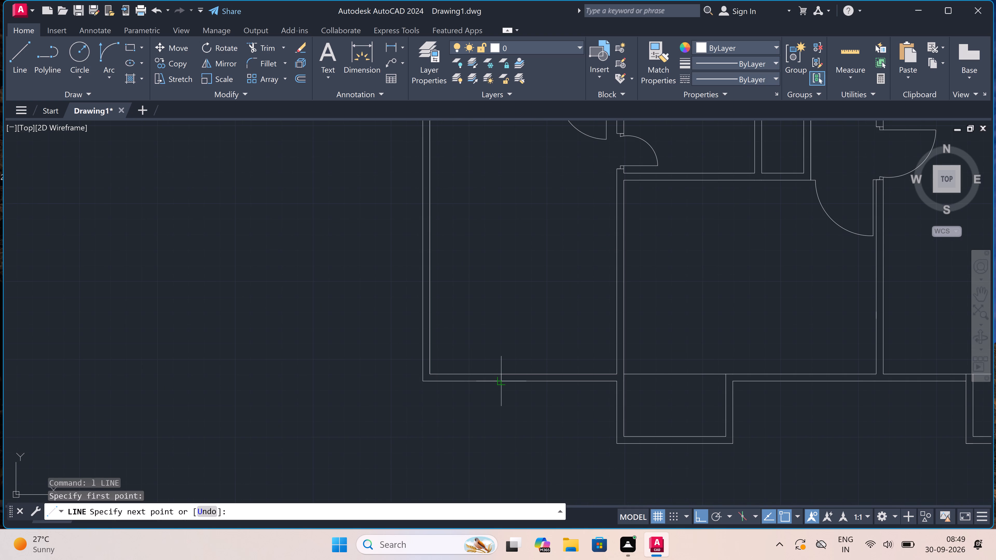
pyautogui.click(502, 383)
pyautogui.press('Escape')
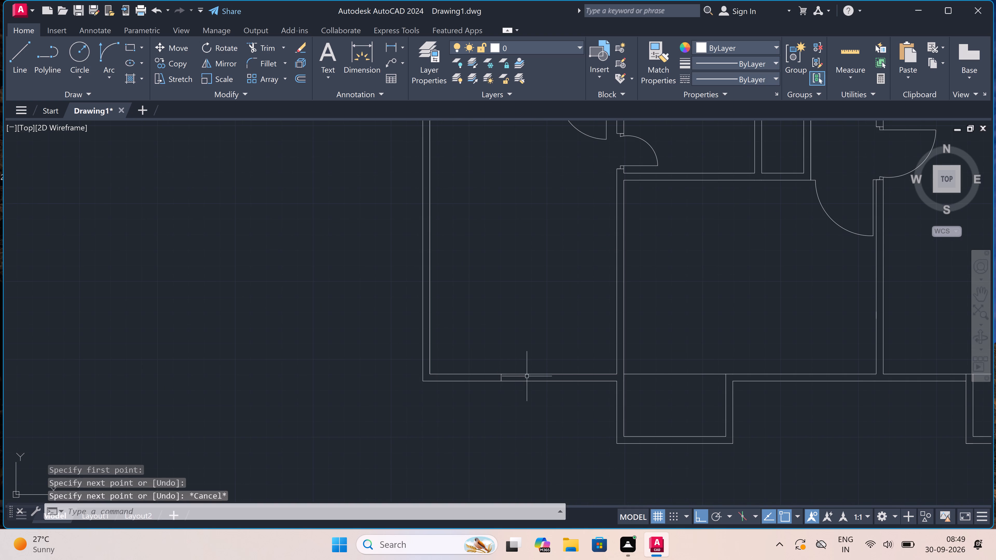
pyautogui.press('space')
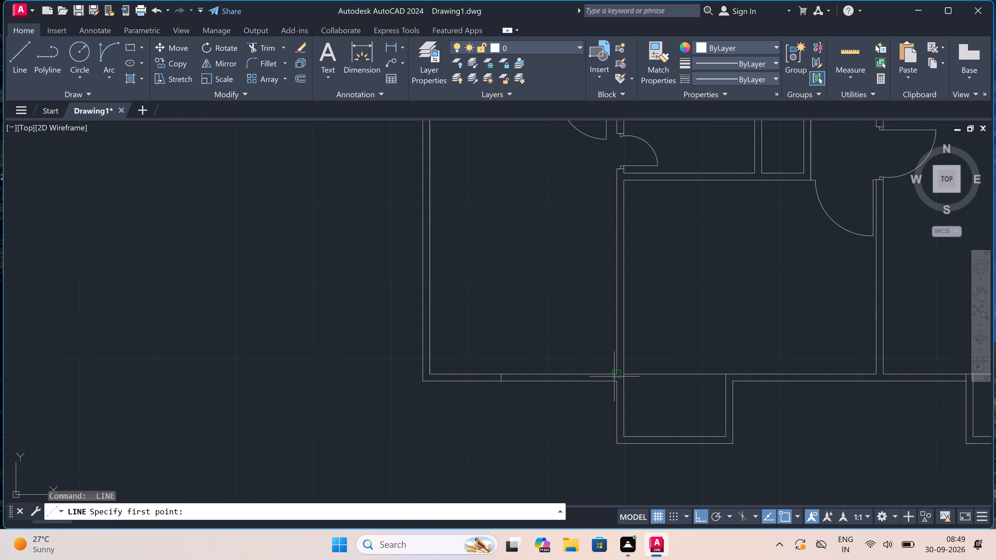
pyautogui.click(618, 375)
pyautogui.click(618, 381)
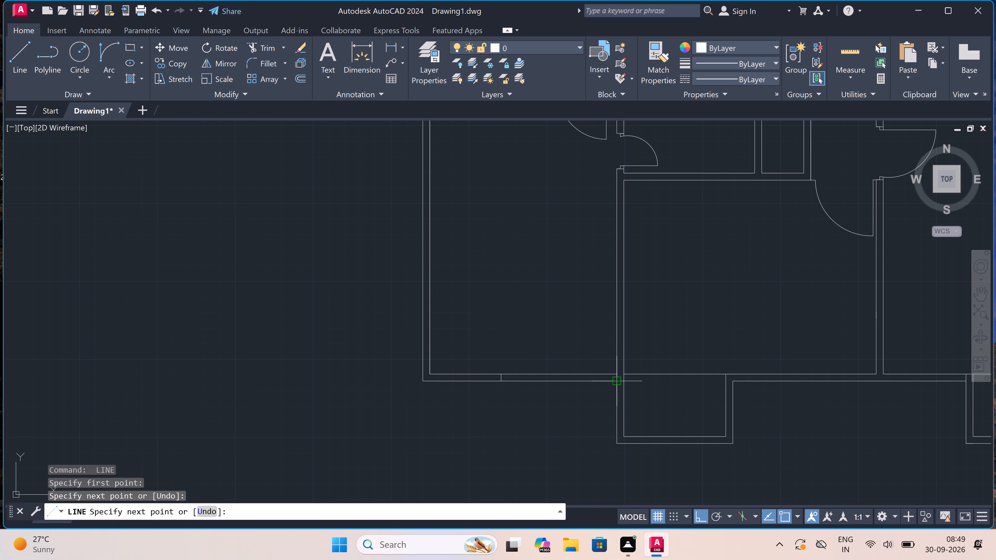
pyautogui.press('Escape')
# Trim both front wall lines between the two jambs to open the lower-left room's front wall.
pyautogui.press('t')
pyautogui.press('r')
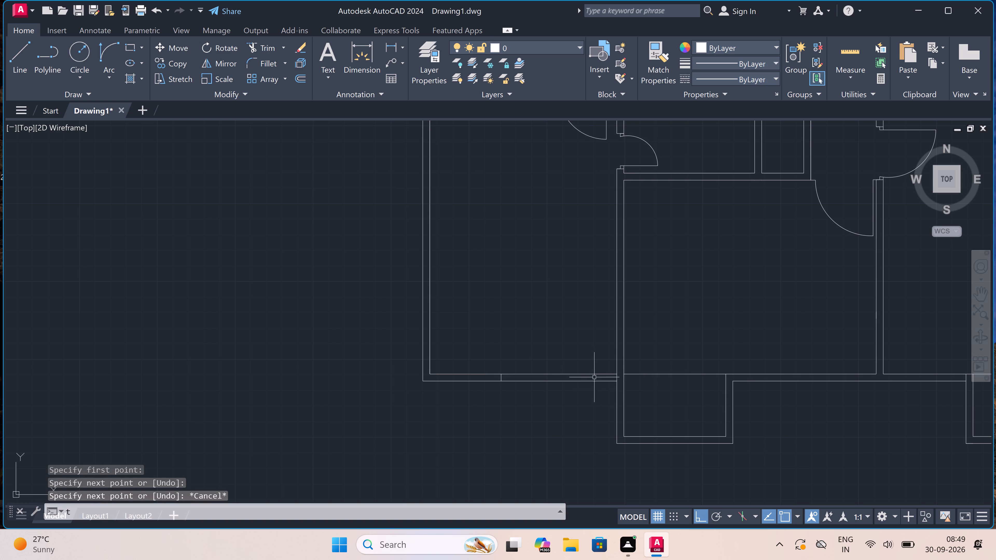
pyautogui.press('space')
pyautogui.click(578, 341)
pyautogui.click(563, 433)
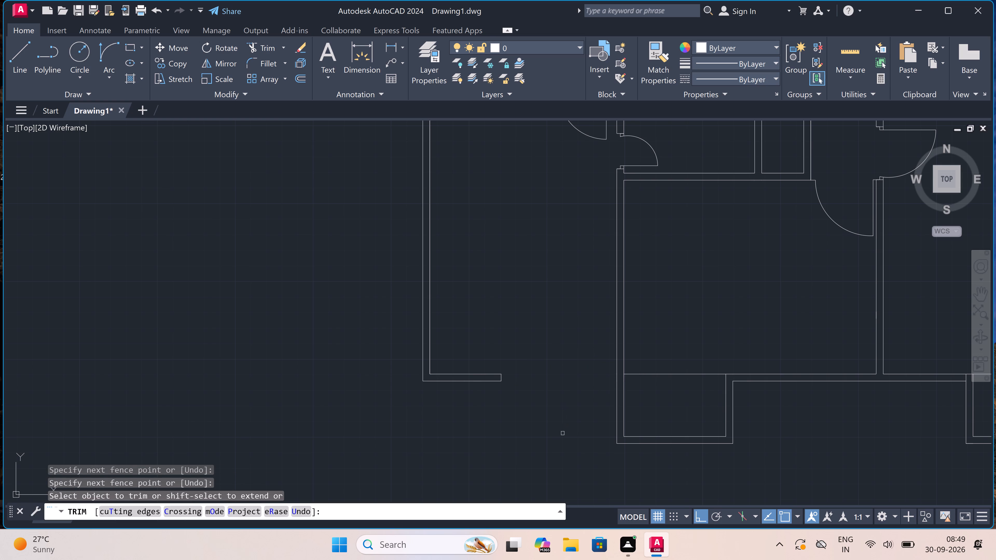
pyautogui.press('Escape')
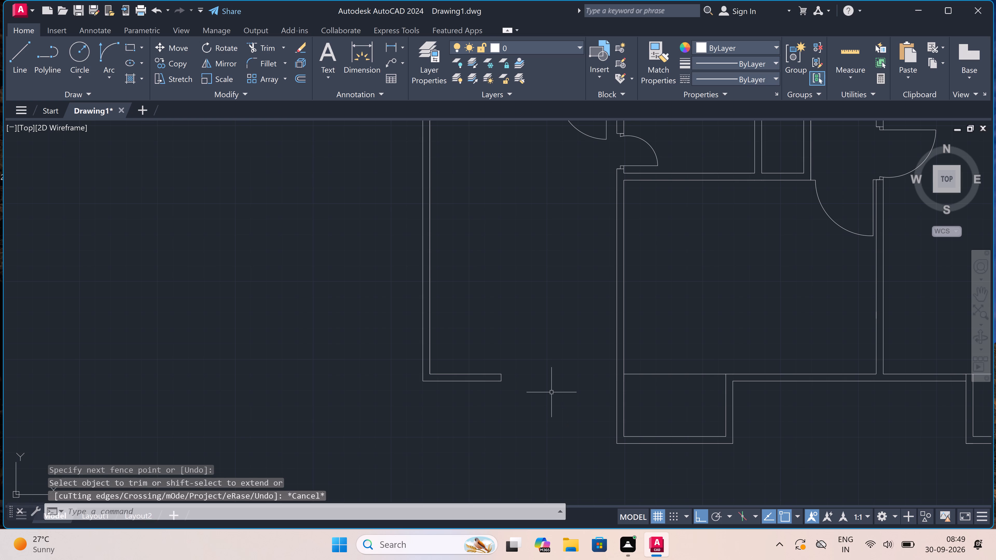
# Draw a horizontal centre line across the front wall opening from the left jamb's midpoint to the partition wall at its right end.
pyautogui.press('l')
pyautogui.press('space')
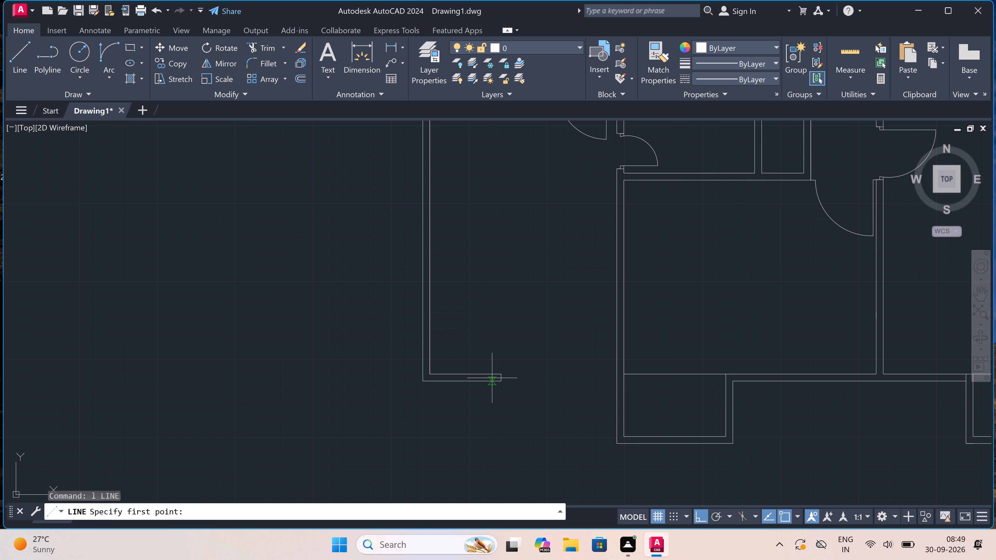
pyautogui.click(501, 377)
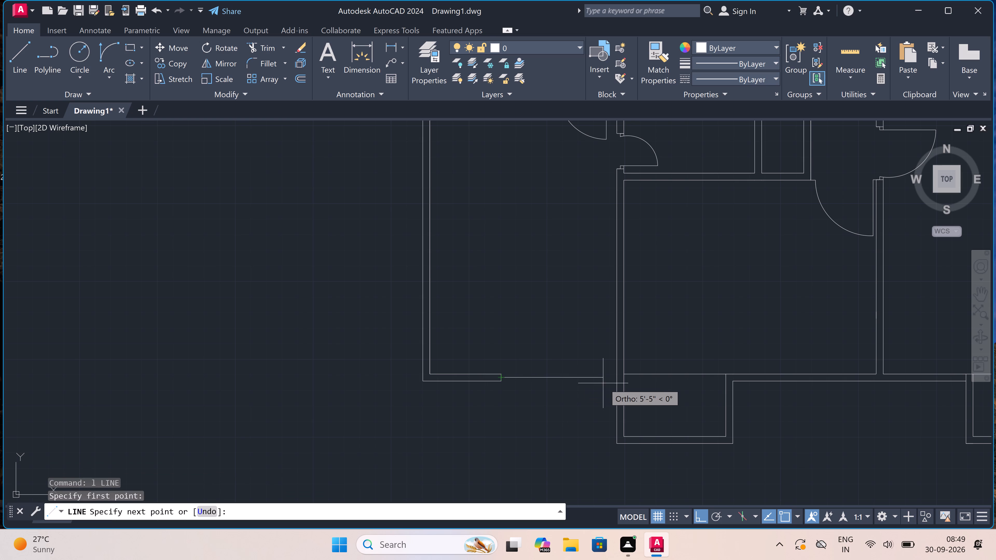
pyautogui.scroll(3, 609, 383)
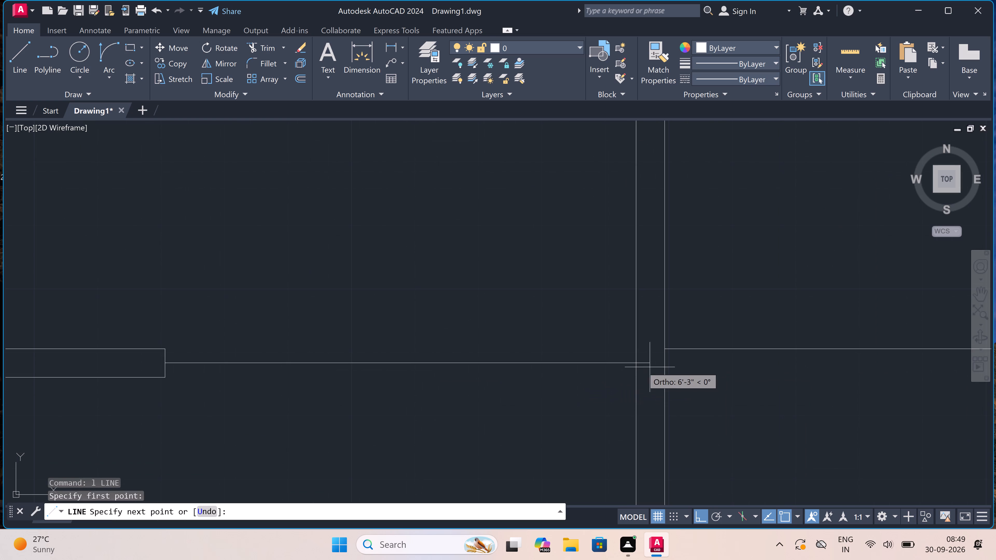
pyautogui.click(636, 366)
pyautogui.press('Escape')
pyautogui.scroll(-2, 493, 347)
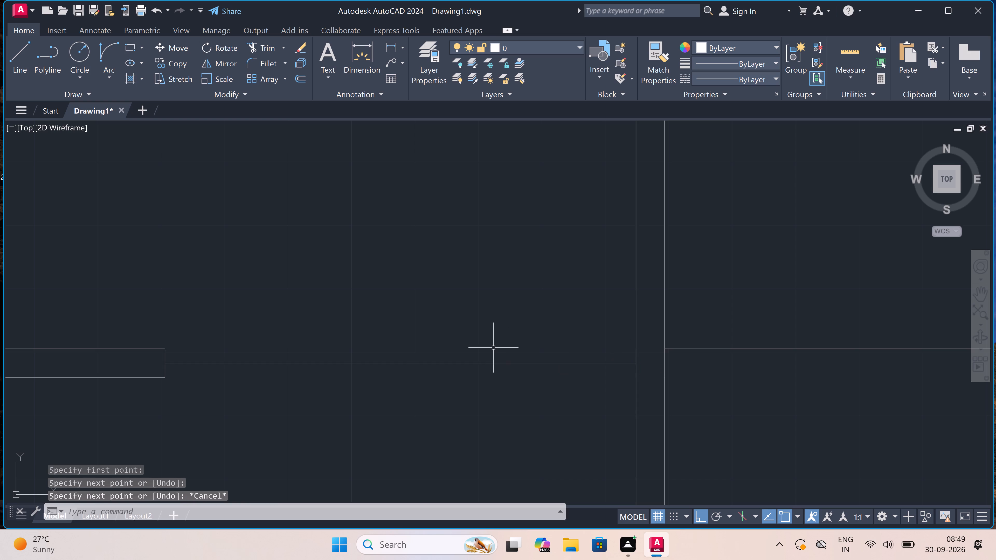
# Draw a 3'6" line straight down from the outer bottom-left corner of the lower-left room.
pyautogui.scroll(-2, 493, 347)
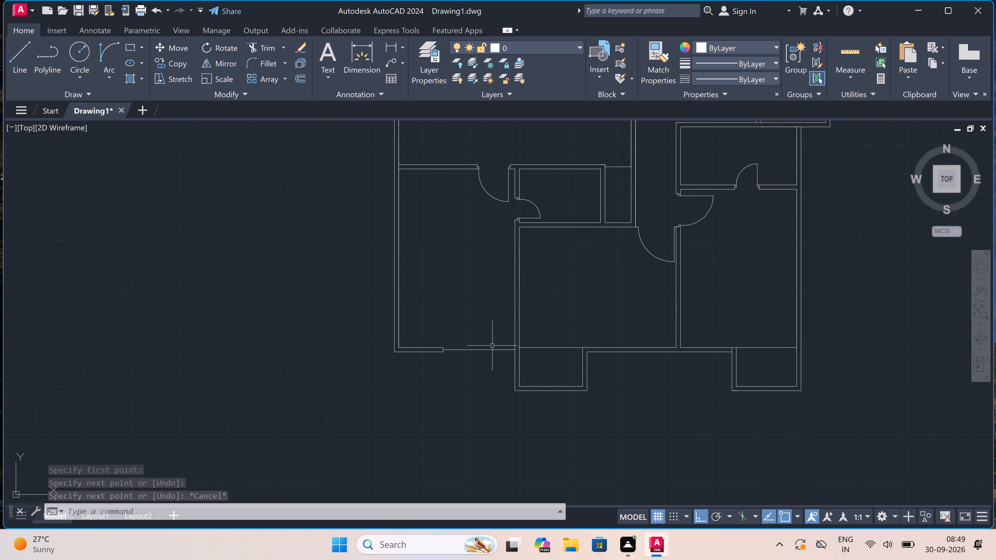
pyautogui.scroll(1, 470, 381)
pyautogui.press('l')
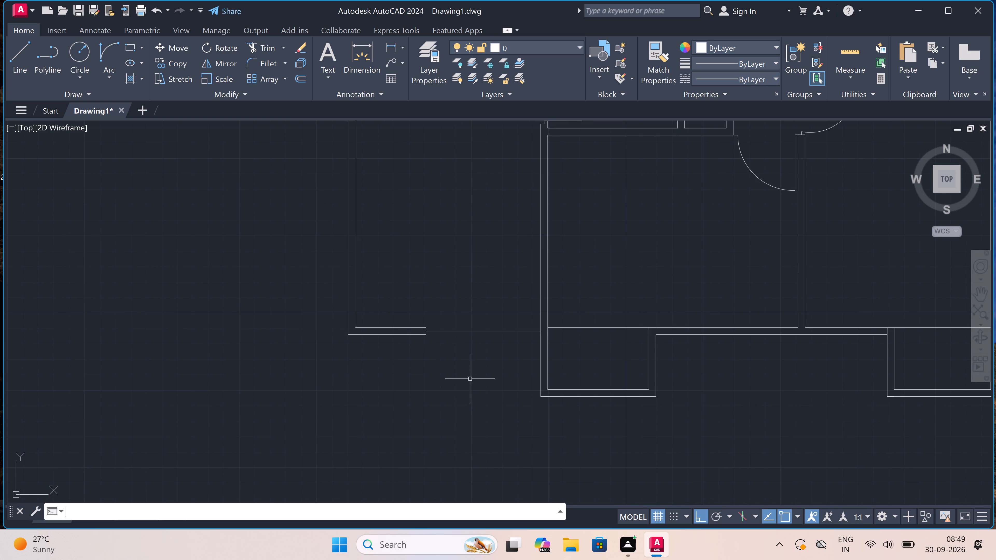
pyautogui.press('space')
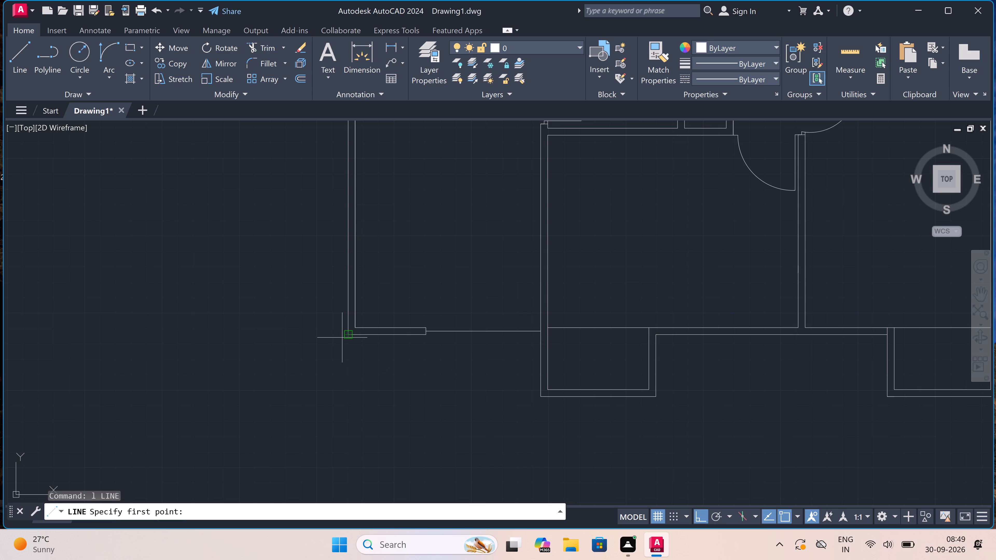
pyautogui.click(347, 332)
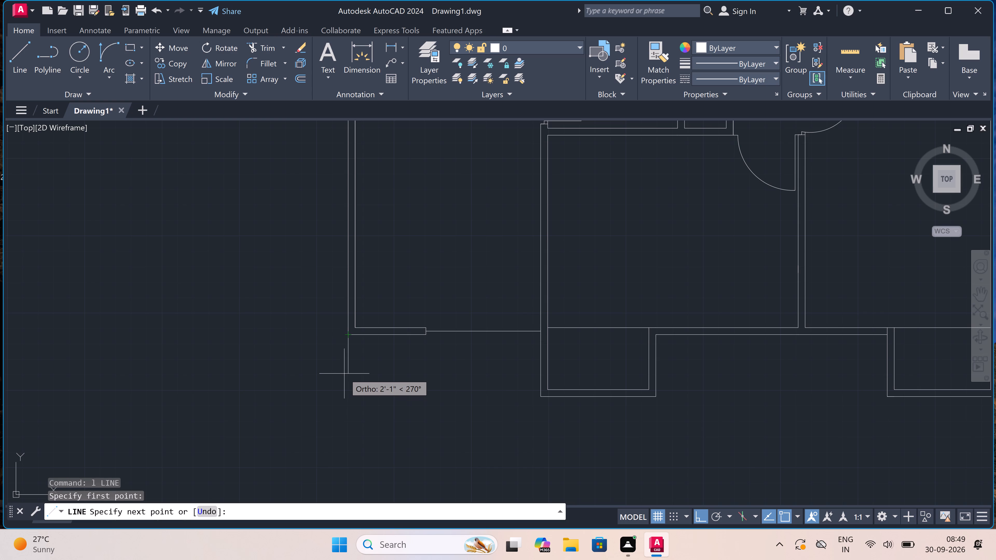
pyautogui.write("3'")
pyautogui.write('6"')
pyautogui.press('space')
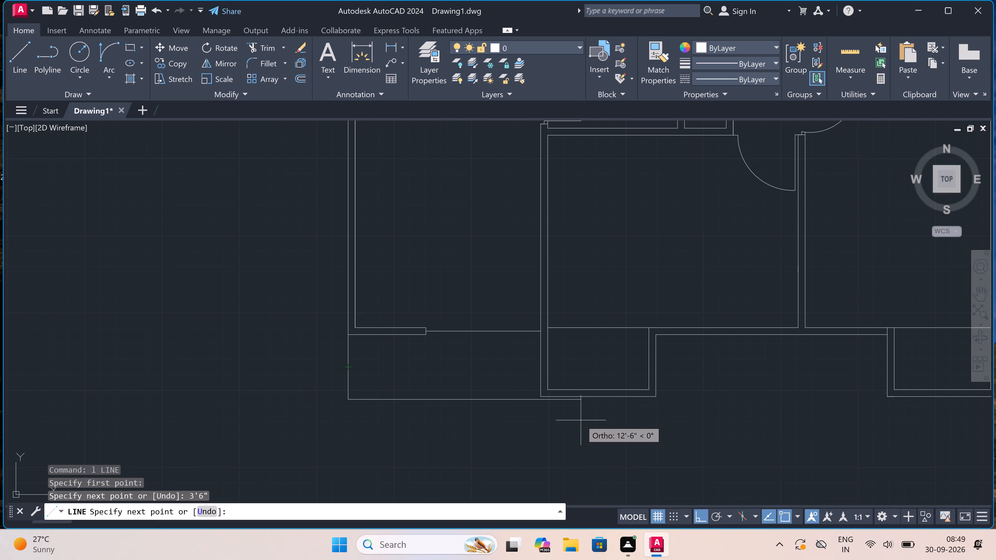
pyautogui.scroll(-1, 579, 418)
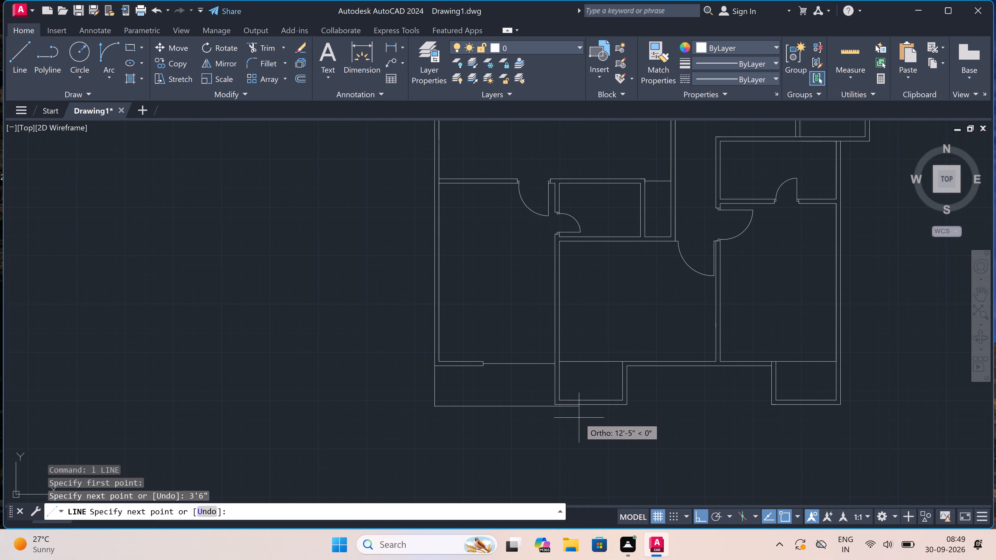
pyautogui.scroll(-4, 579, 418)
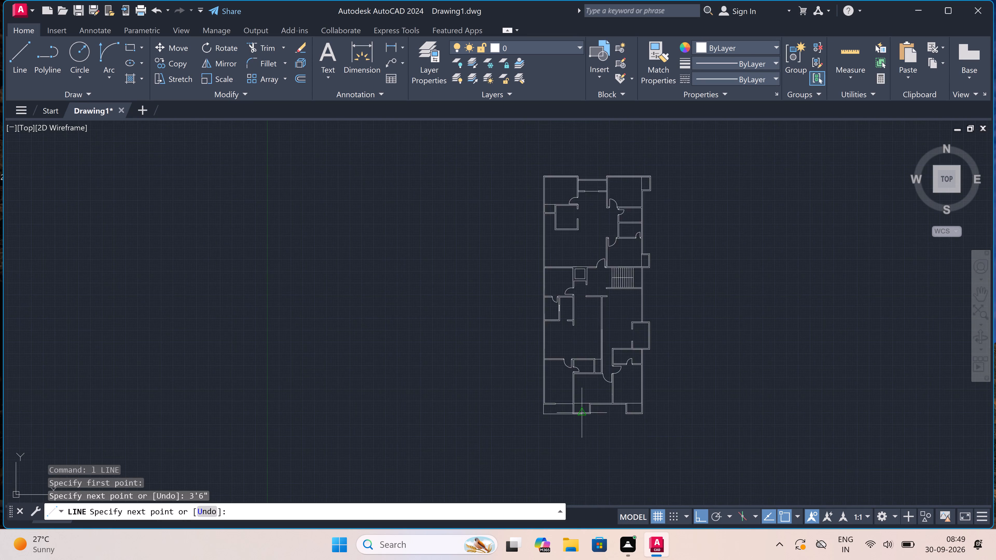
pyautogui.scroll(4, 579, 415)
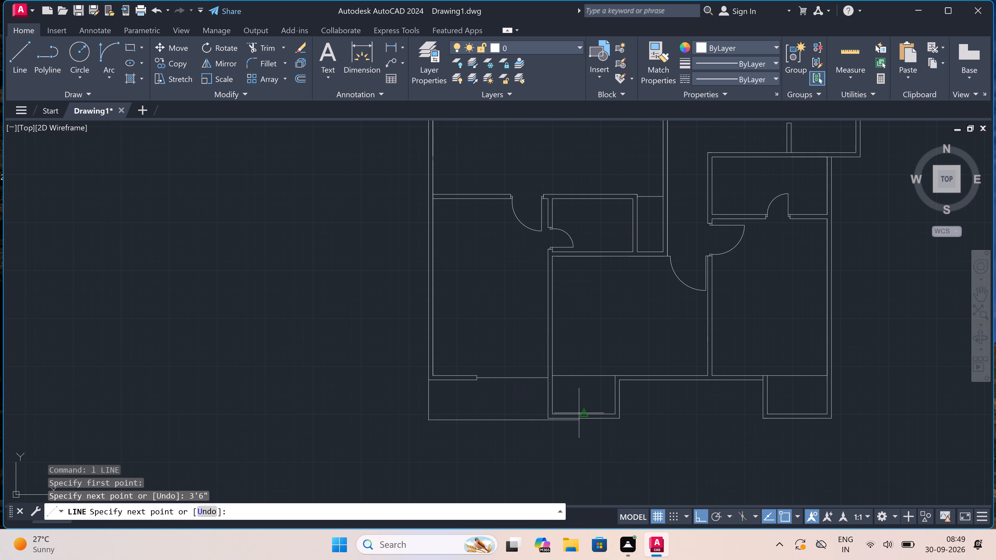
pyautogui.press('Escape')
# Draw a line 2'6" down the middle room's front projection along its left inner face, continuing horizontally to its right inner face.
pyautogui.press('l')
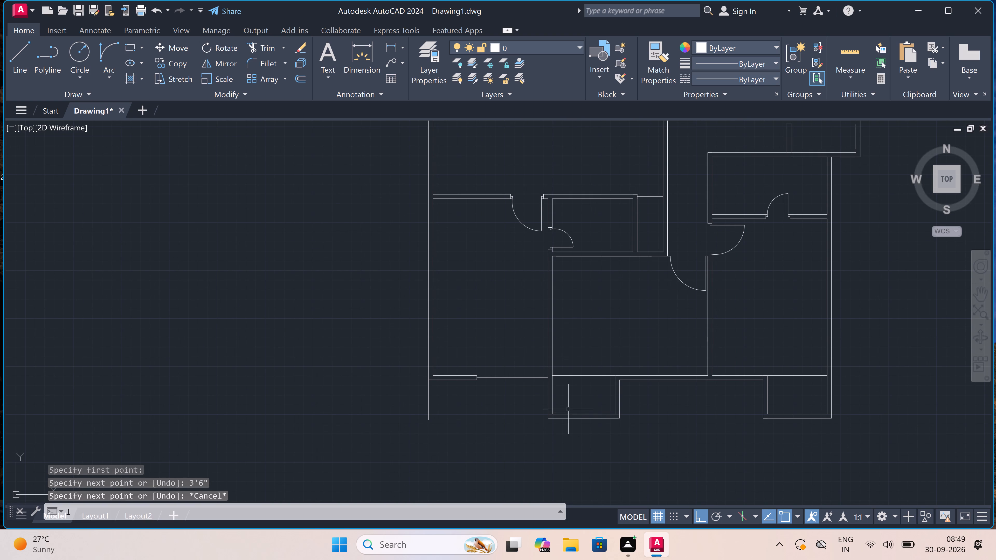
pyautogui.press('space')
pyautogui.scroll(2, 554, 394)
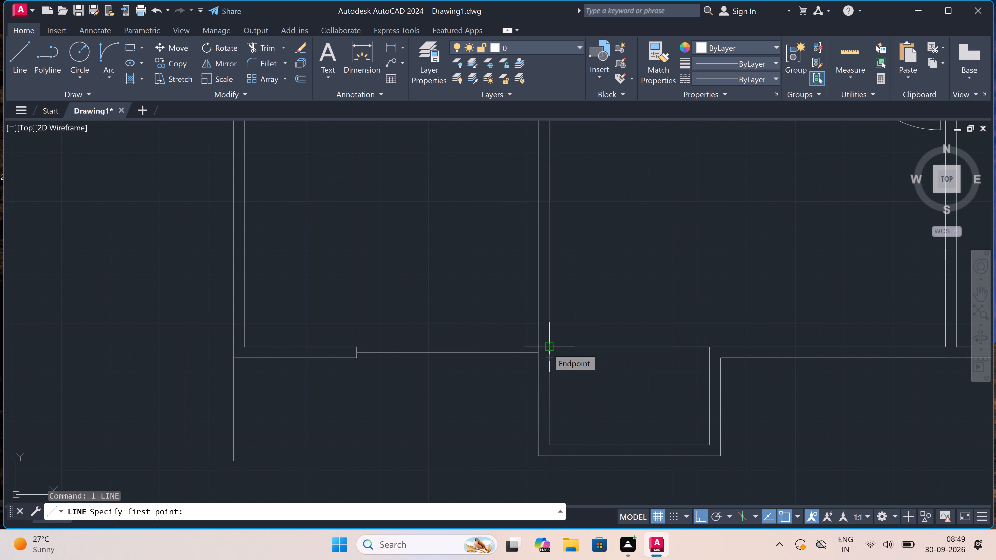
pyautogui.click(550, 359)
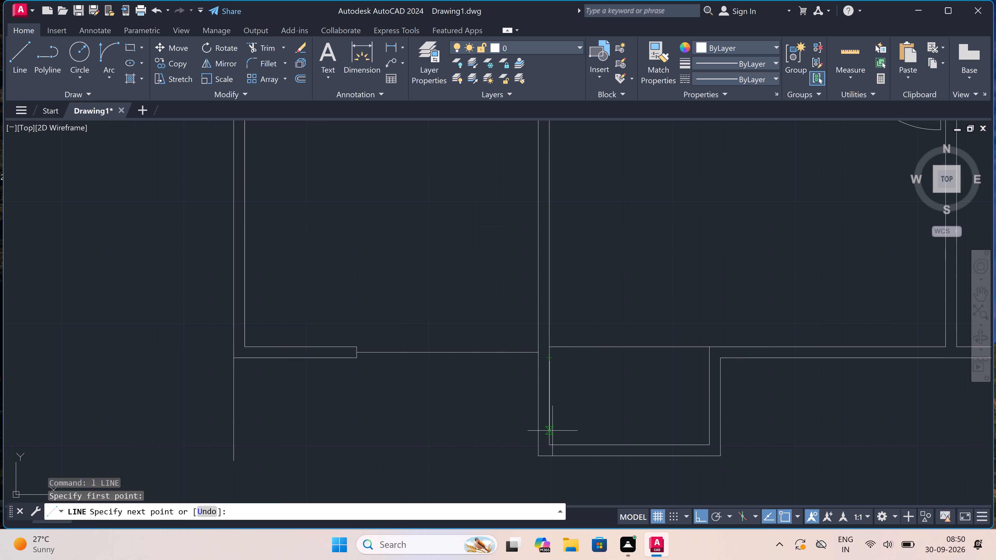
pyautogui.write('2\'6"')
pyautogui.press('space')
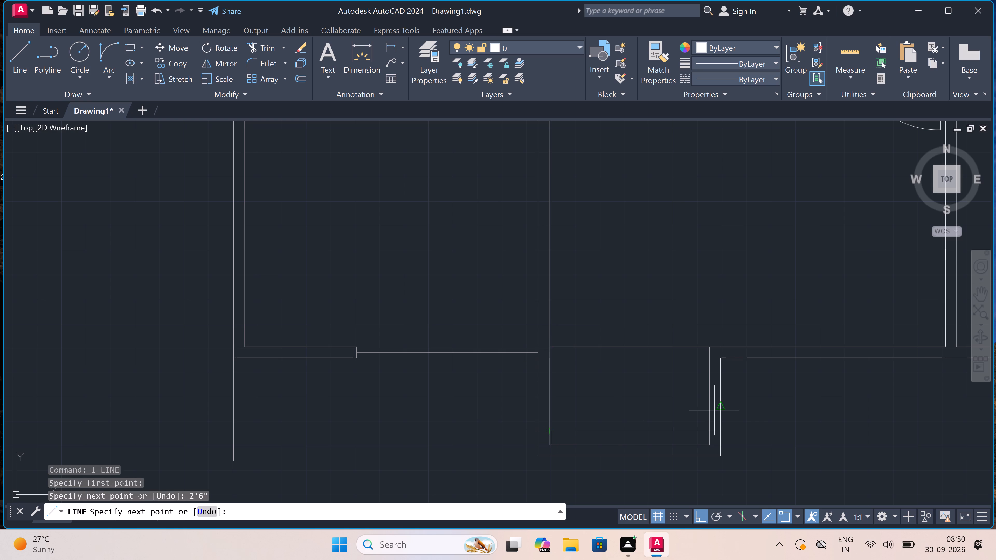
pyautogui.click(709, 431)
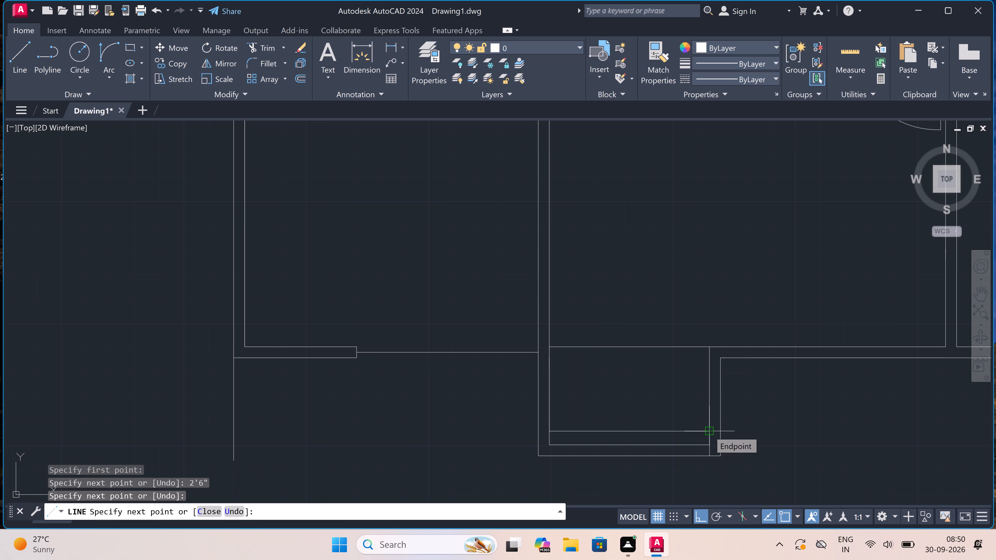
pyautogui.press('Escape')
# Extend the middle projection's original inner front line at both ends to meet the outer side wall lines.
pyautogui.press('e')
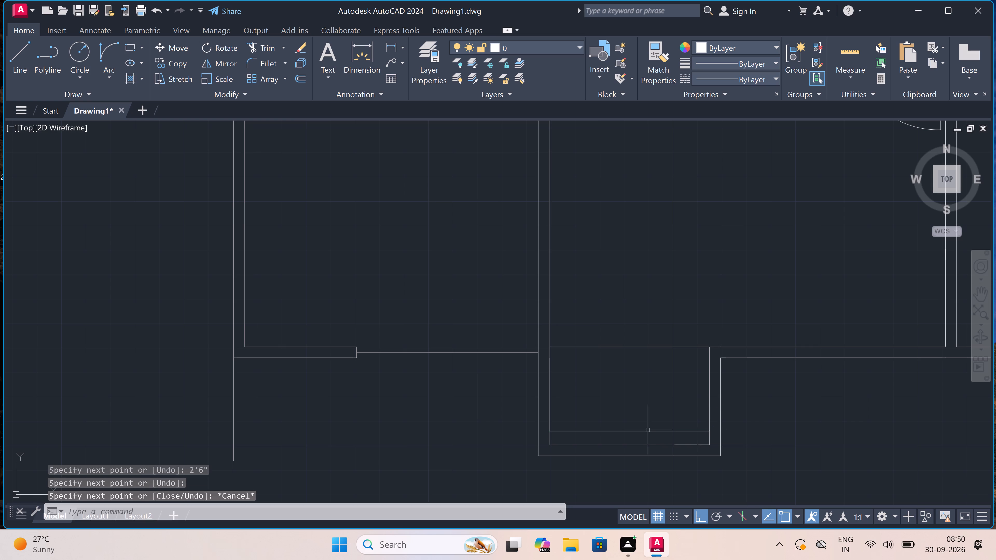
pyautogui.press('x')
pyautogui.press('space')
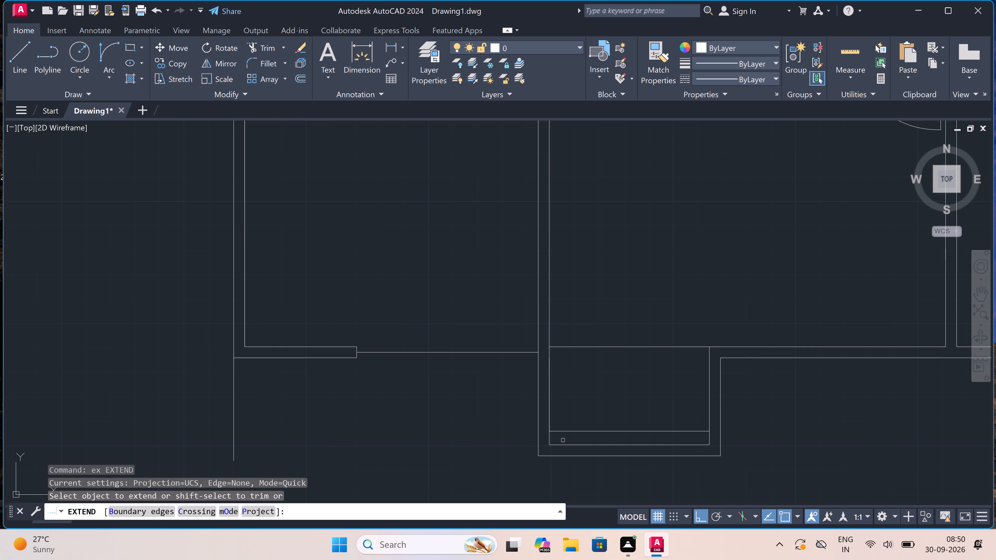
pyautogui.scroll(2, 551, 439)
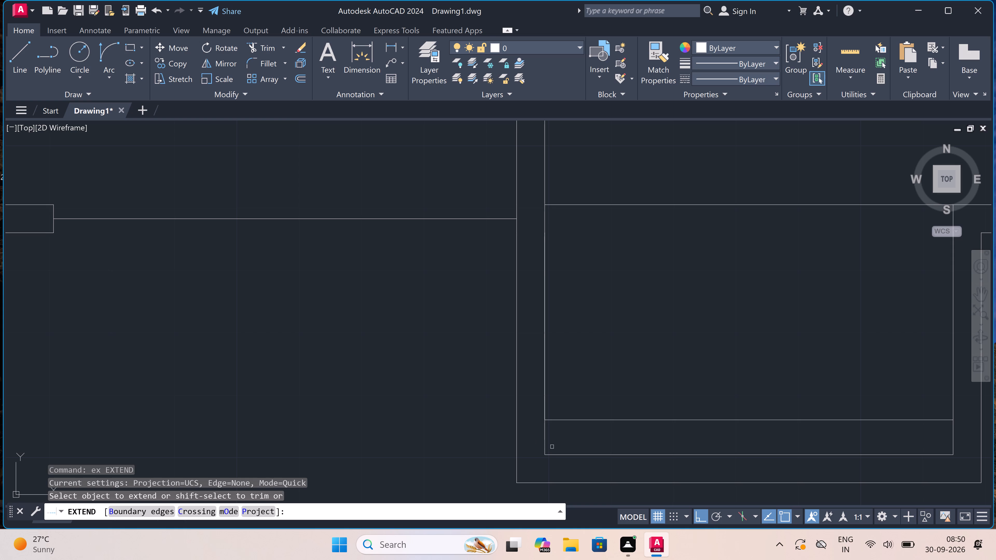
pyautogui.click(553, 454)
pyautogui.scroll(-1, 554, 453)
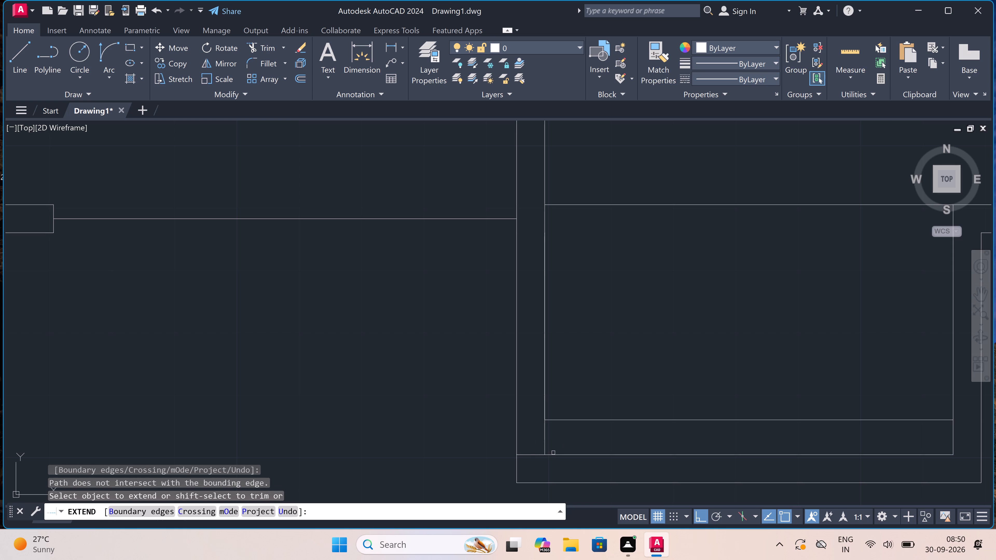
pyautogui.scroll(-1, 553, 453)
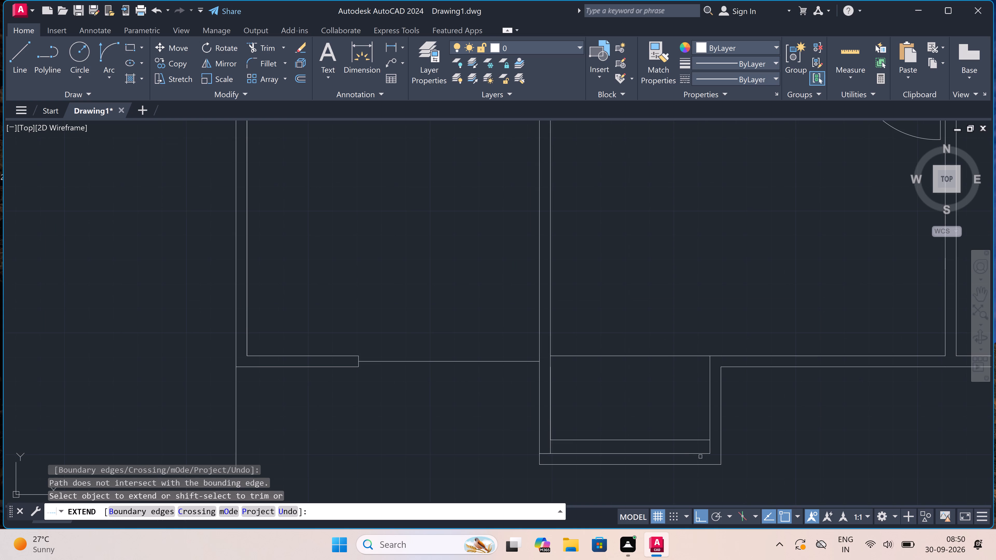
pyautogui.click(700, 452)
pyautogui.press('Escape')
# Trim away the middle projection's original outer front line and the leftover wall stubs at both of its lower corners.
pyautogui.press('t')
pyautogui.press('r')
pyautogui.press('space')
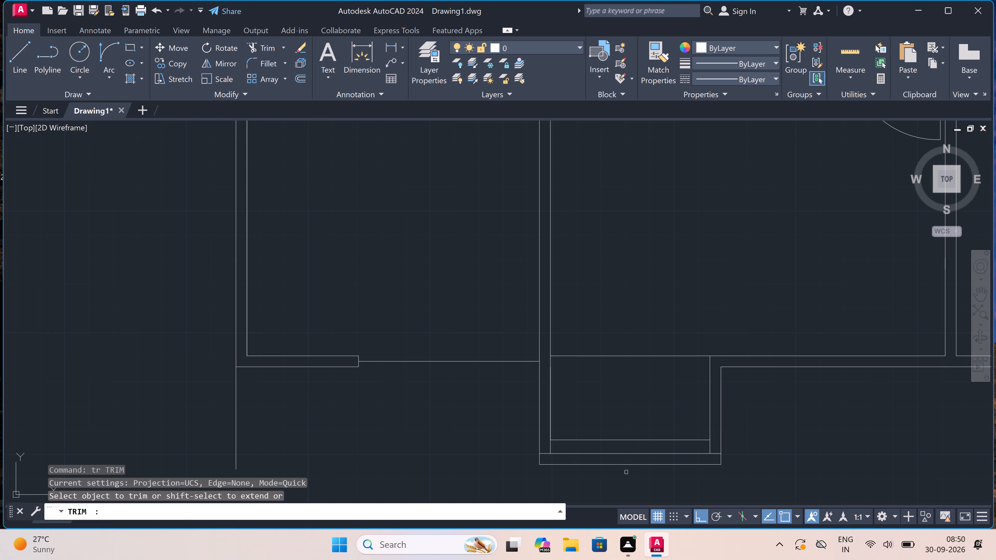
pyautogui.click(625, 466)
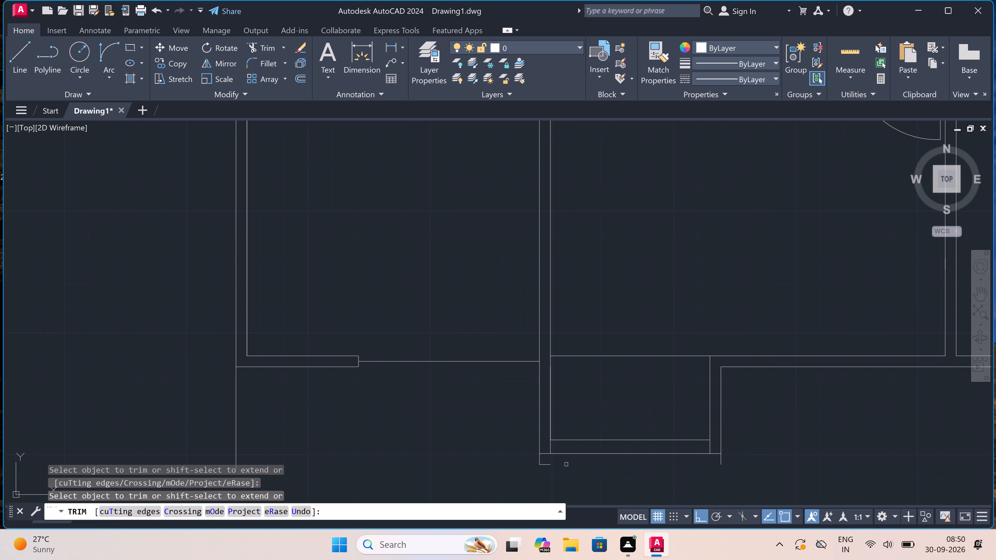
pyautogui.click(557, 464)
pyautogui.click(516, 463)
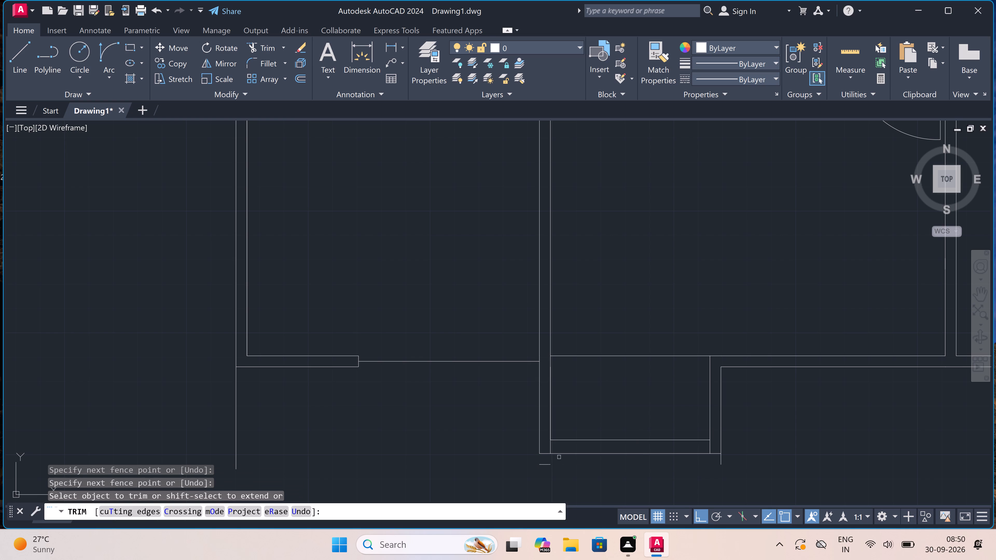
pyautogui.click(544, 466)
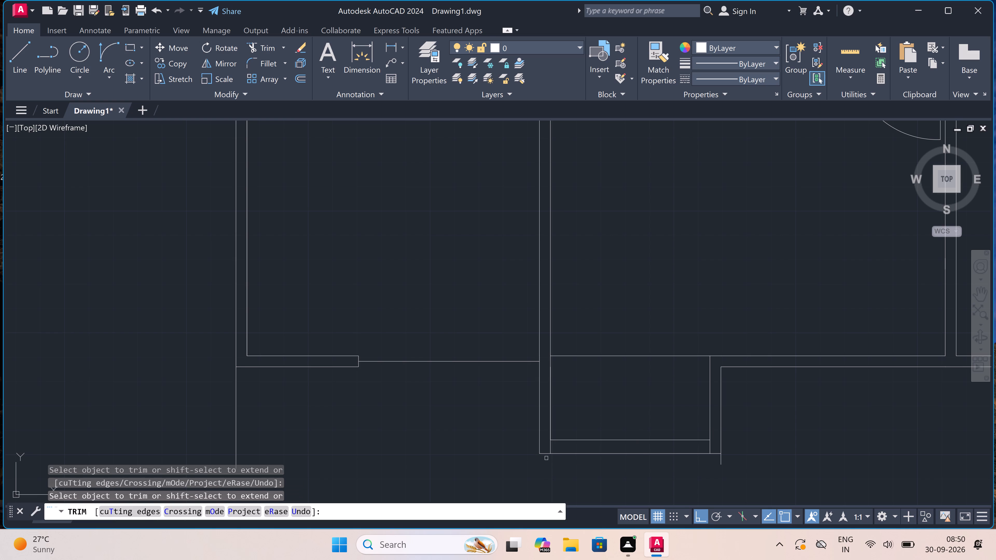
pyautogui.click(545, 444)
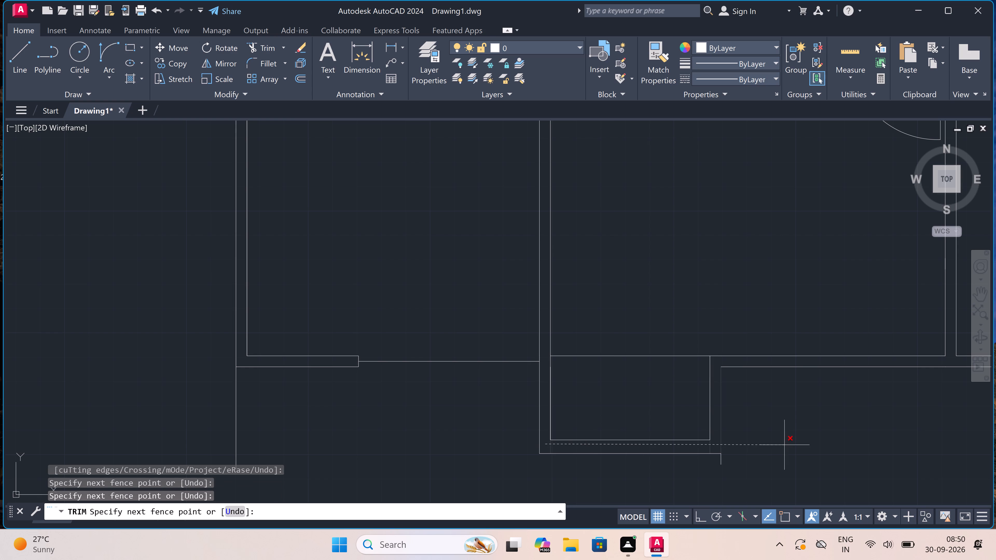
pyautogui.click(715, 449)
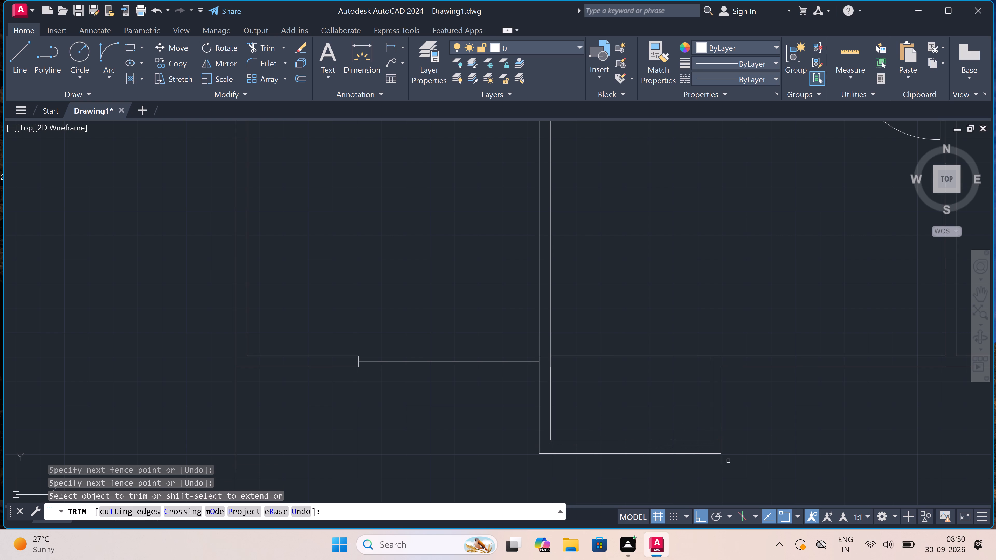
pyautogui.click(728, 461)
pyautogui.click(712, 467)
pyautogui.scroll(-4, 523, 453)
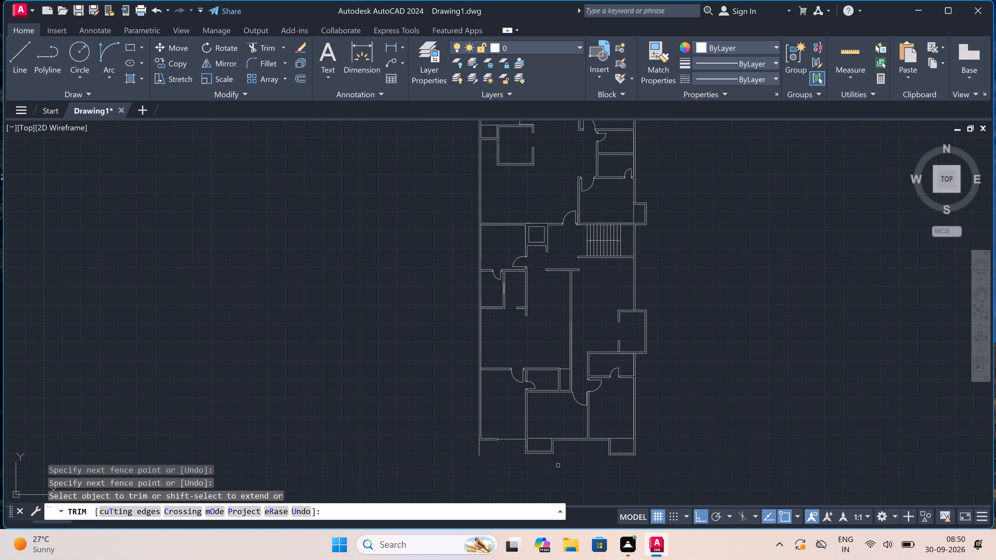
pyautogui.press('Escape')
# Draw a line 2'6" down the right front projection's left outer face from the front wall, continuing horizontally to its right inner face.
pyautogui.scroll(3, 604, 459)
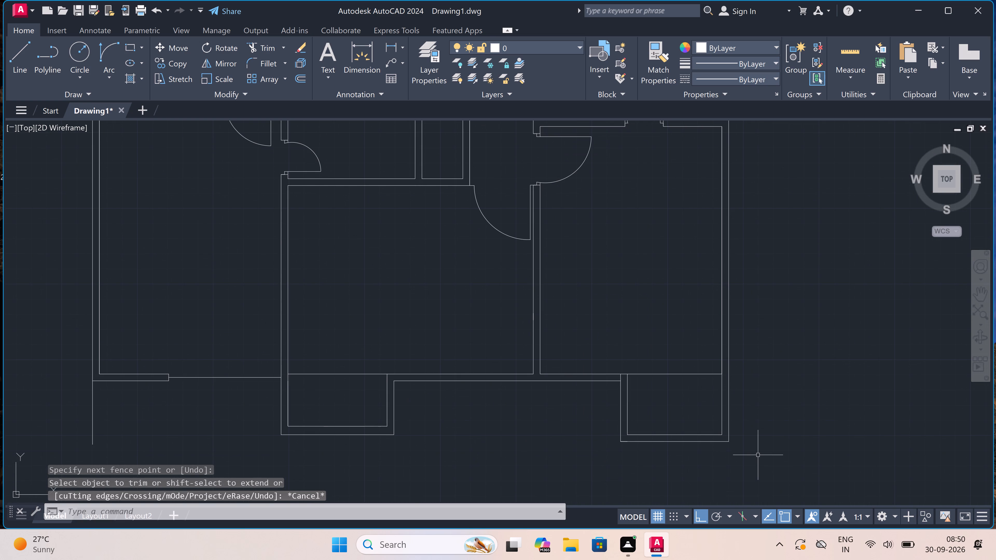
pyautogui.press('l')
pyautogui.press('space')
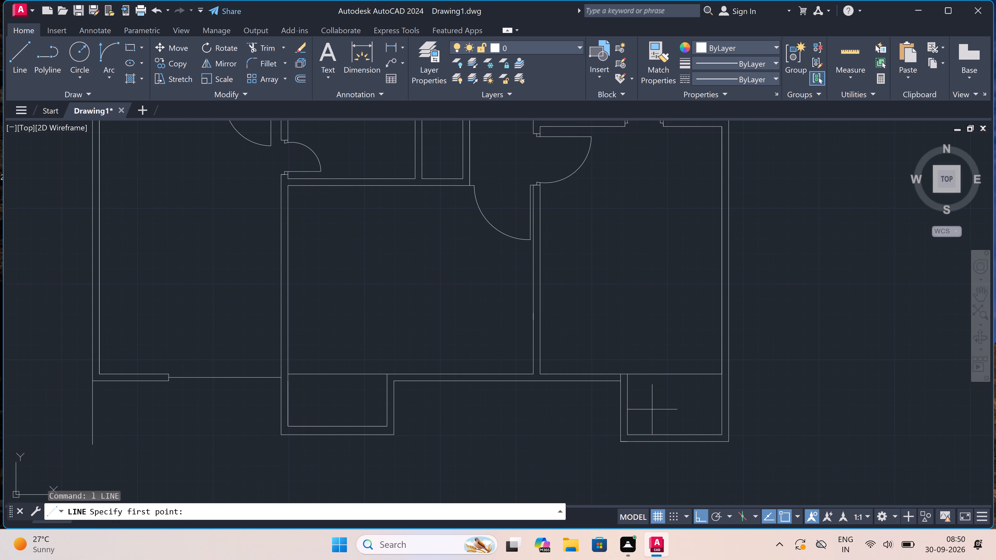
pyautogui.click(619, 379)
pyautogui.write('2\'6"')
pyautogui.press('space')
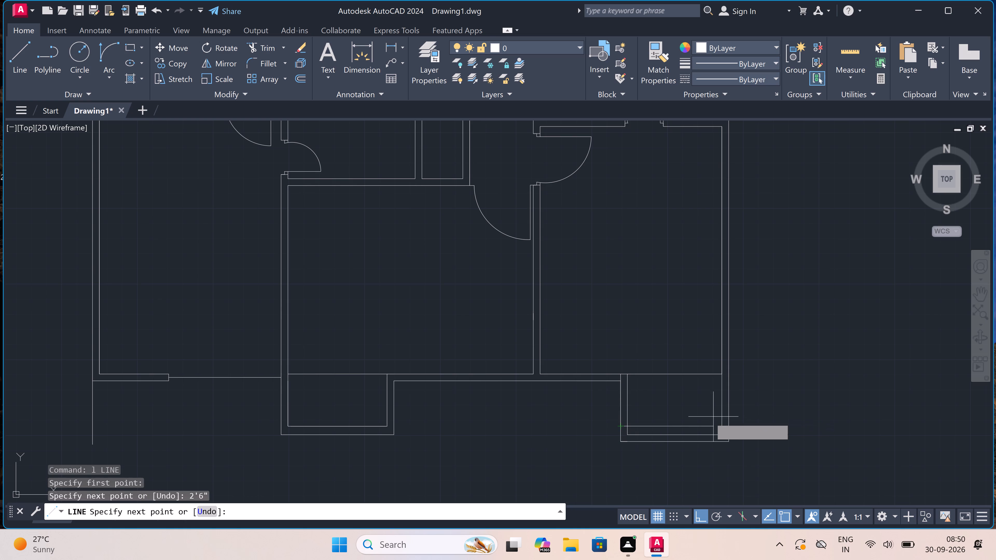
pyautogui.scroll(2, 722, 422)
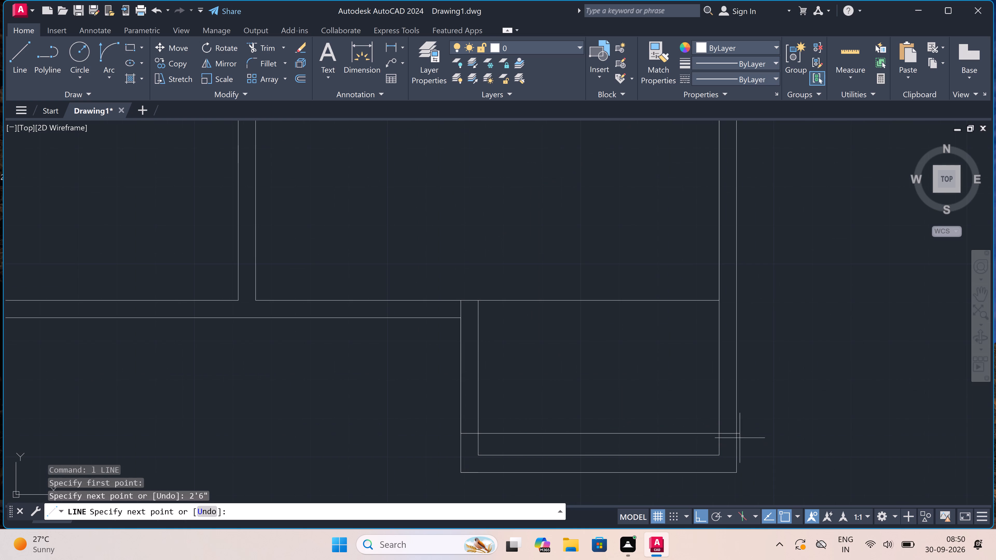
pyautogui.click(718, 432)
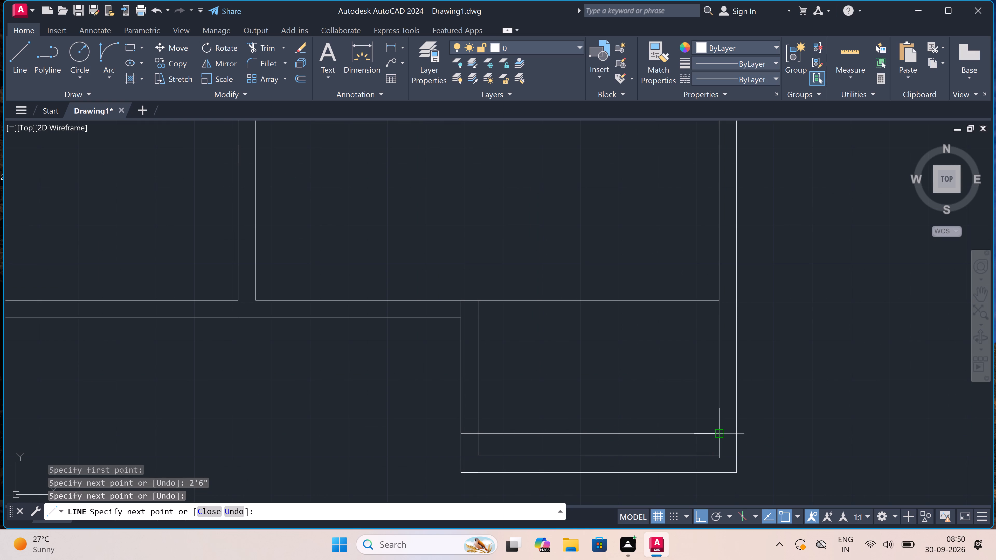
pyautogui.press('Escape')
# Extend the right front projection's original inner front line at both ends to meet the outer side wall lines.
pyautogui.press('e')
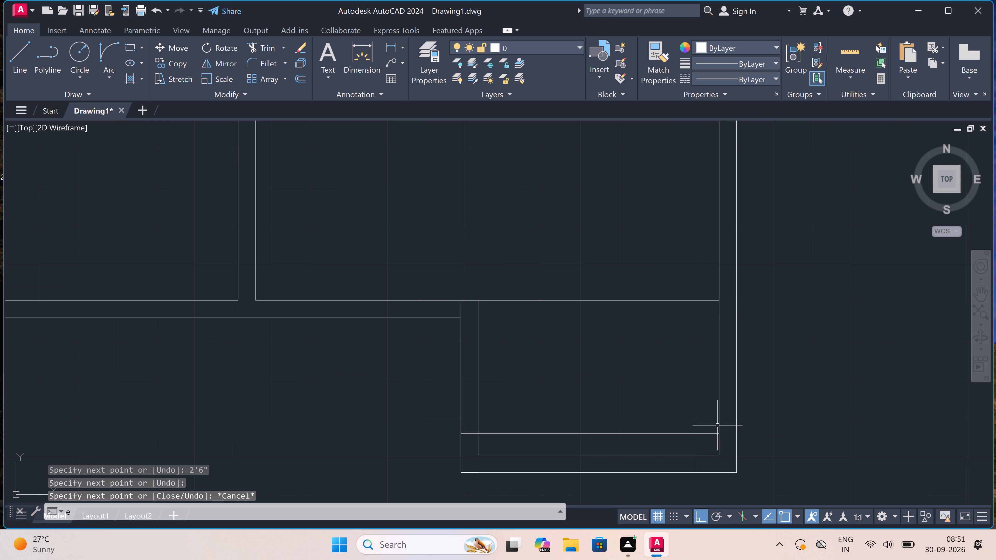
pyautogui.press('x')
pyautogui.press('space')
pyautogui.click(706, 453)
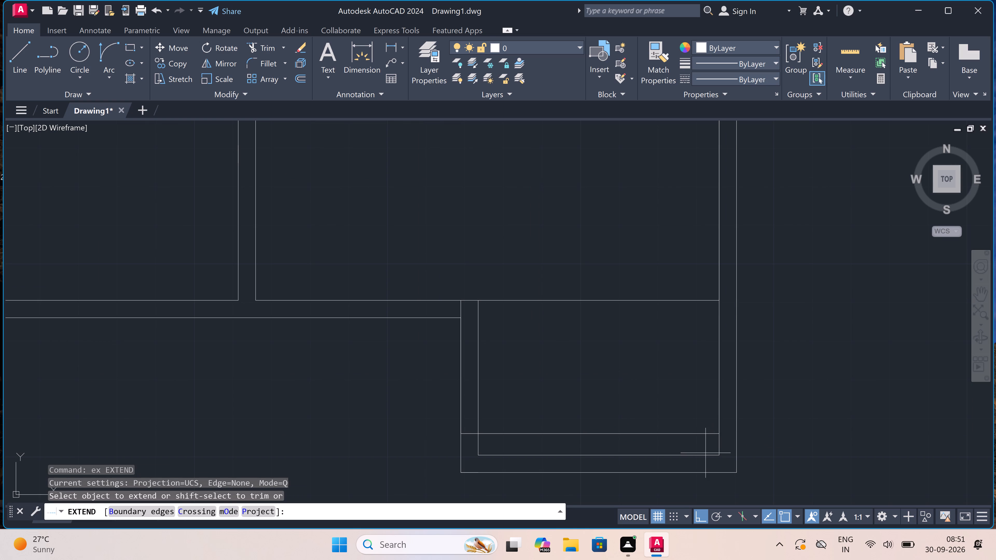
pyautogui.click(706, 467)
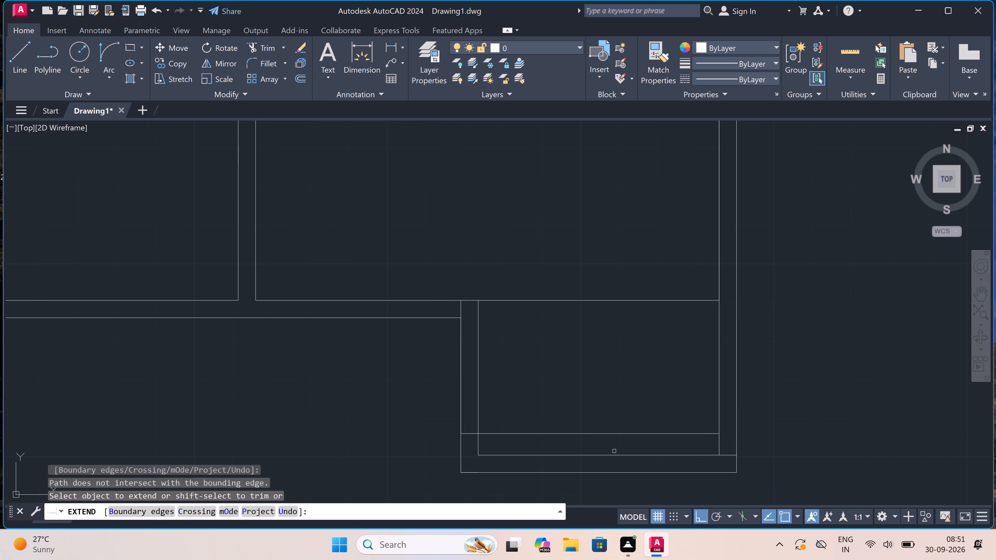
pyautogui.click(494, 444)
pyautogui.click(486, 461)
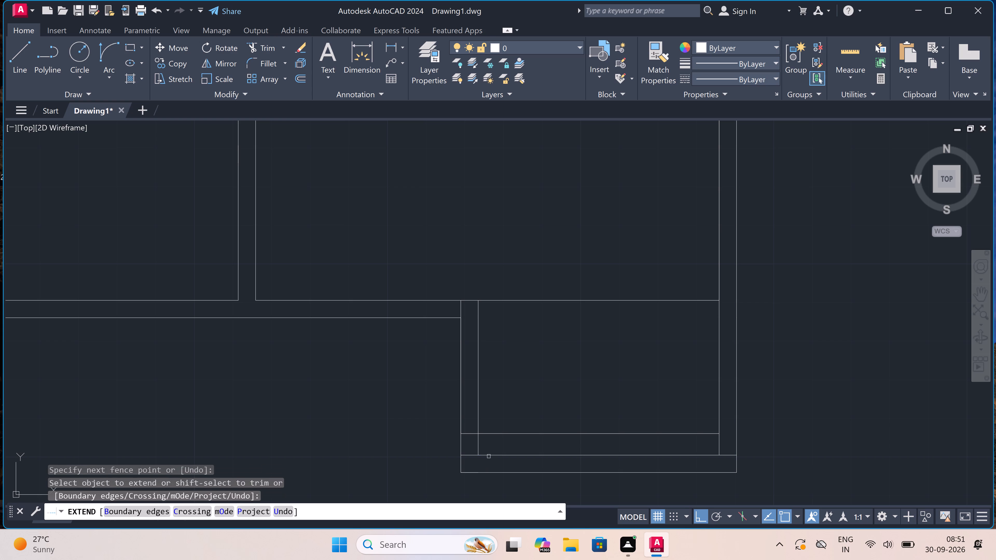
pyautogui.press('Escape')
# Trim away the right front projection's original outer front line and the leftover wall stubs at its lower-left corner.
pyautogui.press('t')
pyautogui.press('r')
pyautogui.press('space')
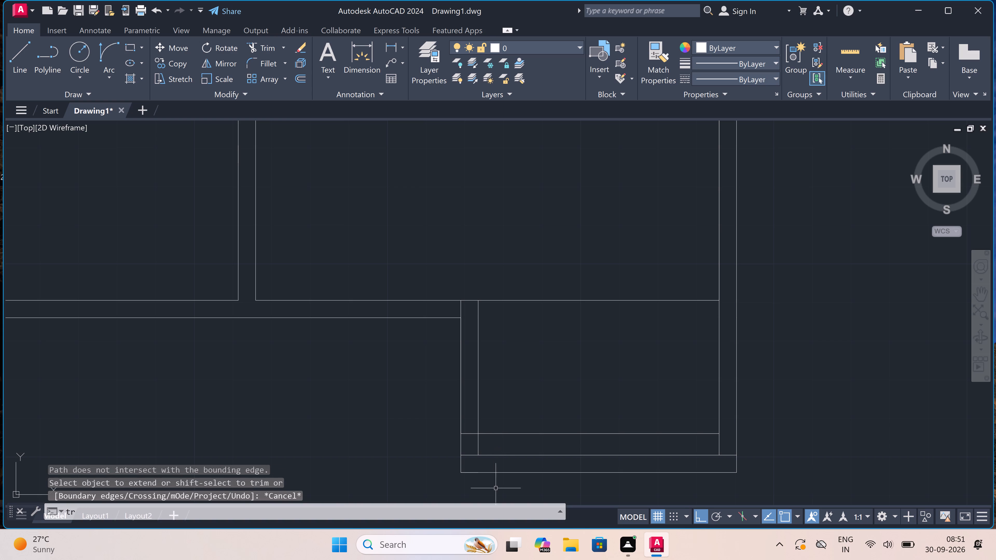
pyautogui.click(495, 470)
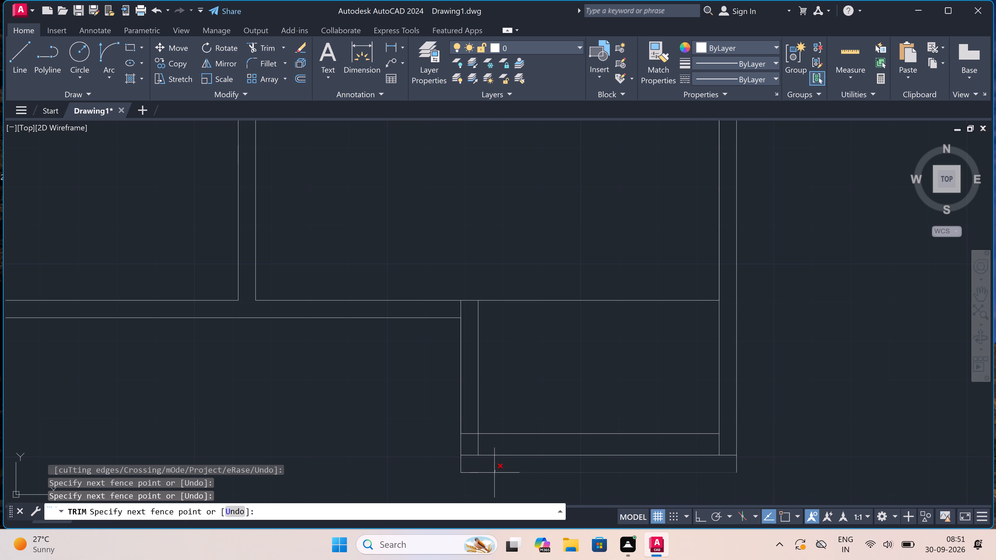
pyautogui.click(493, 486)
pyautogui.scroll(2, 474, 470)
pyautogui.click(474, 468)
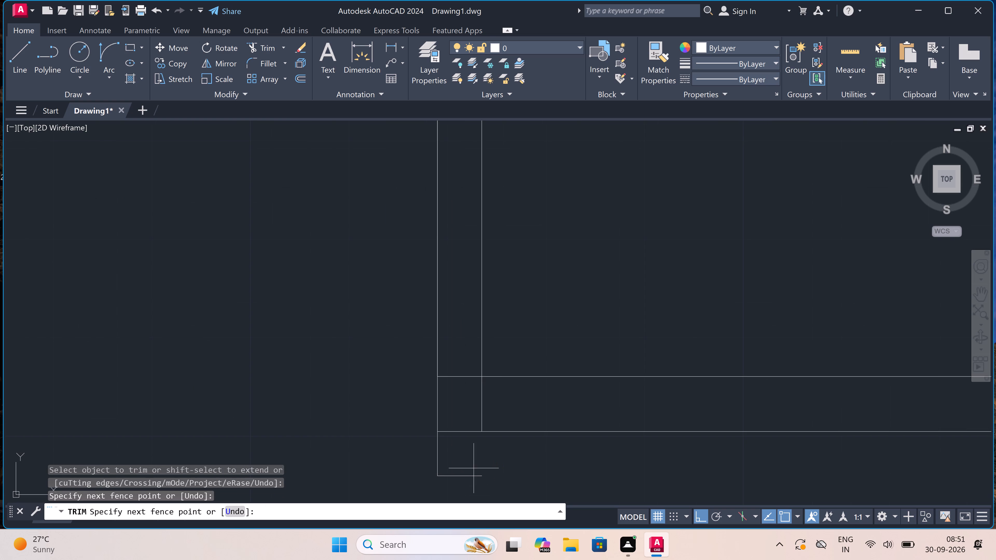
pyautogui.click(458, 484)
pyautogui.click(458, 461)
pyautogui.click(418, 441)
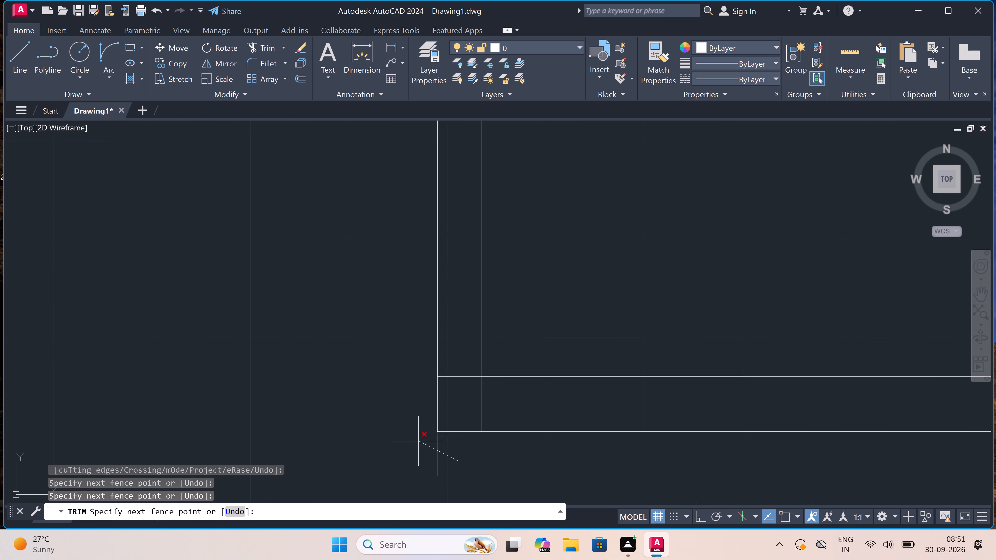
pyautogui.click(464, 379)
pyautogui.click(468, 342)
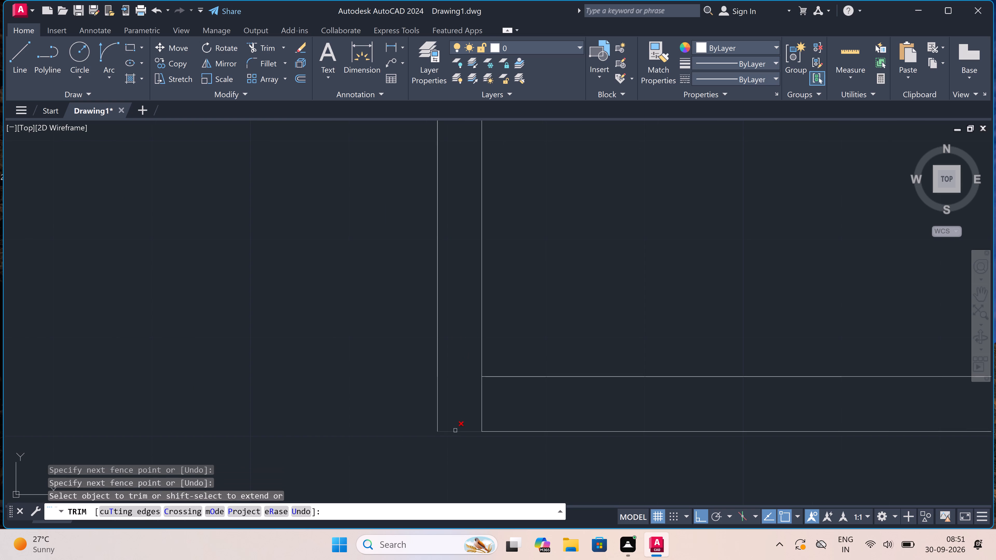
pyautogui.click(458, 412)
pyautogui.click(520, 409)
# Trim away the leftover wall stubs at the right front projection's lower-right corner.
pyautogui.scroll(-5, 486, 402)
pyautogui.scroll(2, 533, 403)
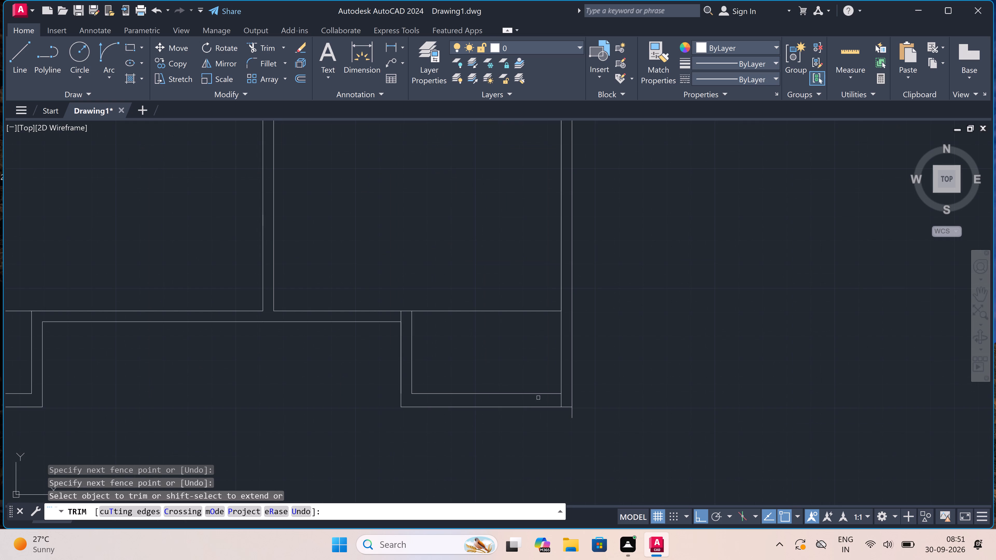
pyautogui.scroll(2, 568, 400)
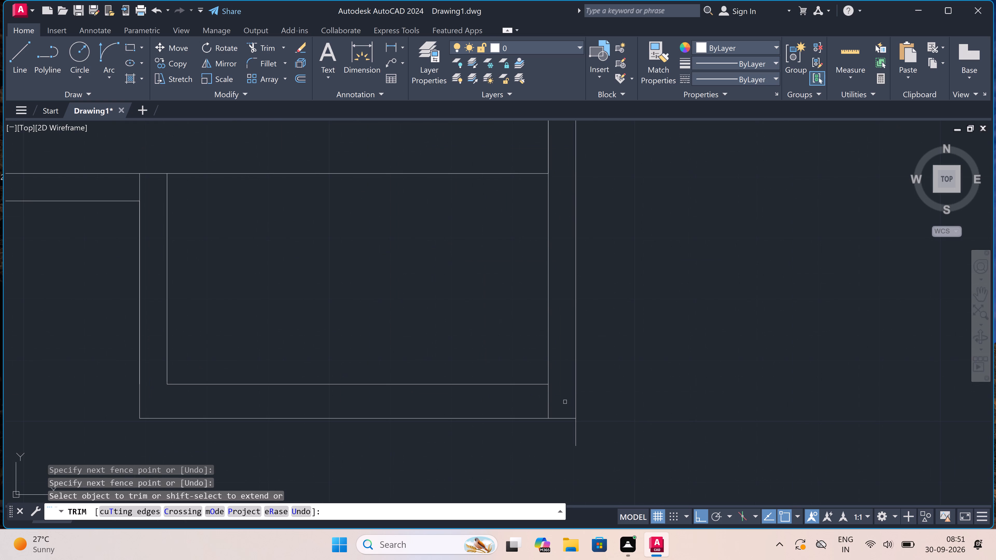
pyautogui.click(565, 402)
pyautogui.click(522, 402)
pyautogui.click(566, 438)
pyautogui.click(598, 422)
pyautogui.scroll(-2, 598, 422)
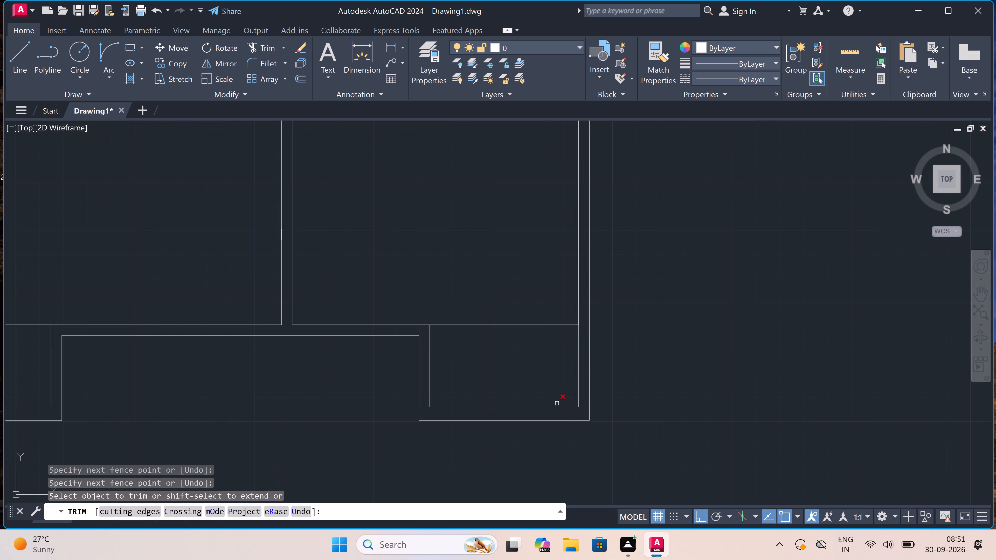
# Trim the right front projection's left outer face line where it crosses the thickness of the front wall.
pyautogui.scroll(3, 426, 326)
pyautogui.click(420, 332)
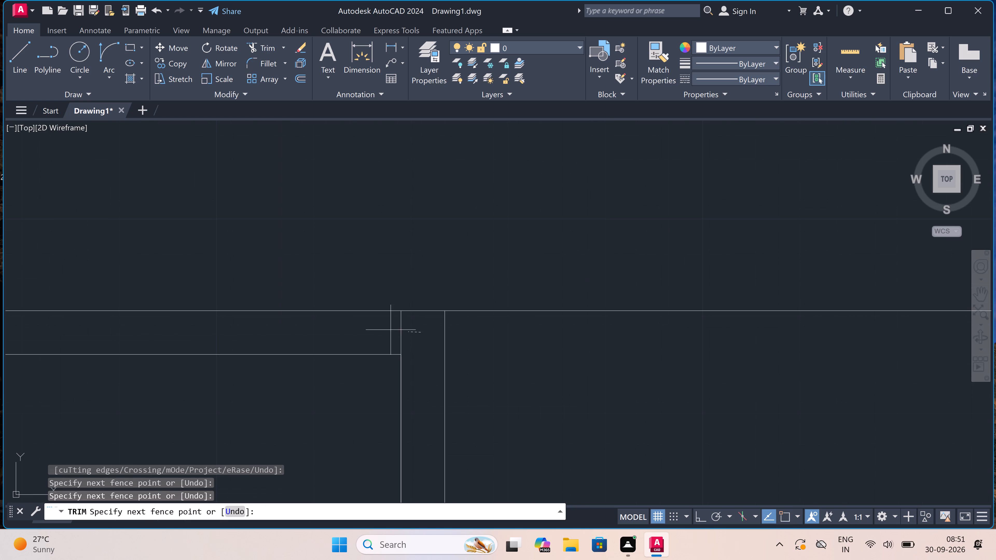
pyautogui.click(387, 329)
pyautogui.scroll(-5, 437, 324)
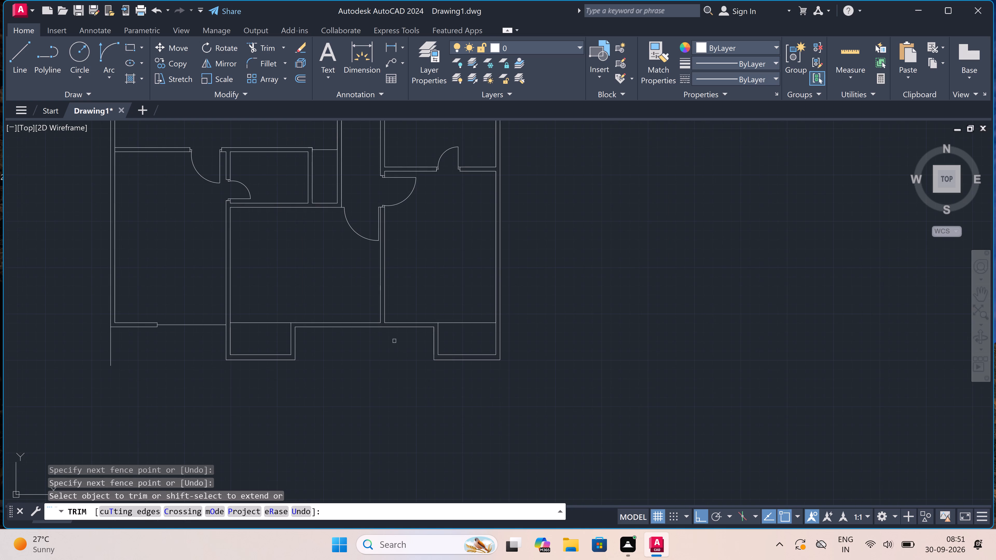
pyautogui.scroll(1, 386, 344)
pyautogui.scroll(-1, 386, 344)
pyautogui.press('Escape')
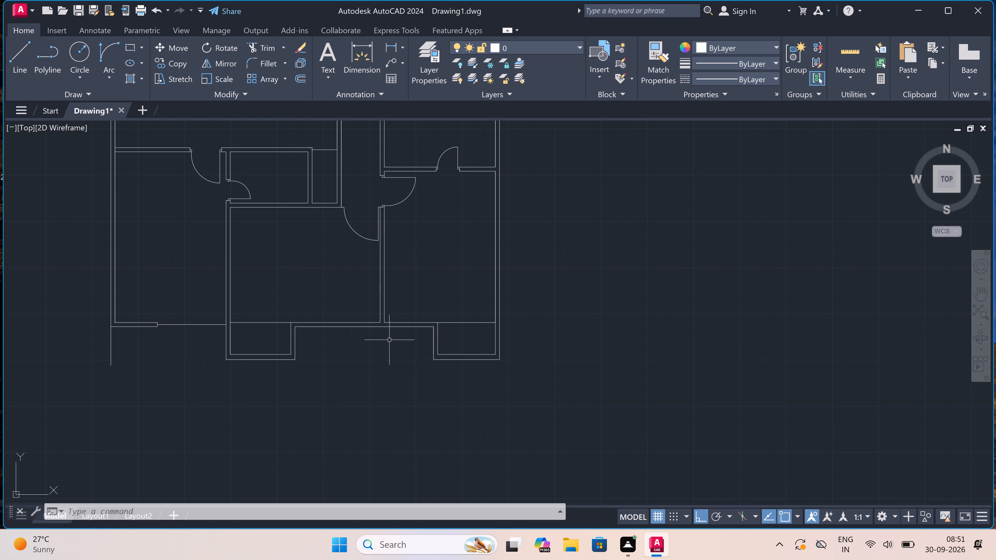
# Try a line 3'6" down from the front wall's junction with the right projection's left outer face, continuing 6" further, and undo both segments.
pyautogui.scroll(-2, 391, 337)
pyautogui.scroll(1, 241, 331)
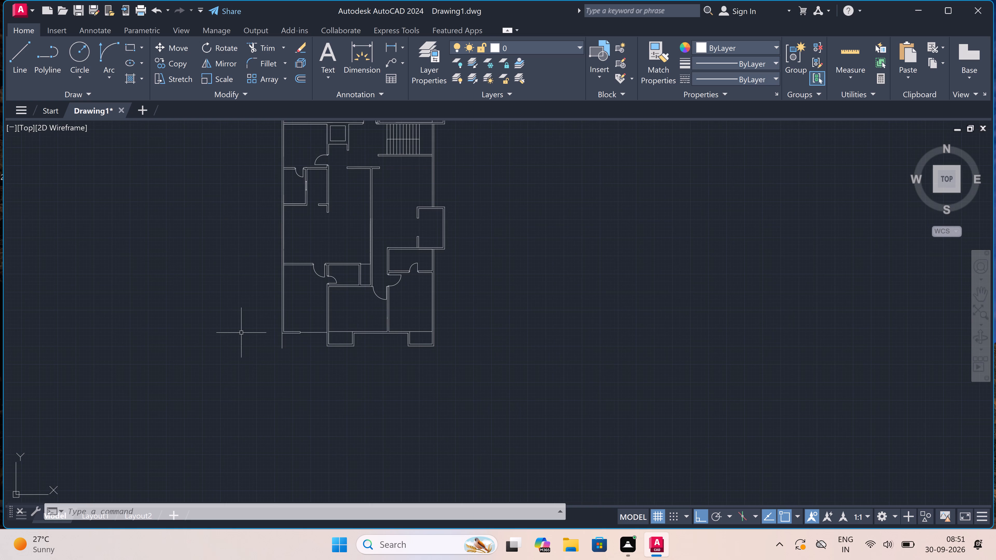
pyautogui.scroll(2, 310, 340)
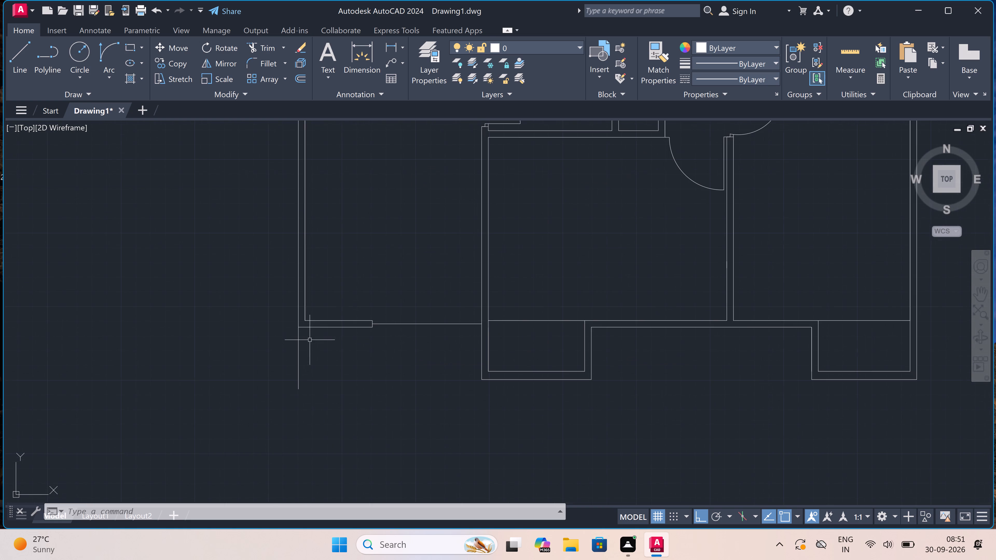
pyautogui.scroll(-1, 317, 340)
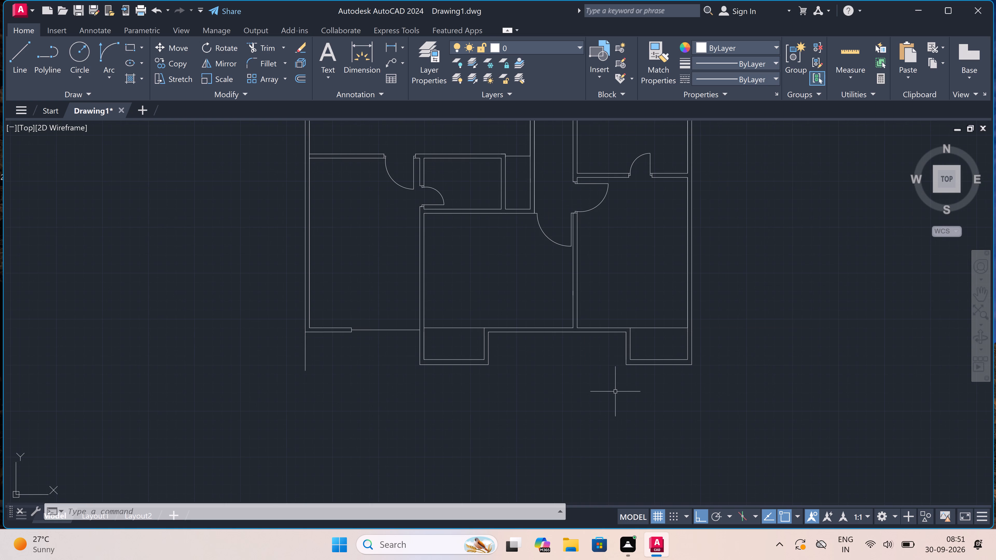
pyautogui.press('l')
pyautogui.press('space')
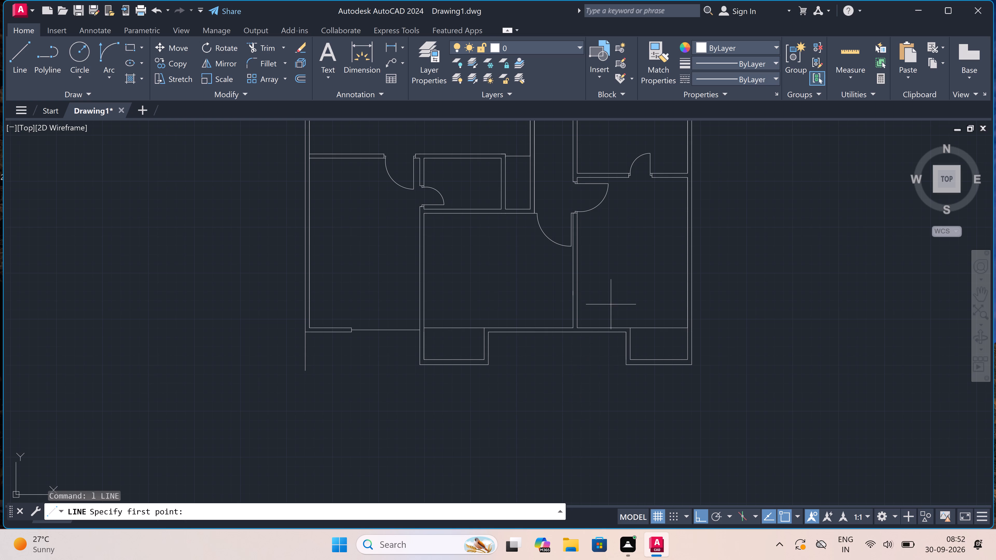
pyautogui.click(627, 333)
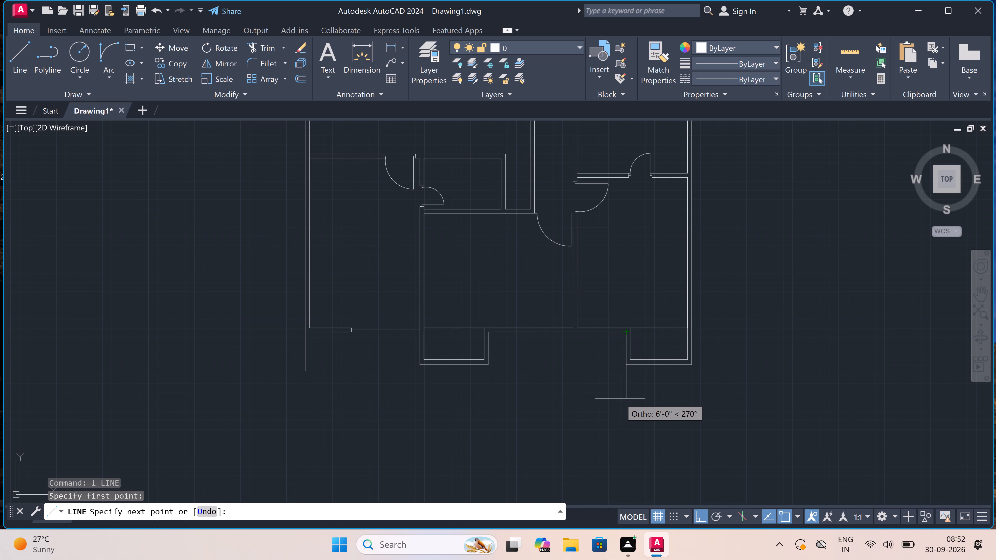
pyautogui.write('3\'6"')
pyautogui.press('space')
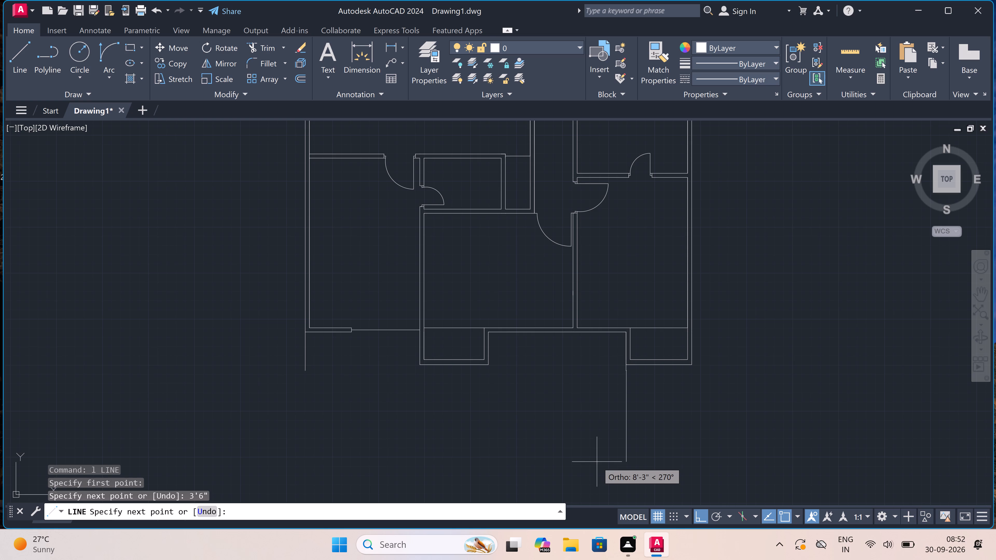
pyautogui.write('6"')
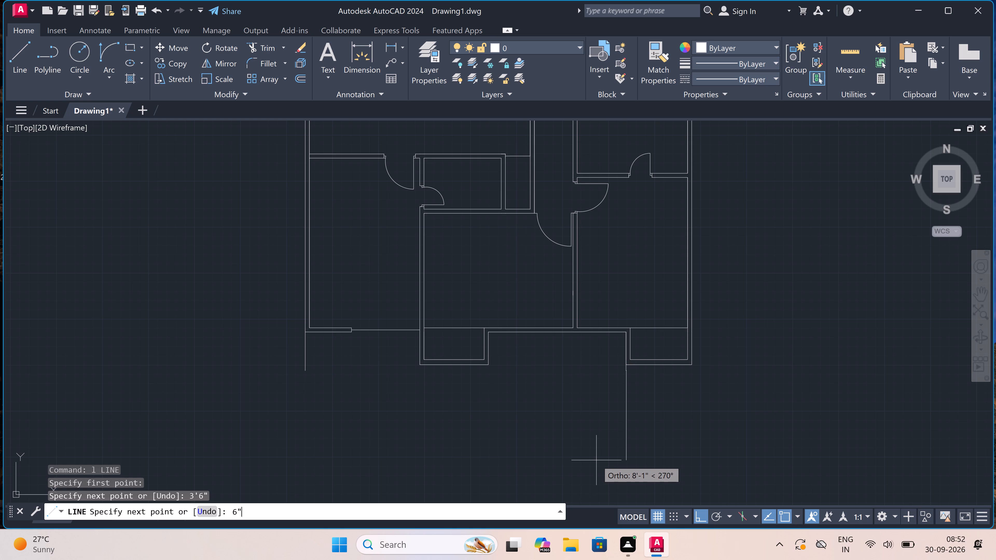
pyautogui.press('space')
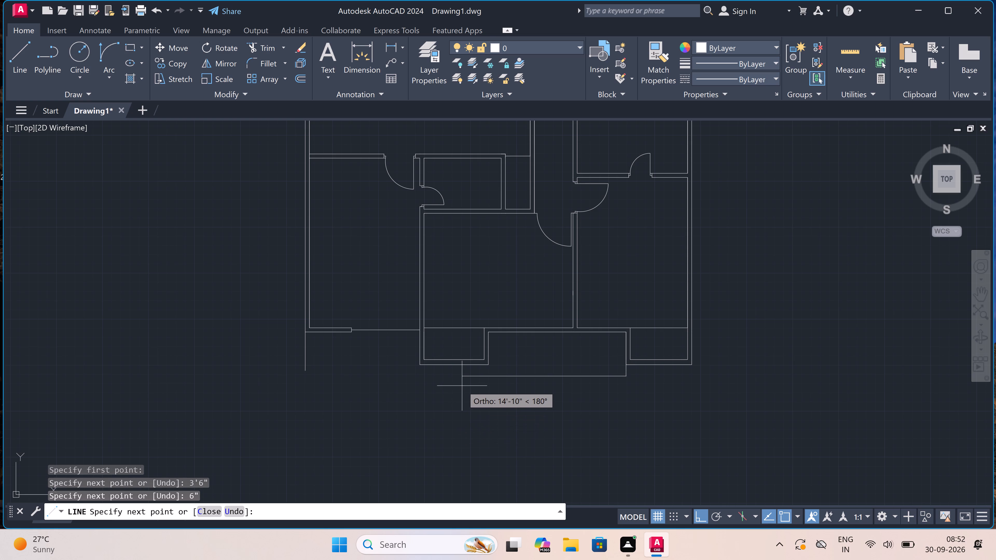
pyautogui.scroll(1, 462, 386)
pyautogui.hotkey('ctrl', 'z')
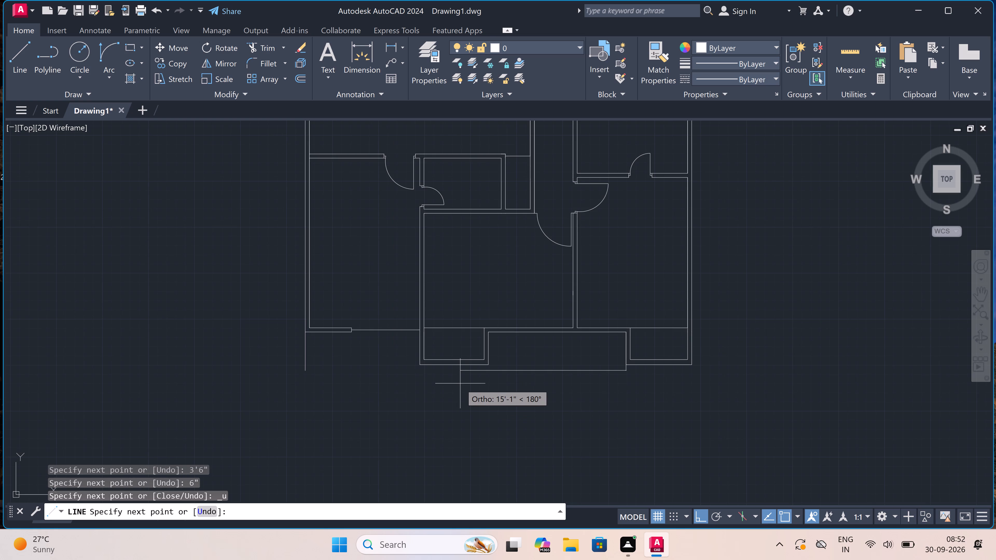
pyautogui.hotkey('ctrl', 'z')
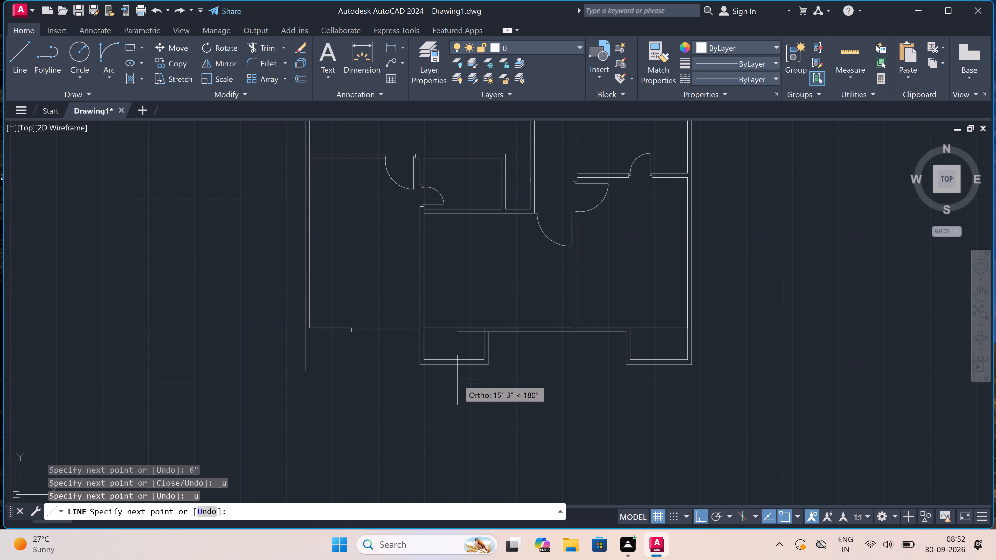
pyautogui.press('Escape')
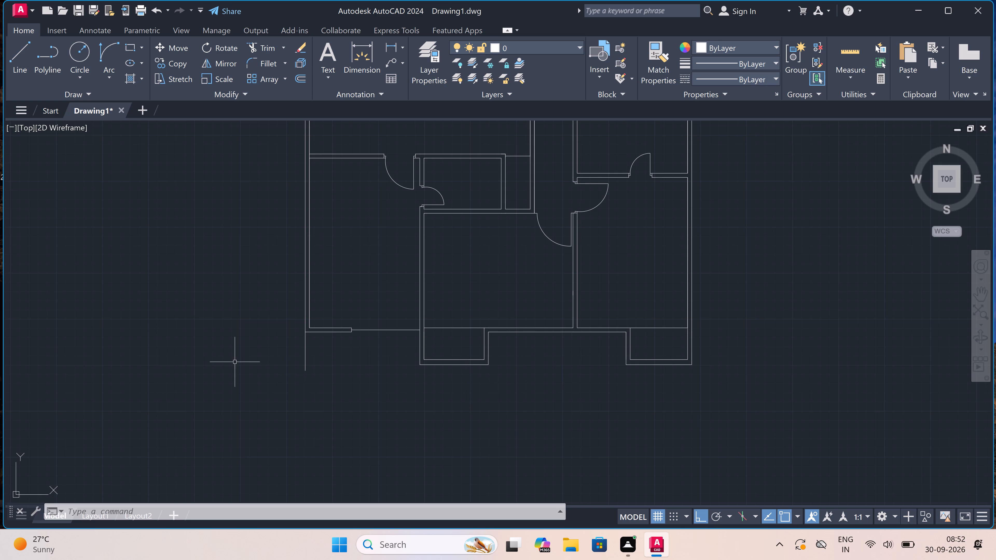
# Delete the leftover vertical line hanging below the left room's outer front corner.
pyautogui.click(300, 362)
pyautogui.click(300, 377)
pyautogui.click(330, 362)
pyautogui.click(252, 395)
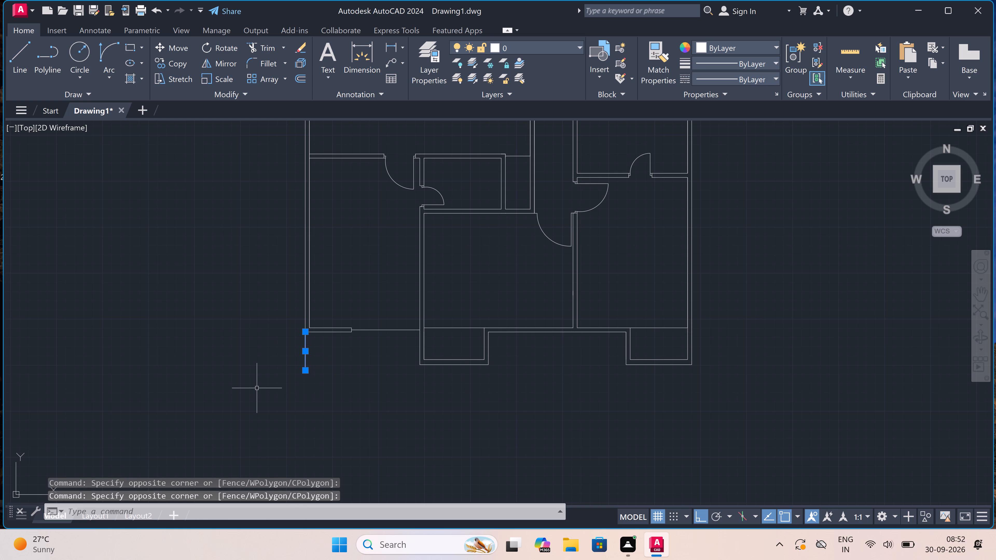
pyautogui.press('Delete')
pyautogui.scroll(-1, 282, 369)
pyautogui.scroll(-1, 303, 355)
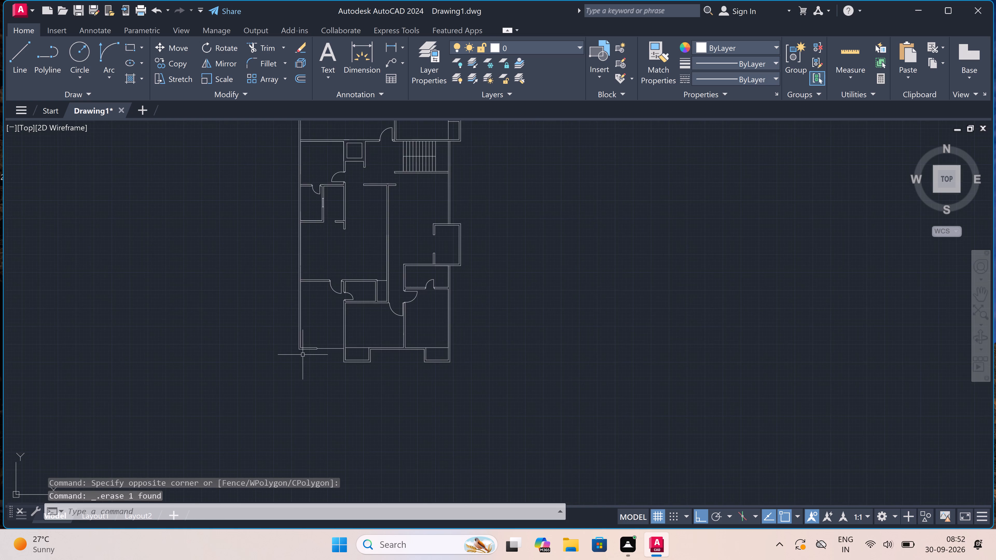
pyautogui.scroll(-1, 303, 355)
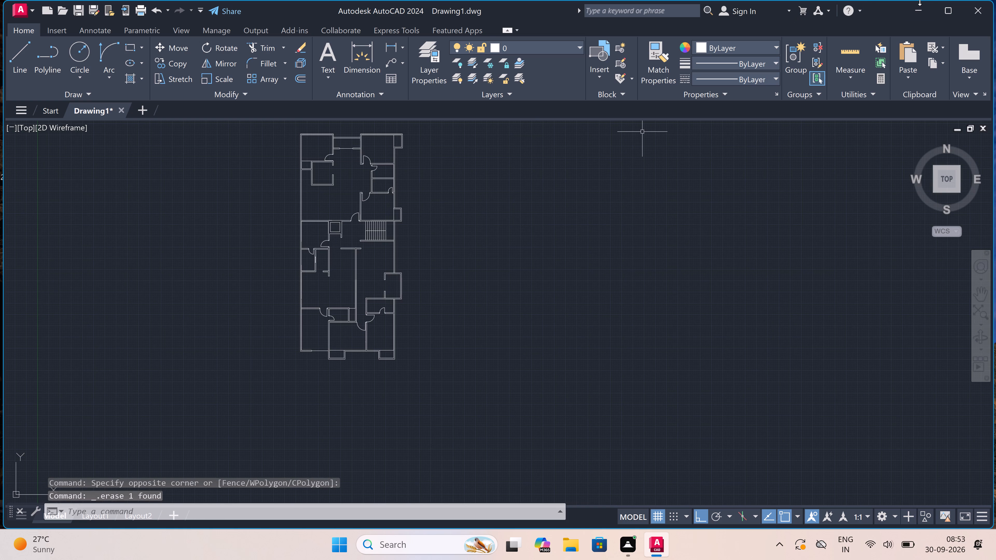
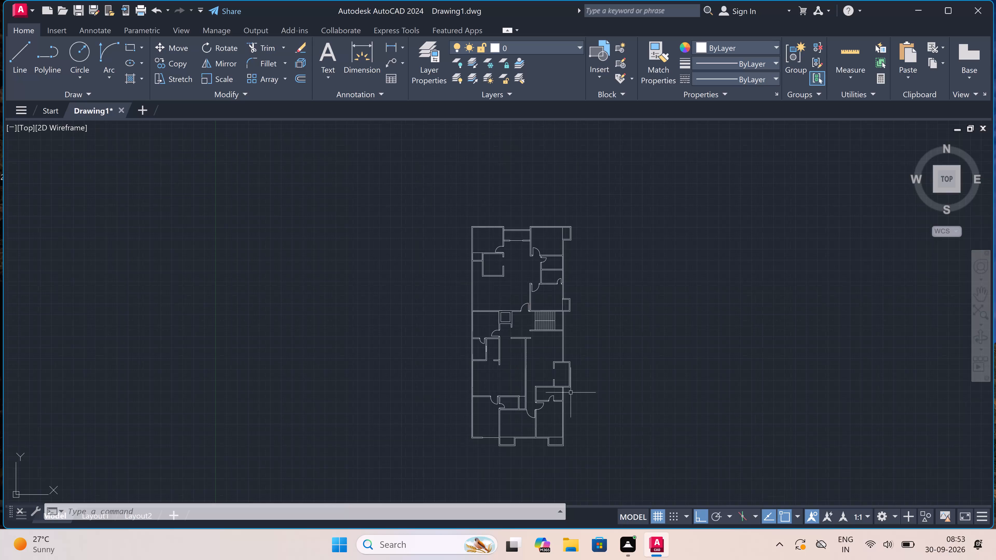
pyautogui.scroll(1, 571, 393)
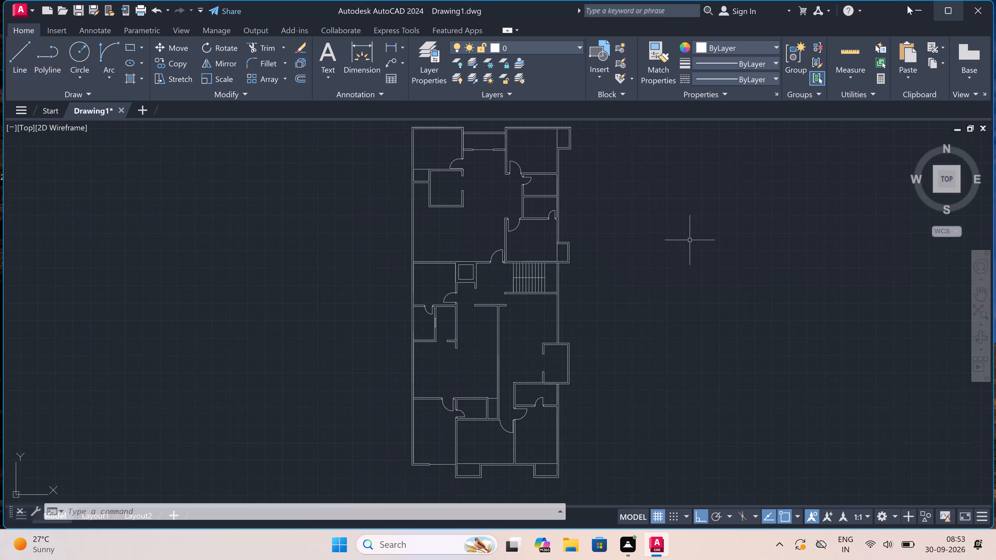
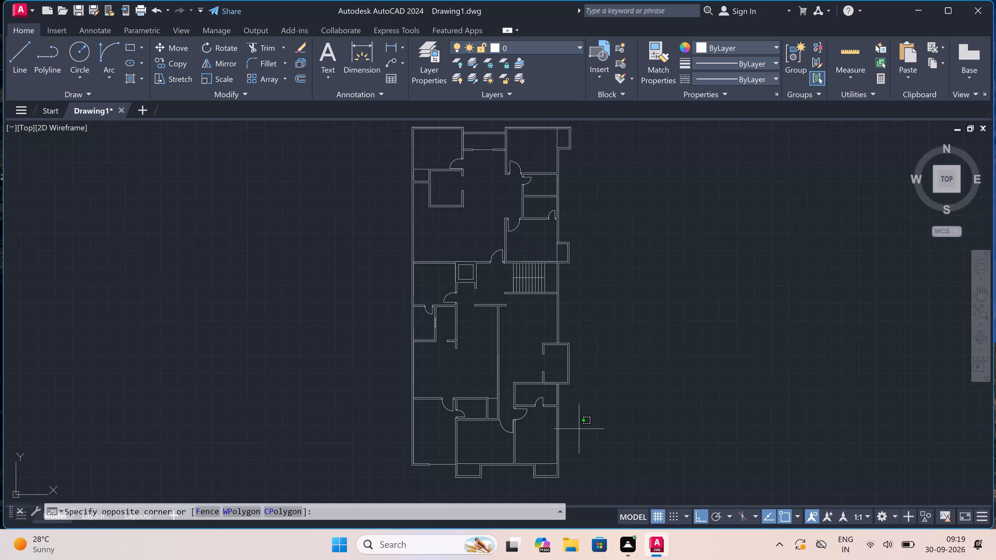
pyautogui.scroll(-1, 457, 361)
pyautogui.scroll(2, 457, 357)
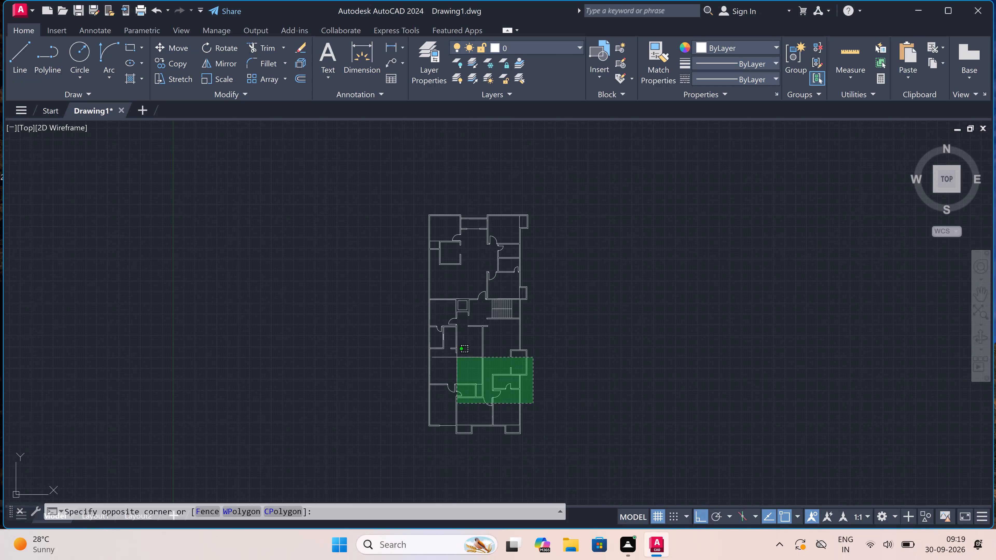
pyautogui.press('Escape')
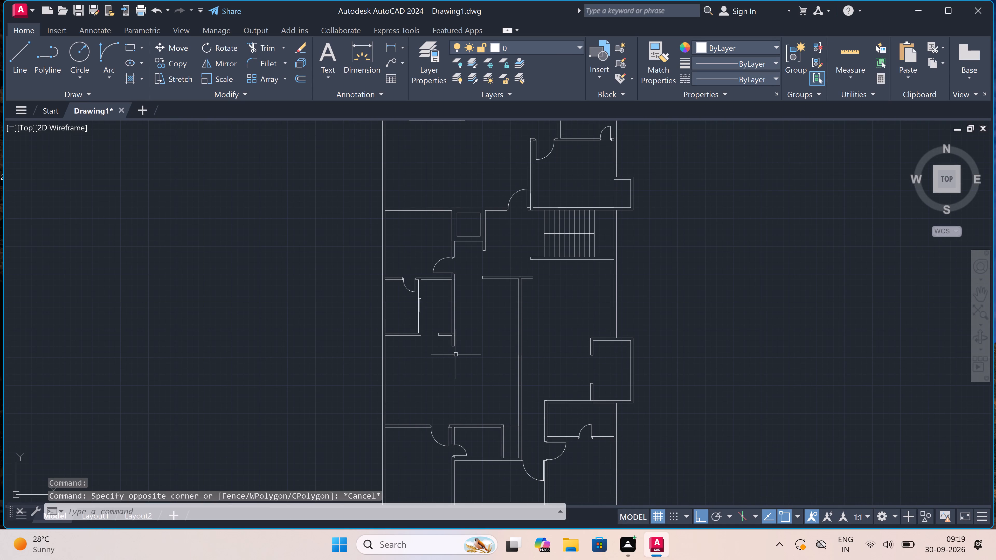
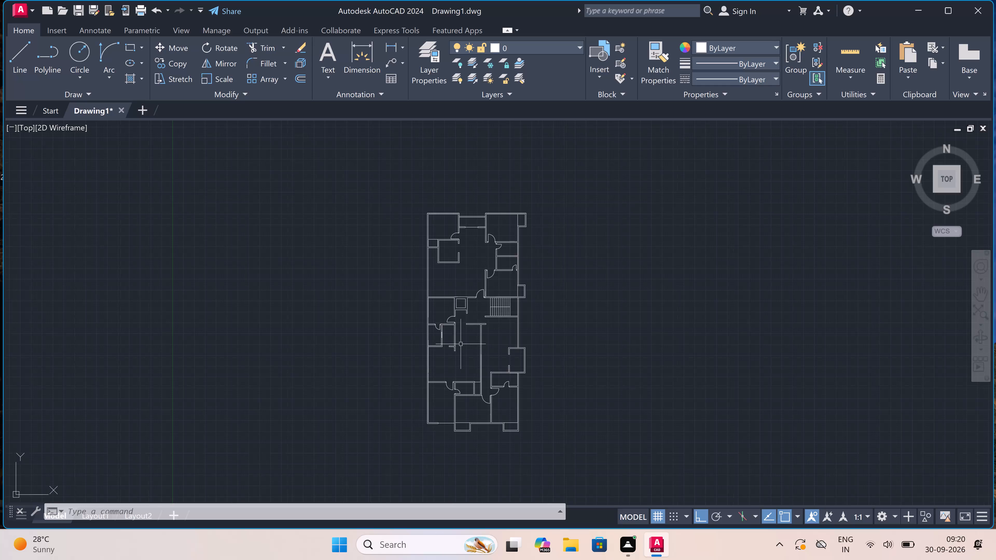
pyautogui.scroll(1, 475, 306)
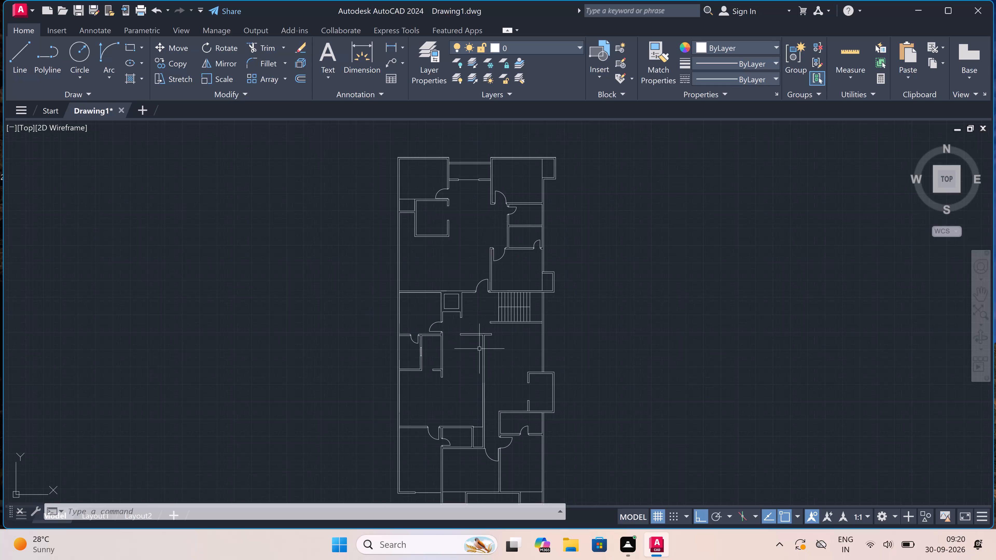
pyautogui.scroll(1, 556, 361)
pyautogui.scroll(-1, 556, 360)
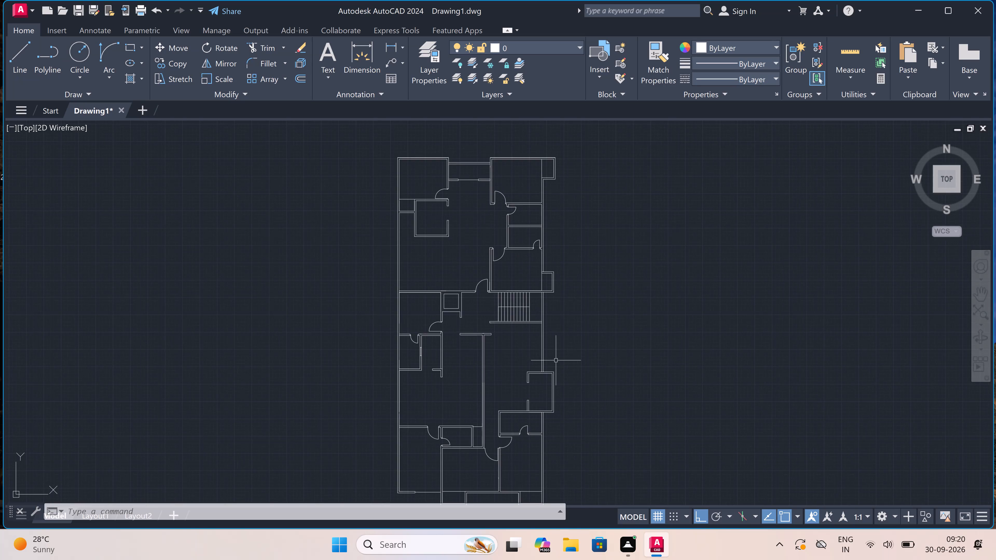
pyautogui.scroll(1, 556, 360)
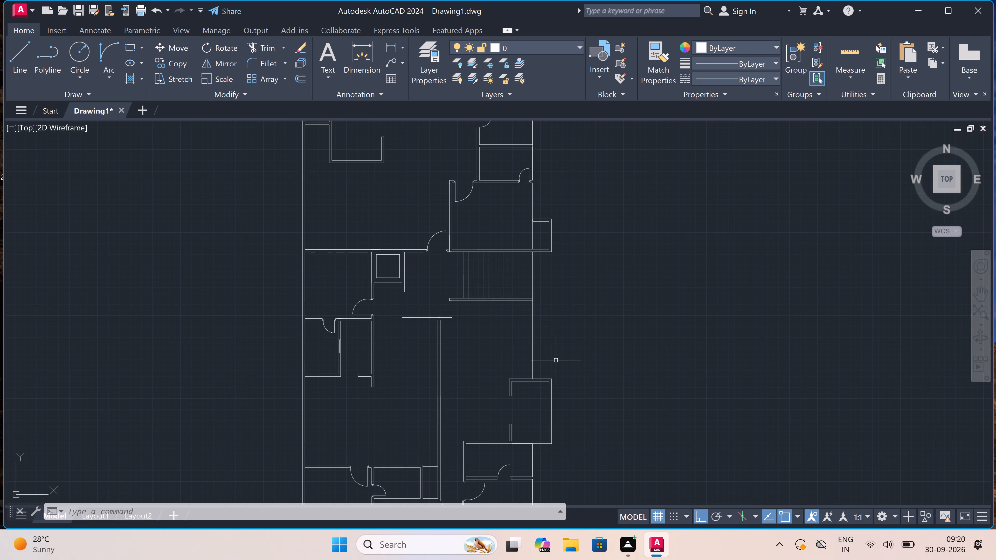
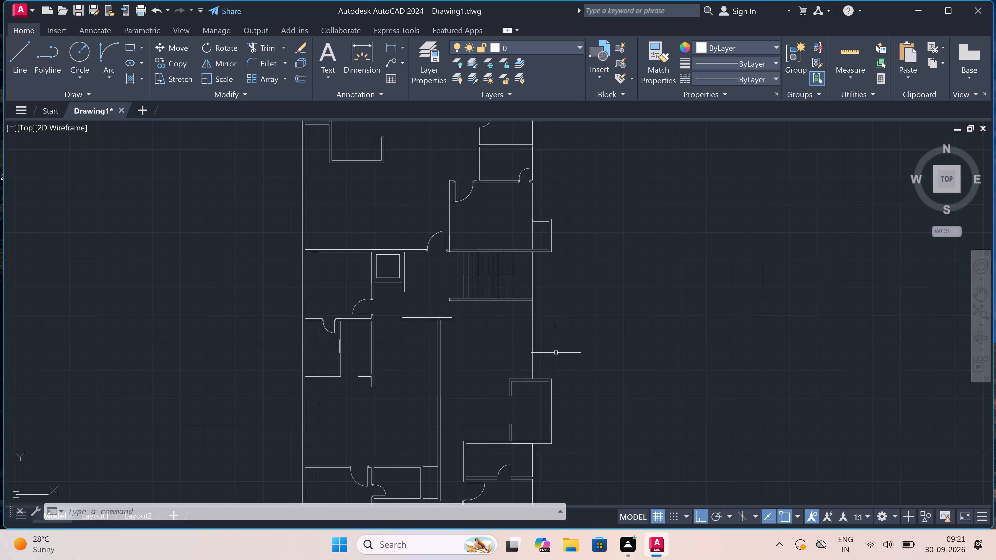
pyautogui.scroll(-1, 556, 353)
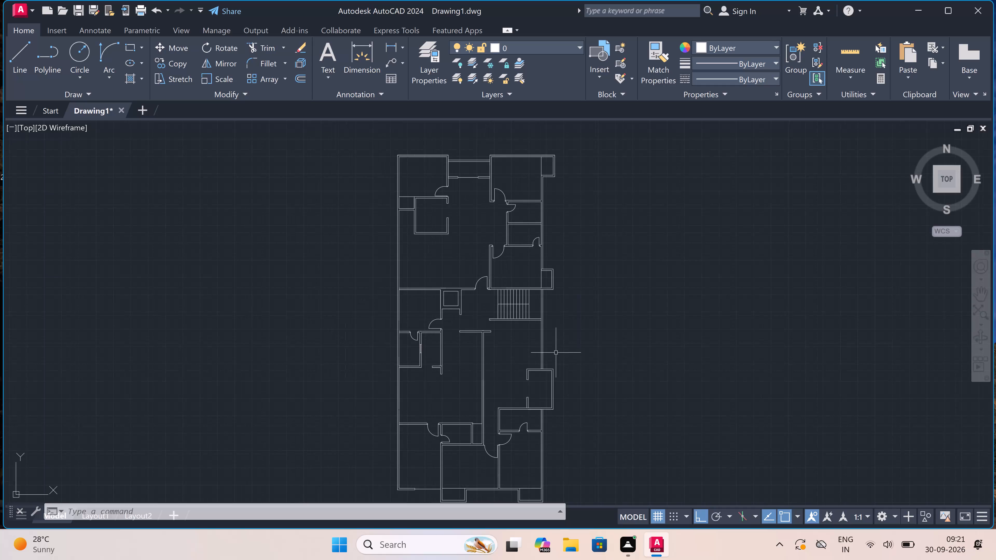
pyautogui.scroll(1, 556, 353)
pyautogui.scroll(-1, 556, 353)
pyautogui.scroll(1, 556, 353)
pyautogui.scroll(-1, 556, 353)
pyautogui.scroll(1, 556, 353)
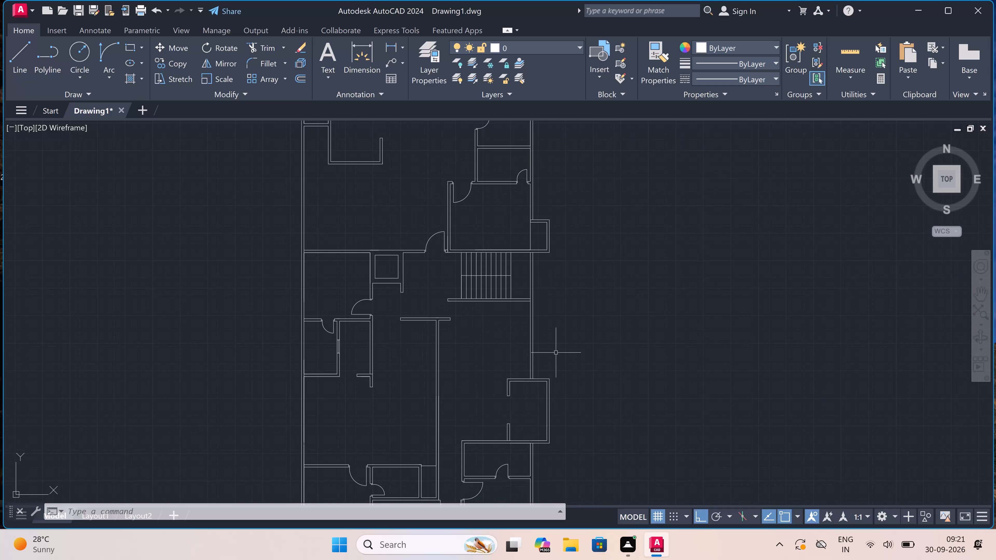
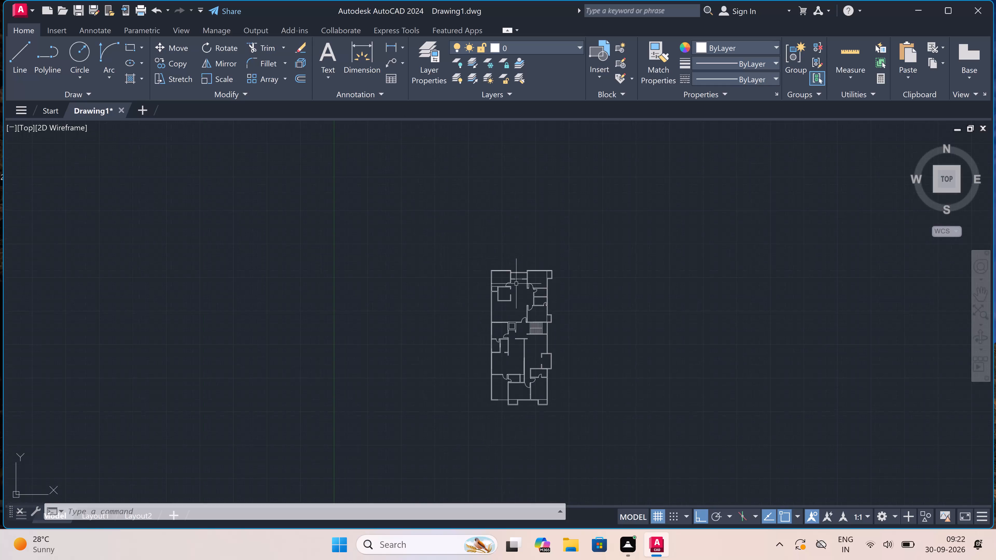
# Draw a window's upper jamb line across the west outer wall of the north-west room, with a 5' mid-wall line running south from its midpoint.
pyautogui.scroll(1, 439, 243)
pyautogui.scroll(2, 514, 286)
pyautogui.scroll(1, 598, 307)
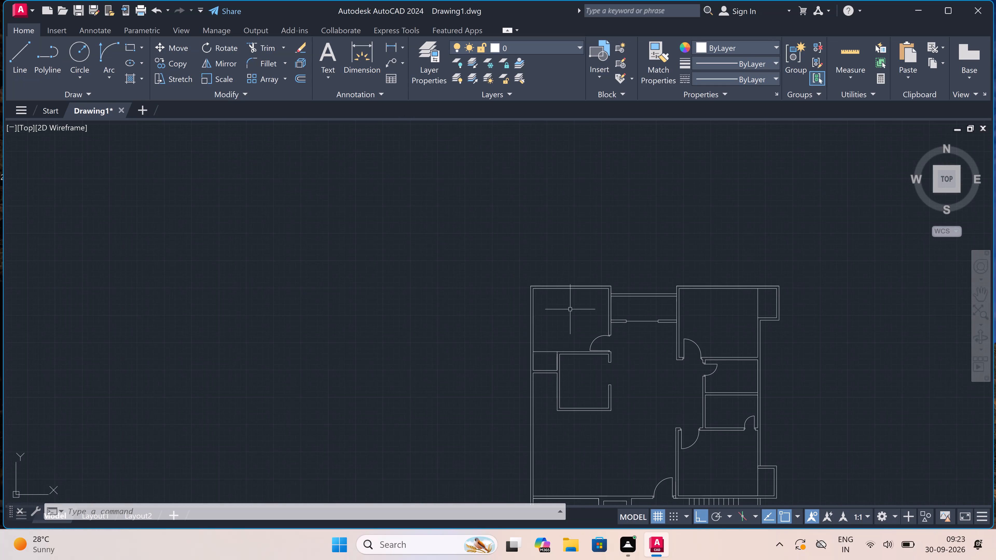
pyautogui.scroll(1, 598, 307)
pyautogui.write('l')
pyautogui.press('space')
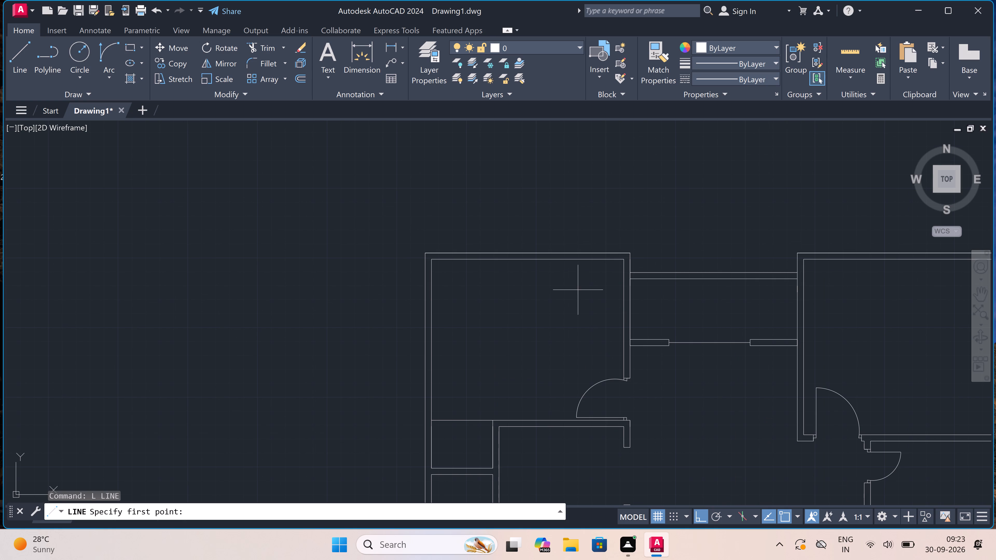
pyautogui.scroll(1, 552, 299)
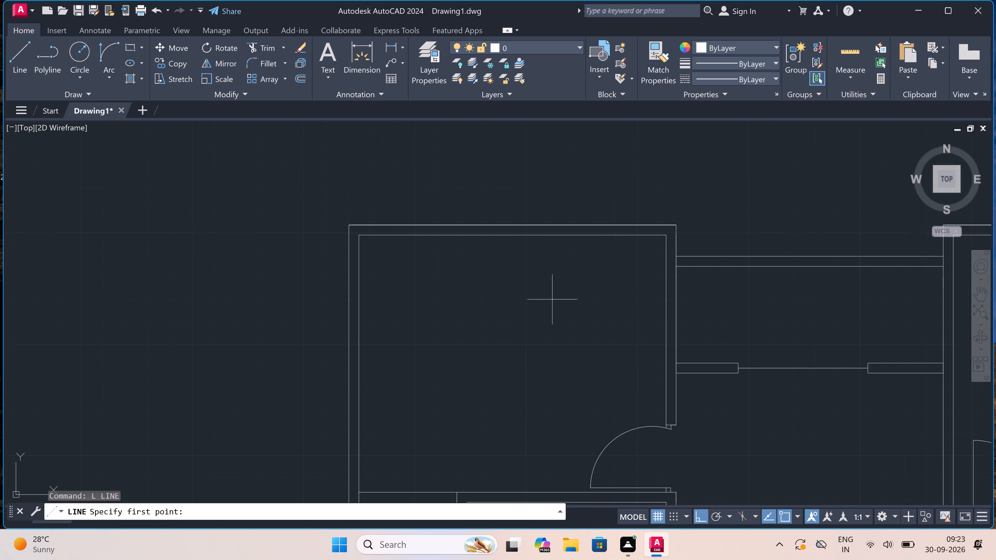
pyautogui.scroll(-1, 552, 299)
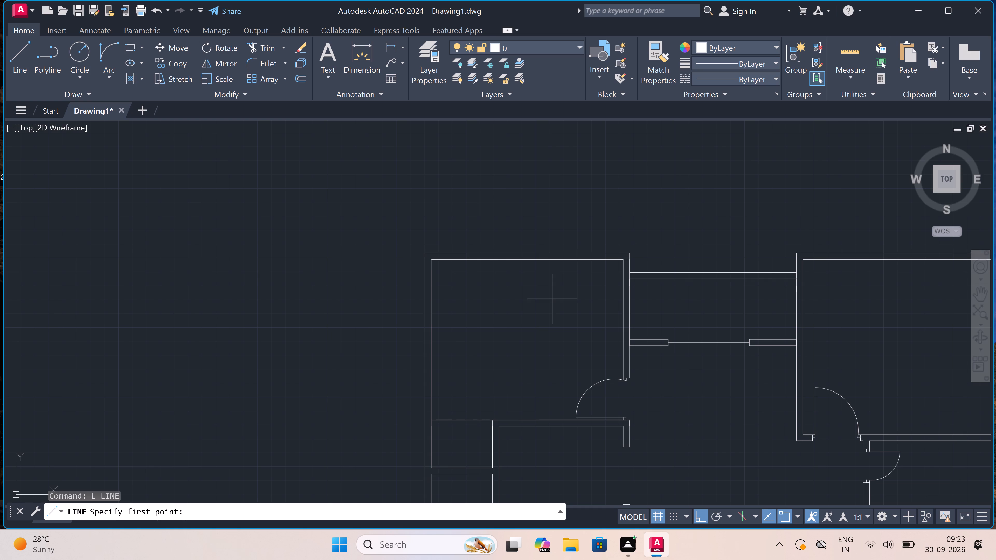
pyautogui.scroll(-1, 552, 300)
pyautogui.scroll(1, 552, 300)
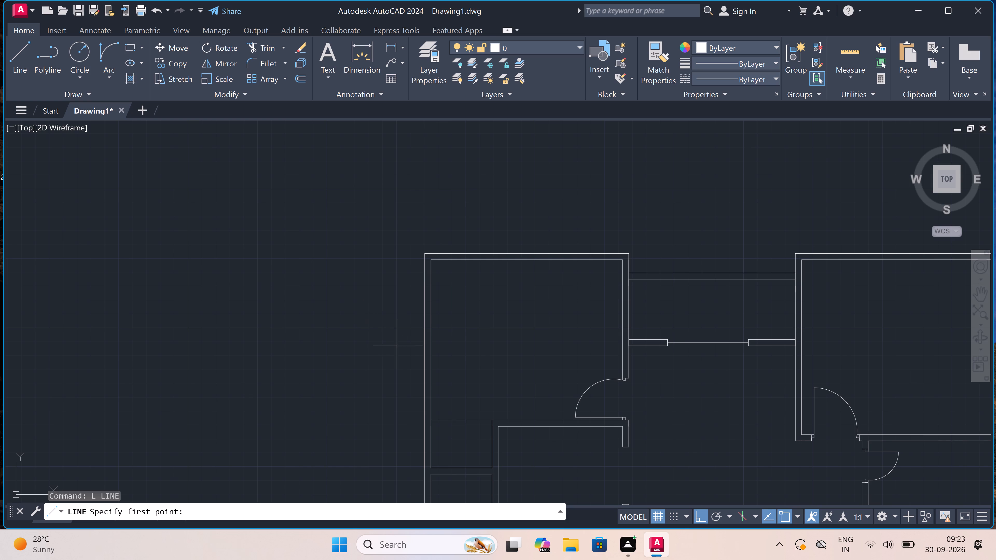
pyautogui.scroll(-1, 398, 345)
pyautogui.scroll(1, 624, 330)
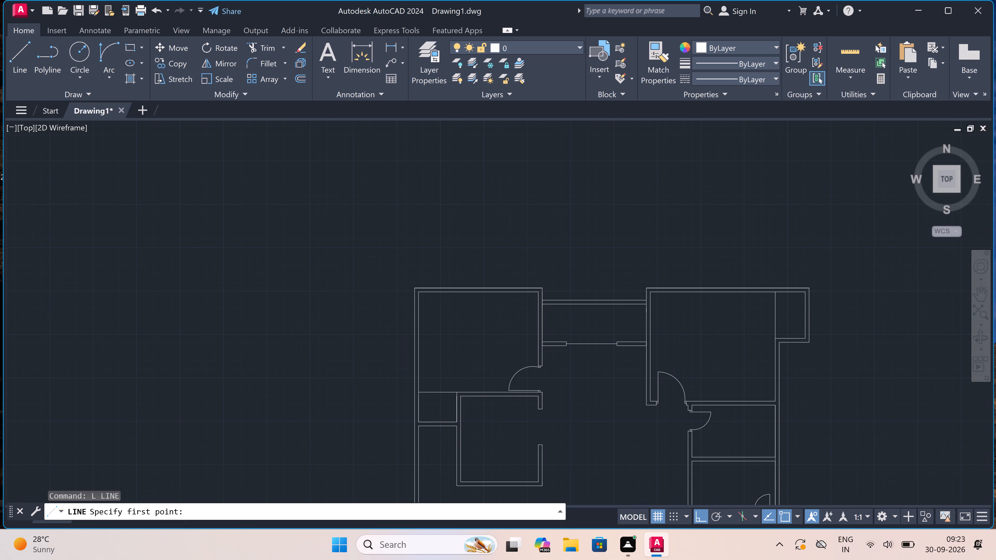
pyautogui.scroll(-1, 624, 330)
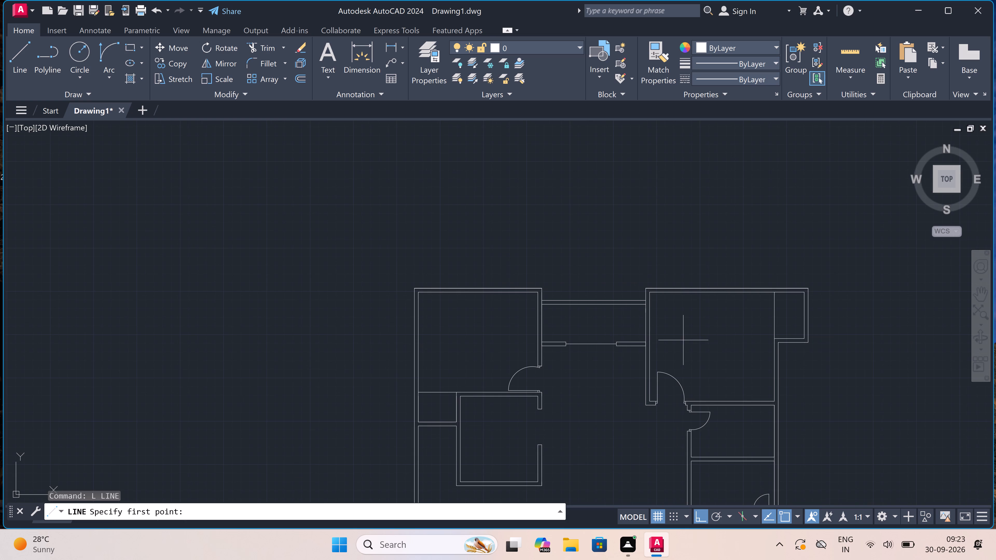
pyautogui.scroll(-1, 578, 325)
pyautogui.scroll(1, 514, 336)
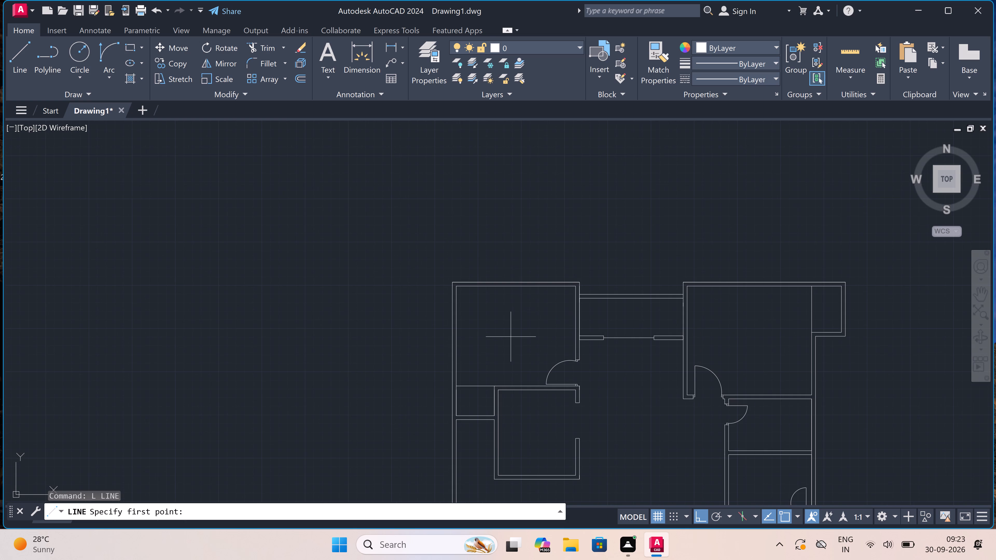
pyautogui.scroll(1, 490, 344)
pyautogui.scroll(1, 407, 320)
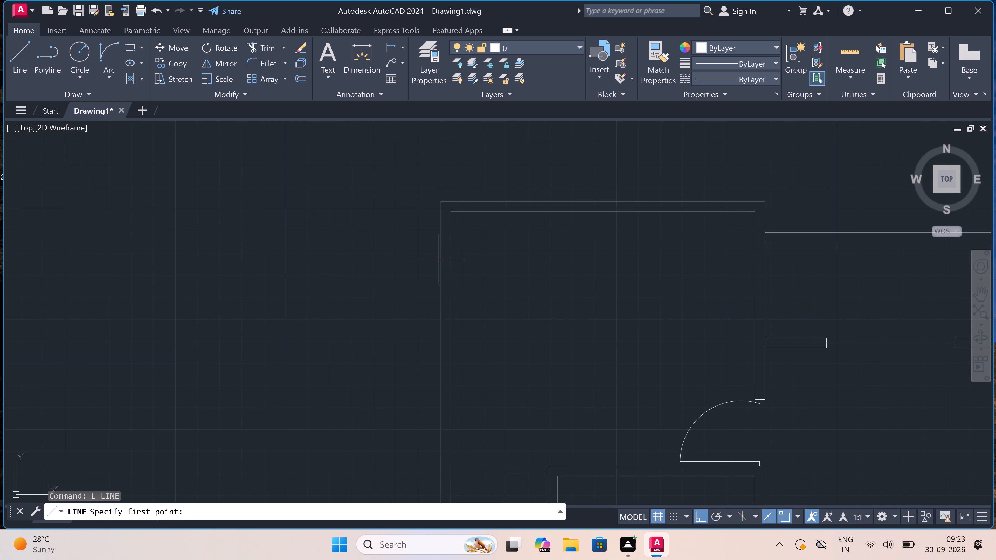
pyautogui.click(439, 258)
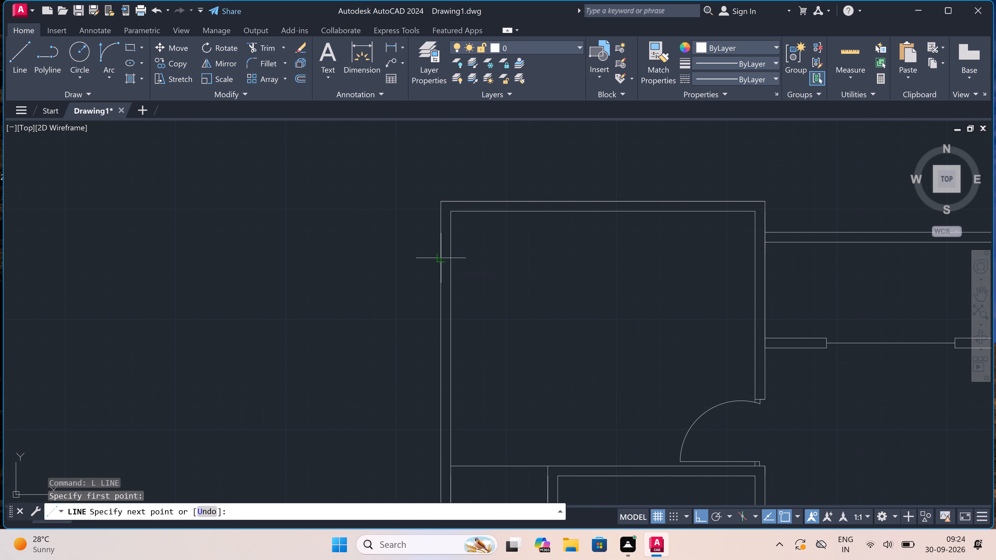
pyautogui.click(453, 258)
pyautogui.scroll(3, 447, 259)
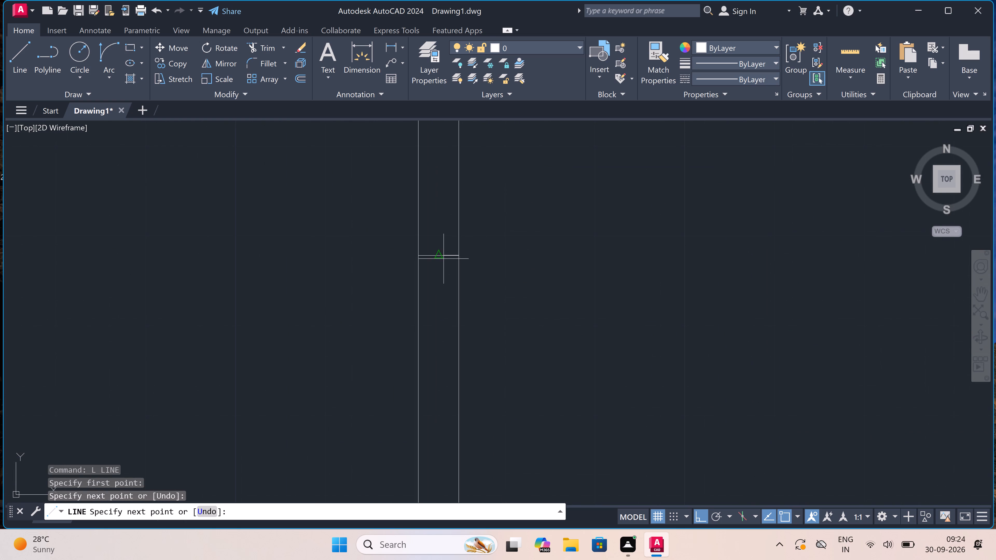
pyautogui.click(440, 258)
pyautogui.write("5'")
pyautogui.press('space')
# Close the 5' window's lower end with a jamb line across both faces of the west outer wall.
pyautogui.scroll(-2, 440, 400)
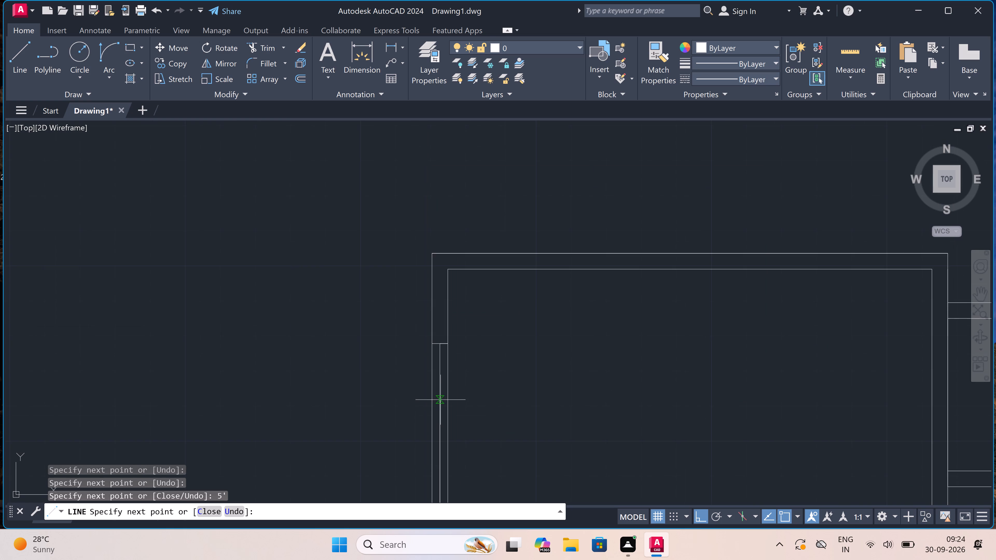
pyautogui.scroll(-3, 440, 399)
pyautogui.scroll(2, 441, 458)
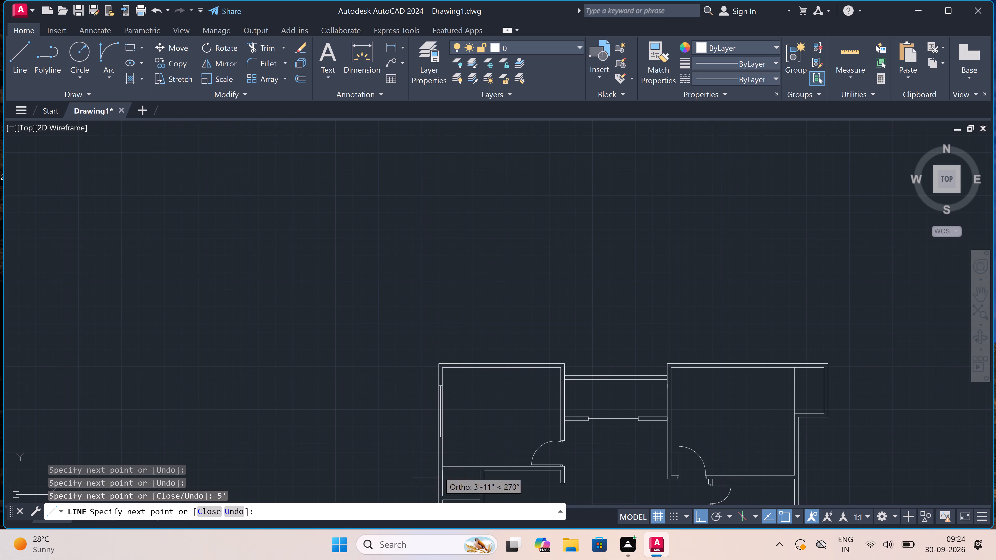
pyautogui.scroll(2, 440, 462)
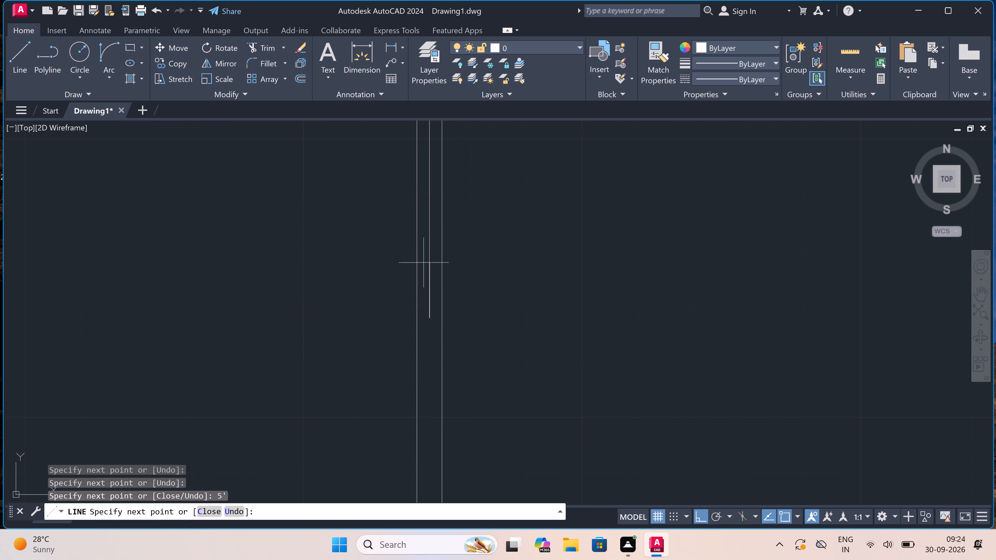
pyautogui.scroll(2, 420, 268)
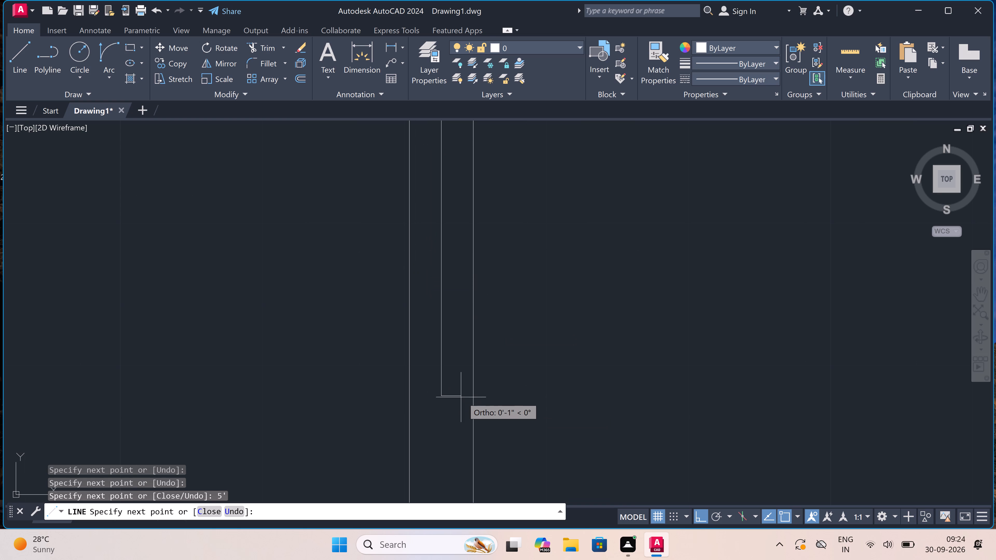
pyautogui.click(470, 396)
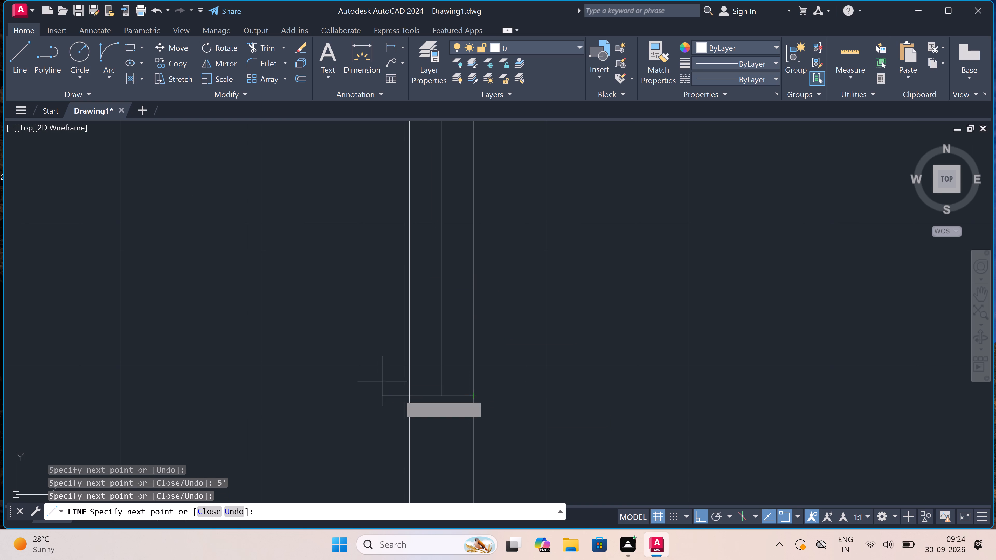
pyautogui.click(411, 397)
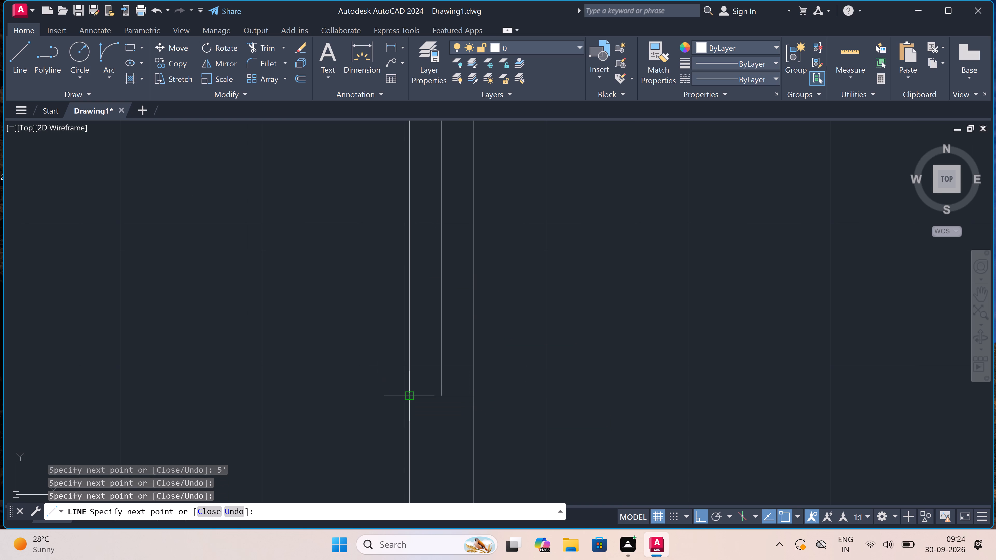
pyautogui.press('Escape')
# Draw a jamb line across the east outer wall of the small room below the north-east room, with a 2' mid-wall line running south.
pyautogui.press('space')
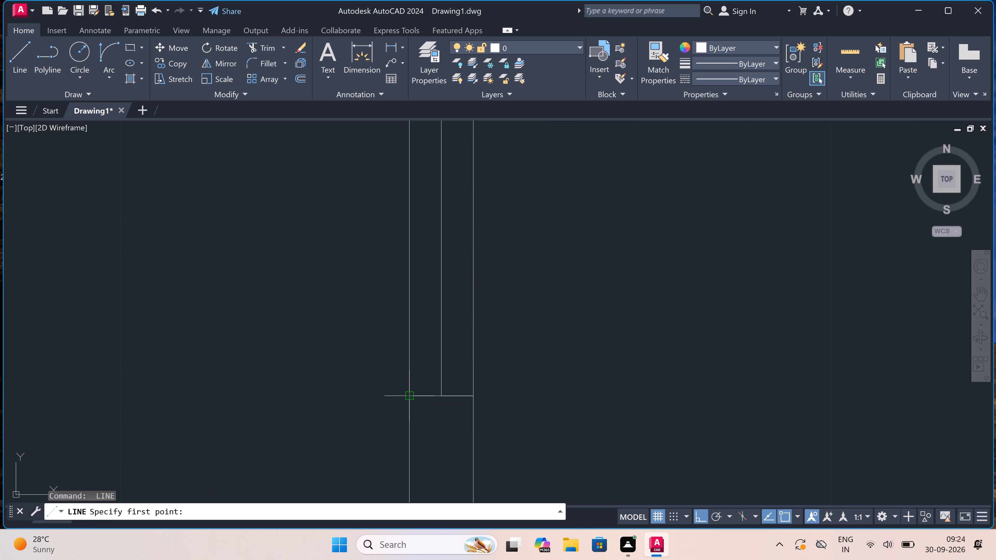
pyautogui.scroll(-7, 409, 394)
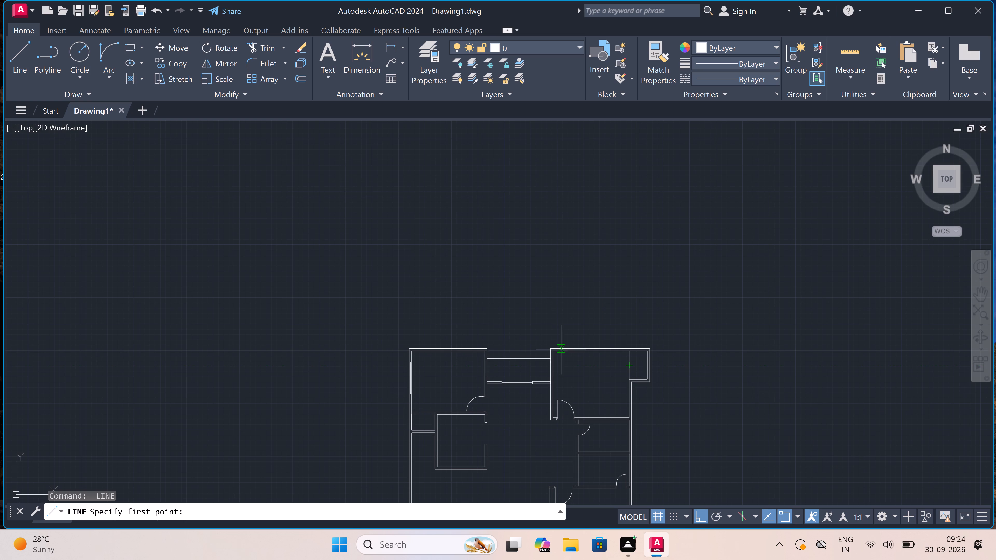
pyautogui.scroll(1, 547, 368)
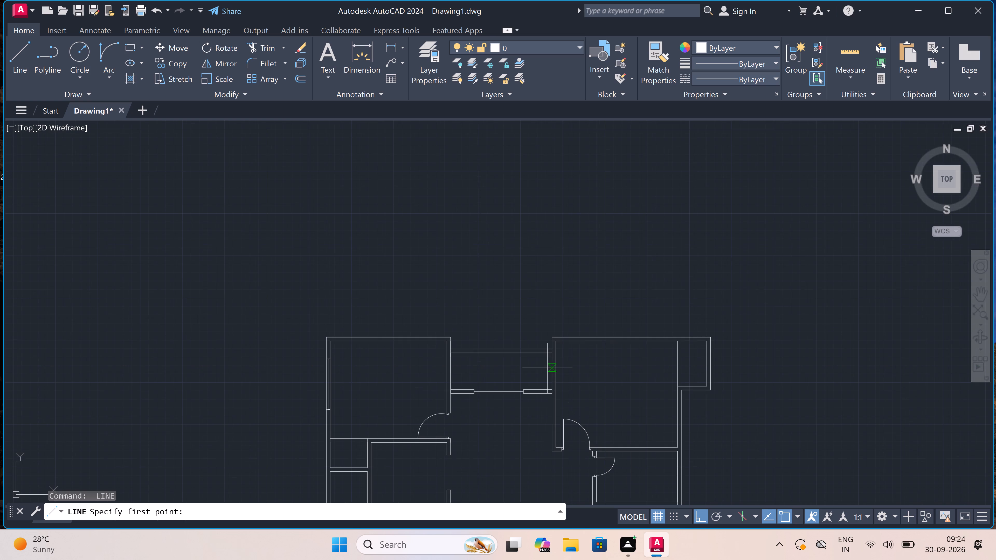
pyautogui.scroll(-1, 547, 368)
pyautogui.scroll(1, 547, 368)
pyautogui.scroll(-1, 547, 368)
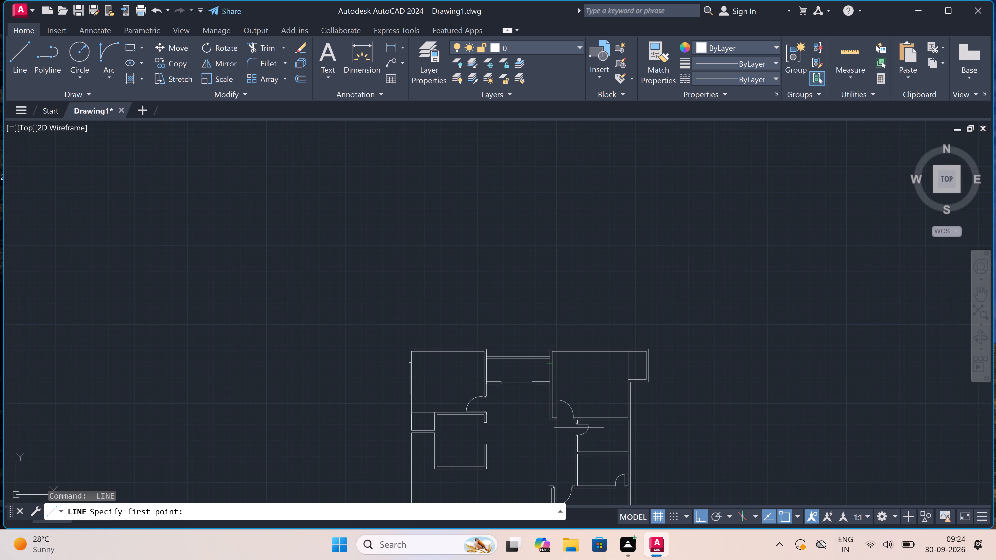
pyautogui.scroll(2, 612, 437)
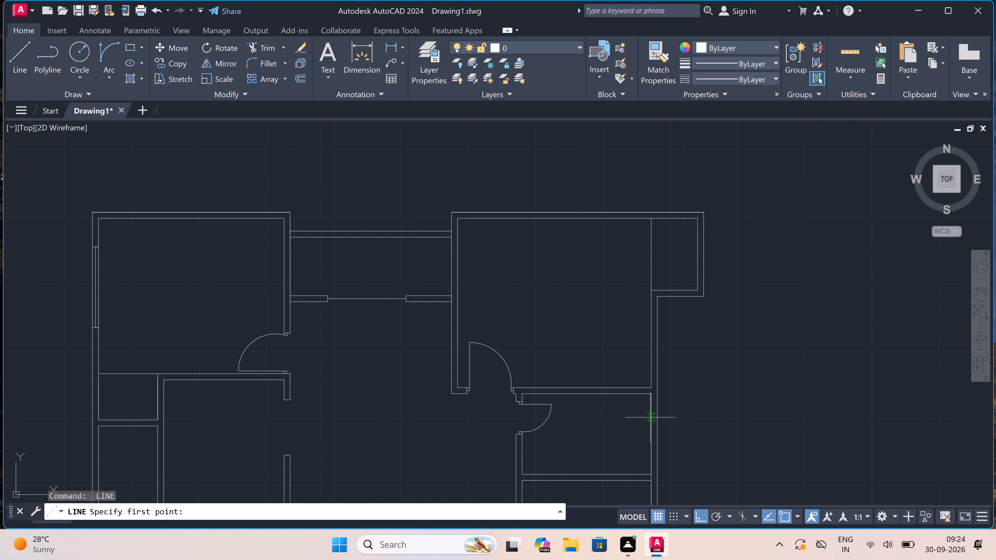
pyautogui.click(650, 414)
pyautogui.click(658, 415)
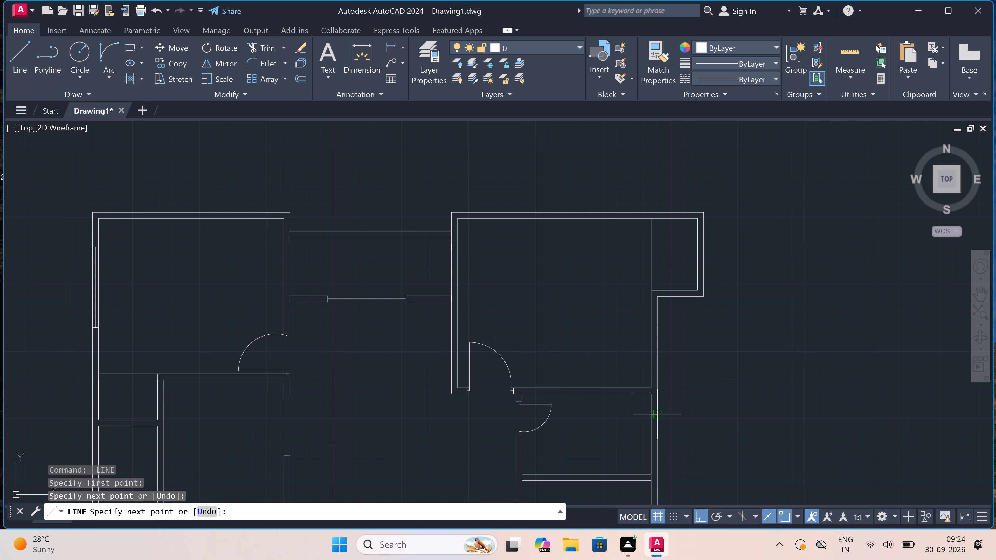
pyautogui.scroll(3, 658, 414)
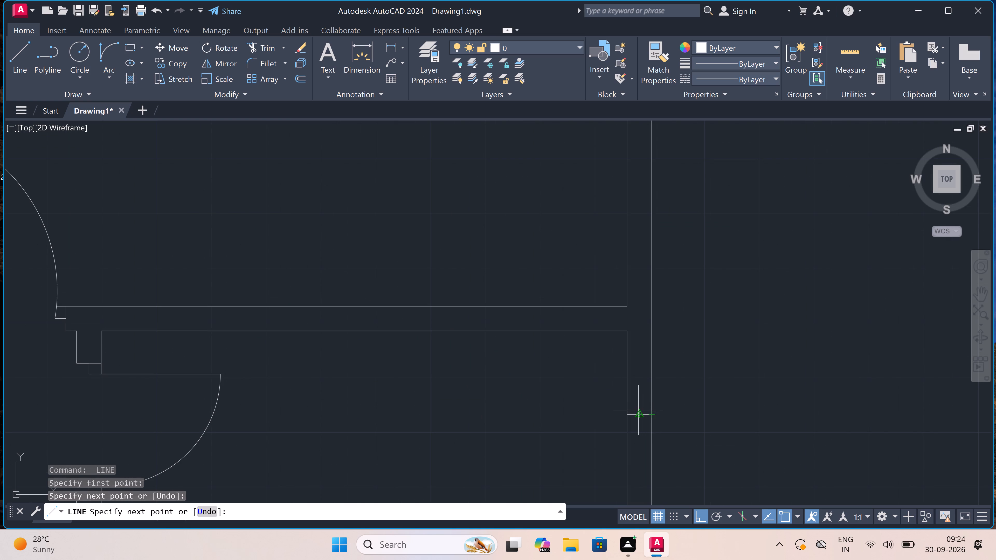
pyautogui.click(638, 410)
pyautogui.write("2'")
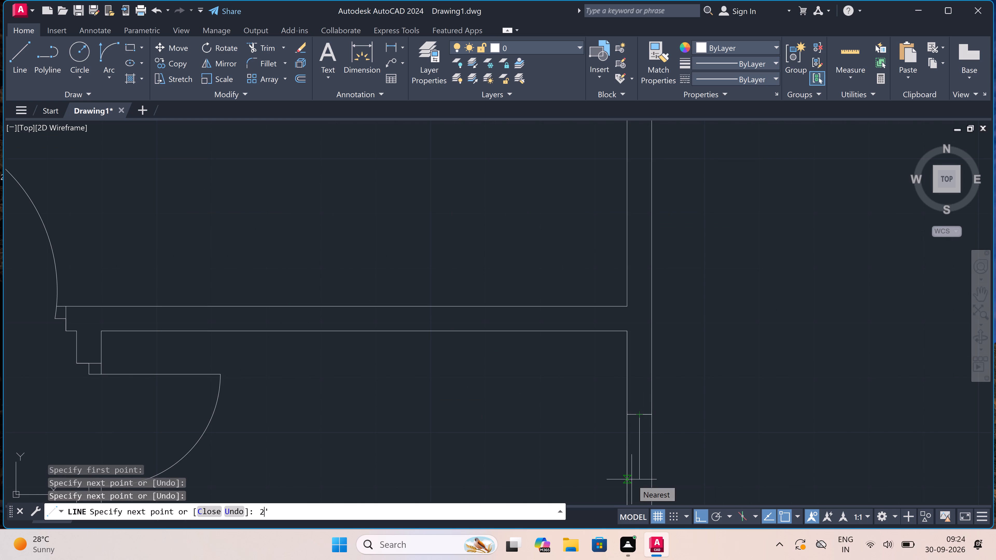
pyautogui.press('space')
# Close the 2' window's lower end with a jamb line across both faces of the east outer wall.
pyautogui.scroll(-3, 622, 460)
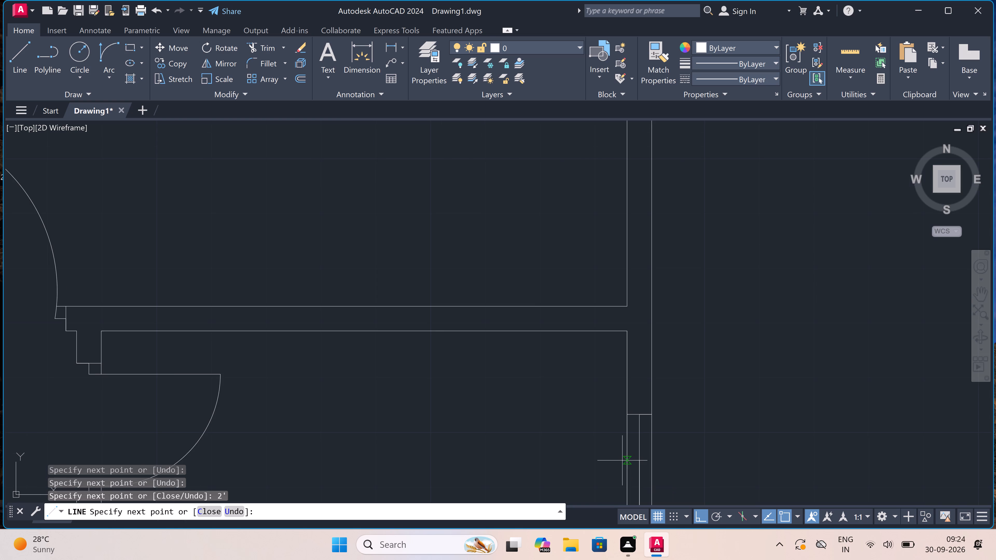
pyautogui.scroll(-2, 622, 460)
pyautogui.scroll(3, 625, 491)
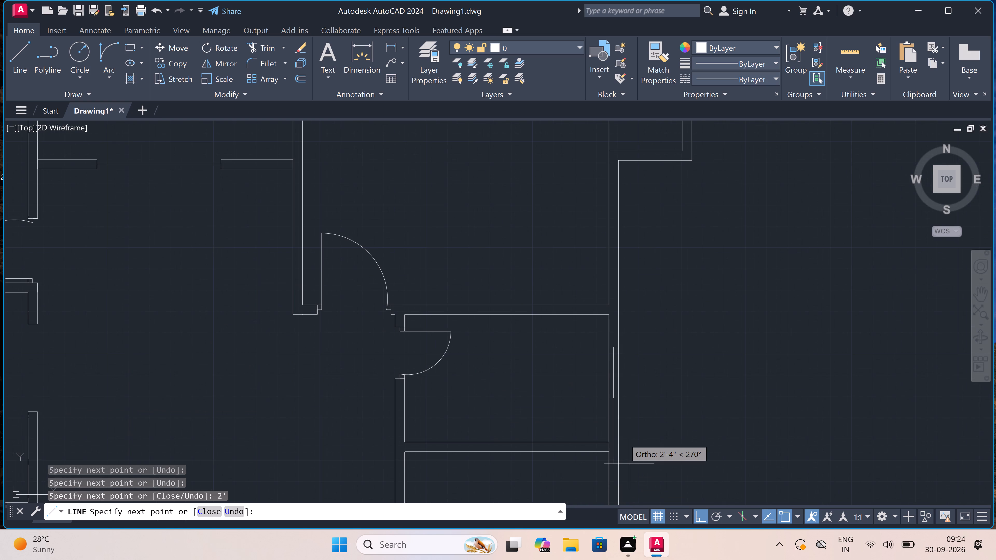
pyautogui.scroll(3, 599, 393)
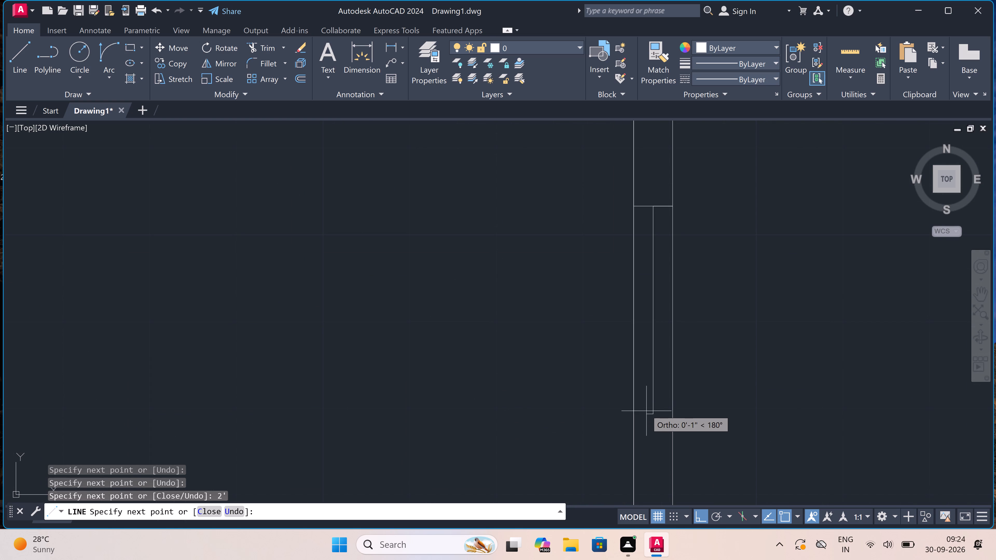
pyautogui.click(631, 415)
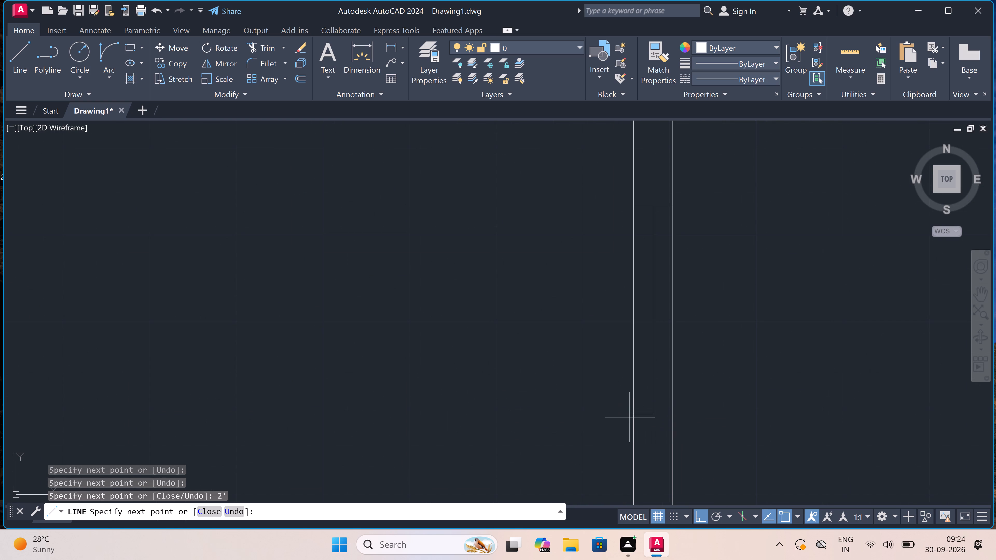
pyautogui.click(676, 415)
pyautogui.press('Escape')
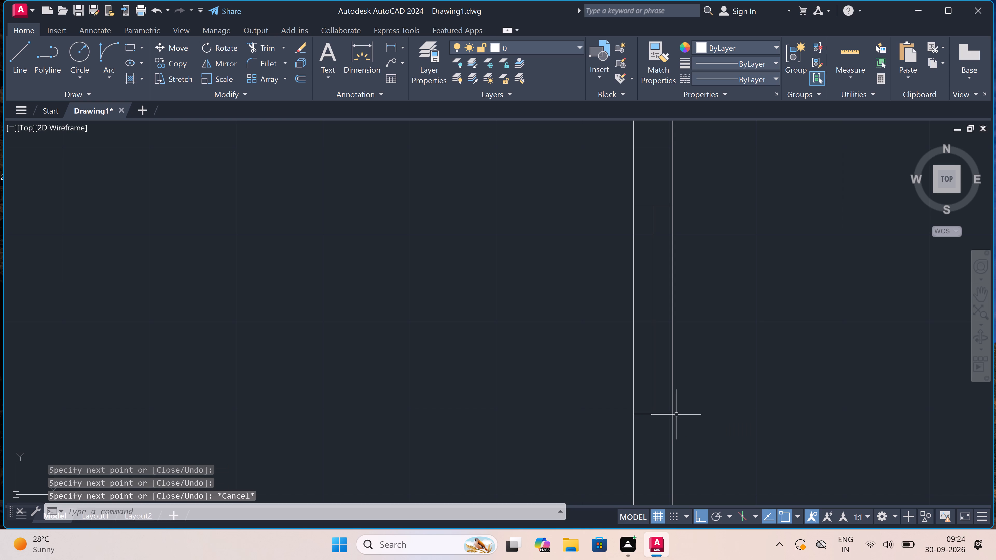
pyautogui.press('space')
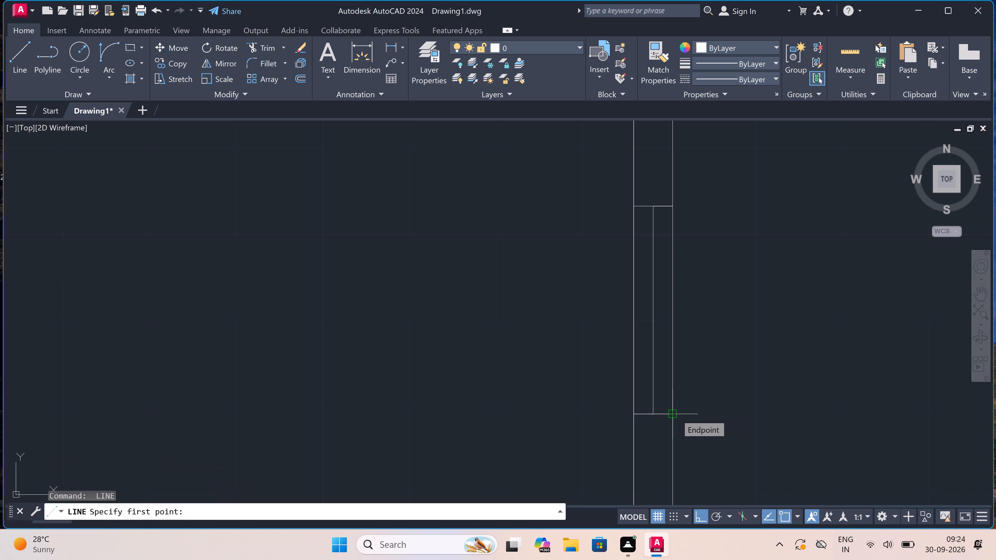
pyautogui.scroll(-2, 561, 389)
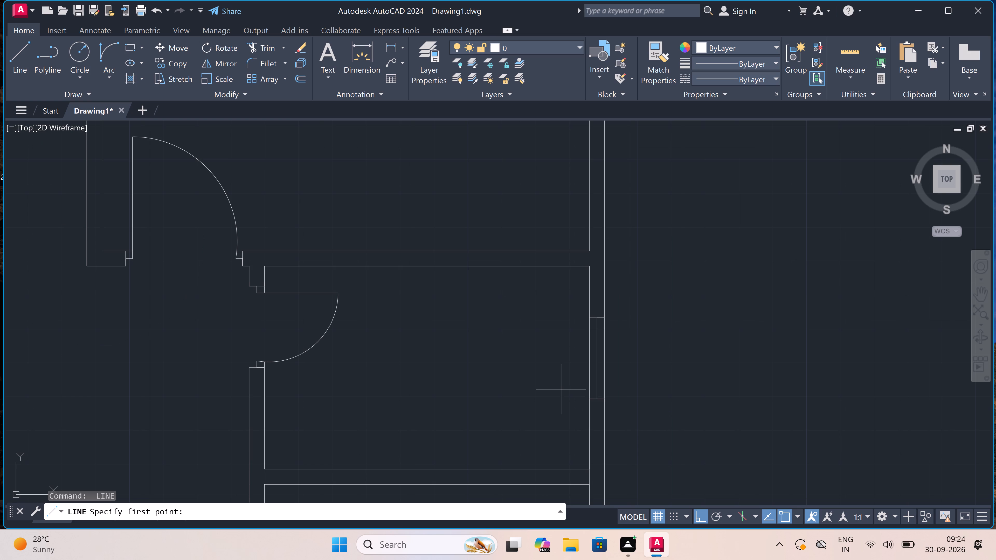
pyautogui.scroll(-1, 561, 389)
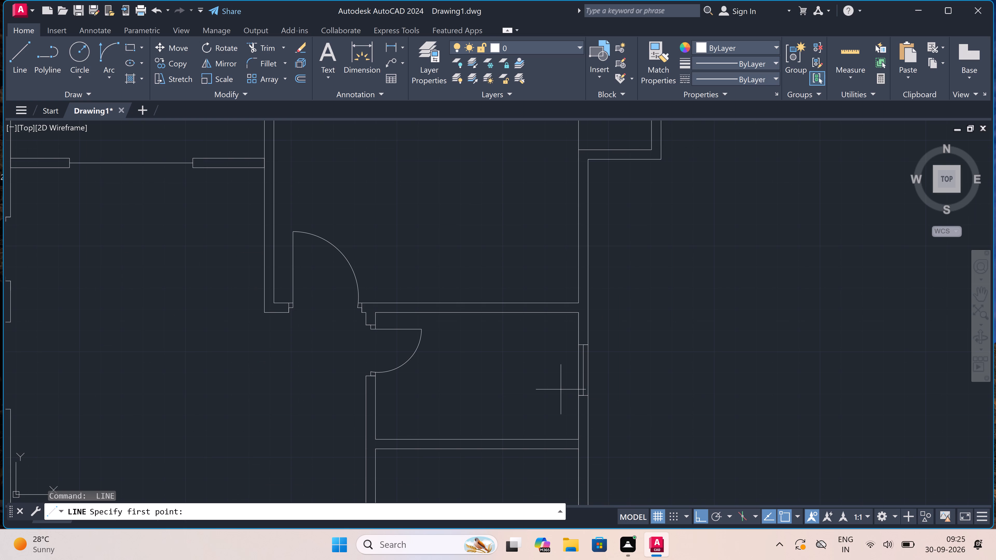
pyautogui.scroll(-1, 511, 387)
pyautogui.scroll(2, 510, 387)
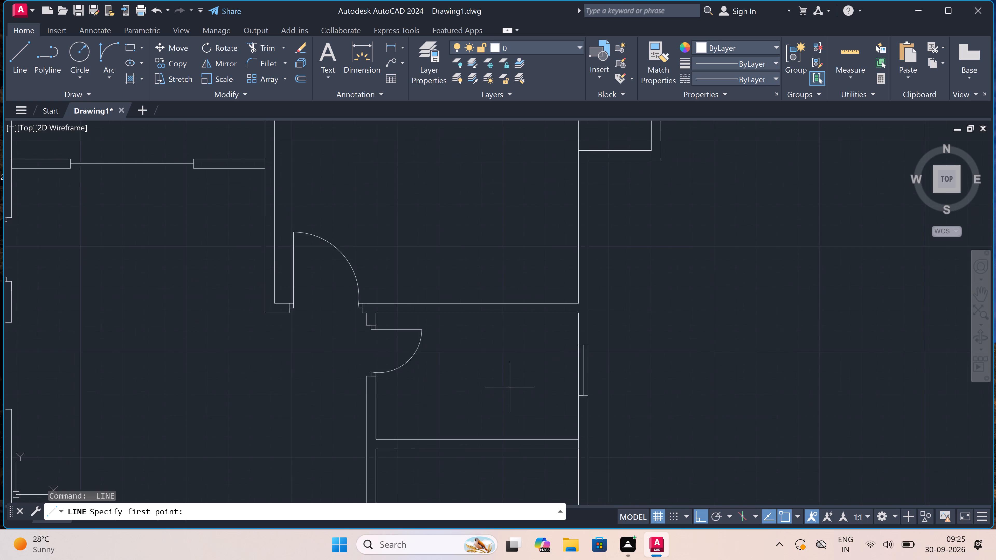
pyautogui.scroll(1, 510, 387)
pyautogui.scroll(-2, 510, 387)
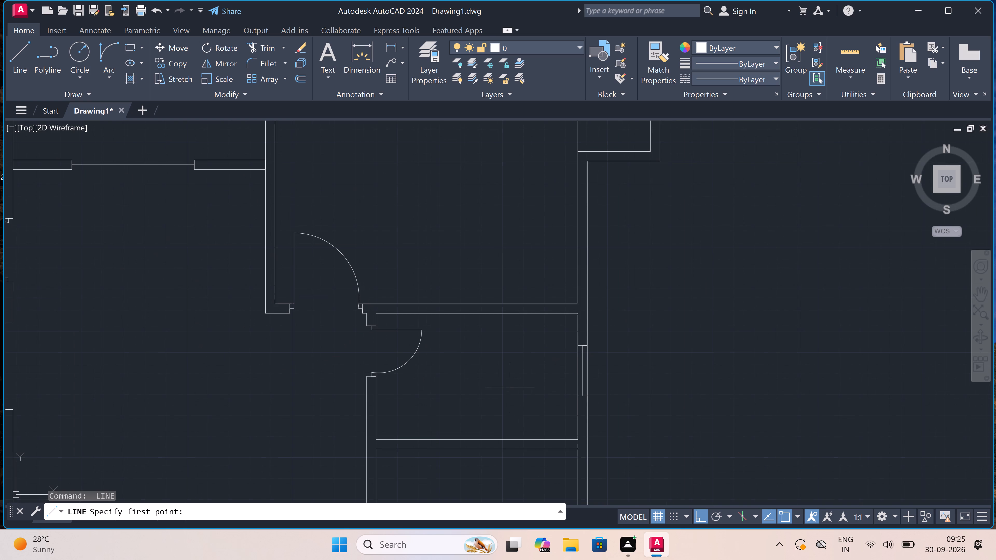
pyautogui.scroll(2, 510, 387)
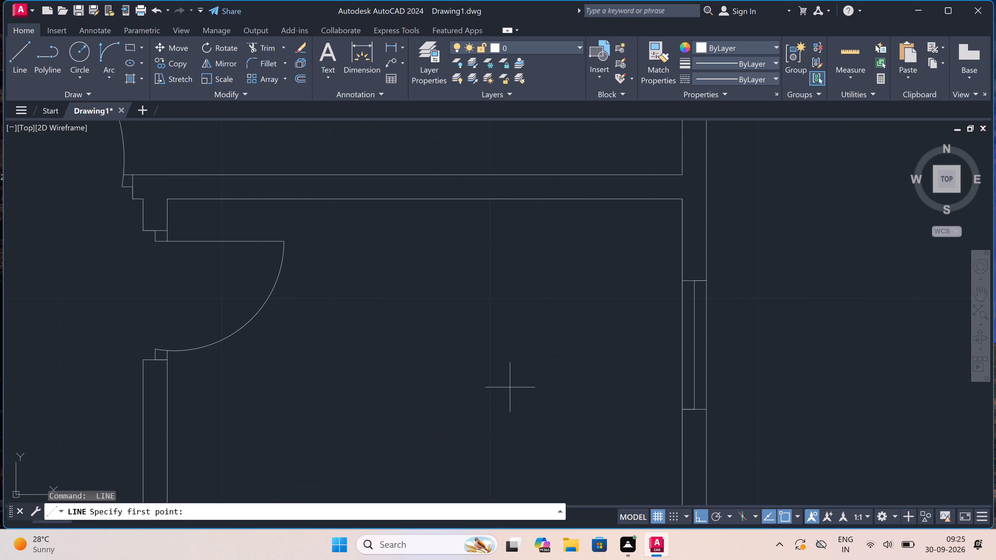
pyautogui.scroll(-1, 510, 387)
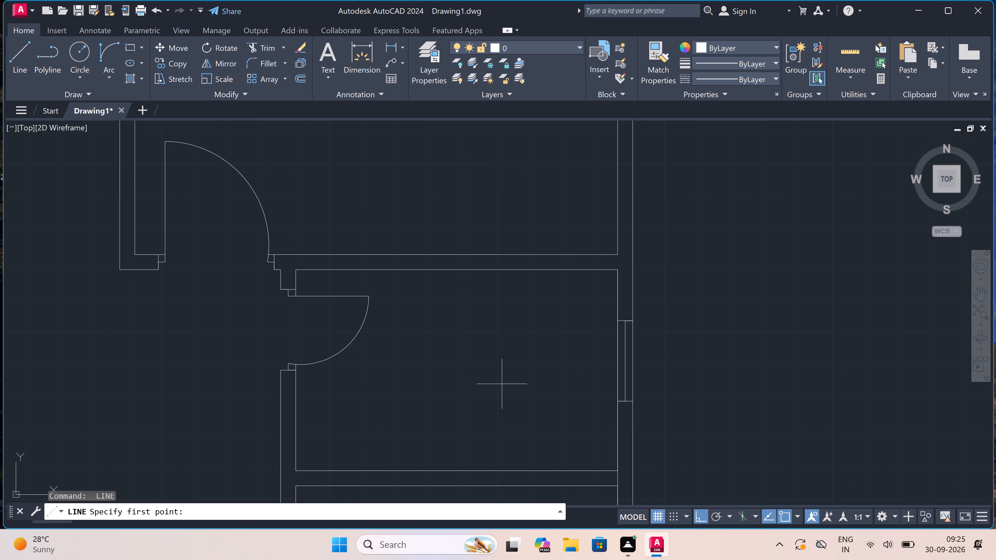
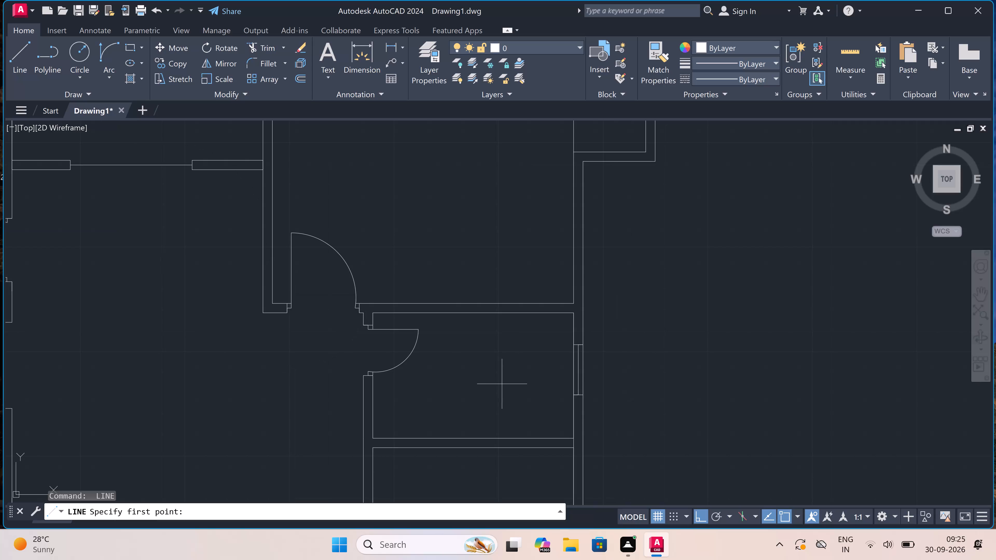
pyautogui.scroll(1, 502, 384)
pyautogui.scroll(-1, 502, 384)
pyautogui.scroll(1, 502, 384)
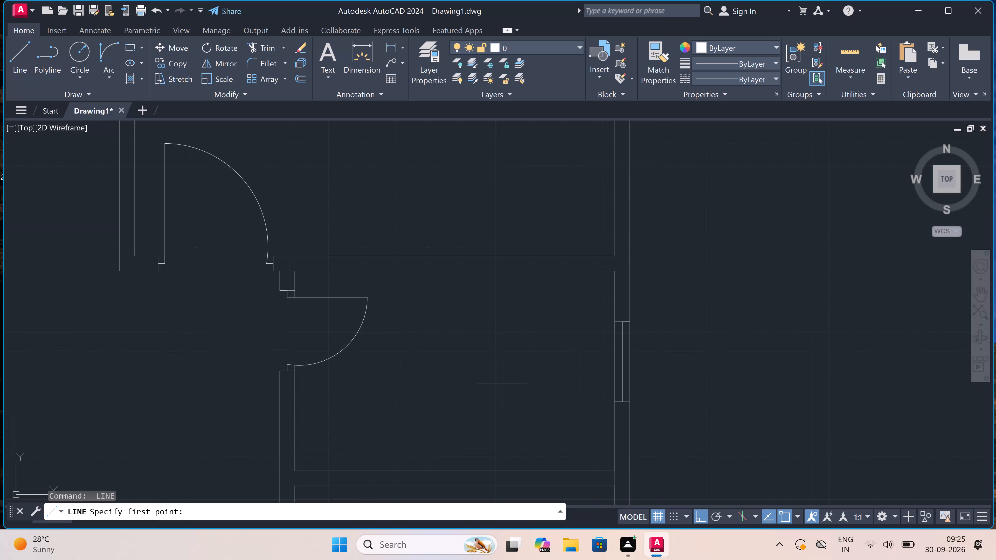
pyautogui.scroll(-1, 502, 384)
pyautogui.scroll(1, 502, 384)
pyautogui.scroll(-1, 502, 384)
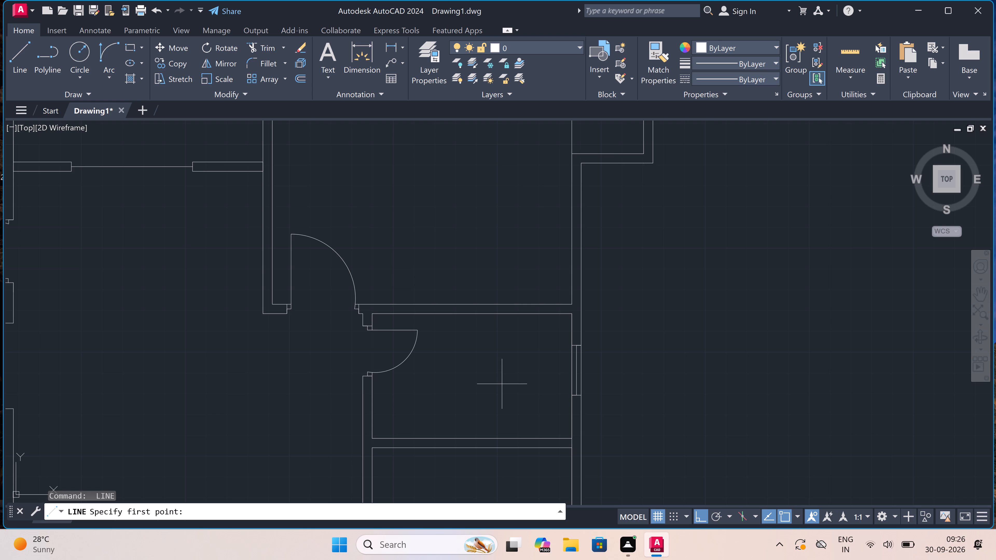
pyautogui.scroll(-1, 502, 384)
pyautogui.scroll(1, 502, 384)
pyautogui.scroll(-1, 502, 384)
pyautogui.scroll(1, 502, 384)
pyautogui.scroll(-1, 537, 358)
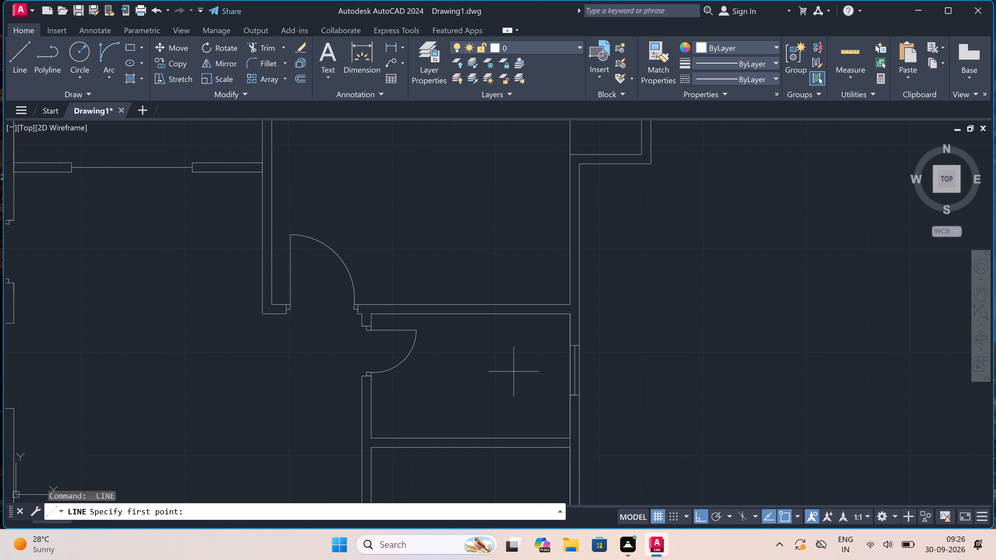
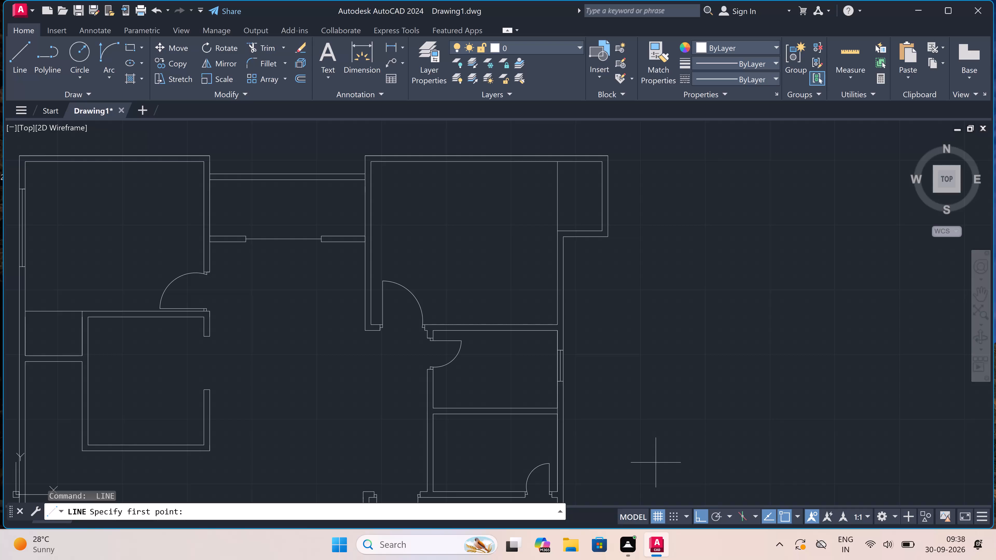
# Examine the overall floor plan and the north-east room with its projecting outer-wall recess.
pyautogui.scroll(-2, 656, 463)
pyautogui.scroll(1, 622, 392)
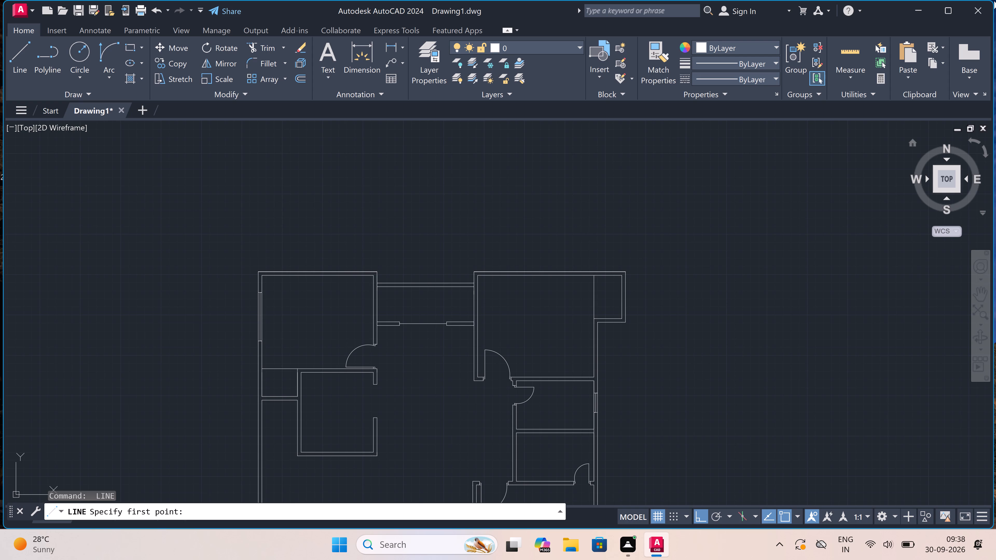
pyautogui.scroll(-3, 994, 1)
pyautogui.scroll(-4, 603, 316)
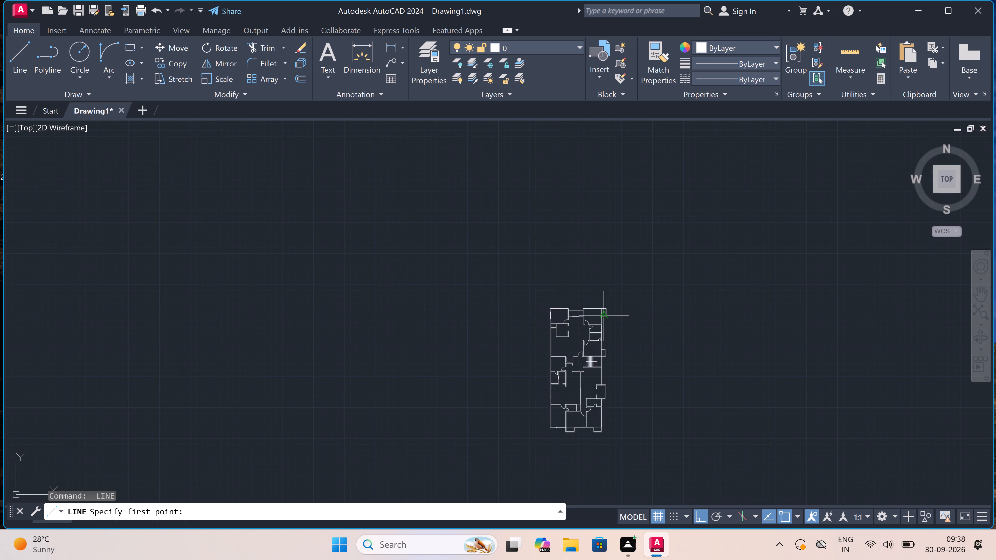
pyautogui.scroll(4, 603, 315)
pyautogui.scroll(-3, 603, 315)
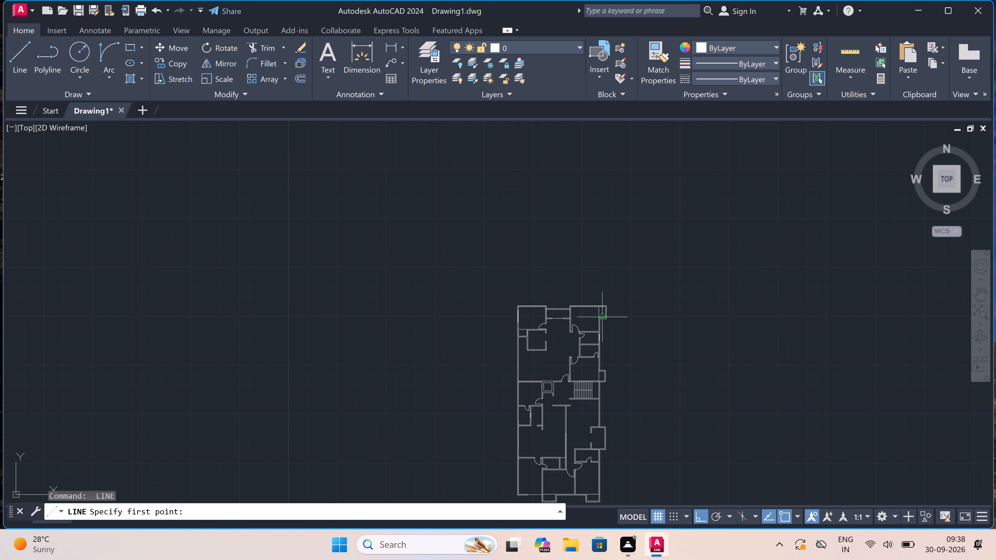
pyautogui.scroll(1, 603, 315)
pyautogui.scroll(-1, 603, 315)
pyautogui.scroll(1, 603, 316)
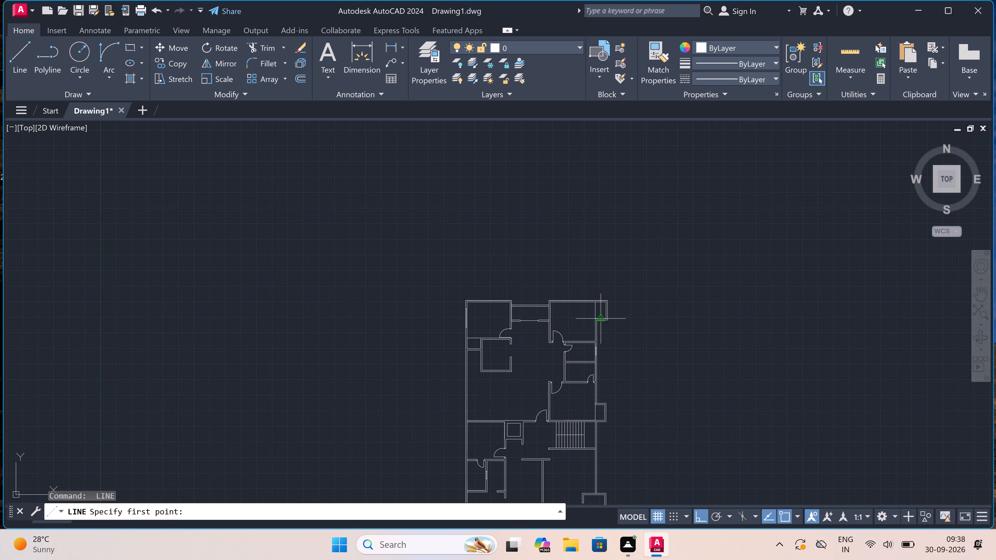
pyautogui.scroll(-1, 603, 316)
pyautogui.scroll(2, 603, 316)
pyautogui.scroll(-2, 603, 316)
pyautogui.scroll(2, 603, 316)
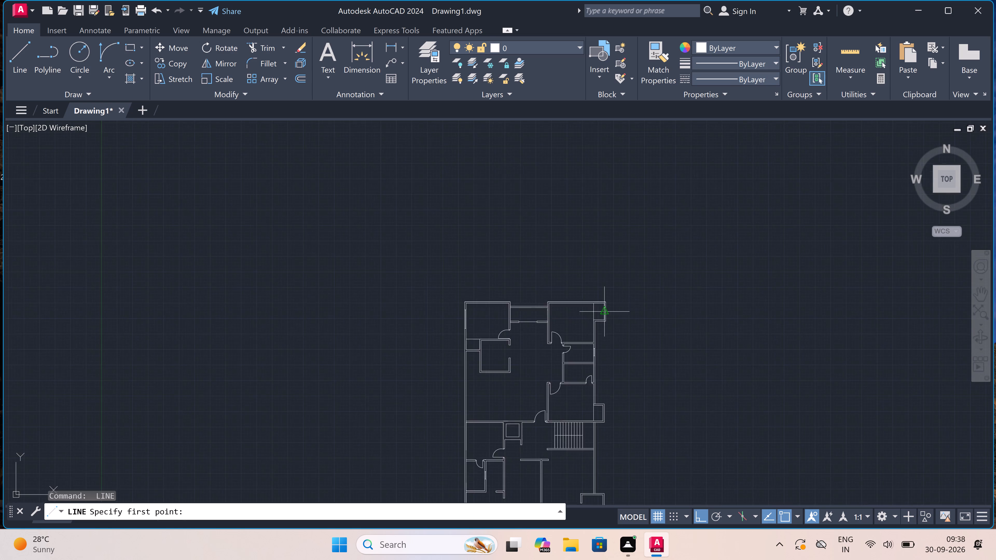
pyautogui.scroll(-2, 603, 316)
pyautogui.scroll(2, 603, 316)
pyautogui.scroll(-1, 603, 316)
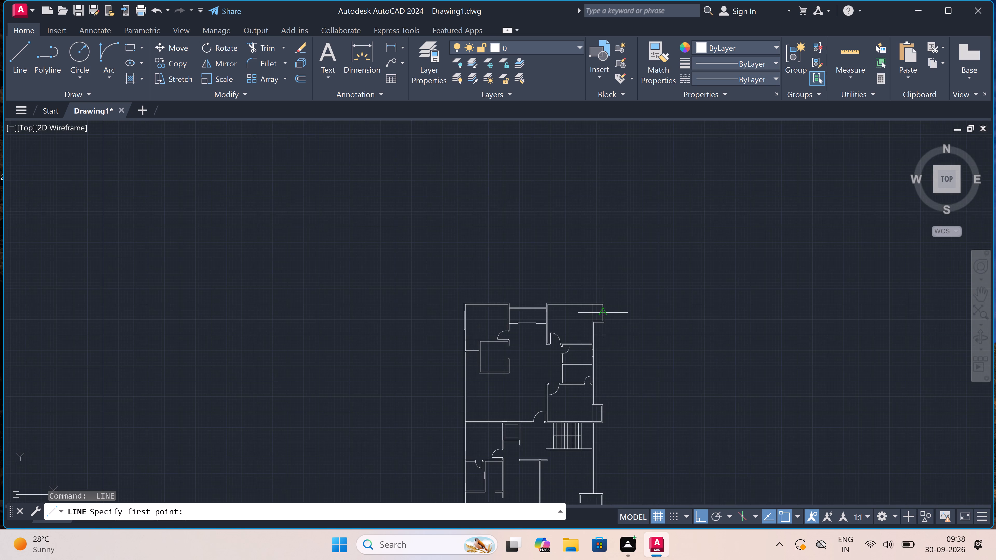
pyautogui.scroll(2, 603, 316)
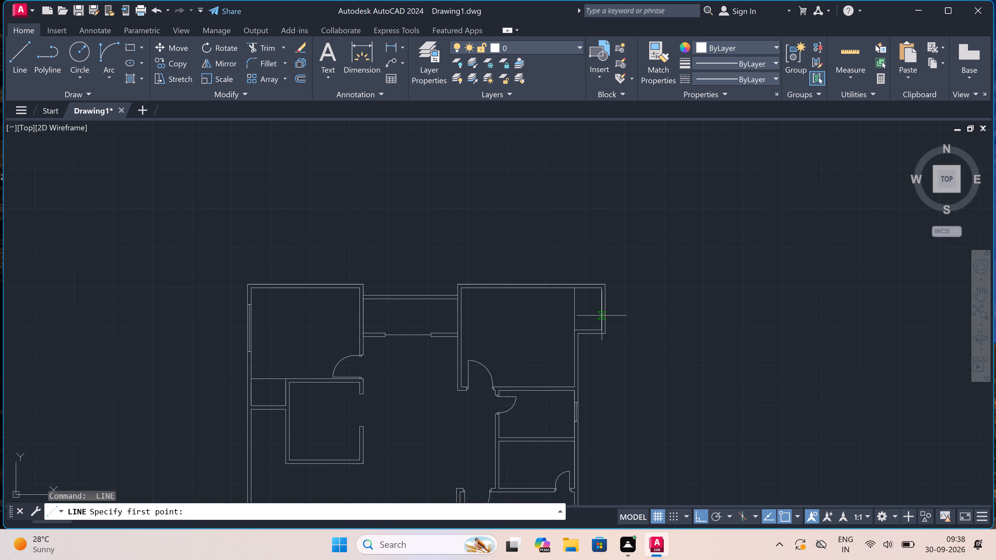
pyautogui.scroll(2, 565, 340)
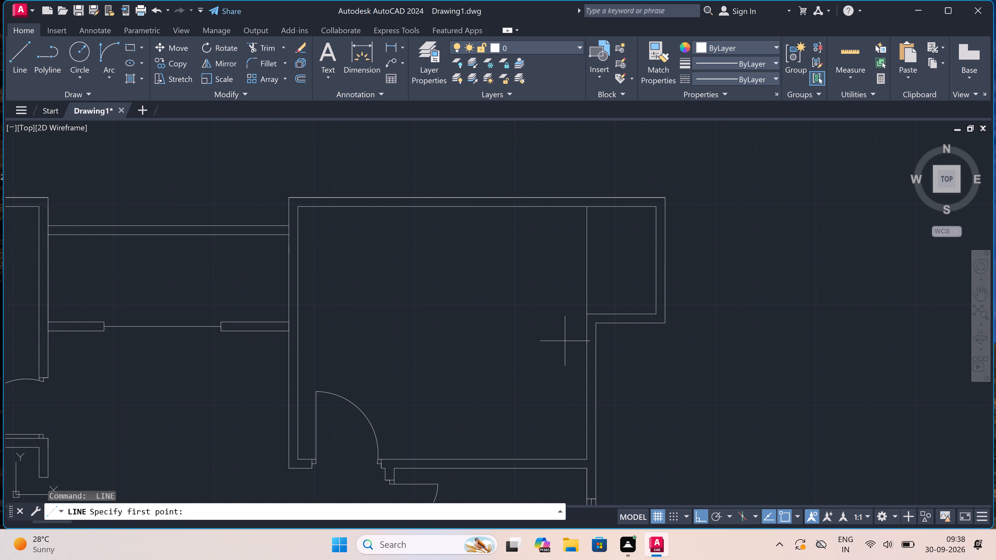
pyautogui.scroll(-1, 565, 341)
pyautogui.scroll(1, 565, 341)
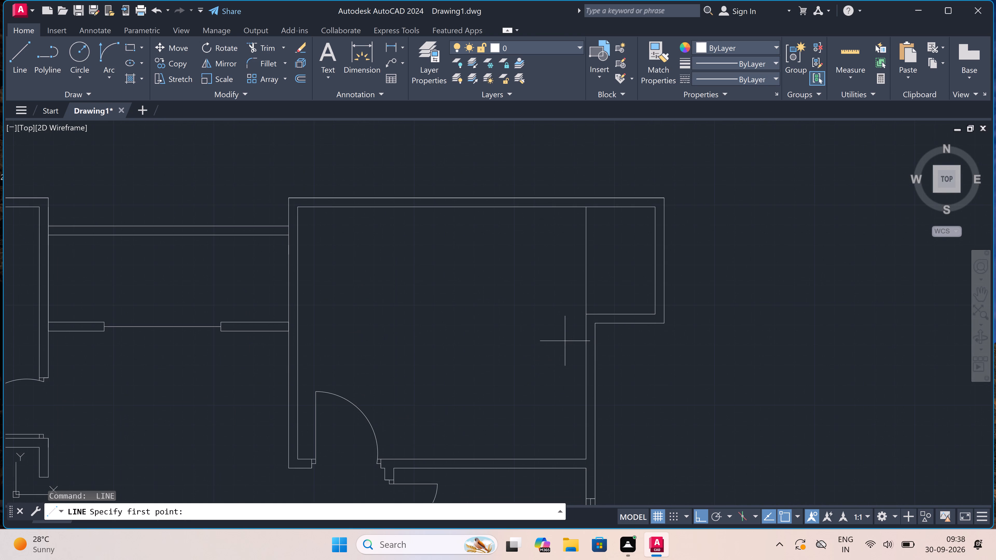
pyautogui.scroll(1, 565, 341)
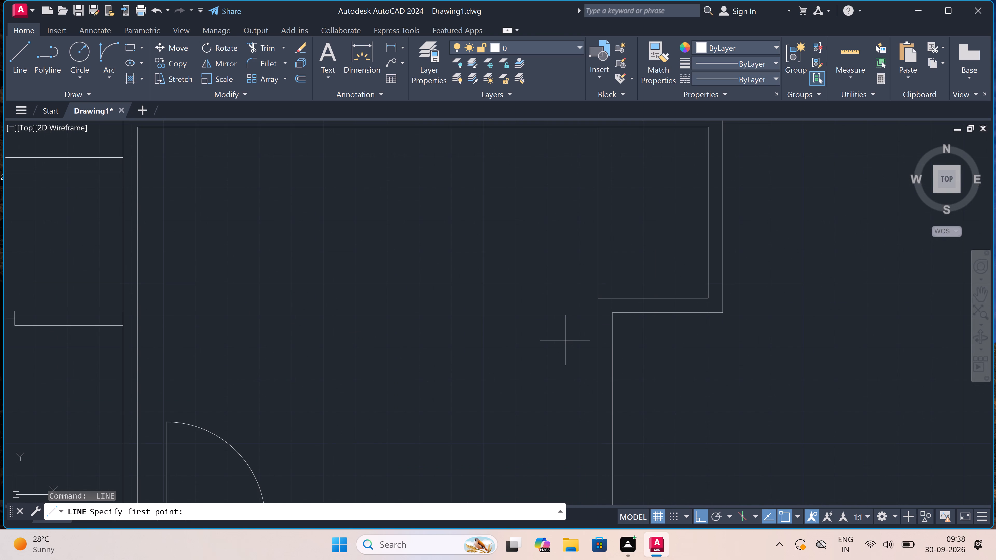
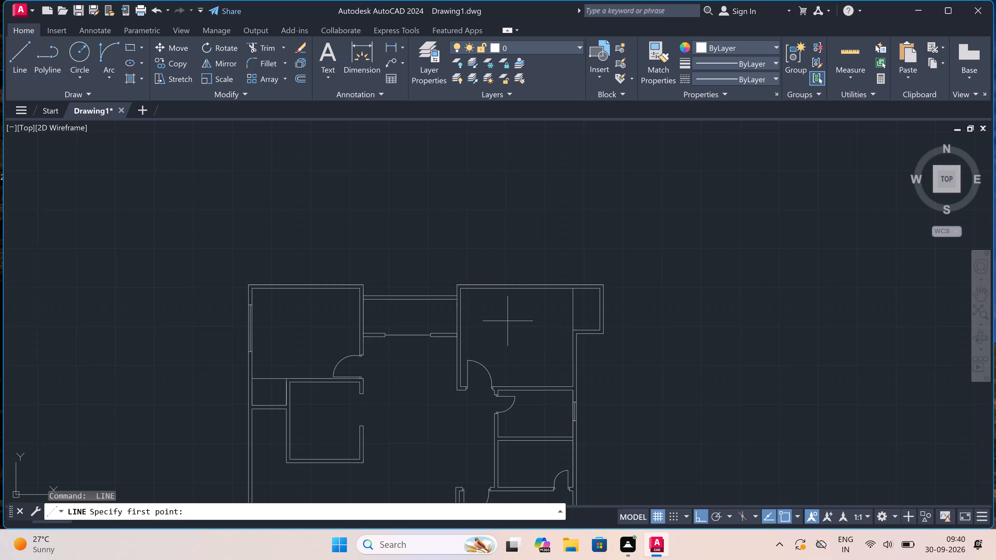
# Start a multiline text box in the lower part of the north-east room, extending east past its outer wall.
pyautogui.scroll(2, 492, 308)
pyautogui.press('m')
pyautogui.press('t')
pyautogui.press('space')
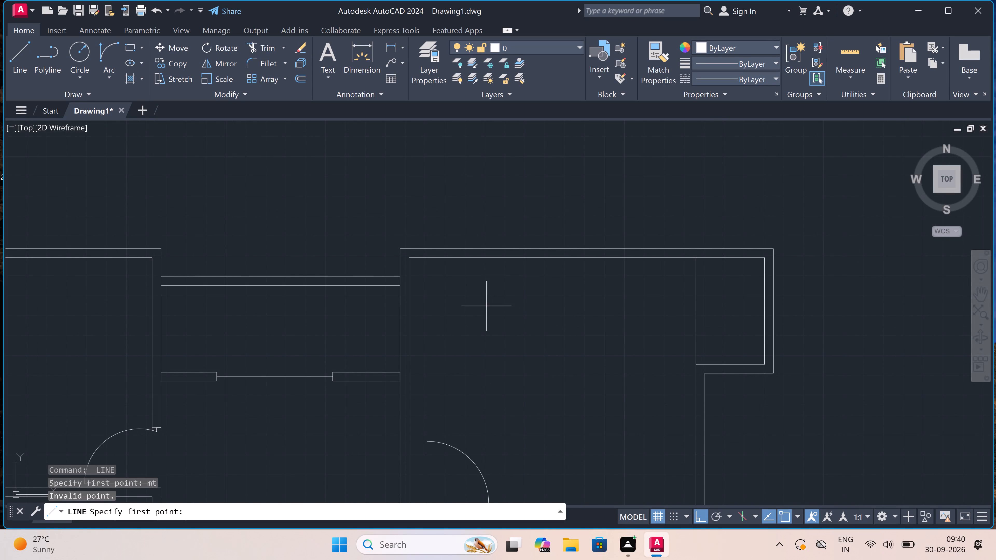
pyautogui.press('Escape')
pyautogui.write('mt')
pyautogui.press('space')
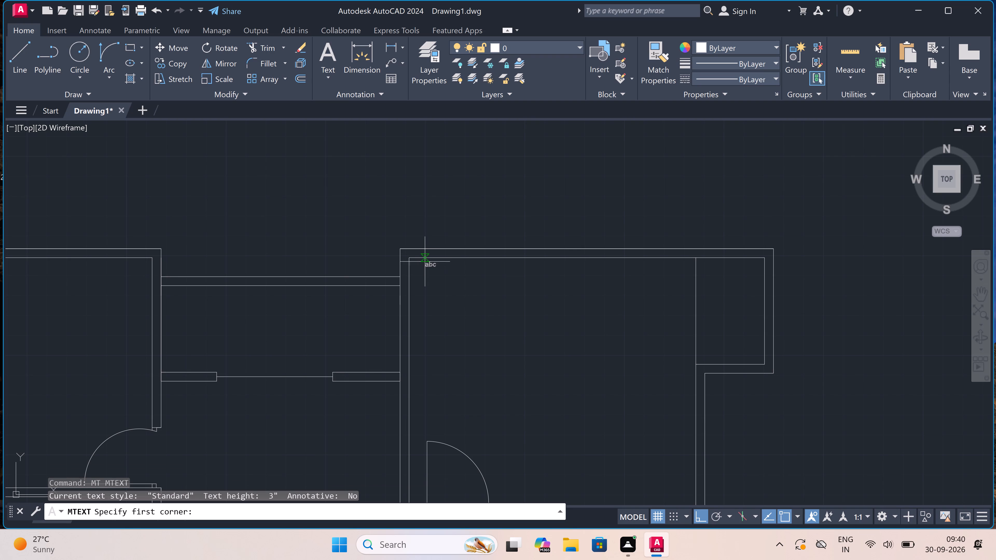
pyautogui.scroll(-2, 421, 260)
pyautogui.scroll(1, 476, 348)
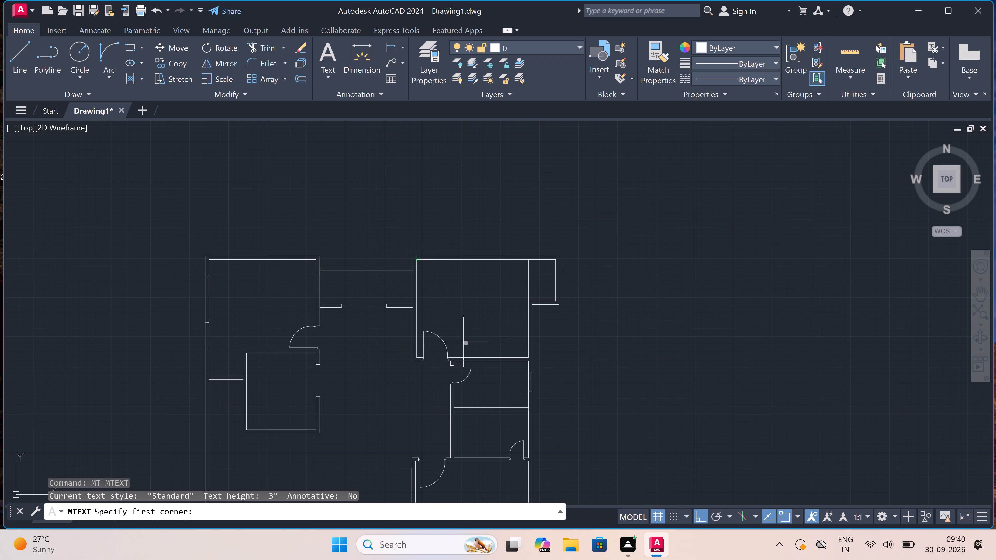
pyautogui.scroll(1, 476, 348)
pyautogui.click(448, 333)
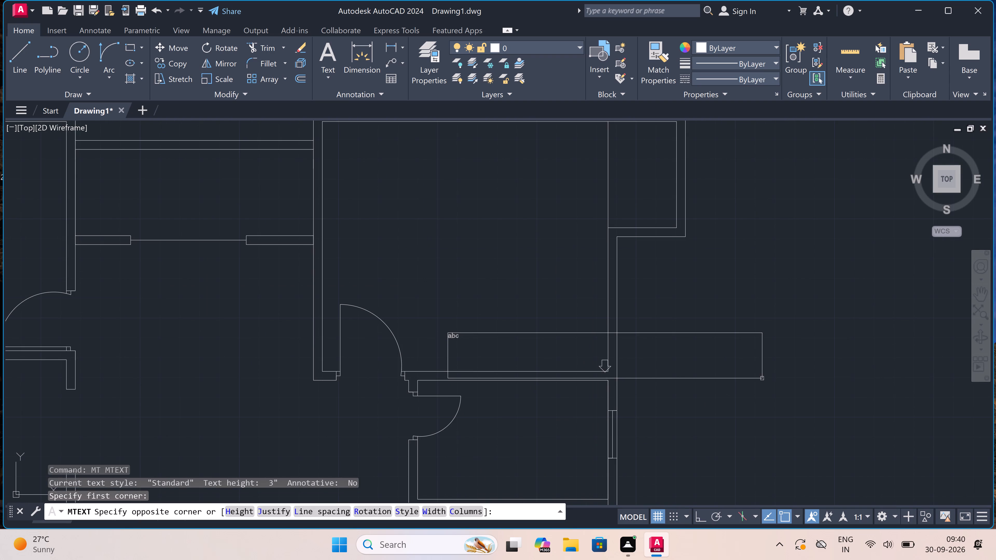
pyautogui.click(760, 362)
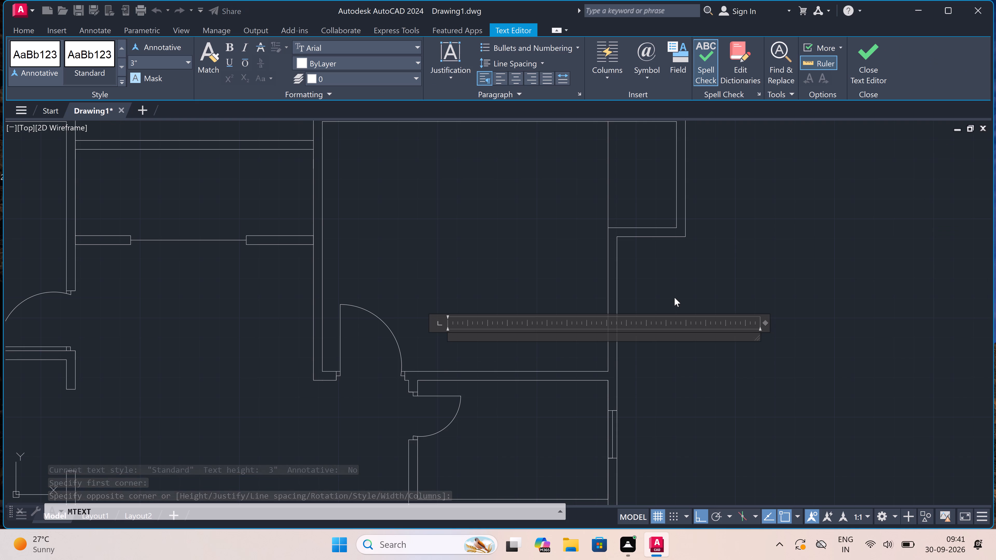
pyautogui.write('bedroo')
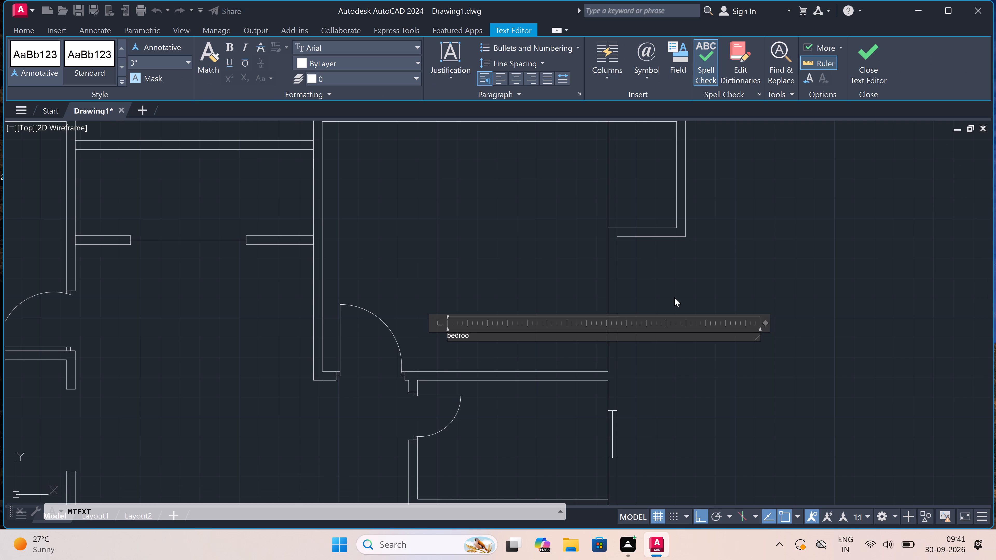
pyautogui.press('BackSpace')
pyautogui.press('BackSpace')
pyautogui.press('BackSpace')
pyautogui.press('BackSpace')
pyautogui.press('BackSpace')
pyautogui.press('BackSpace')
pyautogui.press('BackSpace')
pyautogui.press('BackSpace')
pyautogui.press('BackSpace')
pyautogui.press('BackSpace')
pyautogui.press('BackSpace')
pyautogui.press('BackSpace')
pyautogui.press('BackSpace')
# Enter the two-line room label BEDROOM and 10'6"X12'0" in the north-east room's text box and finish the text.
pyautogui.write('BED')
pyautogui.write('ROOM')
pyautogui.press('Return')
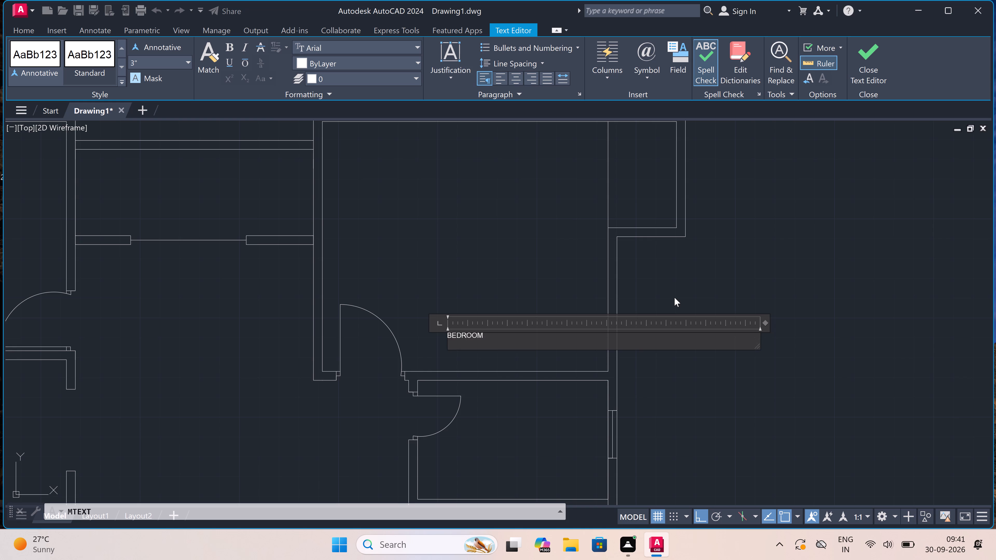
pyautogui.write('10\'6"X')
pyautogui.write('12\'0"')
pyautogui.click(531, 239)
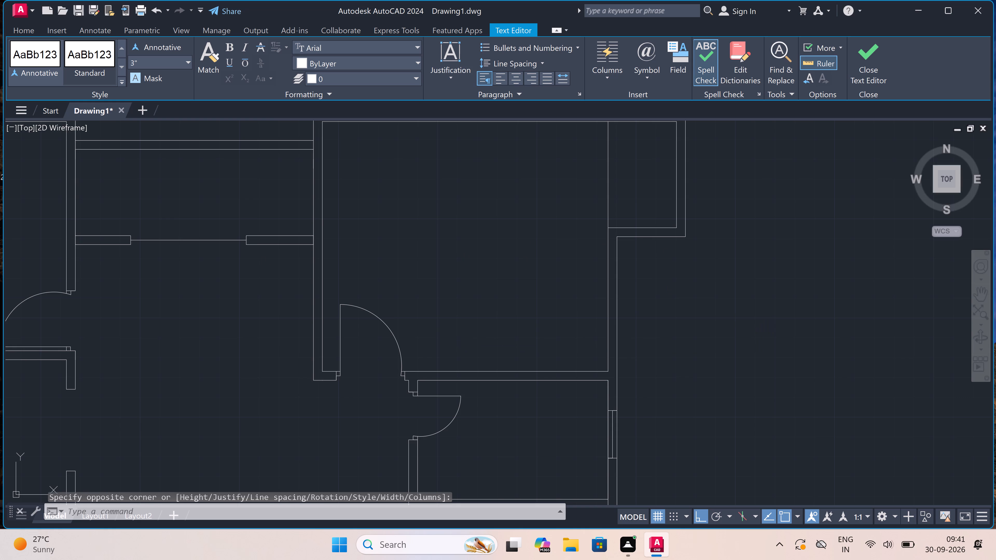
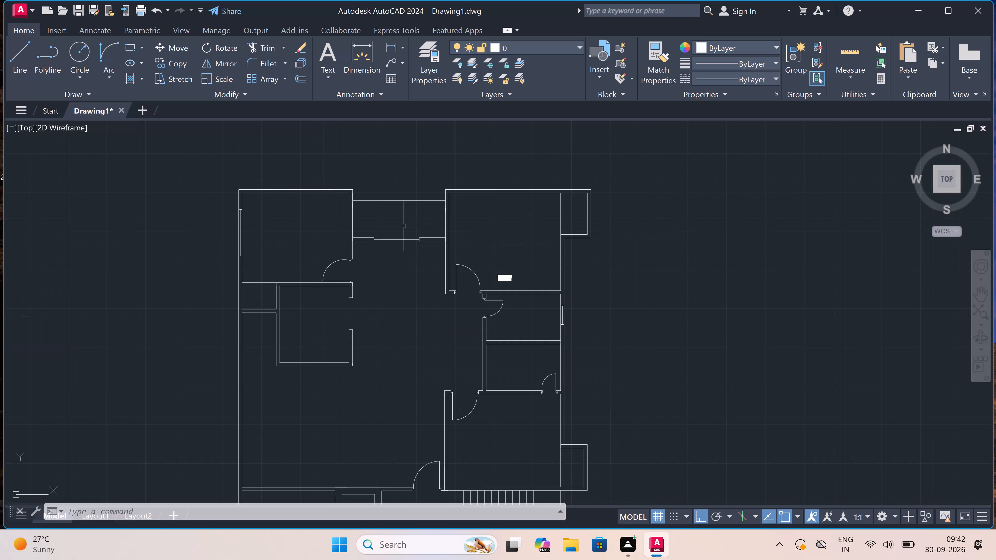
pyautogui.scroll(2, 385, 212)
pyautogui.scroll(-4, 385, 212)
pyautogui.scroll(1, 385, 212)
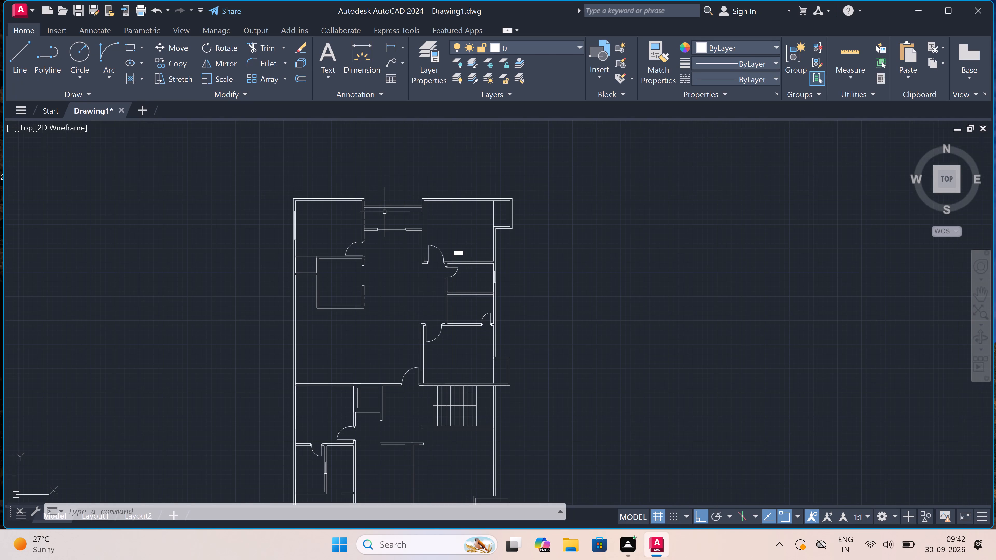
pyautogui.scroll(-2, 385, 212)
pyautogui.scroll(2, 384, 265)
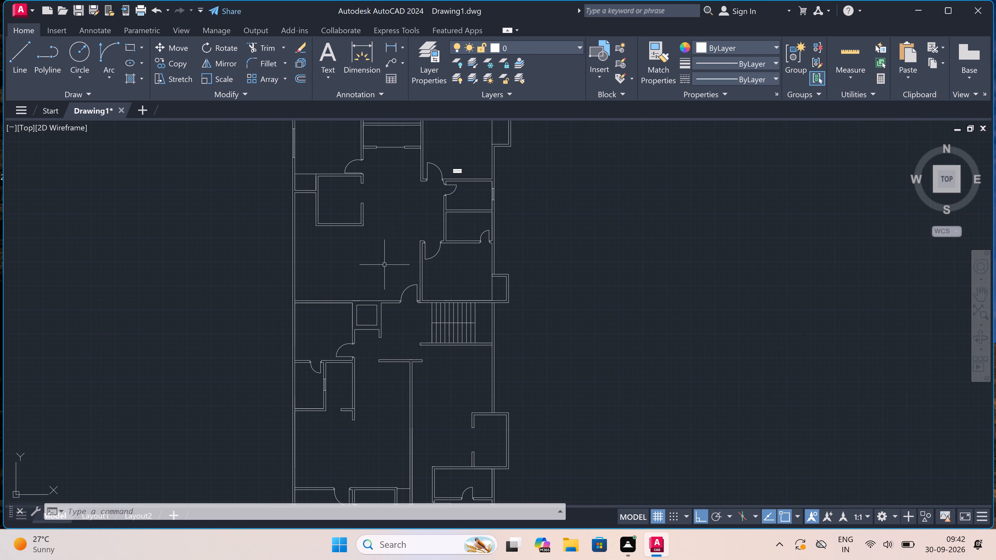
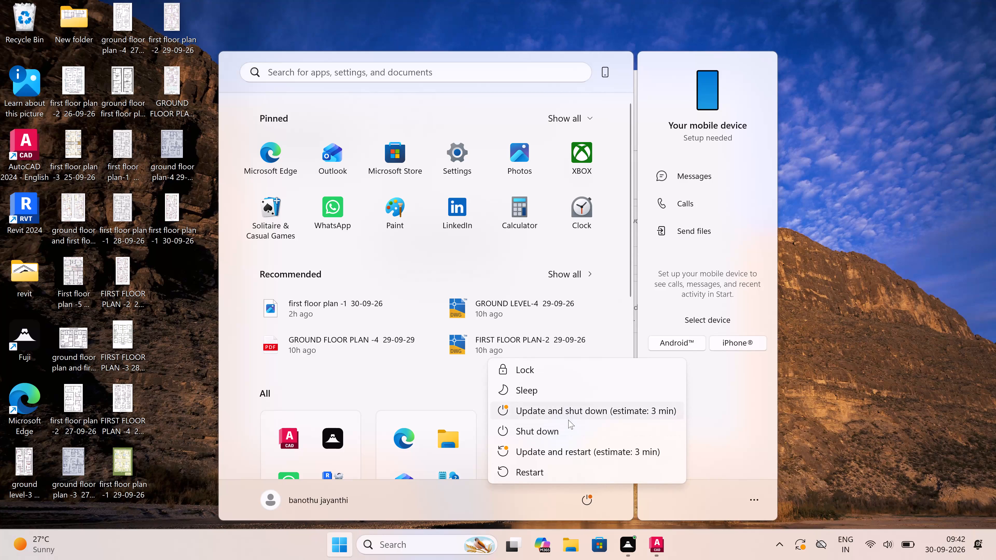
# Shut down the computer without installing the pending update.
pyautogui.click(568, 427)
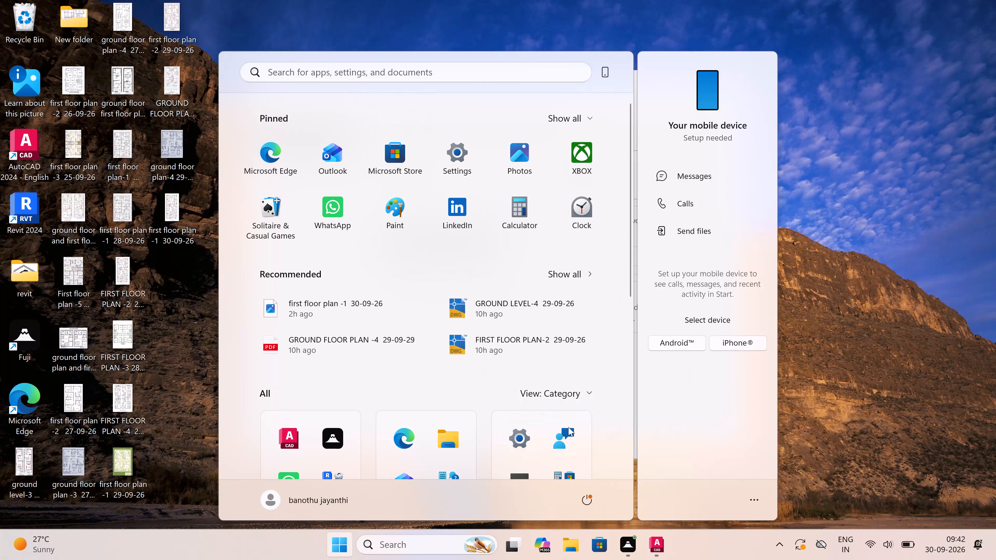
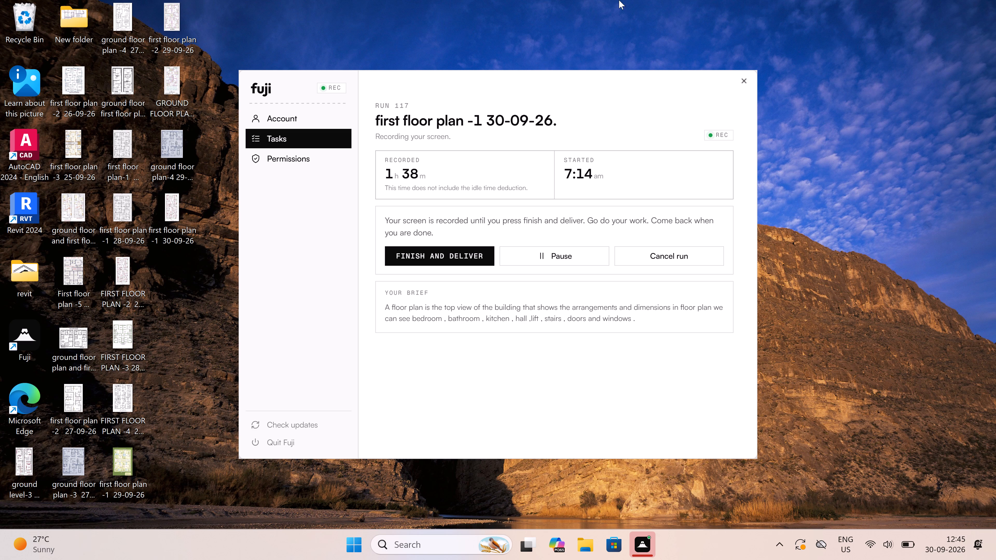
# Close the screen recorder's task window while leaving the recording running.
pyautogui.click(750, 79)
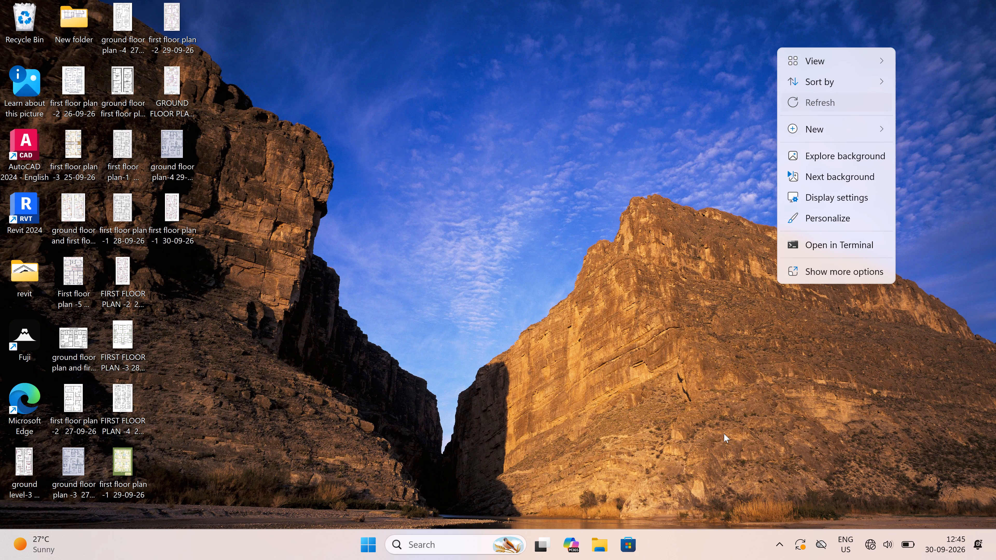
# Refresh the desktop.
pyautogui.rightClick(724, 433)
pyautogui.click(781, 247)
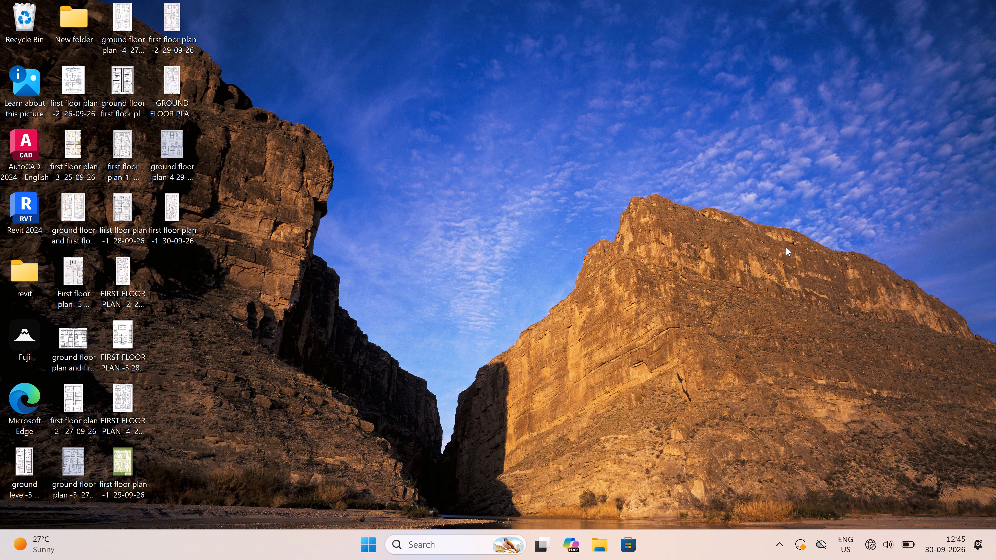
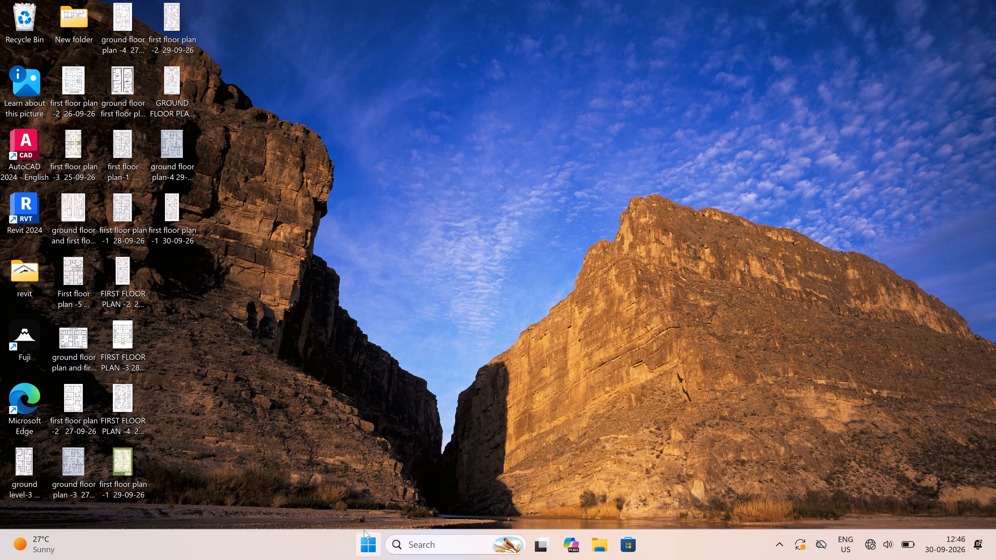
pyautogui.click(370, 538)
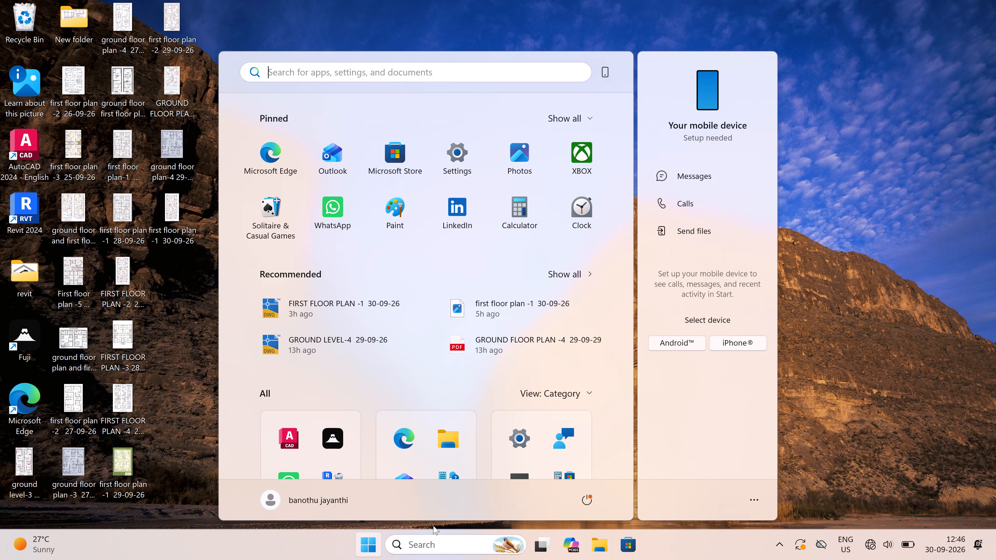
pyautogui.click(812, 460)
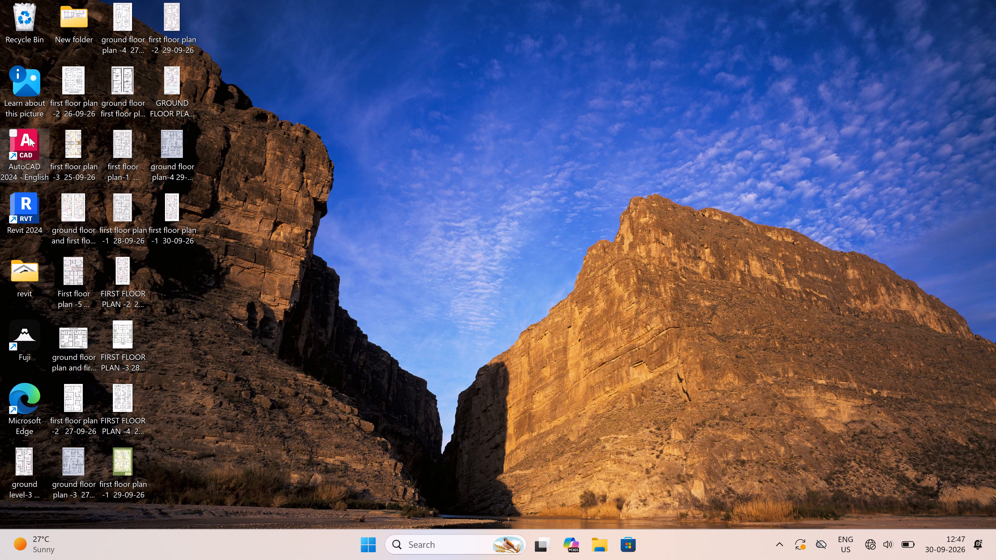
# Launch Revit 2024 from the desktop.
pyautogui.doubleClick(19, 205)
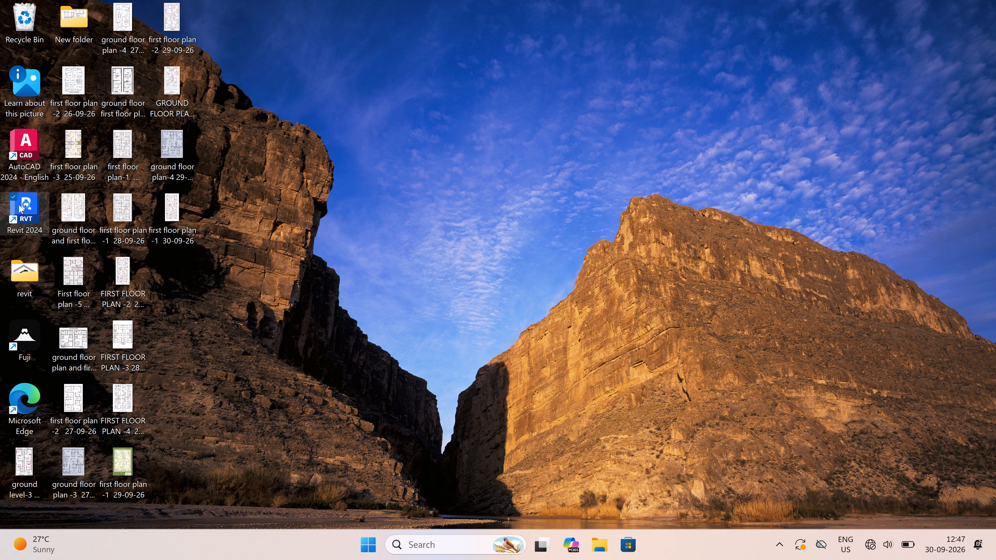
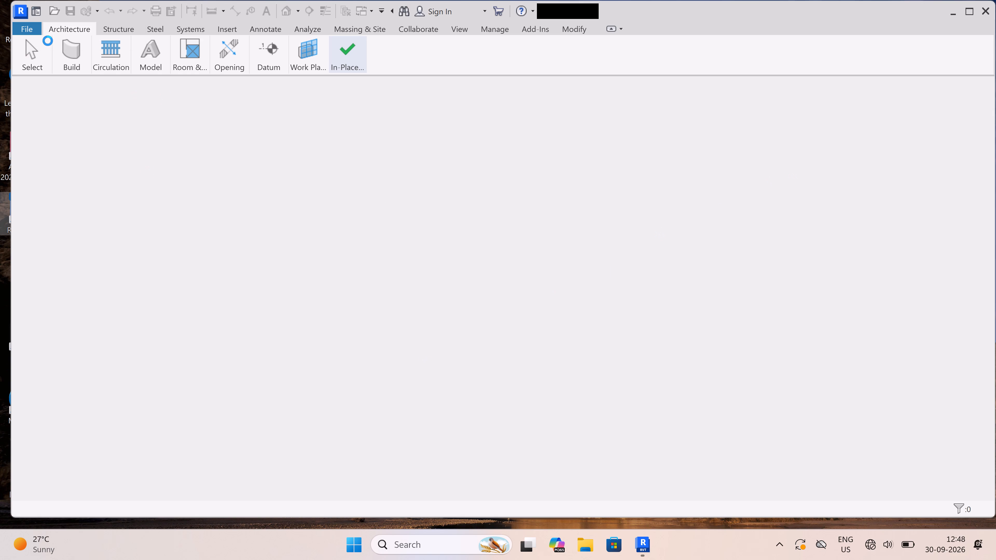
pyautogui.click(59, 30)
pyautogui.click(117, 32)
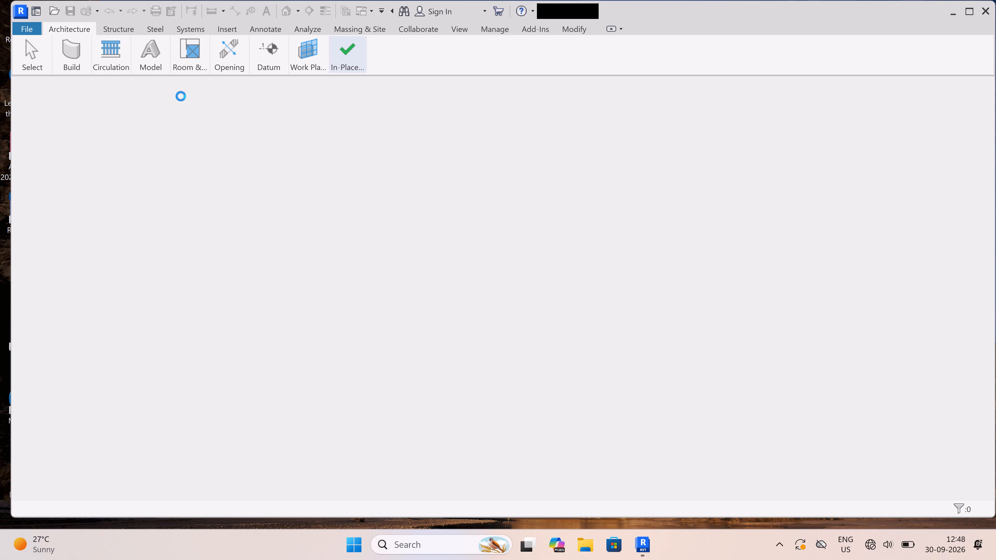
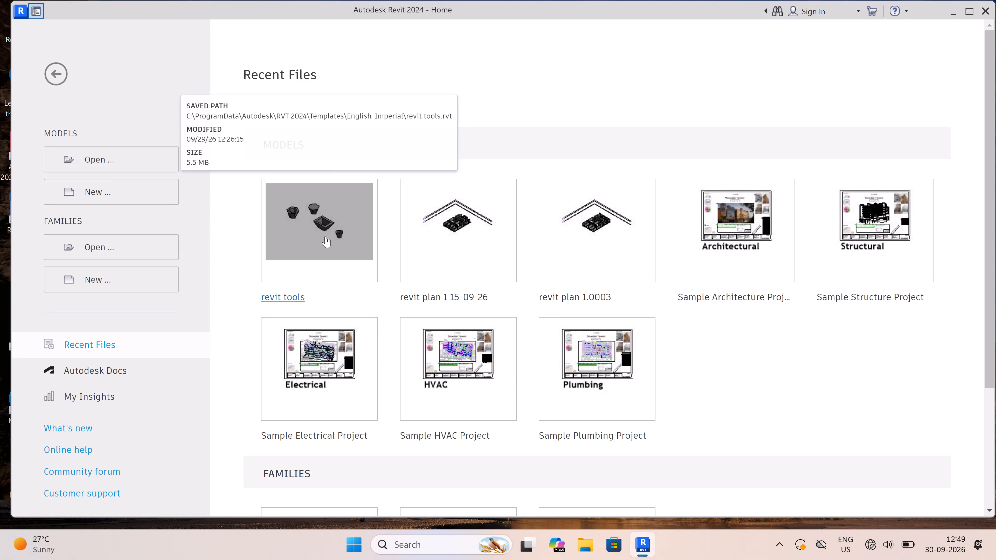
# Open the recent project "revit tools".
pyautogui.doubleClick(331, 219)
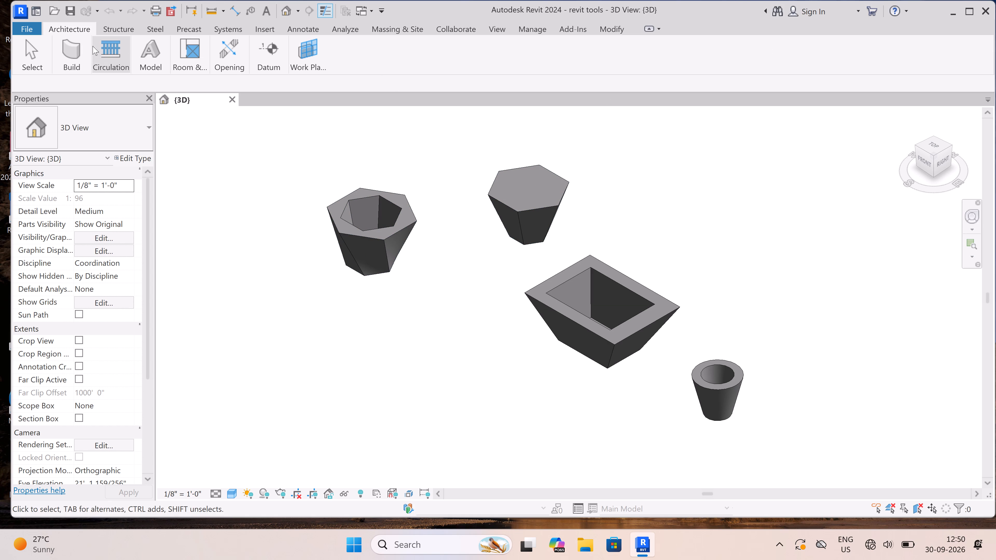
# Collapse the ribbon so that it shows only its tab names.
pyautogui.click(61, 22)
pyautogui.click(114, 24)
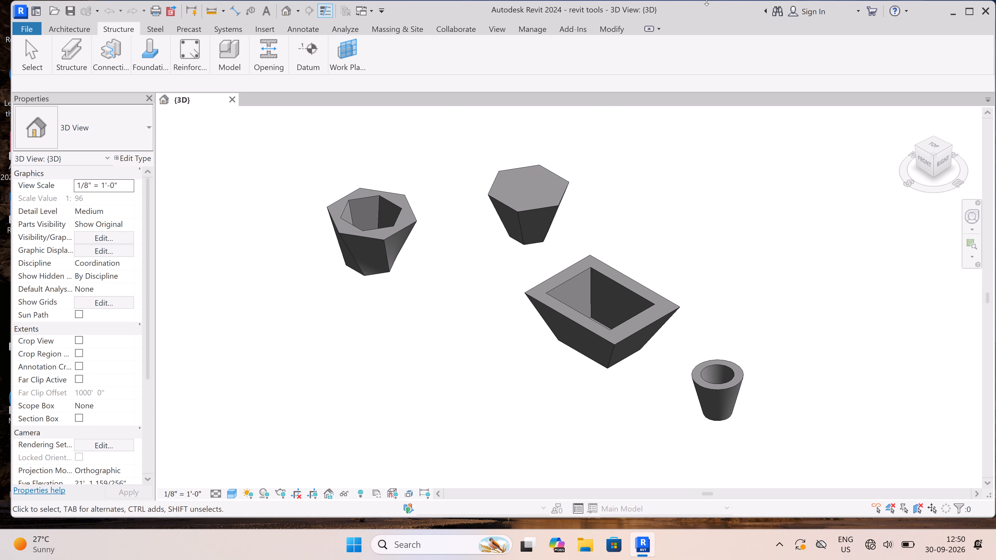
pyautogui.click(648, 26)
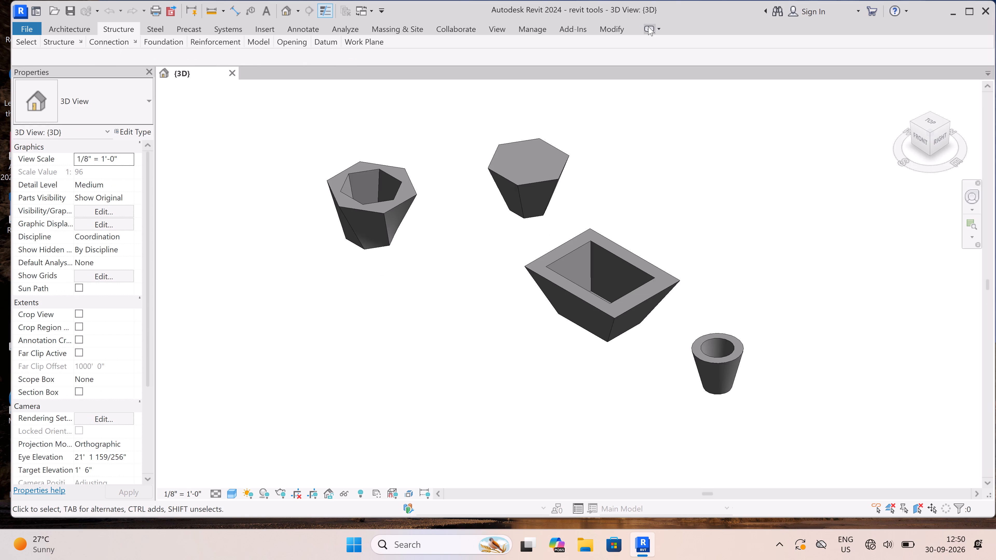
pyautogui.click(648, 26)
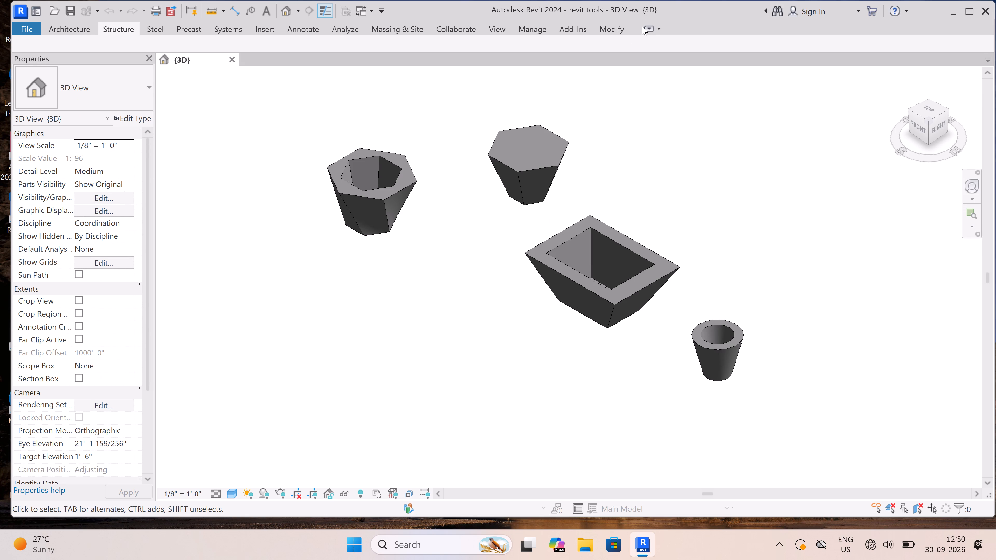
# Turn on the display of the Project Browser.
pyautogui.click(561, 24)
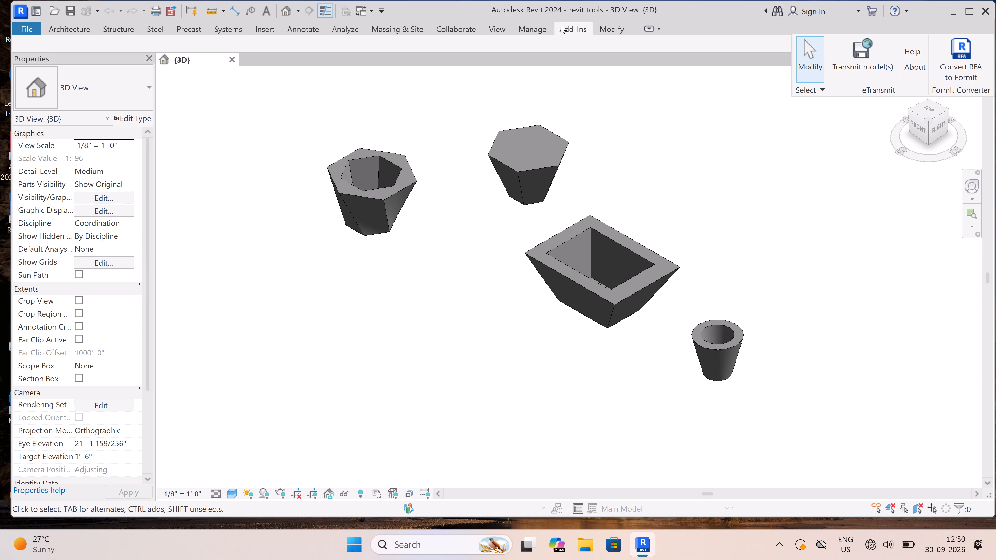
pyautogui.click(495, 28)
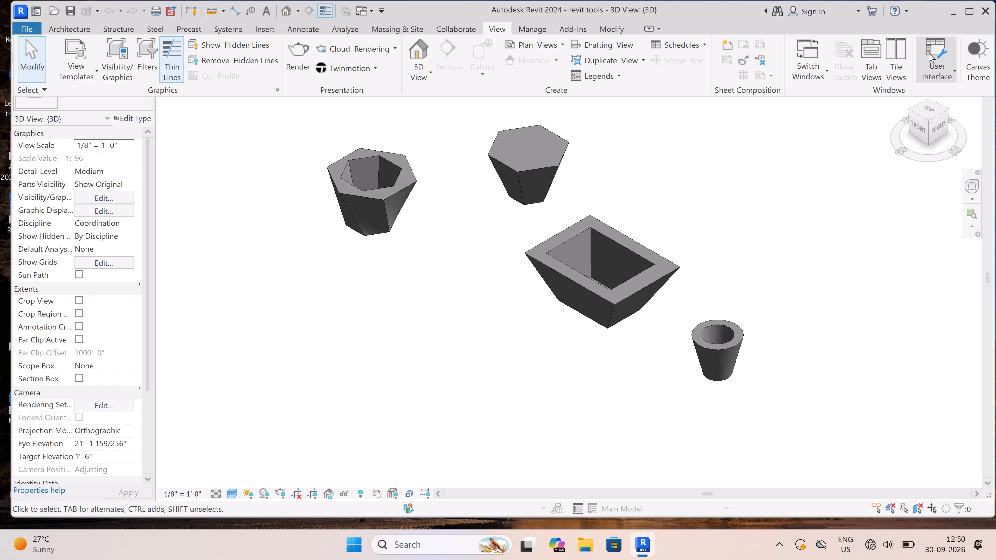
pyautogui.moveTo(939, 43); pyautogui.dragTo(945, 47)
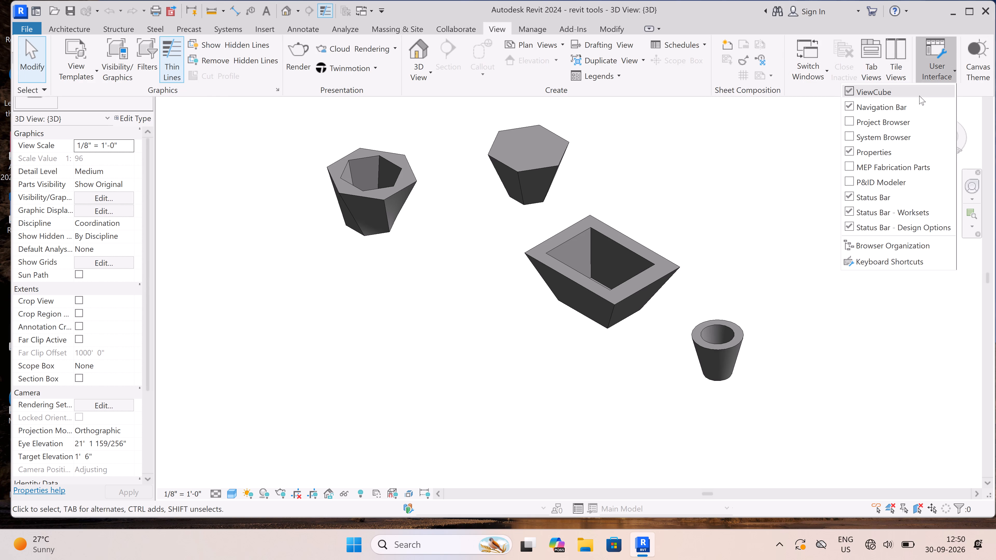
pyautogui.click(877, 115)
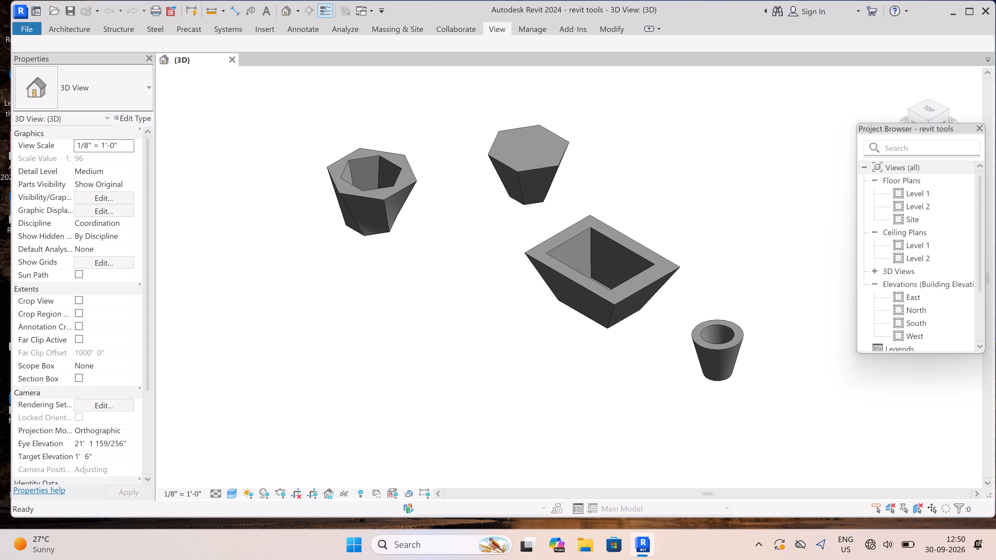
# Open the Level 1 floor plan view.
pyautogui.doubleClick(919, 194)
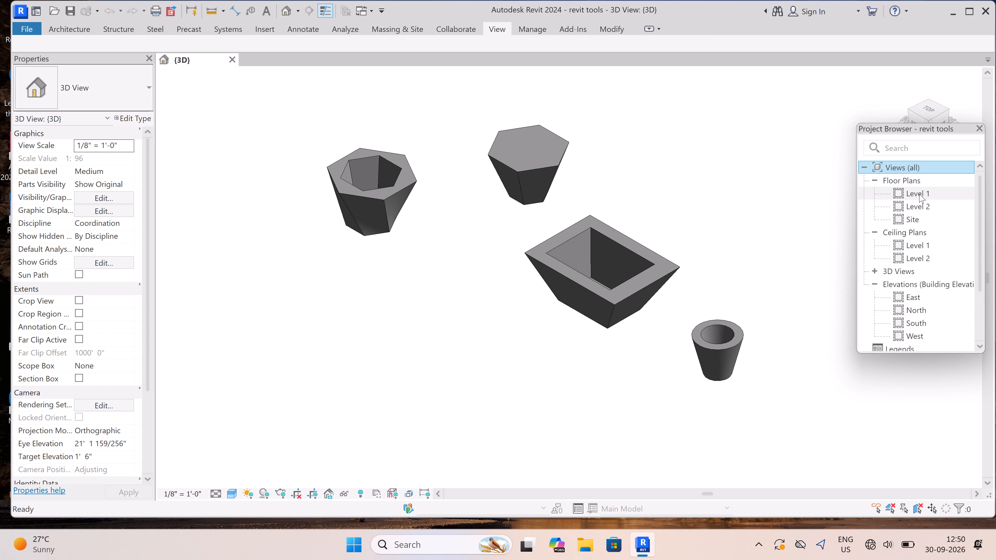
# Start a new in-place model component in the Generic Models category, accepting the default name.
pyautogui.scroll(2, 510, 220)
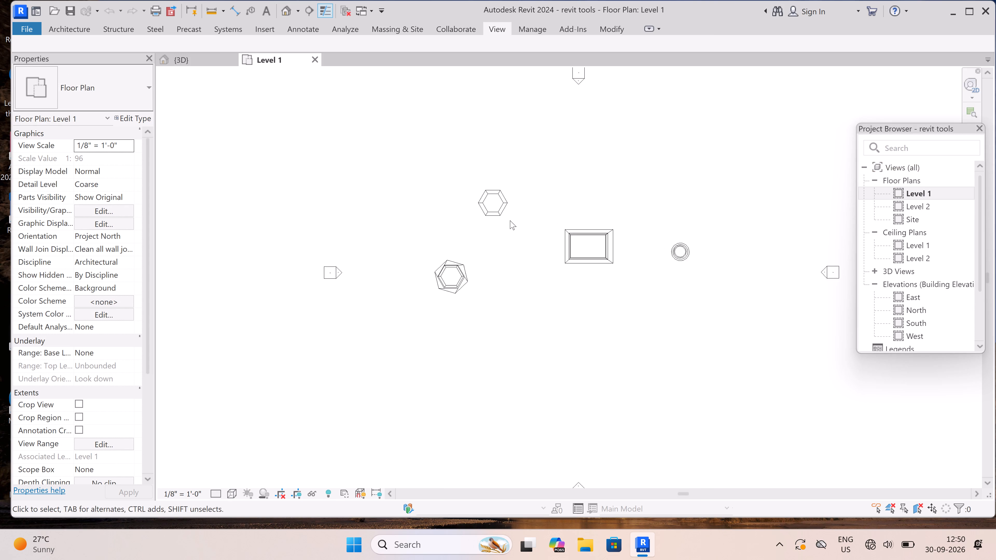
pyautogui.scroll(1, 510, 220)
pyautogui.scroll(-9, 510, 220)
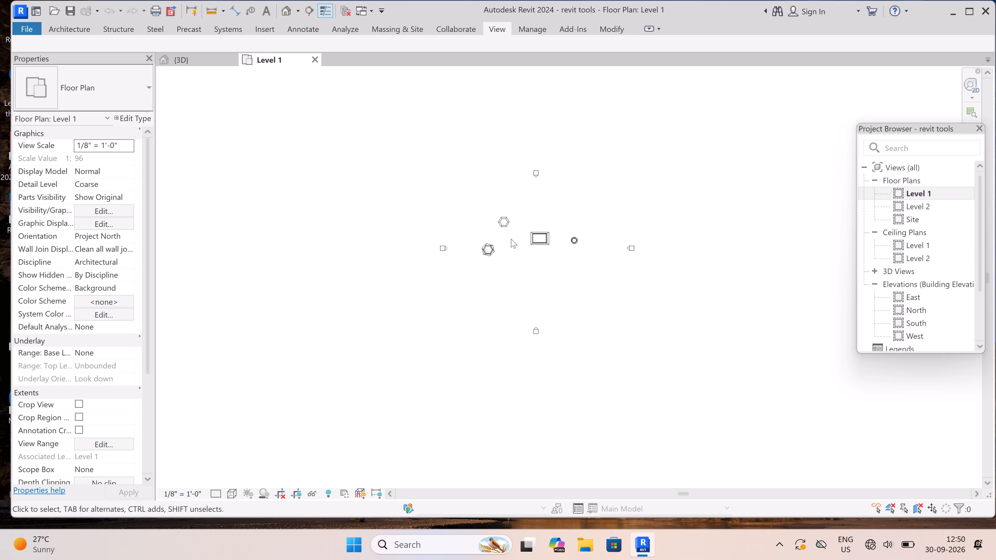
pyautogui.scroll(7, 631, 196)
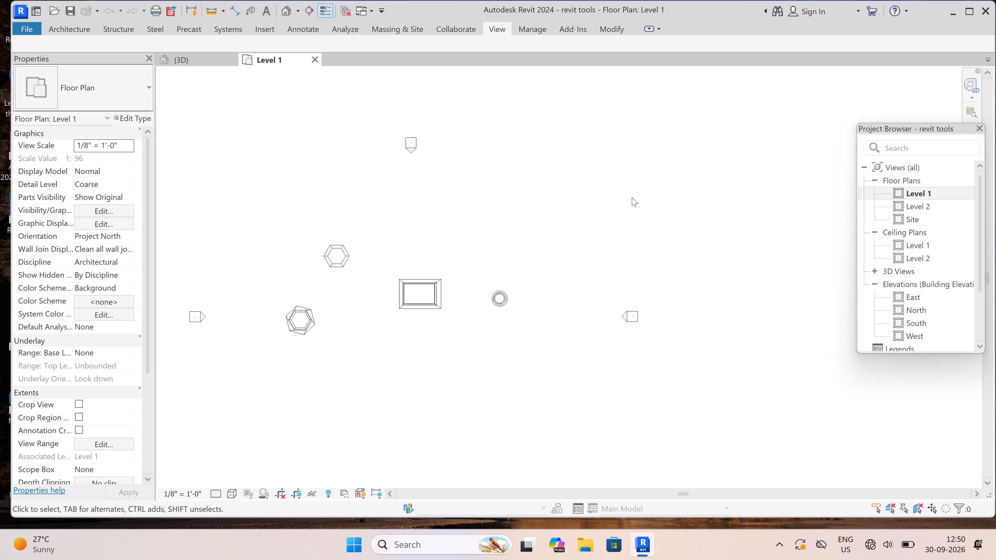
pyautogui.scroll(2, 632, 197)
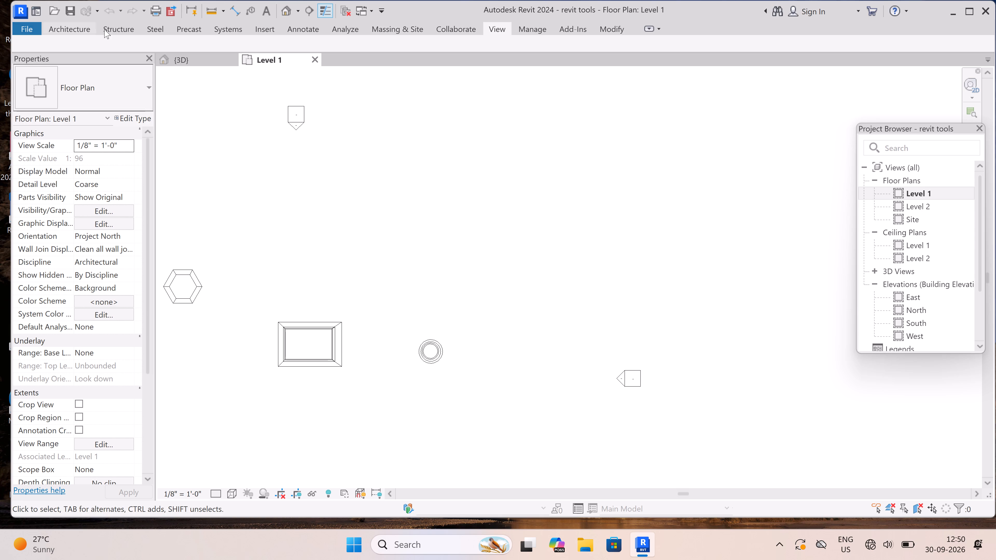
pyautogui.click(72, 31)
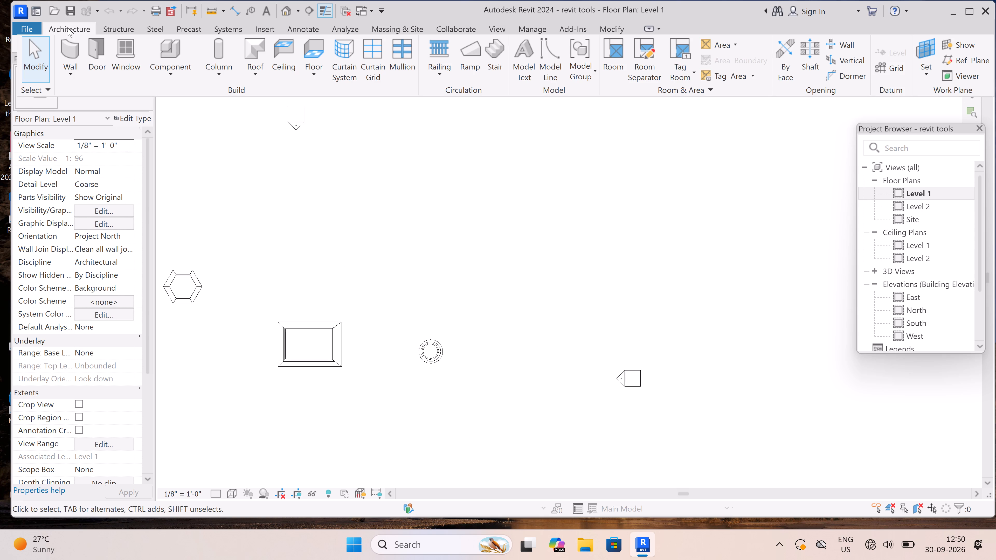
pyautogui.click(171, 76)
pyautogui.click(168, 119)
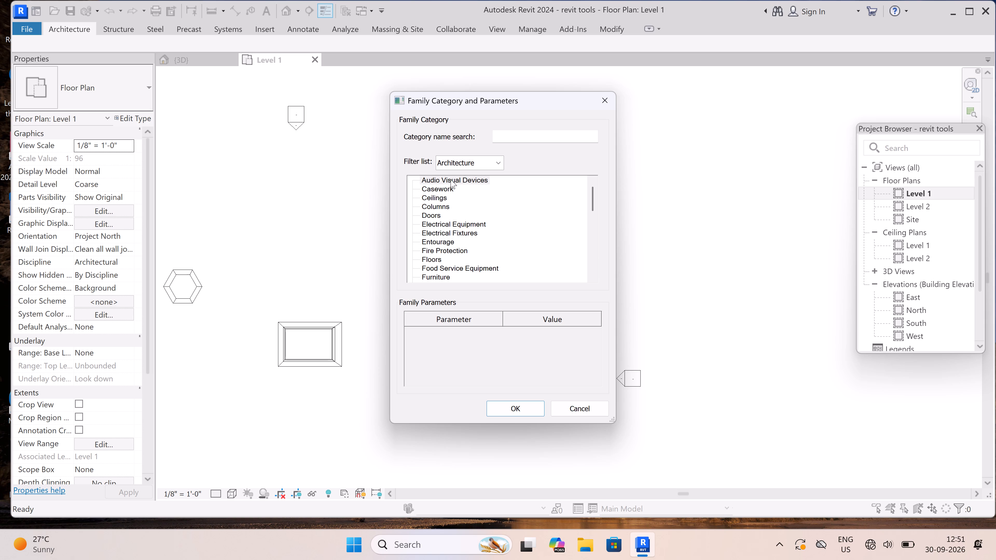
pyautogui.scroll(-3, 467, 199)
pyautogui.scroll(-2, 454, 233)
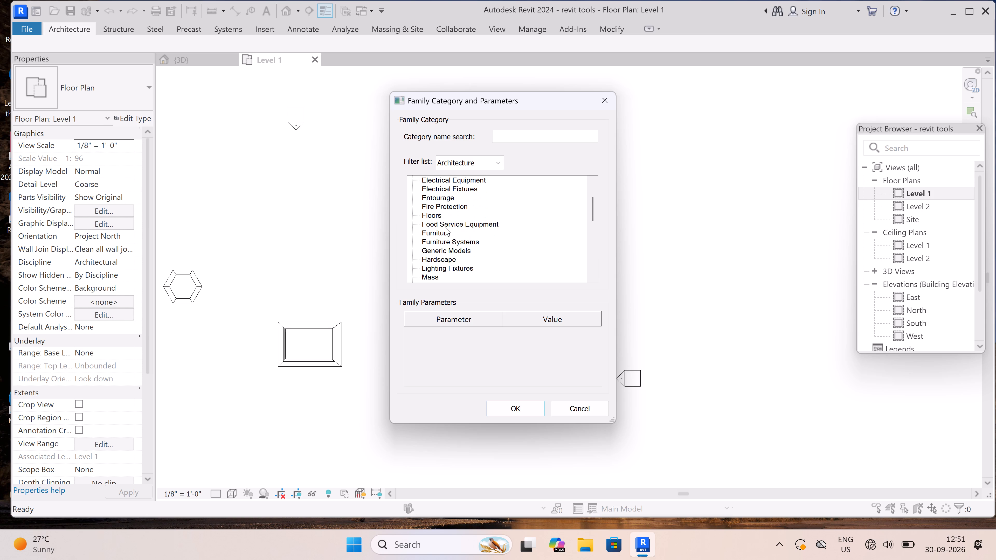
pyautogui.click(447, 250)
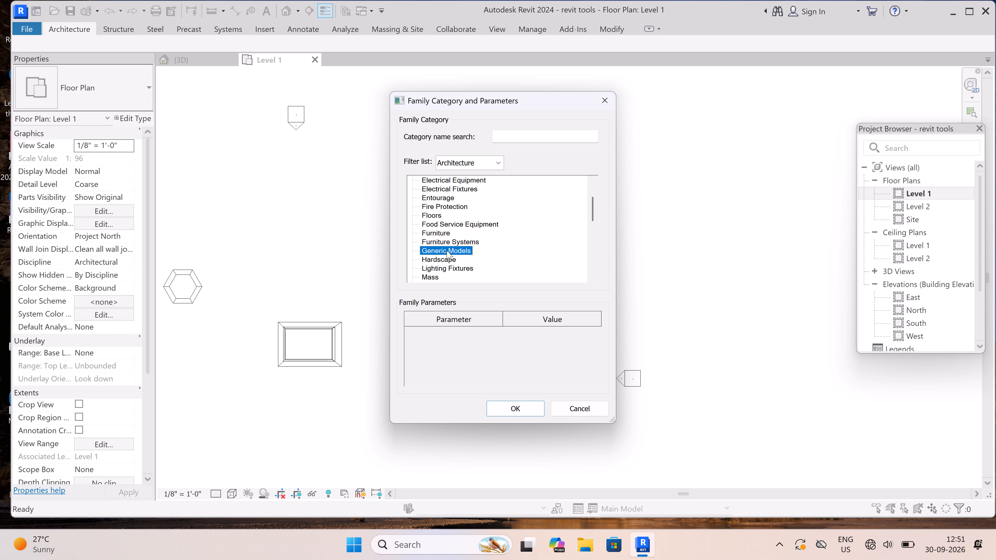
pyautogui.click(515, 404)
pyautogui.scroll(-3, 432, 231)
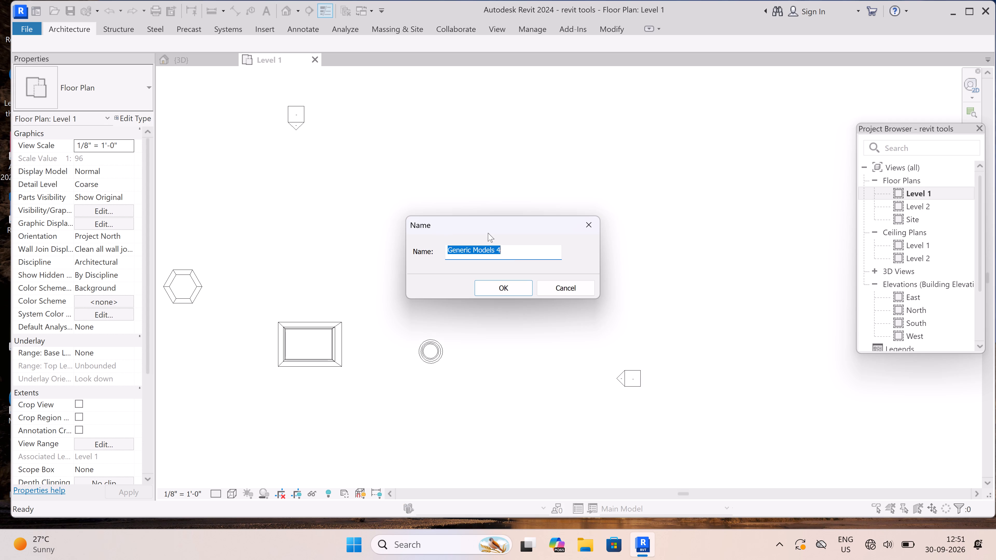
pyautogui.click(503, 284)
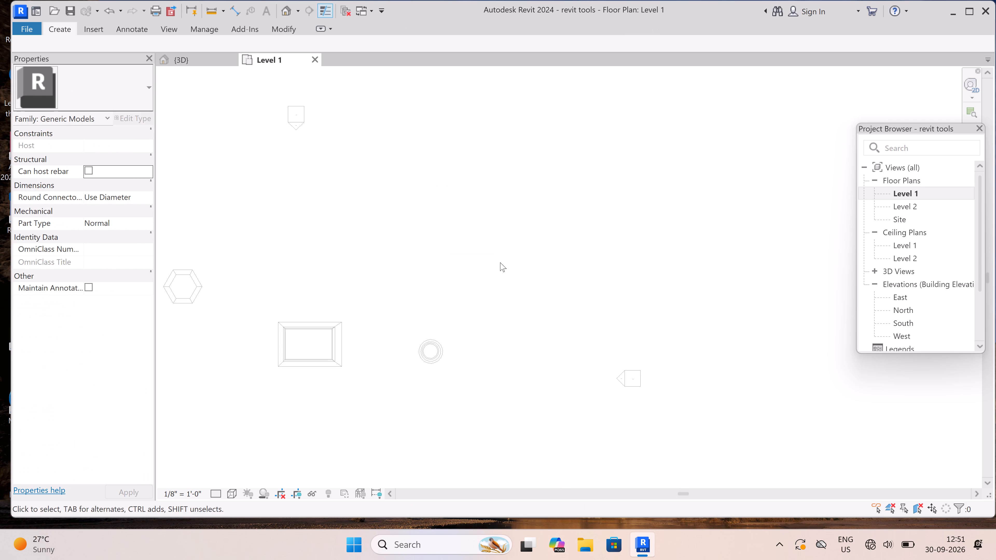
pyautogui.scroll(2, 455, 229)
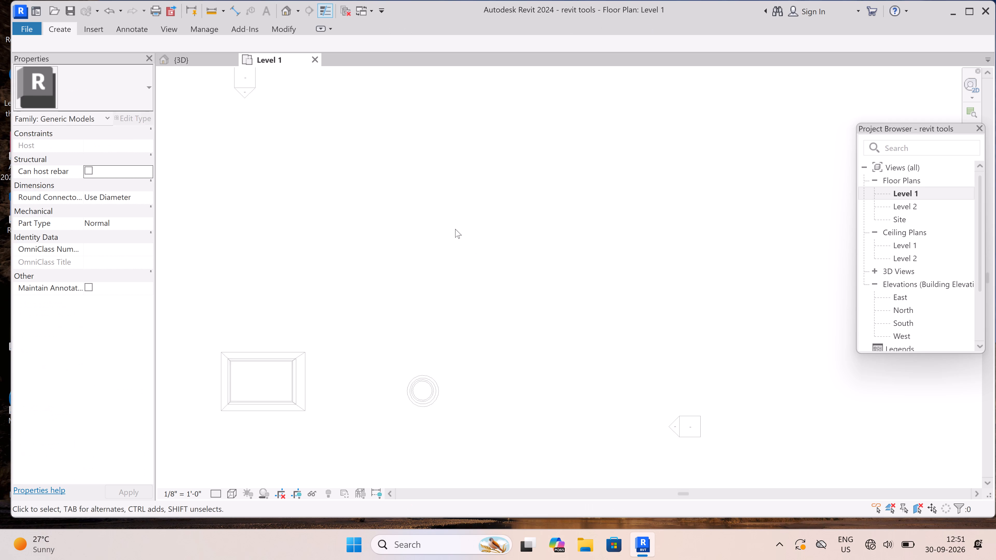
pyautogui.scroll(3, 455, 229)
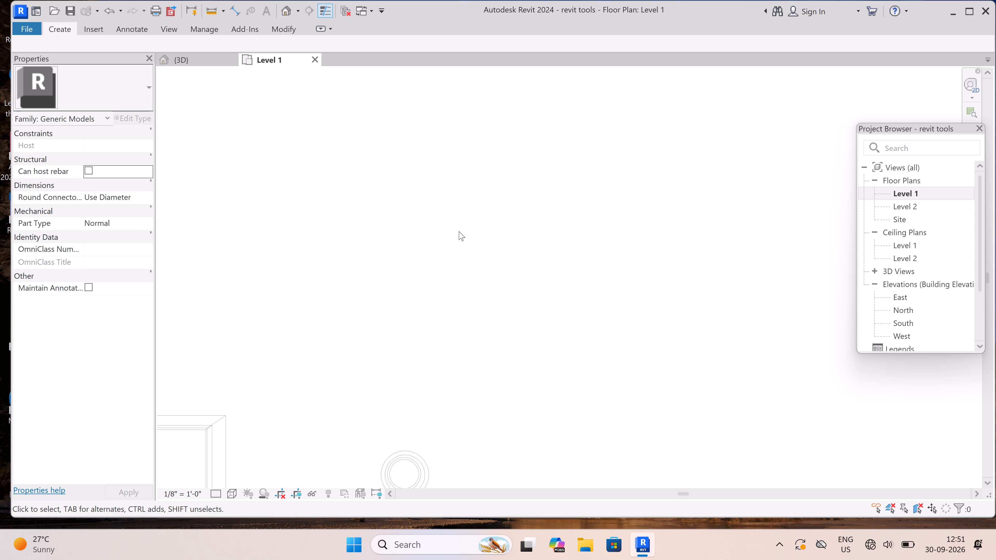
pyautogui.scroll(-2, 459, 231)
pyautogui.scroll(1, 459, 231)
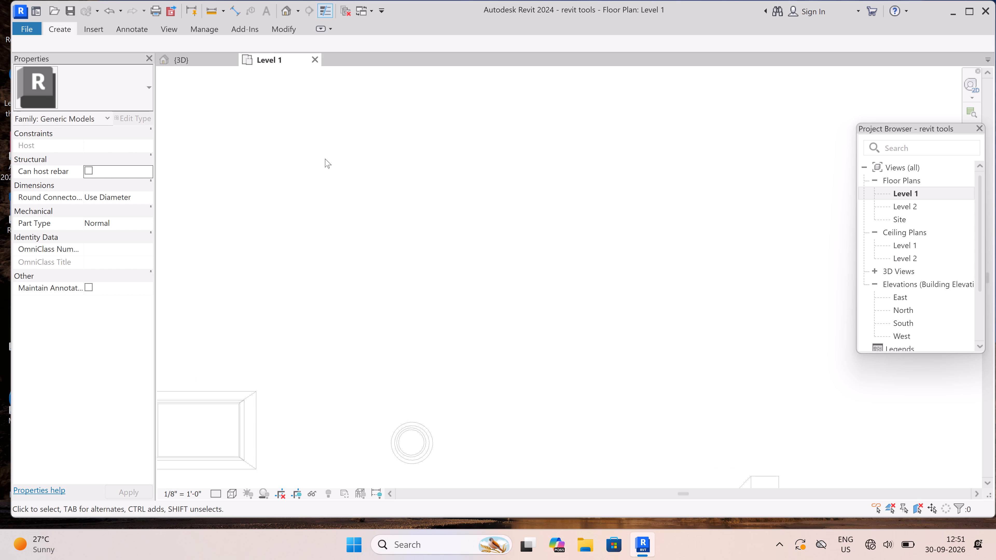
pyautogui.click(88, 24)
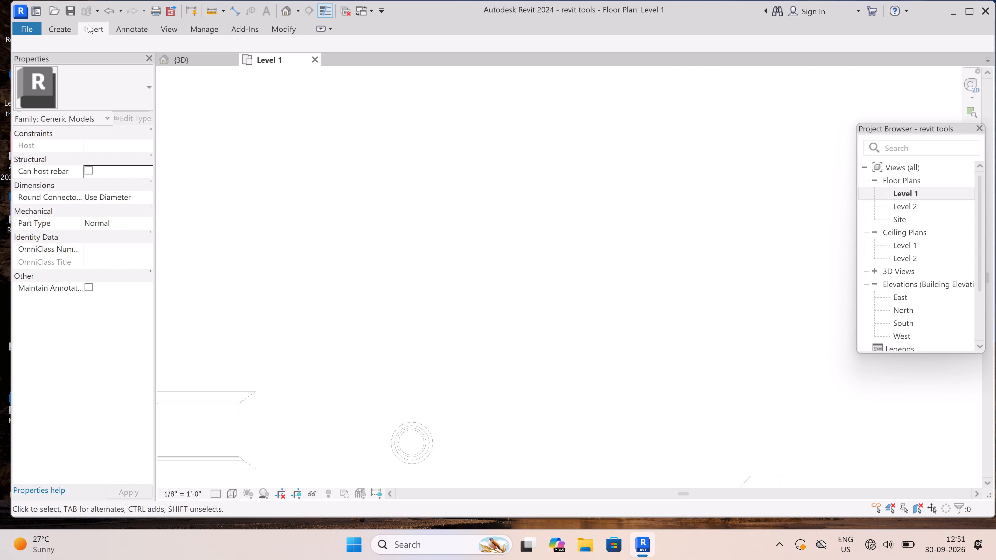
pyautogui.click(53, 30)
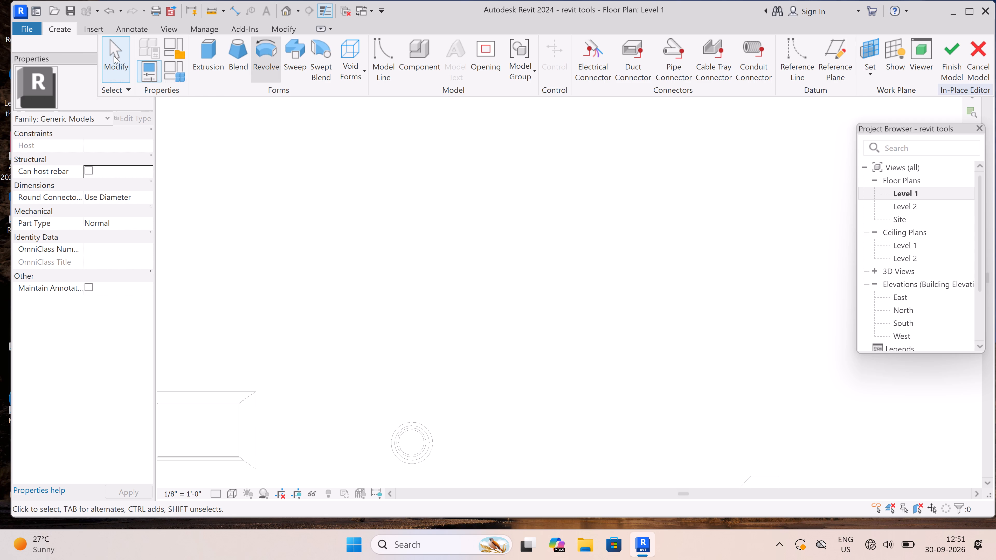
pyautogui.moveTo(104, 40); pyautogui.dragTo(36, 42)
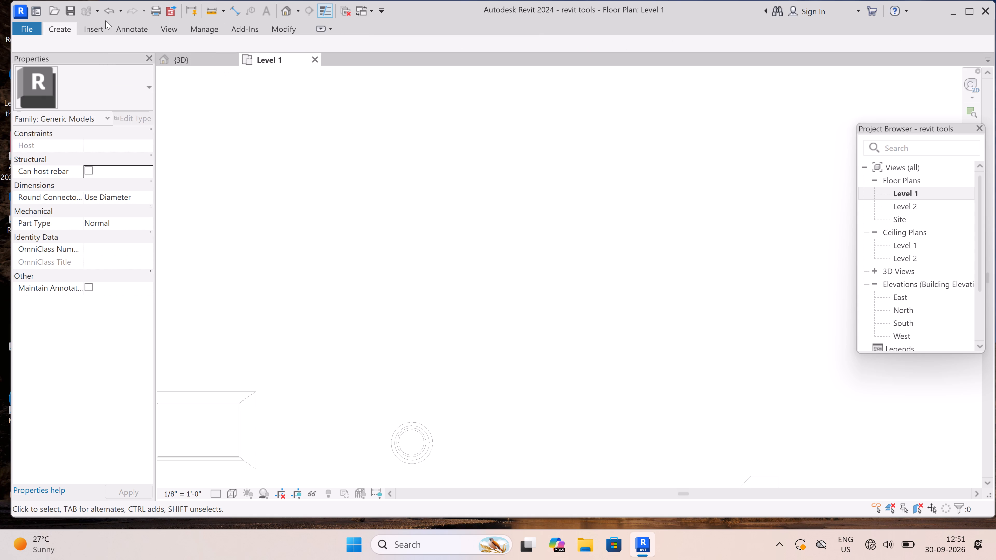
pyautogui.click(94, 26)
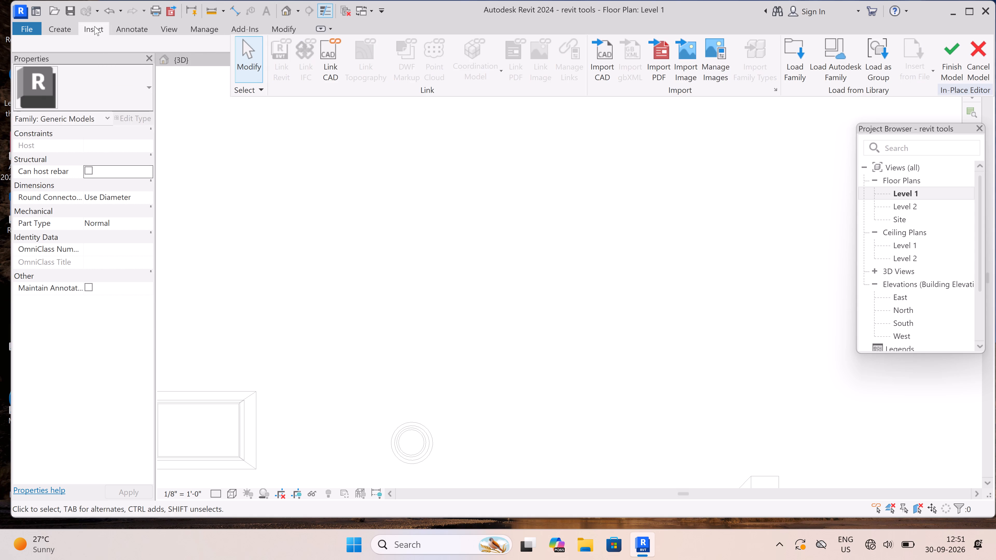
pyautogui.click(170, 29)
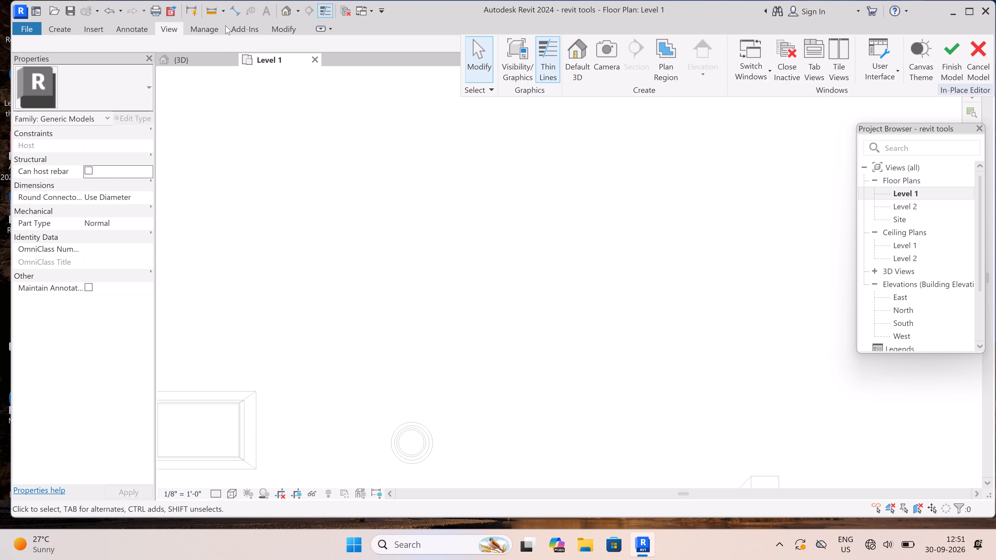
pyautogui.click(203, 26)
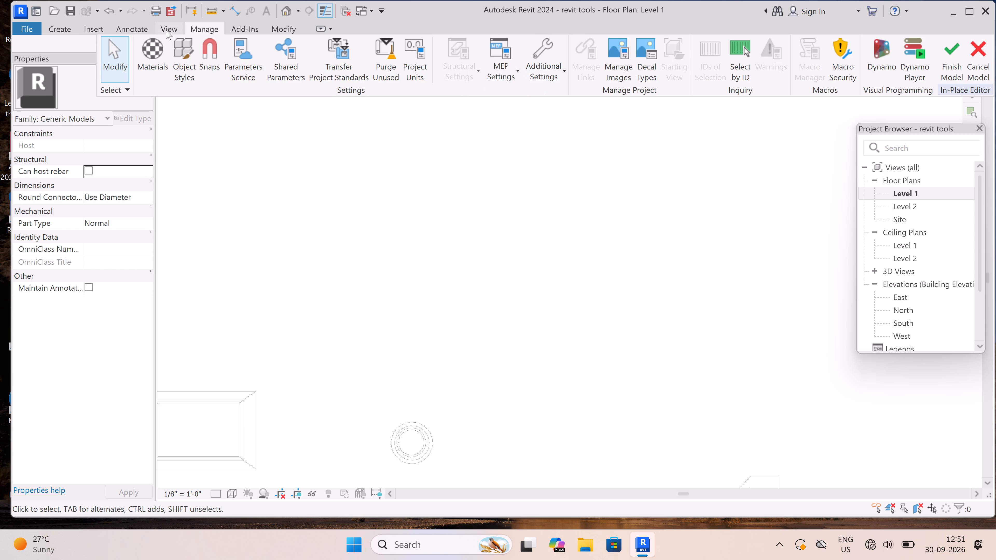
# Start a sweep and sketch its stepped path with chained lines: about 13' across, 7' up, 9' across, 7' down and 10'-6" across.
pyautogui.click(57, 27)
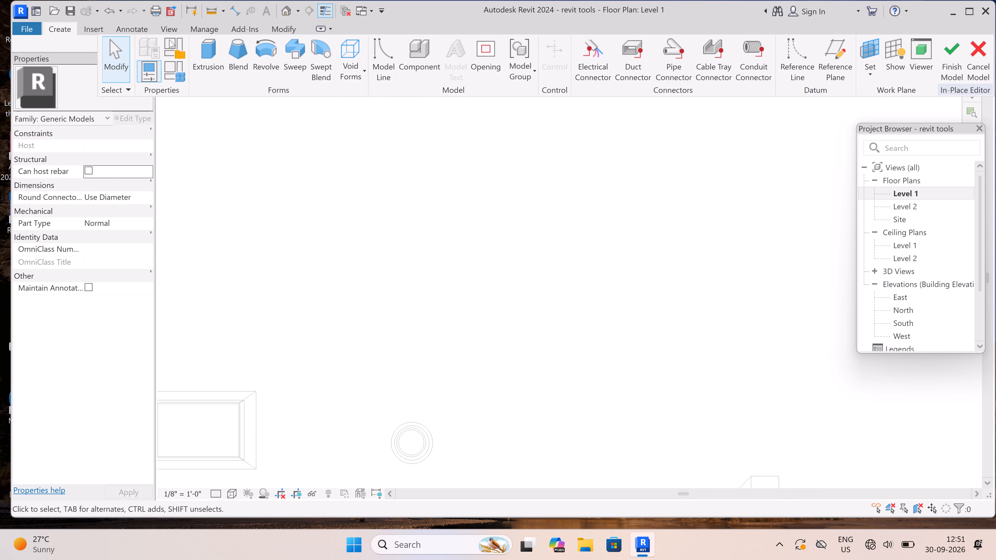
pyautogui.click(293, 50)
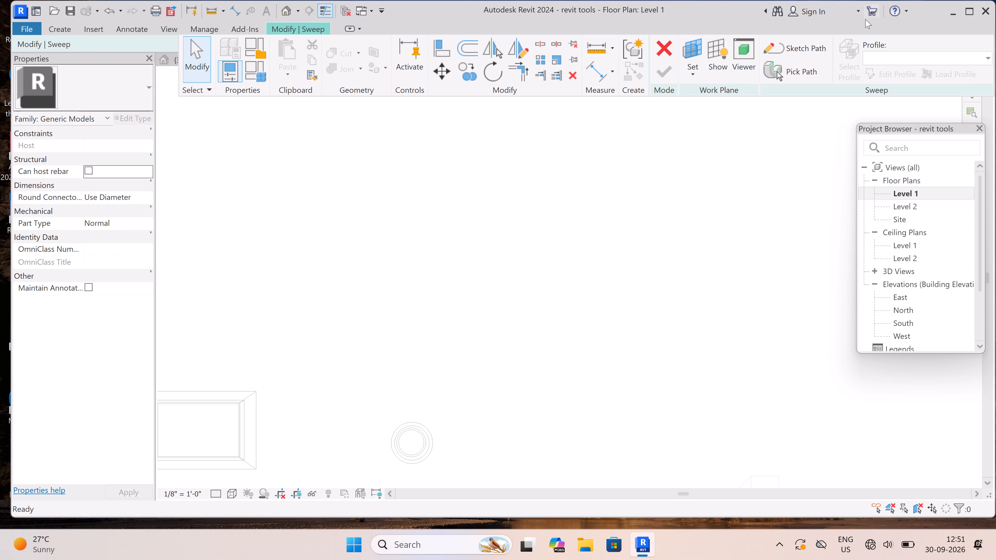
pyautogui.click(804, 51)
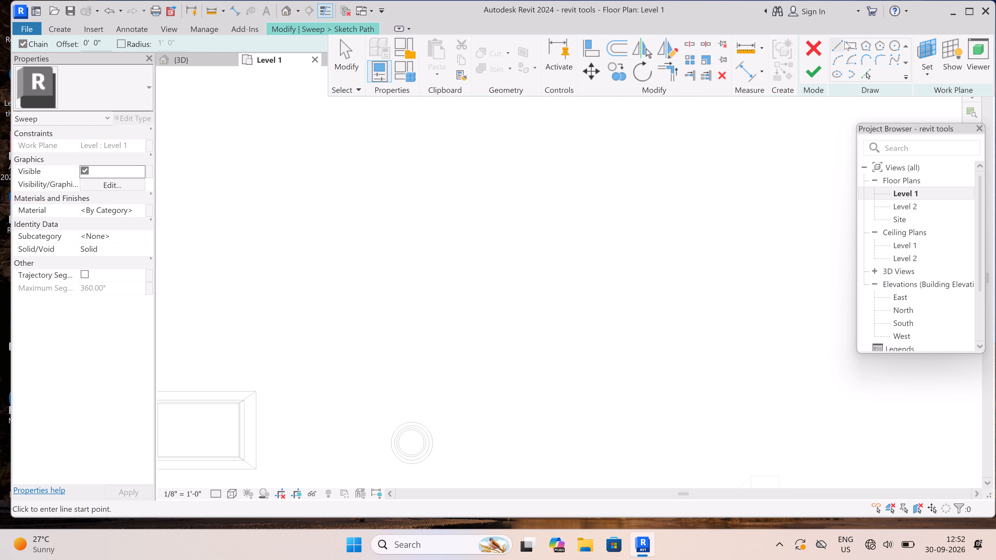
pyautogui.click(837, 41)
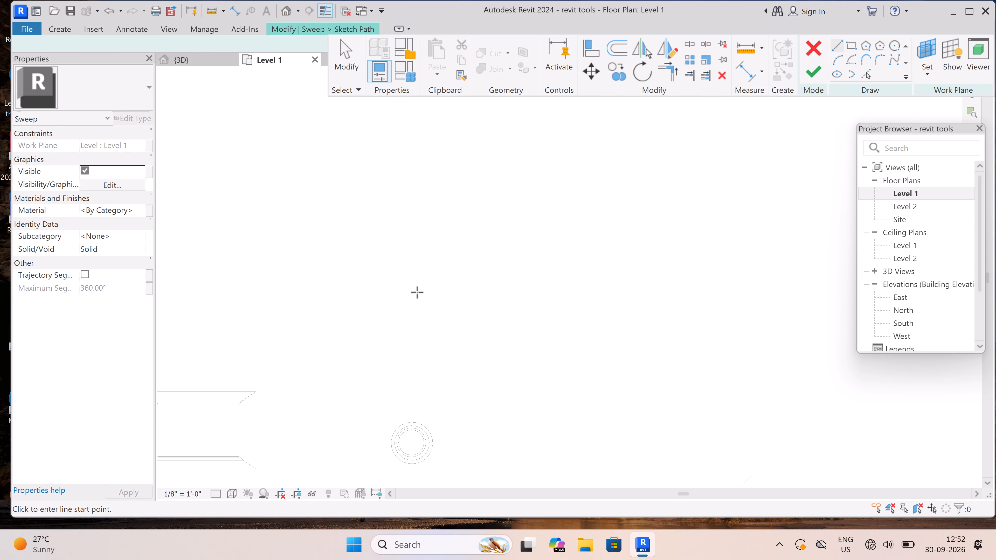
pyautogui.click(421, 283)
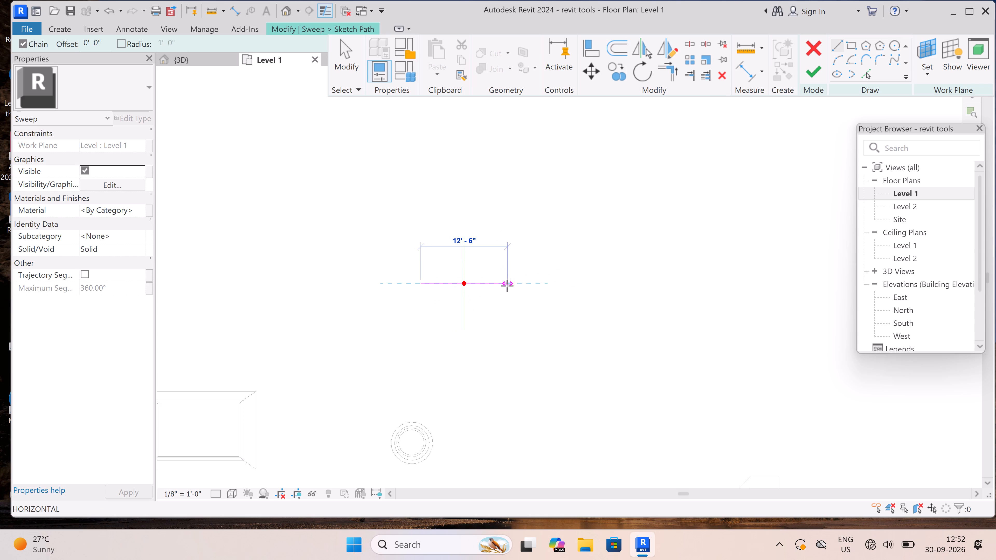
pyautogui.click(509, 283)
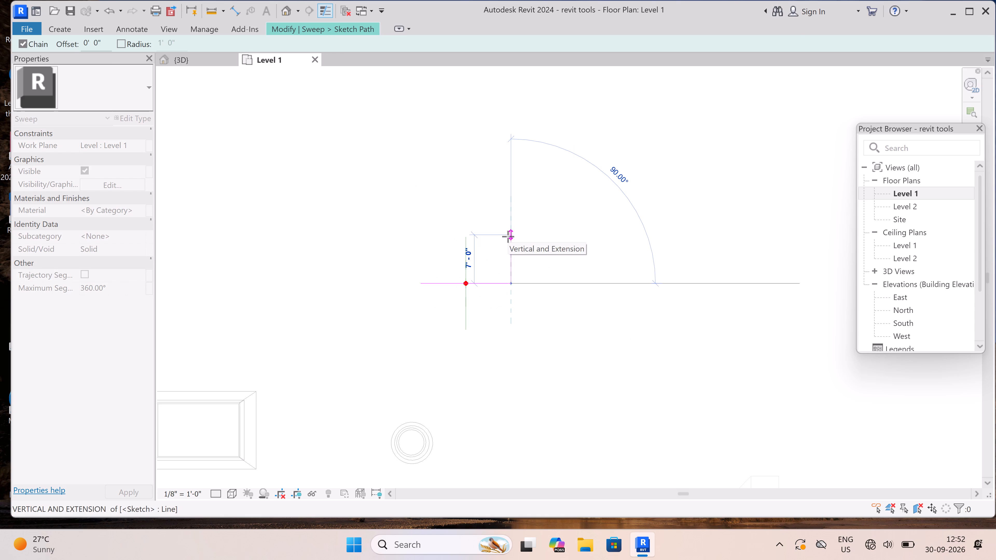
pyautogui.click(508, 236)
pyautogui.click(574, 235)
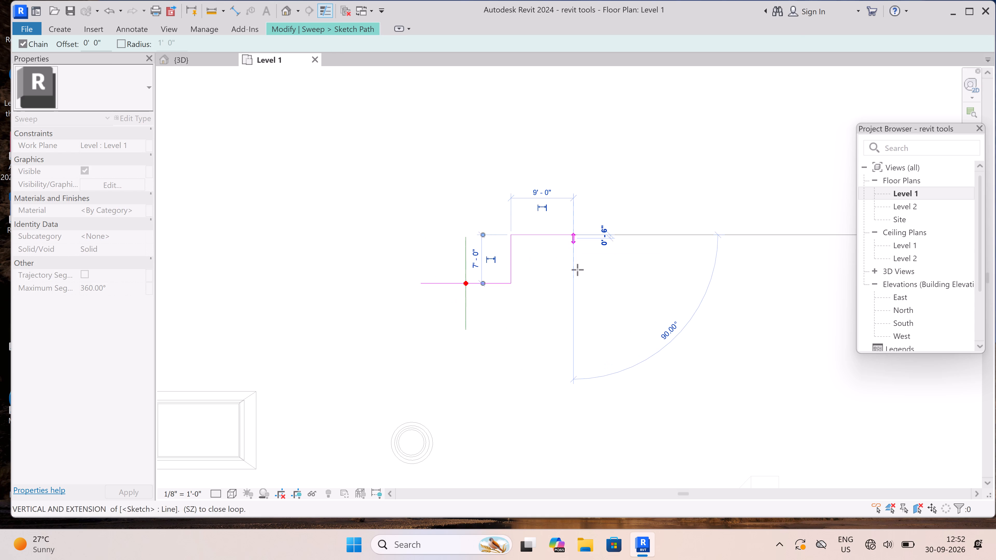
pyautogui.click(576, 279)
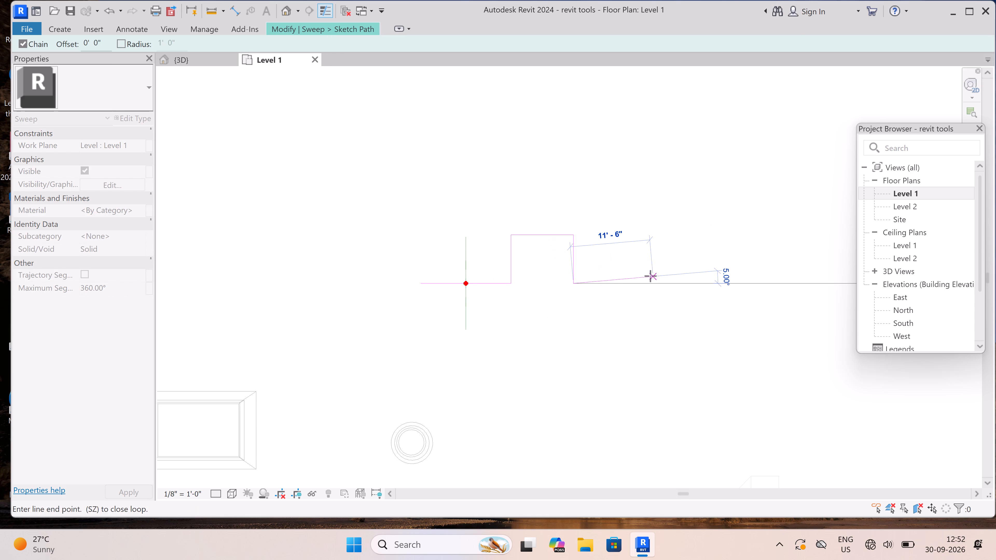
pyautogui.click(645, 283)
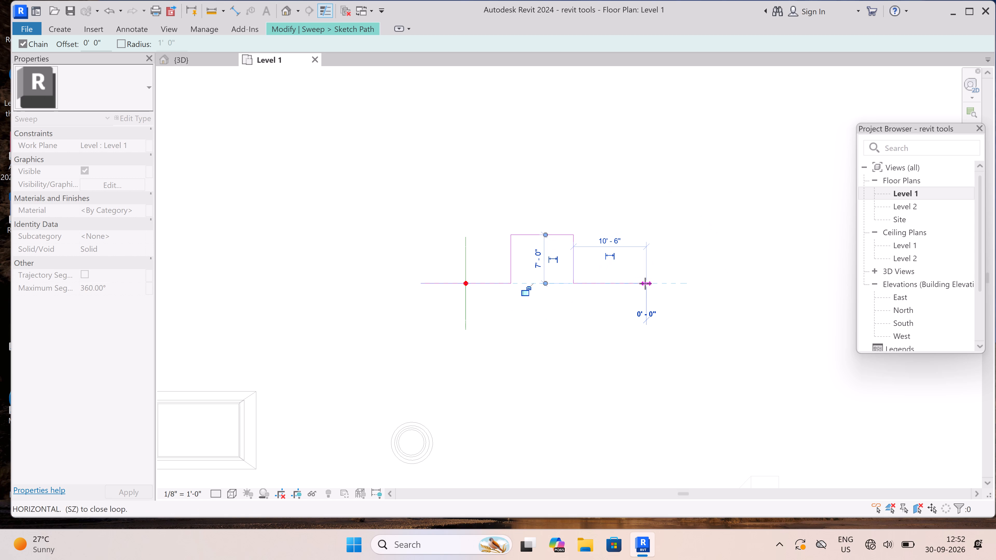
pyautogui.press('Escape')
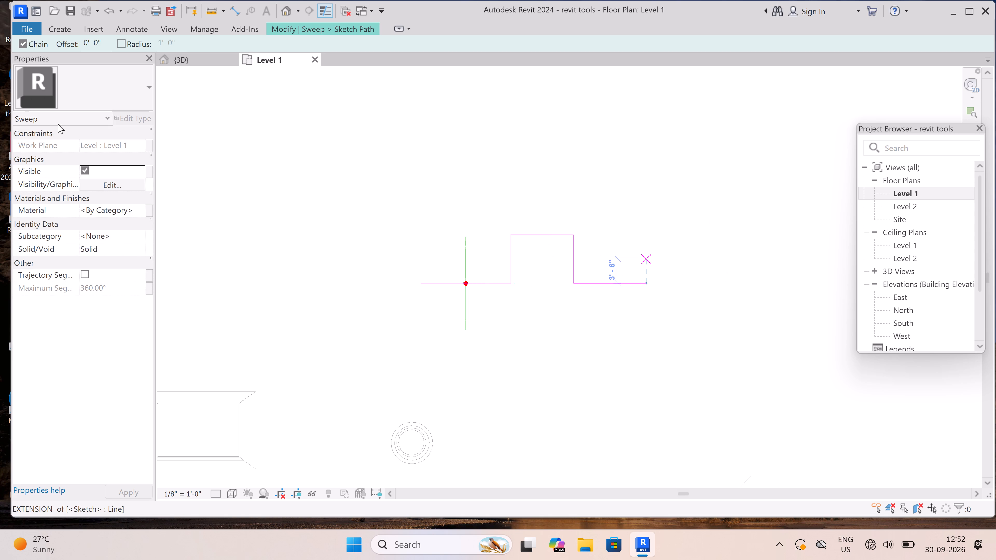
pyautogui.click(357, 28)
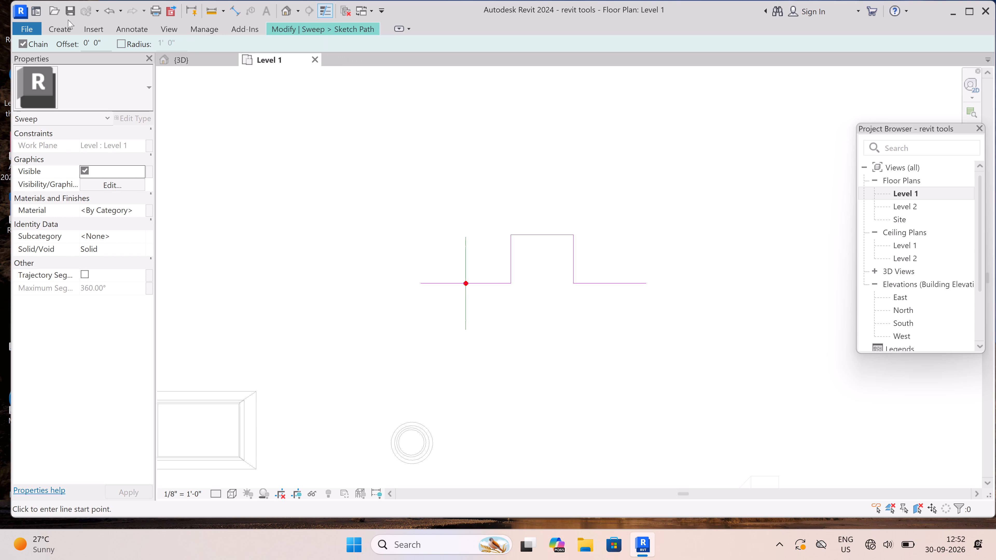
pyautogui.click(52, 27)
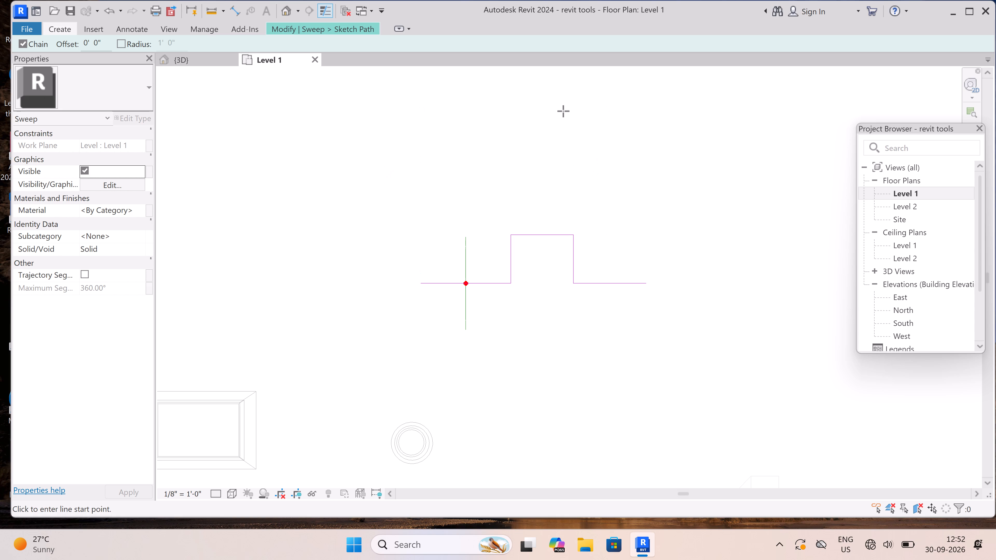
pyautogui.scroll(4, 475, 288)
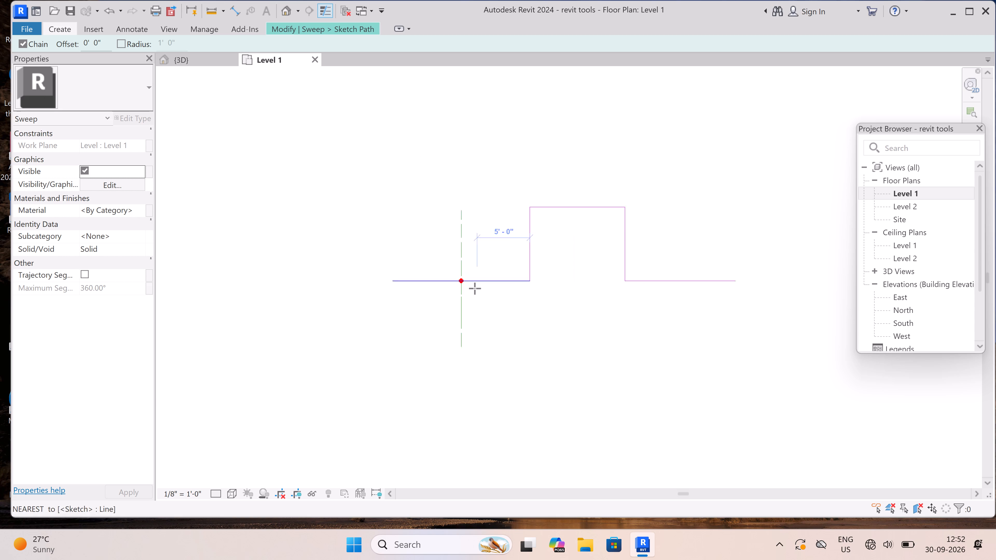
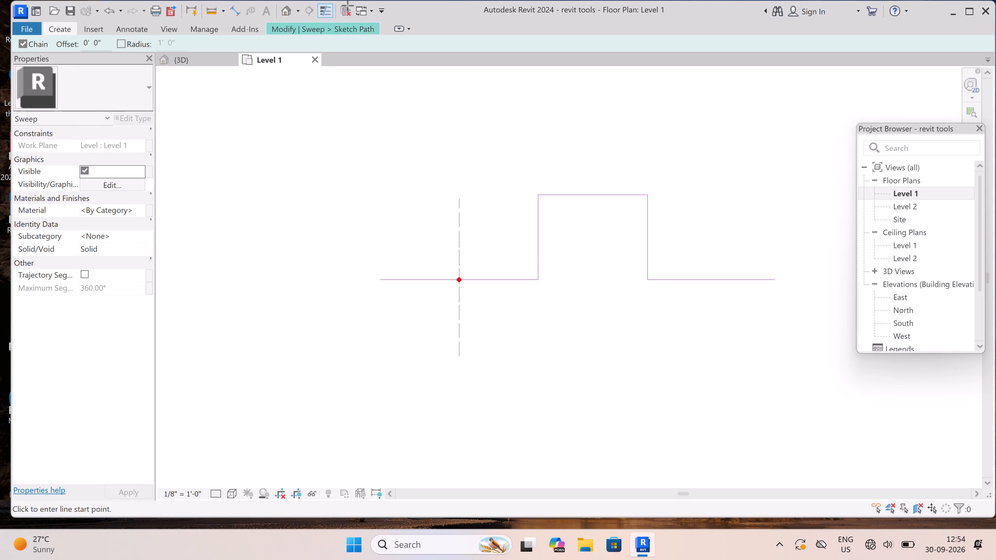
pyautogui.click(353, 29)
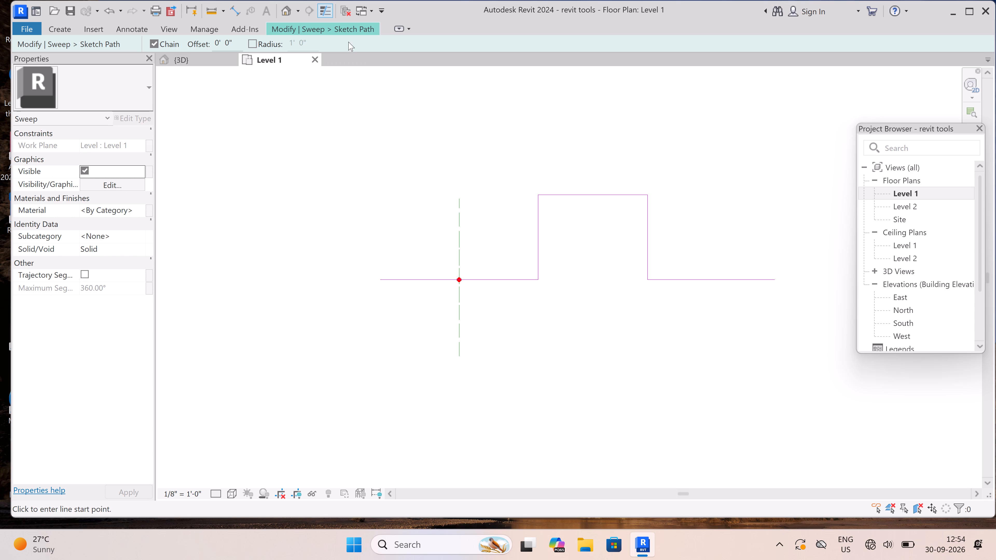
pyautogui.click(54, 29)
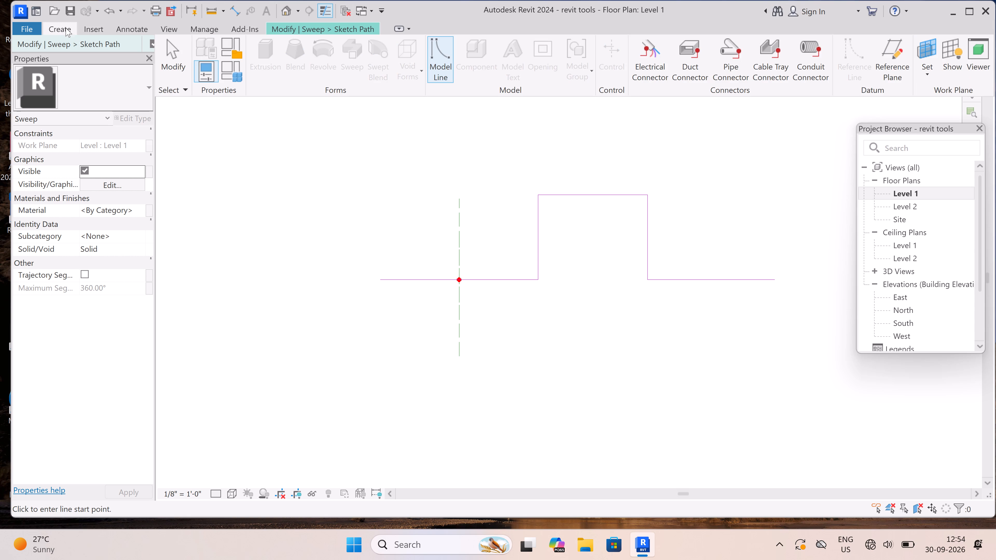
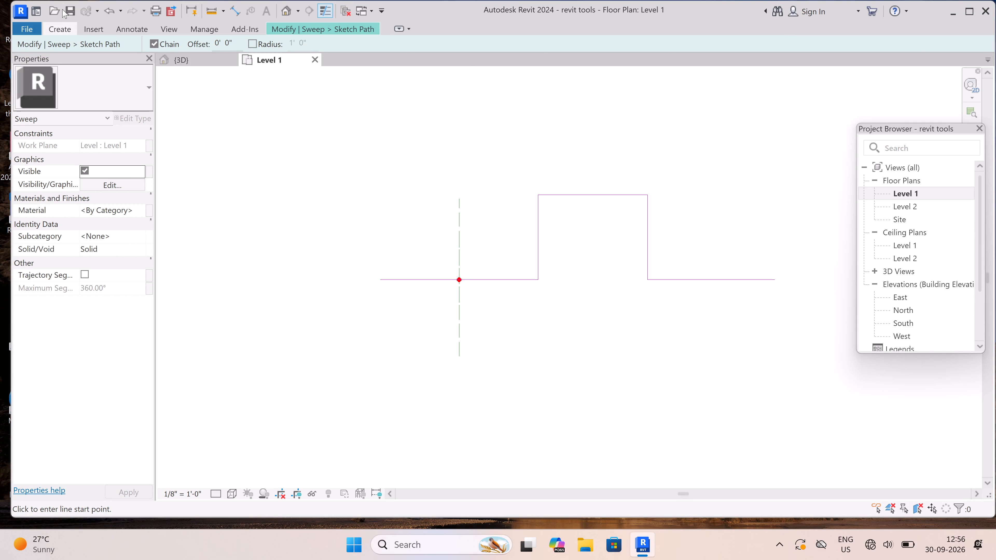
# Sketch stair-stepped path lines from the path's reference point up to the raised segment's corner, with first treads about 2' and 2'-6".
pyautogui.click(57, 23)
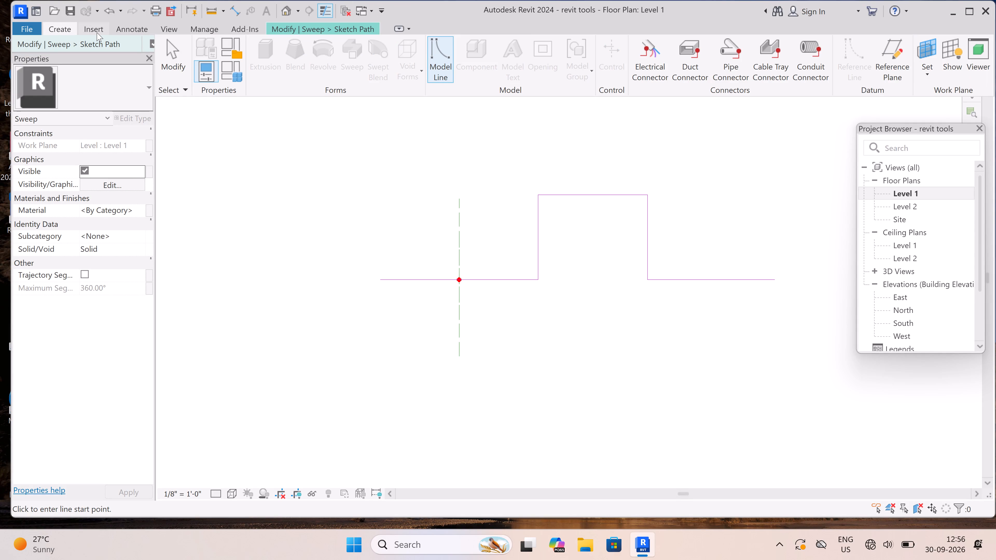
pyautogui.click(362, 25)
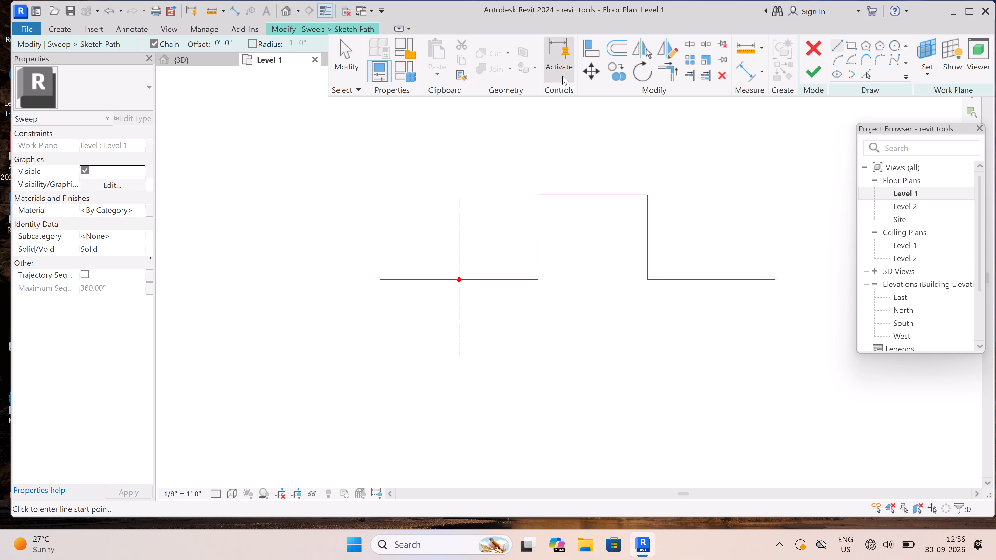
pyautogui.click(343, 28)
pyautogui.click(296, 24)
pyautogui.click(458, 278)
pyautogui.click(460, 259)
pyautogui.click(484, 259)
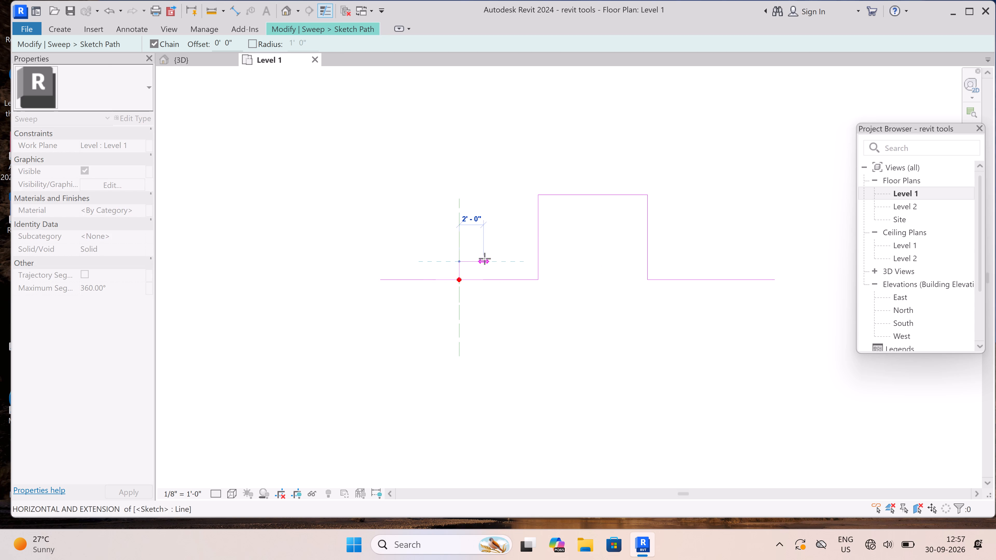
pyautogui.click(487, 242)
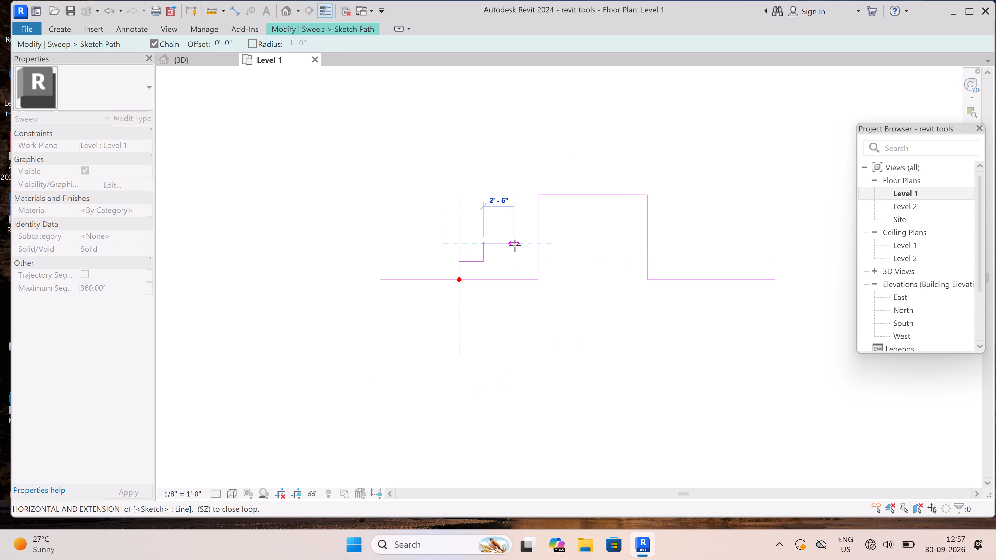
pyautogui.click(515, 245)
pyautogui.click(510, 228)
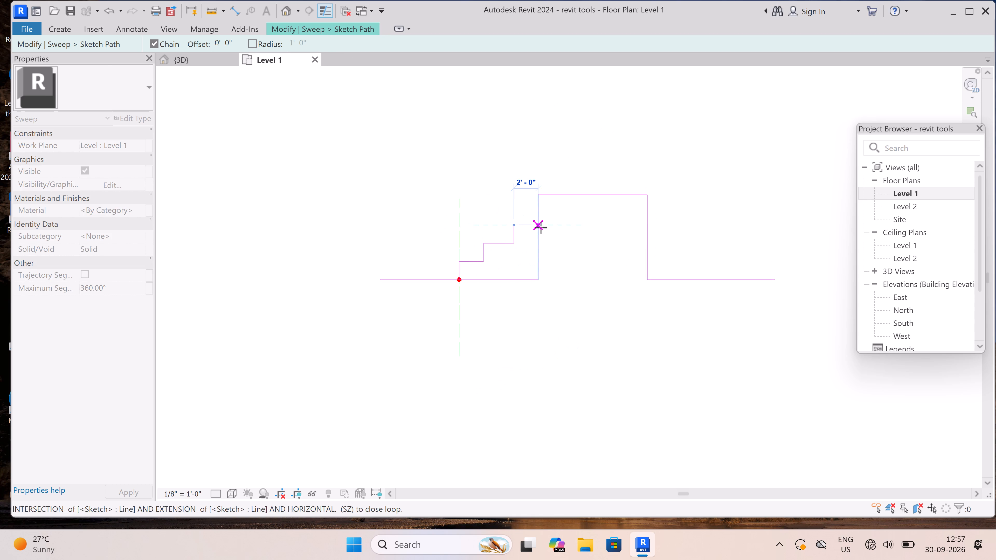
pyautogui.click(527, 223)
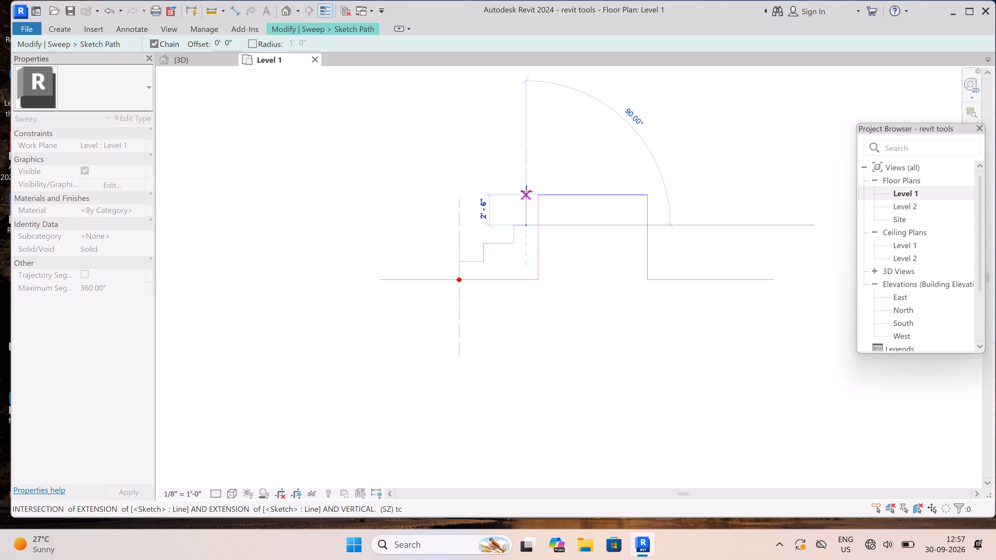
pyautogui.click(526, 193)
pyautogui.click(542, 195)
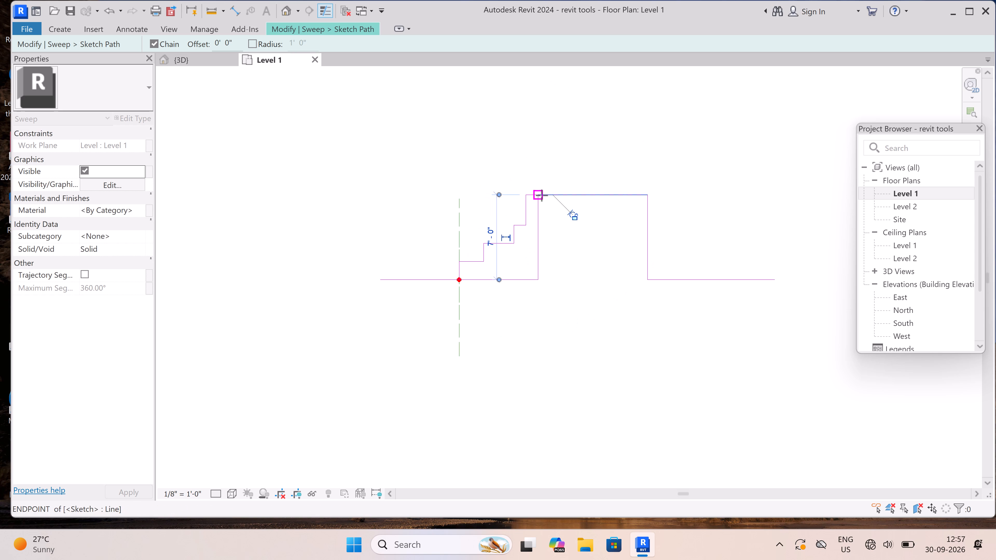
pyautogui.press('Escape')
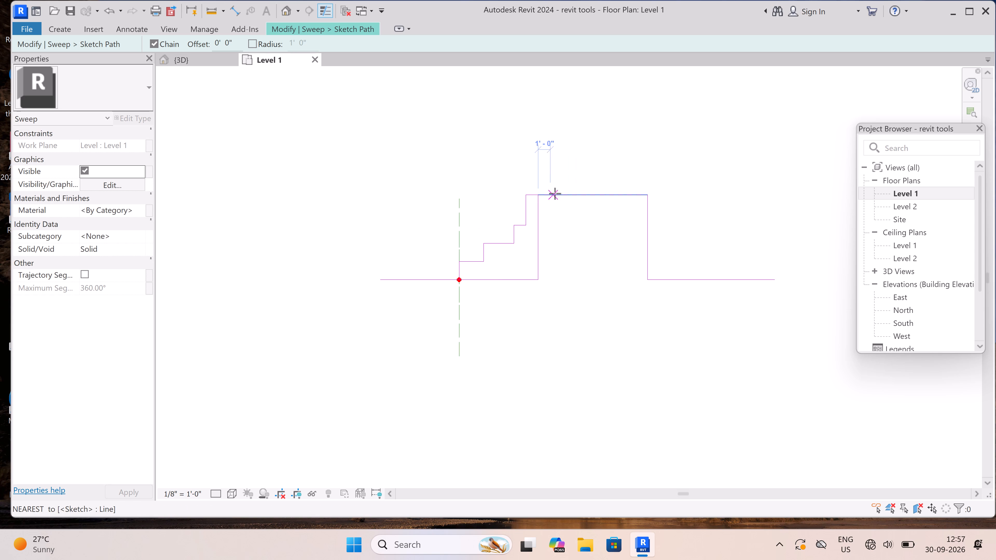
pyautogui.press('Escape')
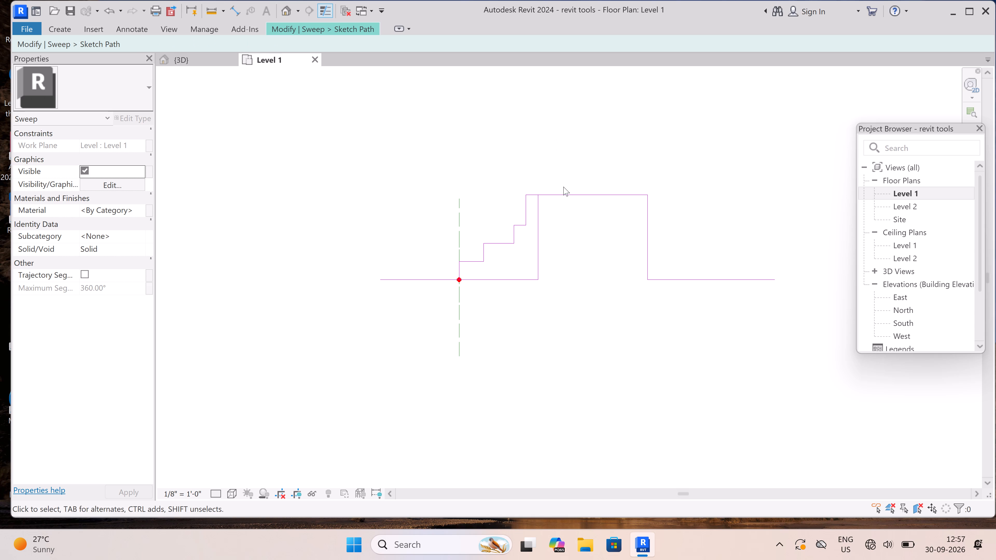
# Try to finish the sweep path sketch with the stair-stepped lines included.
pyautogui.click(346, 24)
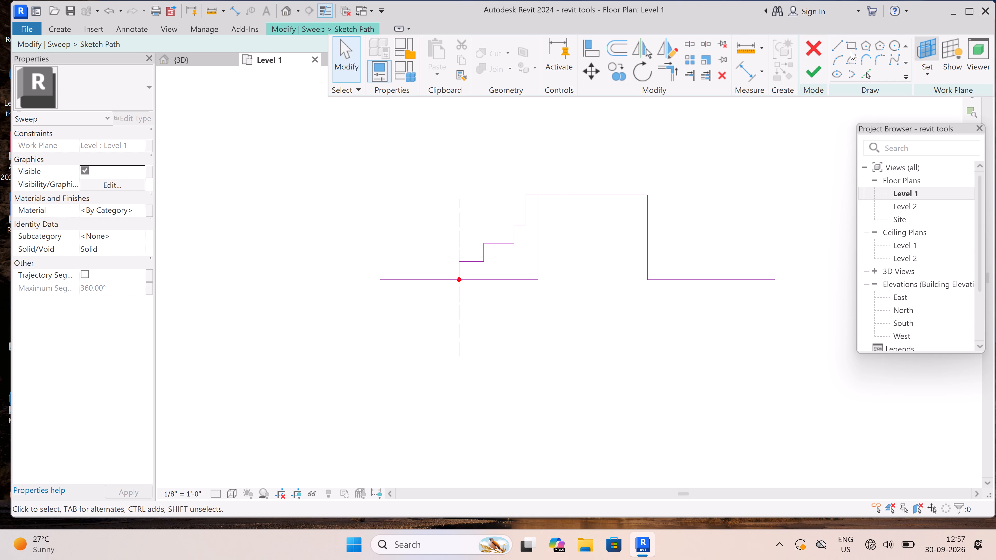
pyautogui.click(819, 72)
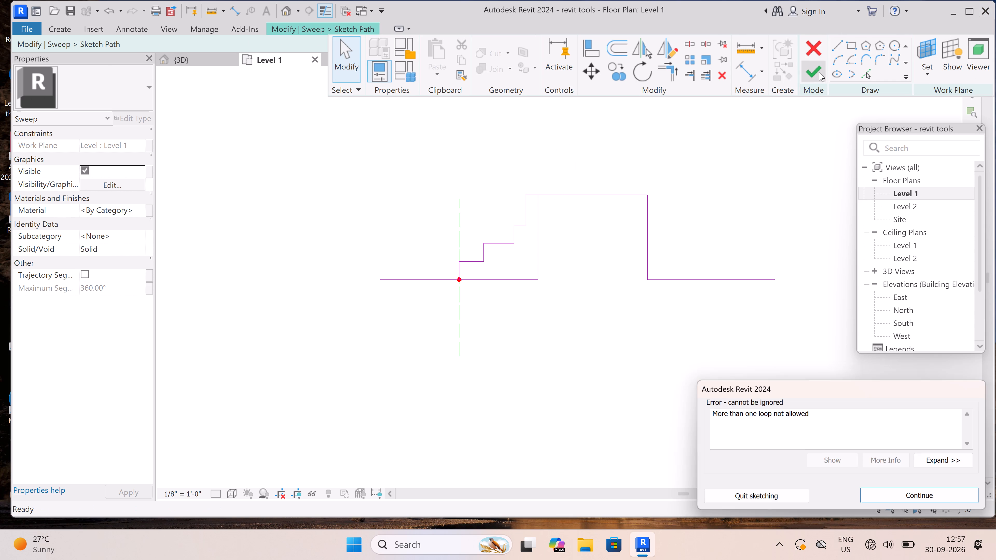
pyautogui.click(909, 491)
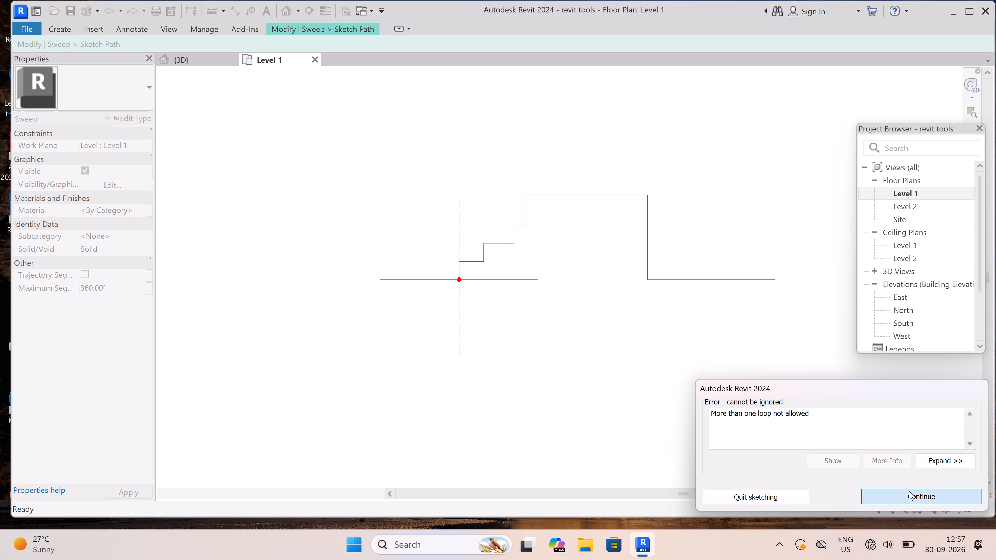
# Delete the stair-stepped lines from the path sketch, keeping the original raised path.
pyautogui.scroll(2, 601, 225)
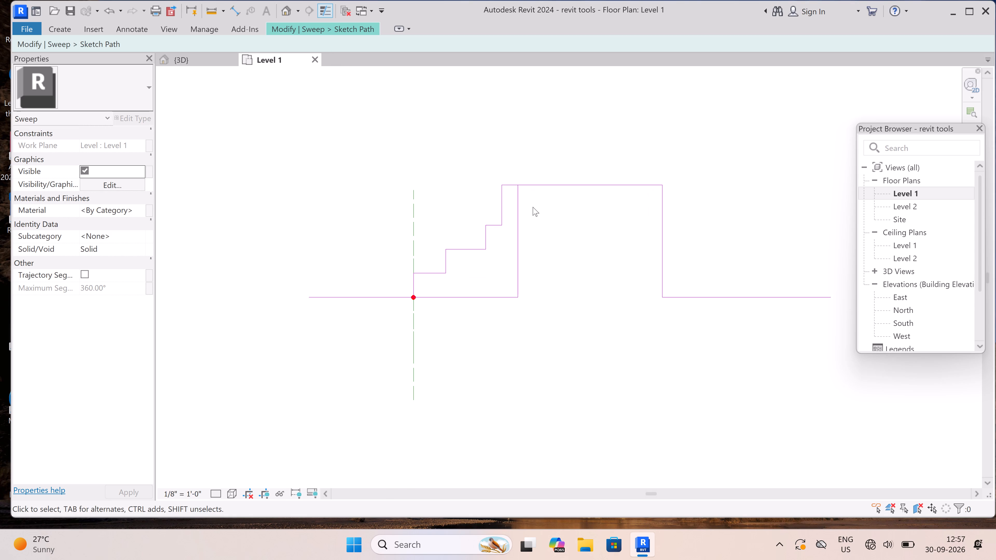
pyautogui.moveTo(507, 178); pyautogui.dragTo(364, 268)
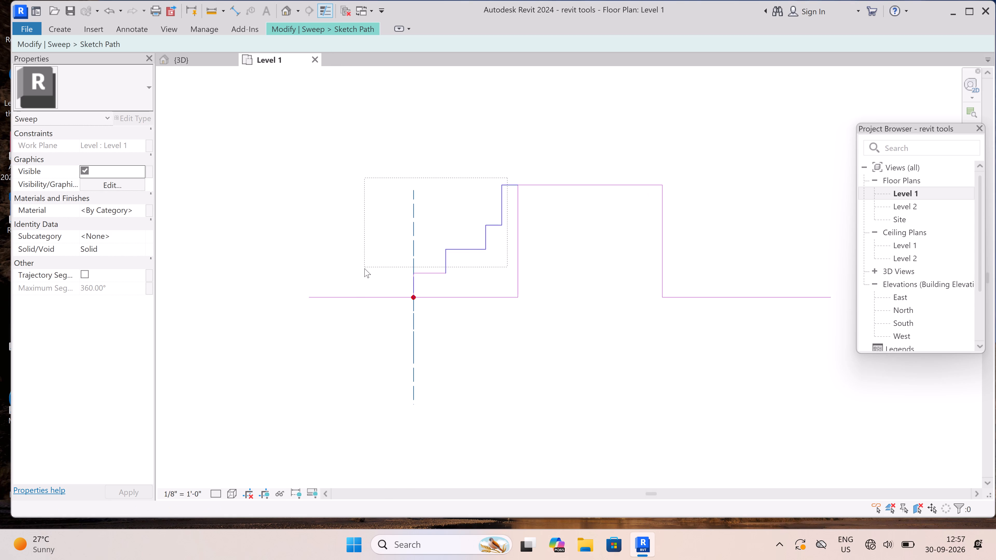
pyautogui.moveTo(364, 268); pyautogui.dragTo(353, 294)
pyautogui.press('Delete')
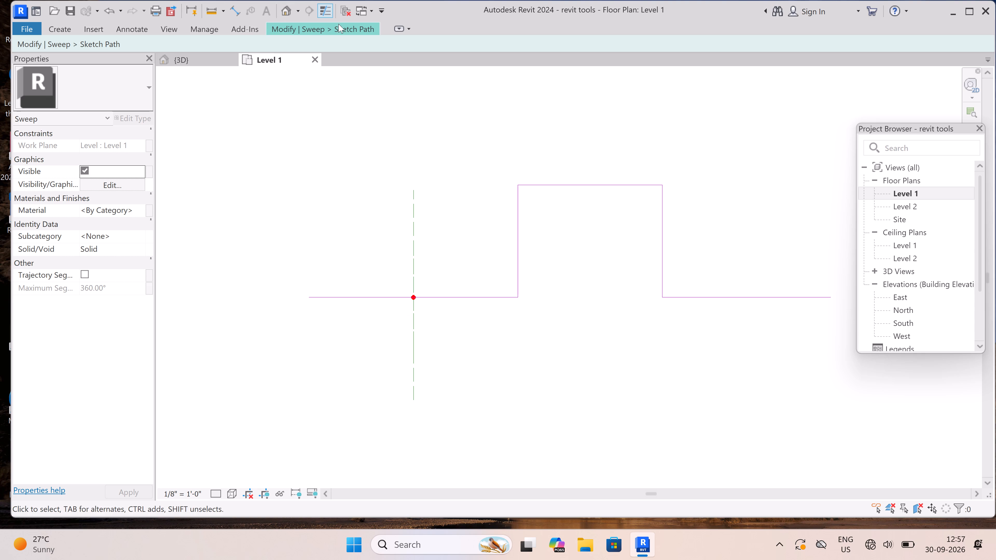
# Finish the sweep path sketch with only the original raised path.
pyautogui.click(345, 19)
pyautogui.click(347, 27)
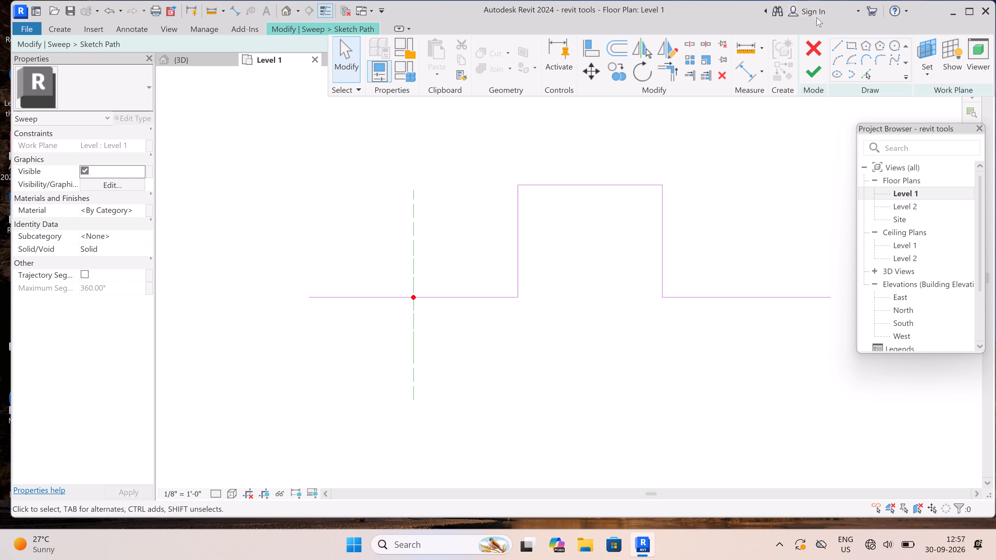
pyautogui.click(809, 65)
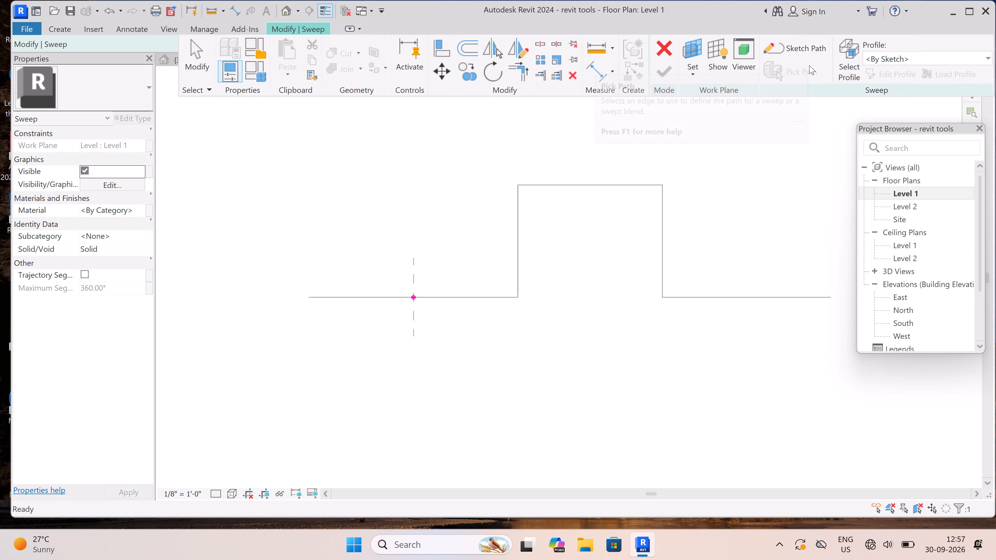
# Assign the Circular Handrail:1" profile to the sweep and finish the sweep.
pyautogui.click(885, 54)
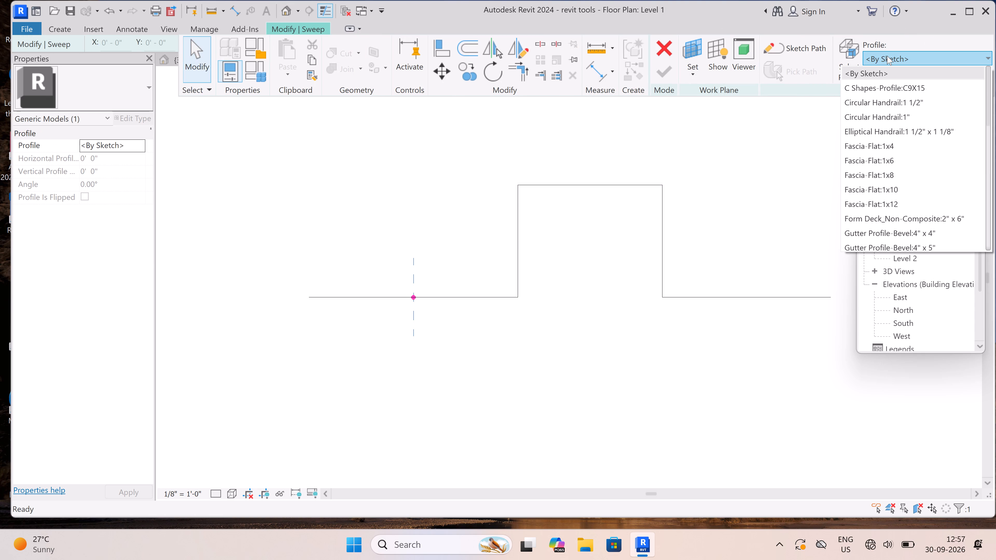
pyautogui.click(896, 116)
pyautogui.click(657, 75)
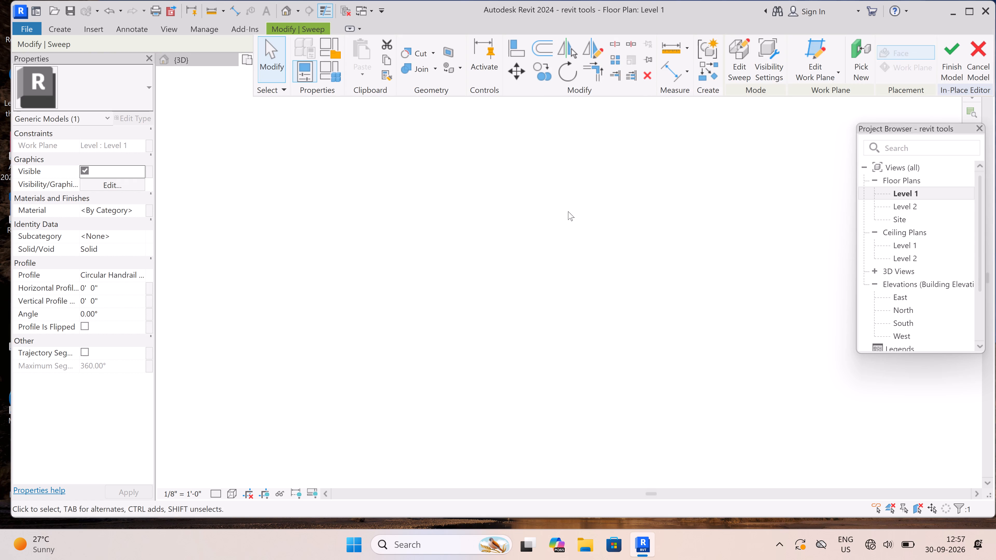
# Examine the finished sweep in the Level 1 plan and in the 3D view beside the other models.
pyautogui.scroll(-9, 531, 257)
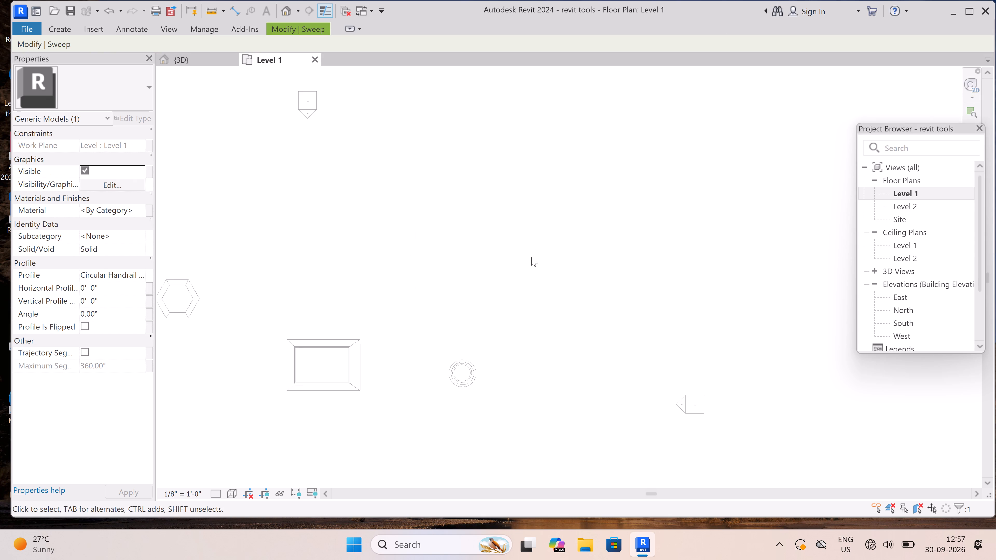
pyautogui.scroll(-9, 531, 257)
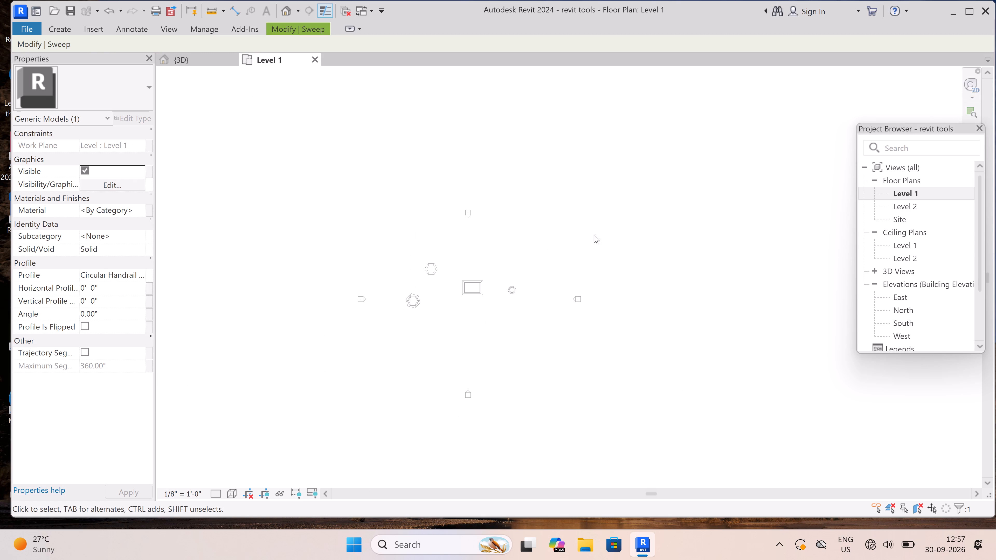
pyautogui.scroll(4, 707, 198)
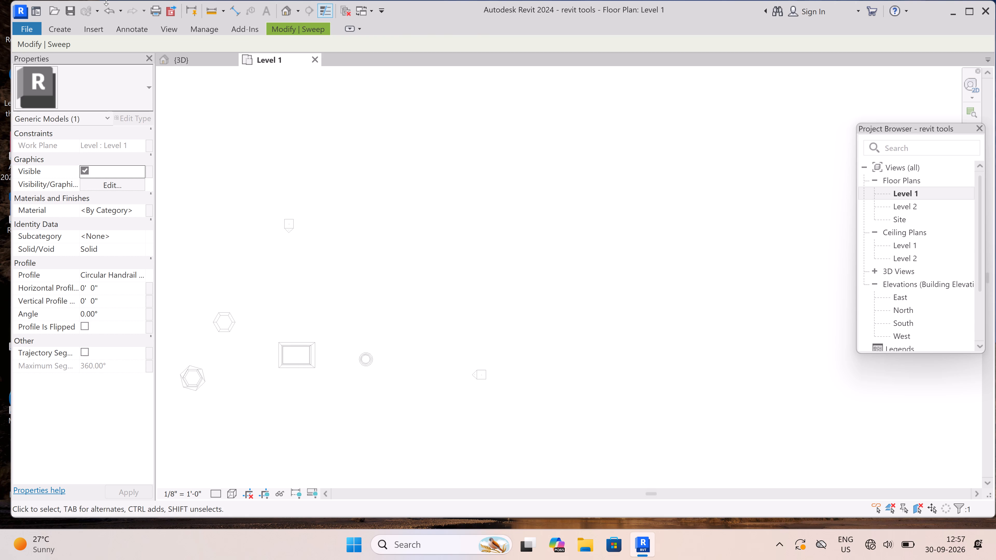
pyautogui.click(195, 61)
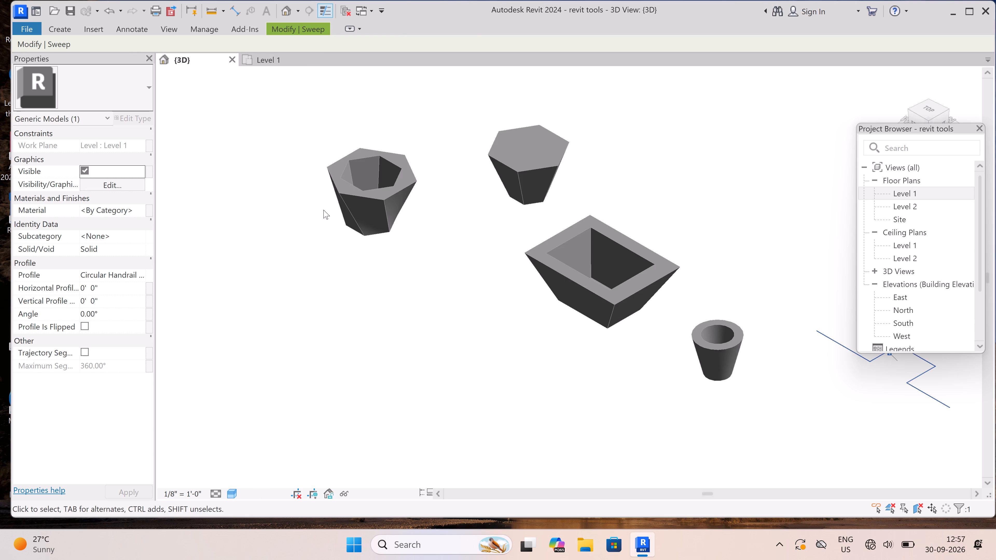
pyautogui.scroll(-6, 325, 212)
pyautogui.scroll(3, 567, 265)
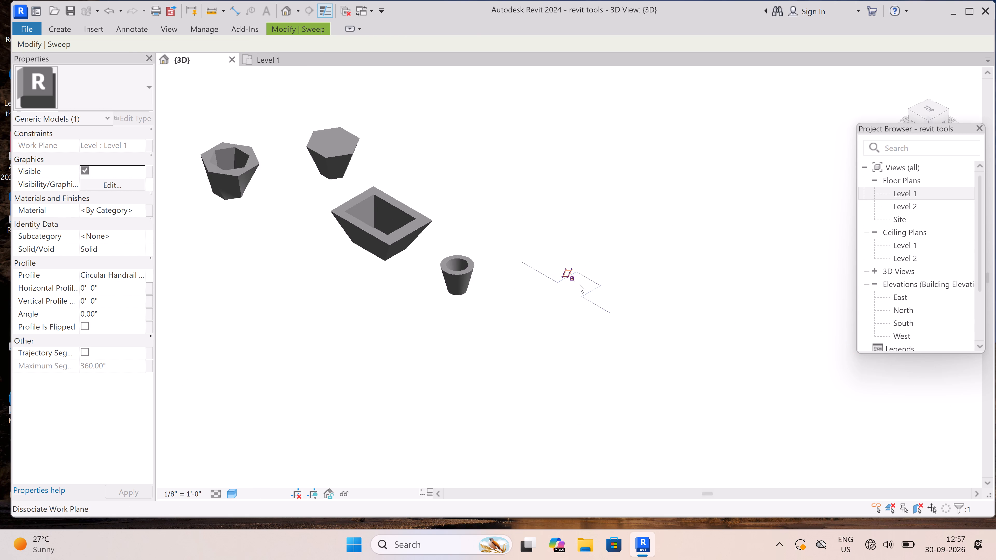
pyautogui.scroll(3, 579, 284)
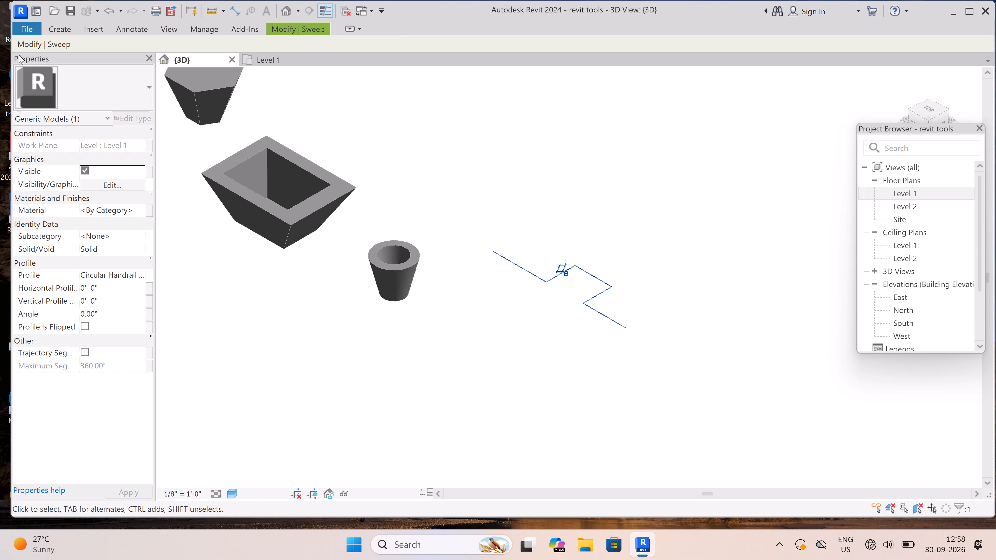
# Cancel the in-place model from the Level 1 plan and discard its changes.
pyautogui.click(282, 54)
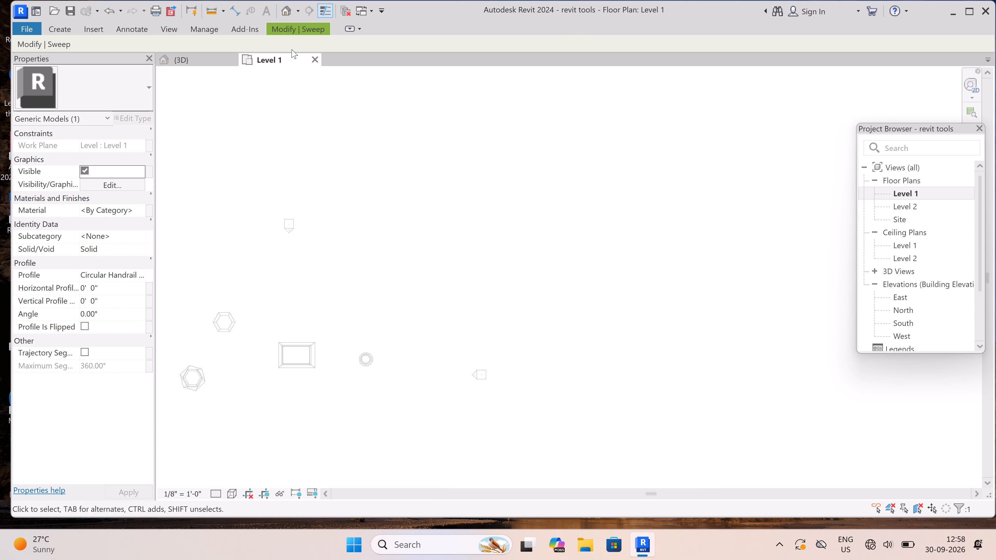
pyautogui.click(311, 29)
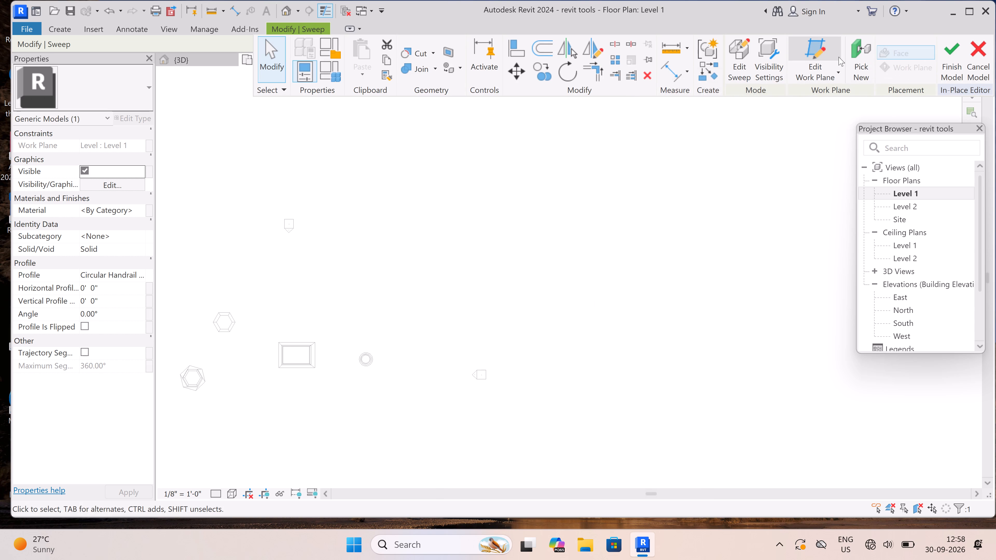
pyautogui.click(988, 48)
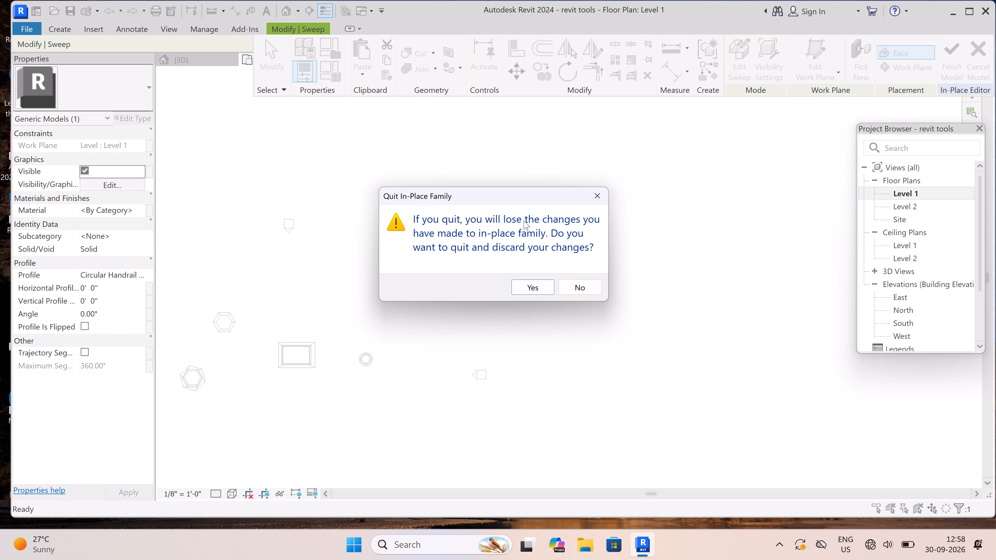
pyautogui.click(538, 284)
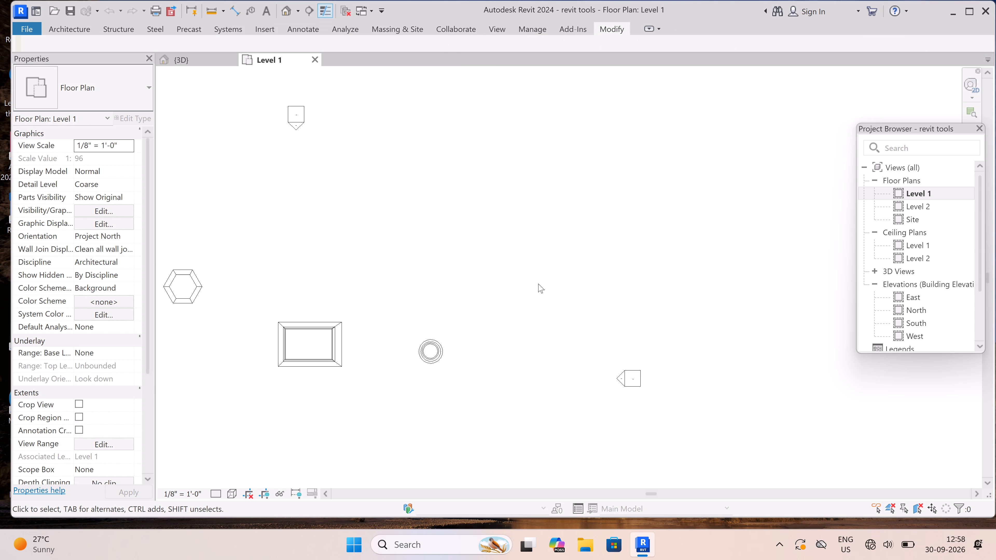
# Start a new in-place model component from the 3D view, choosing the Generic Models family category.
pyautogui.click(214, 59)
pyautogui.scroll(-14, 492, 272)
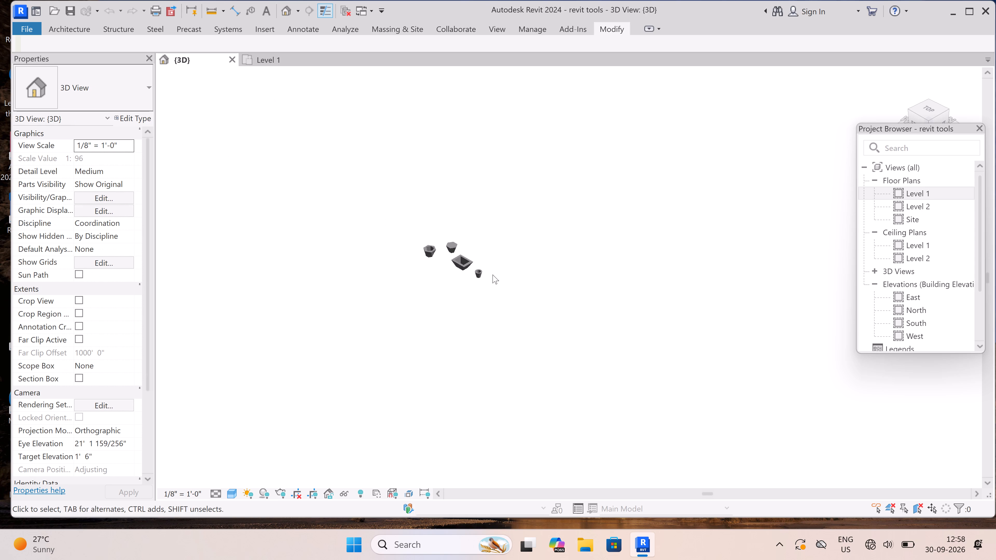
pyautogui.scroll(6, 605, 257)
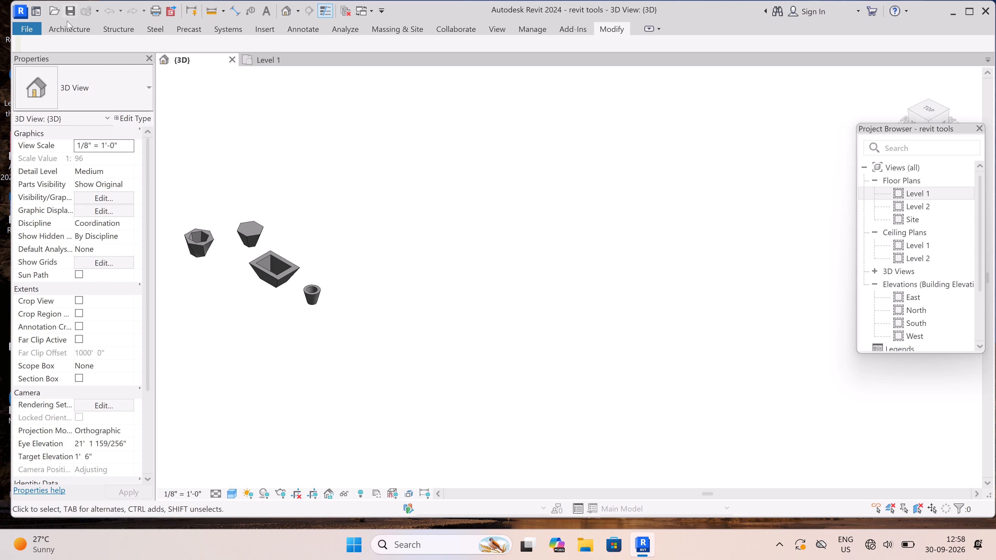
pyautogui.click(76, 26)
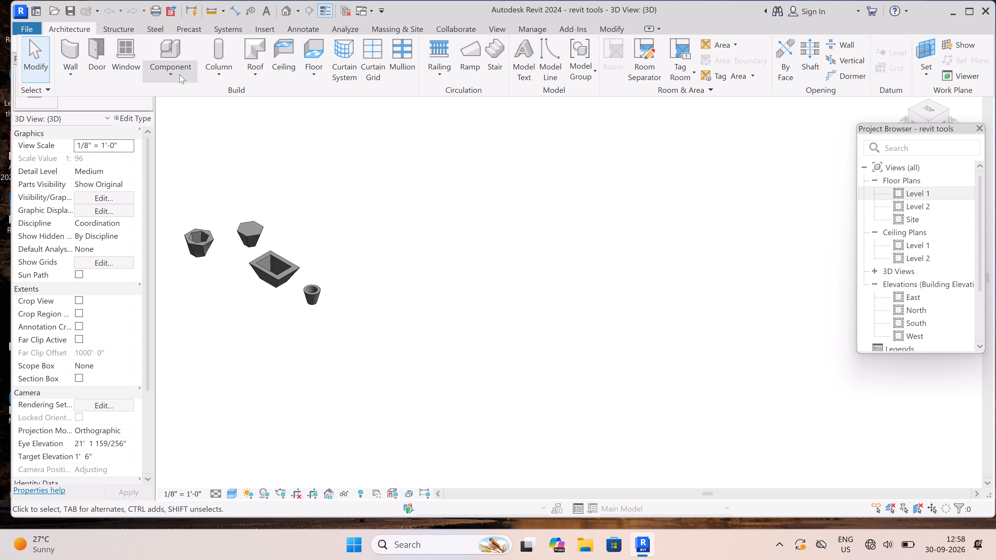
pyautogui.click(179, 74)
pyautogui.click(175, 121)
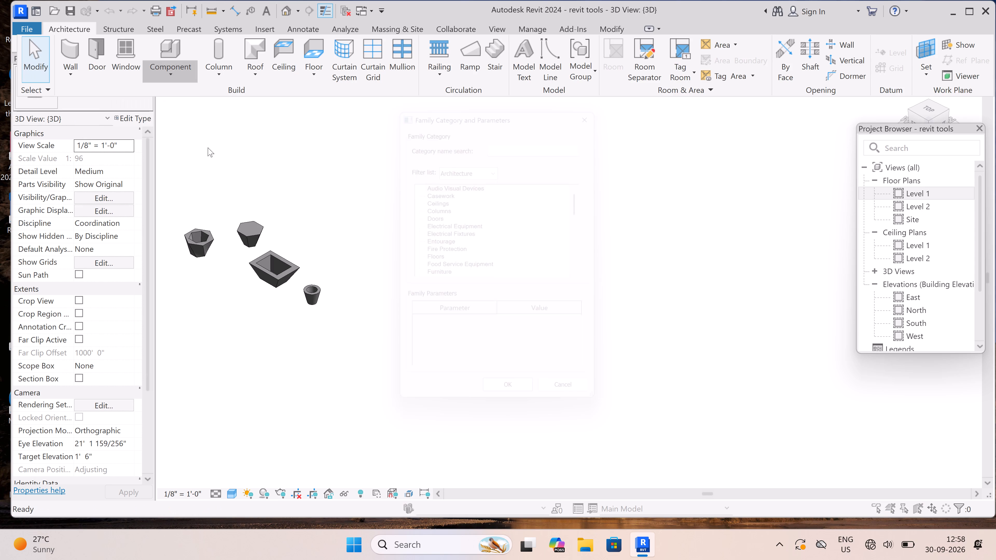
pyautogui.scroll(-6, 419, 208)
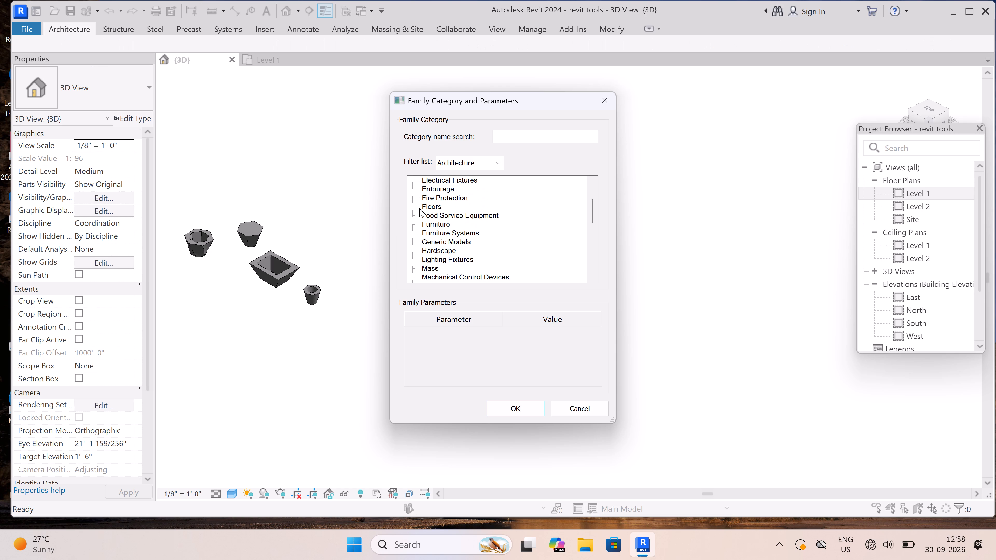
pyautogui.click(446, 244)
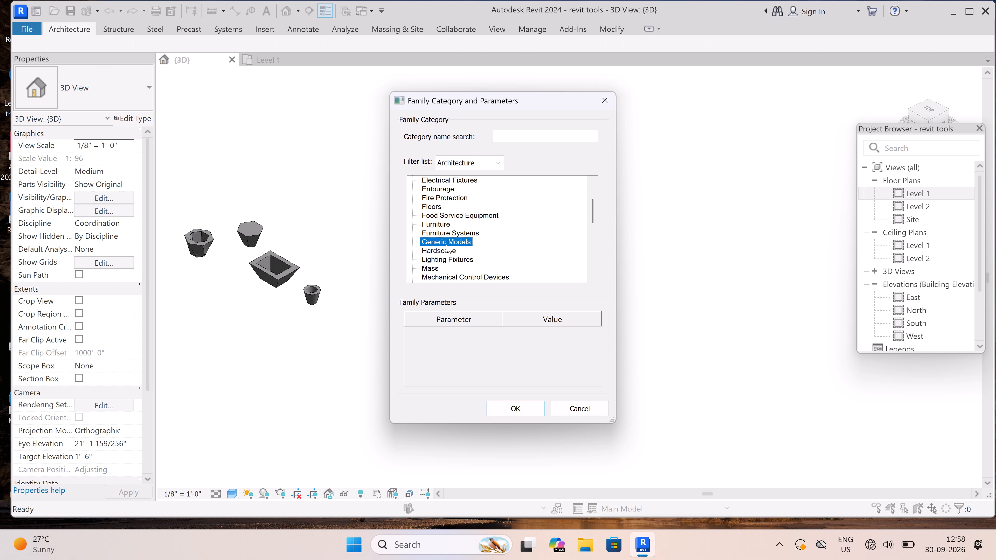
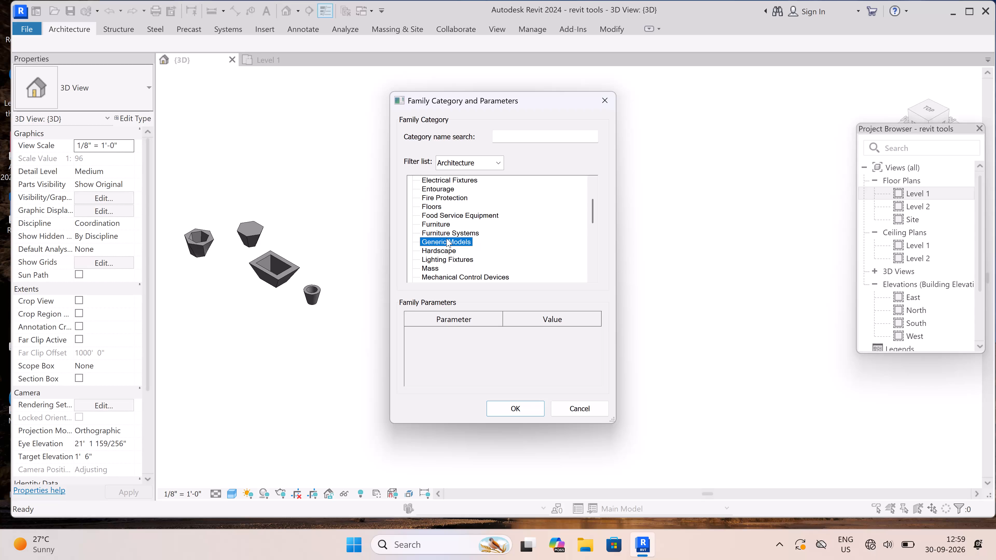
# Confirm the Generic Models category for the in-place family and accept its suggested default name.
pyautogui.doubleClick(446, 238)
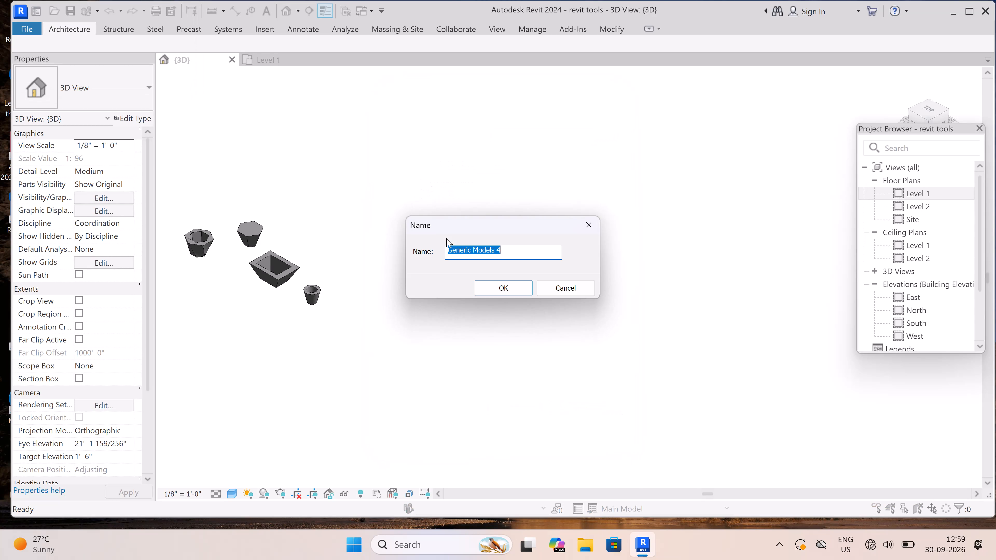
pyautogui.click(495, 288)
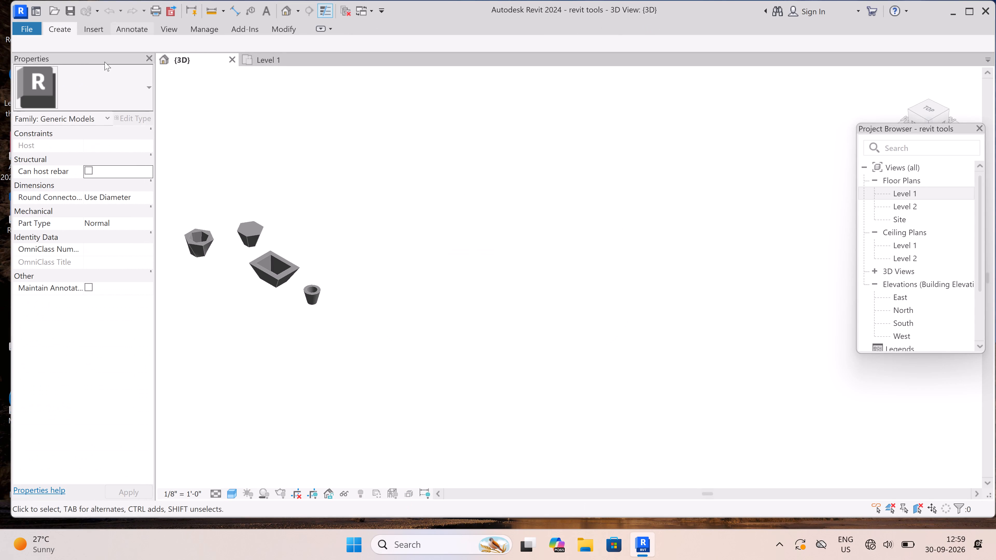
# Start a solid Sweep form in the new in-place Generic Models family.
pyautogui.click(59, 28)
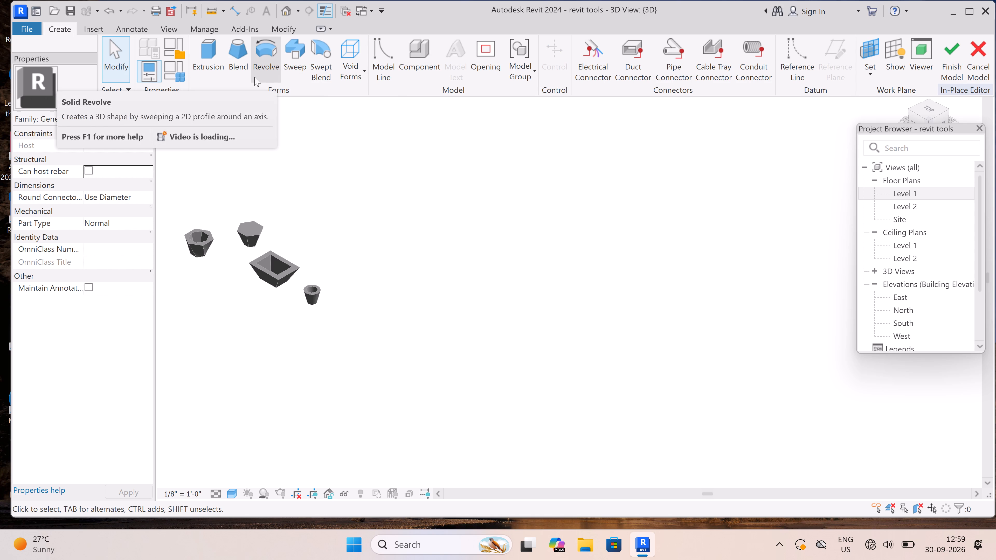
pyautogui.click(299, 62)
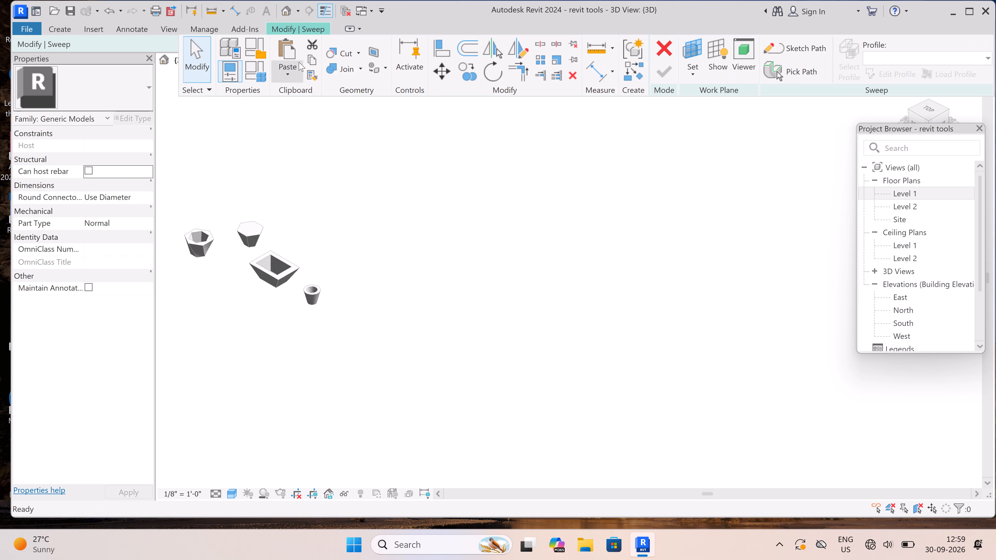
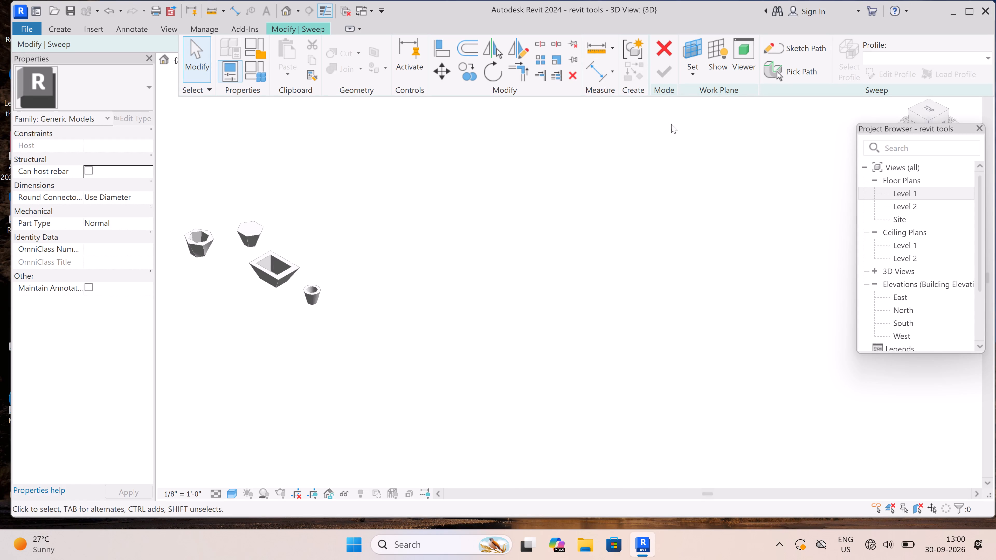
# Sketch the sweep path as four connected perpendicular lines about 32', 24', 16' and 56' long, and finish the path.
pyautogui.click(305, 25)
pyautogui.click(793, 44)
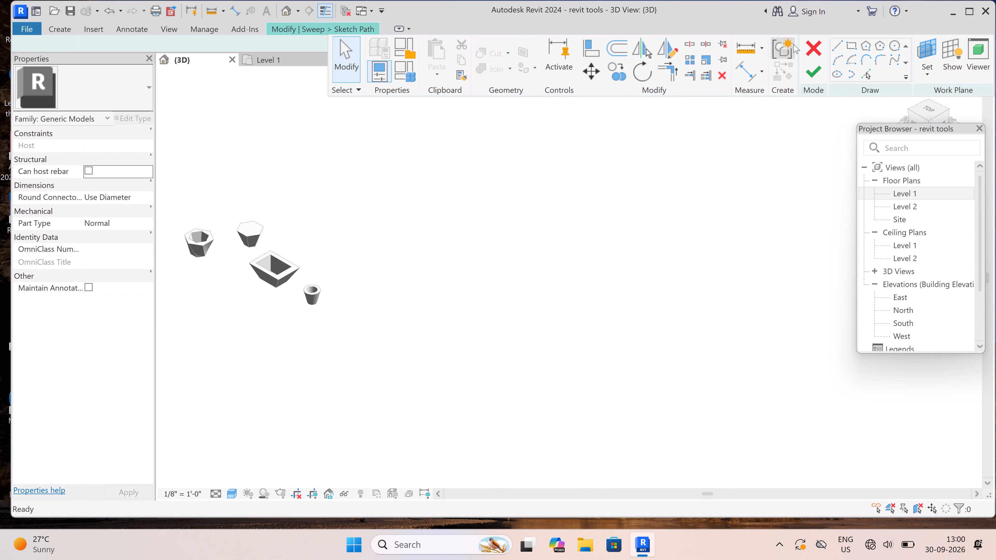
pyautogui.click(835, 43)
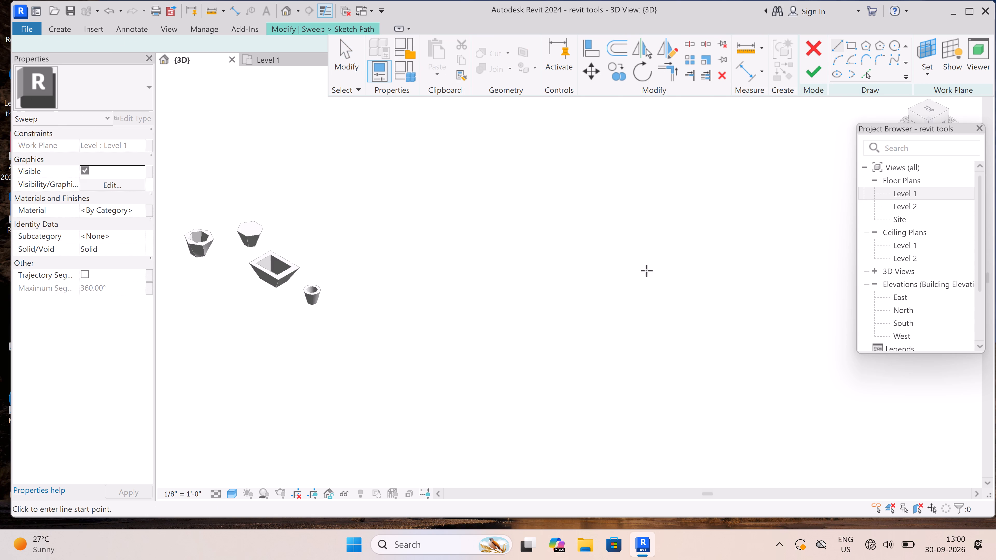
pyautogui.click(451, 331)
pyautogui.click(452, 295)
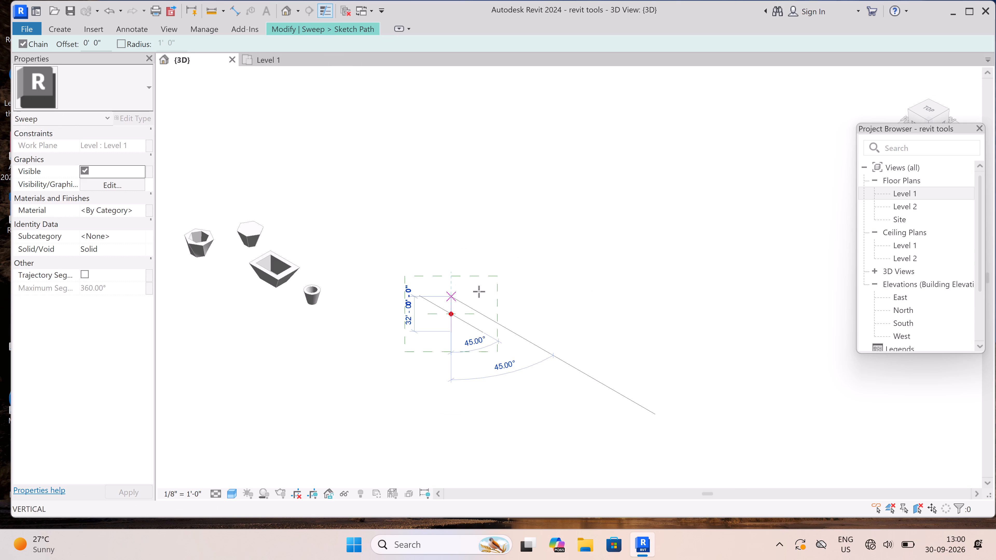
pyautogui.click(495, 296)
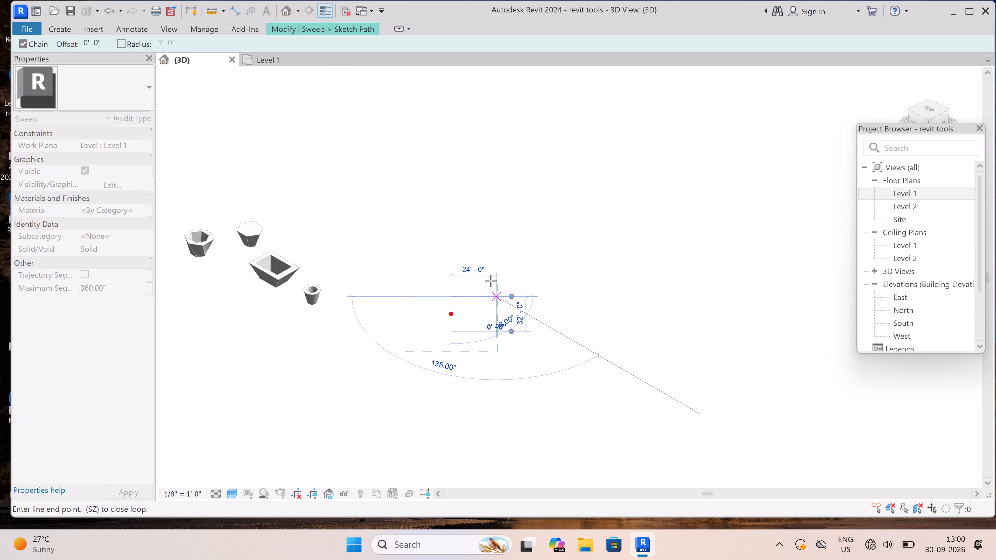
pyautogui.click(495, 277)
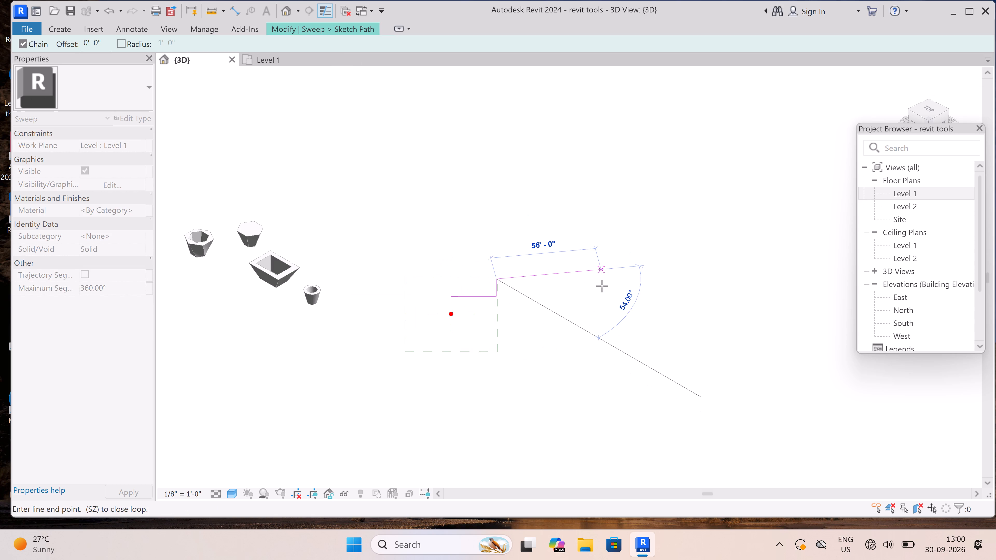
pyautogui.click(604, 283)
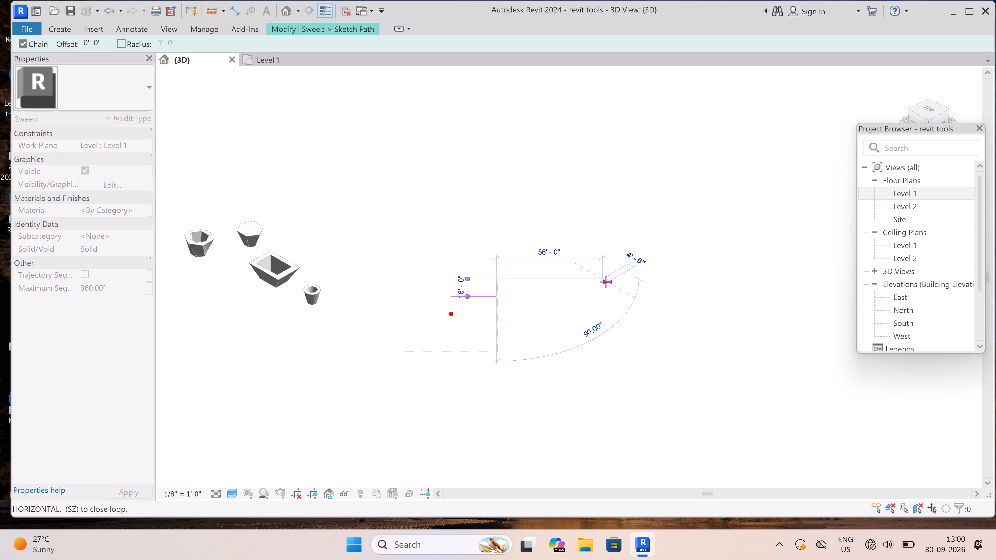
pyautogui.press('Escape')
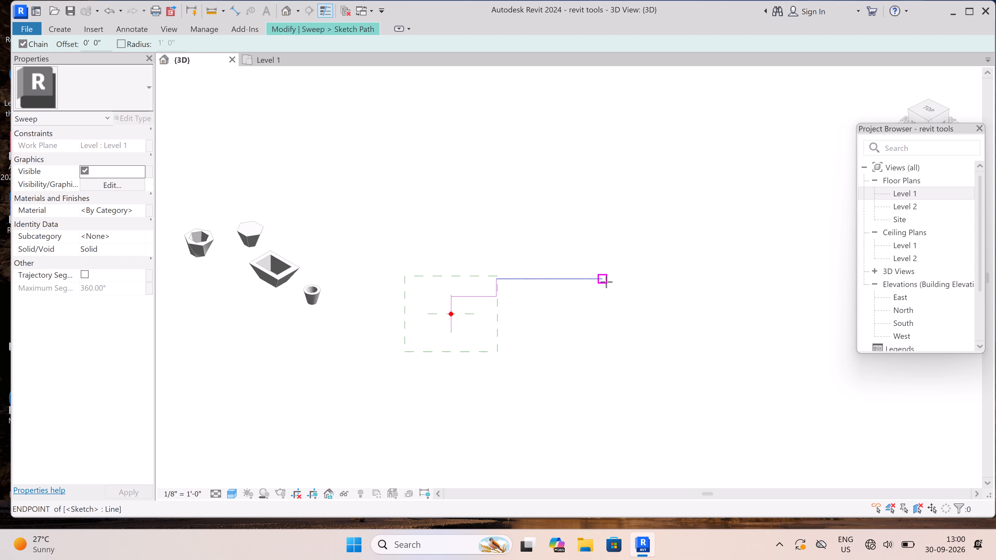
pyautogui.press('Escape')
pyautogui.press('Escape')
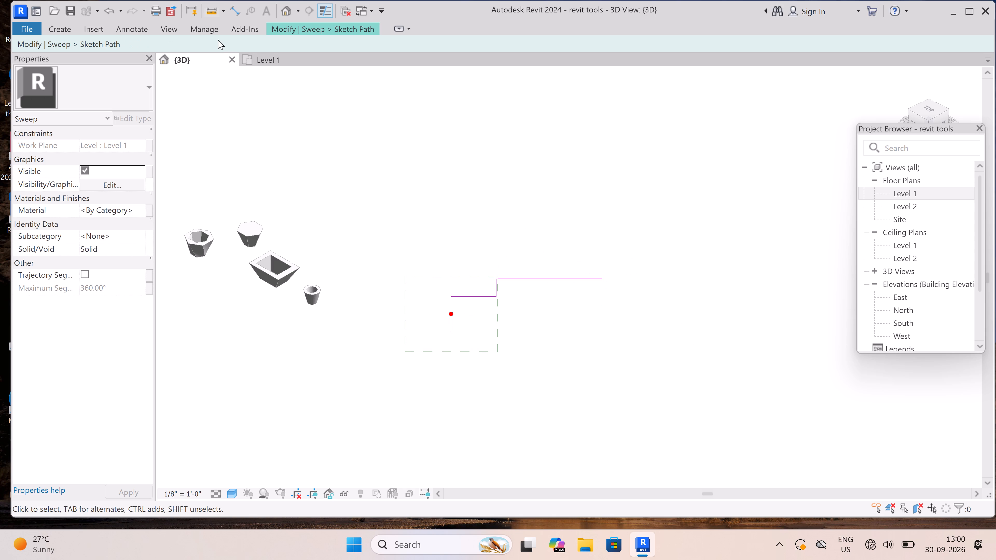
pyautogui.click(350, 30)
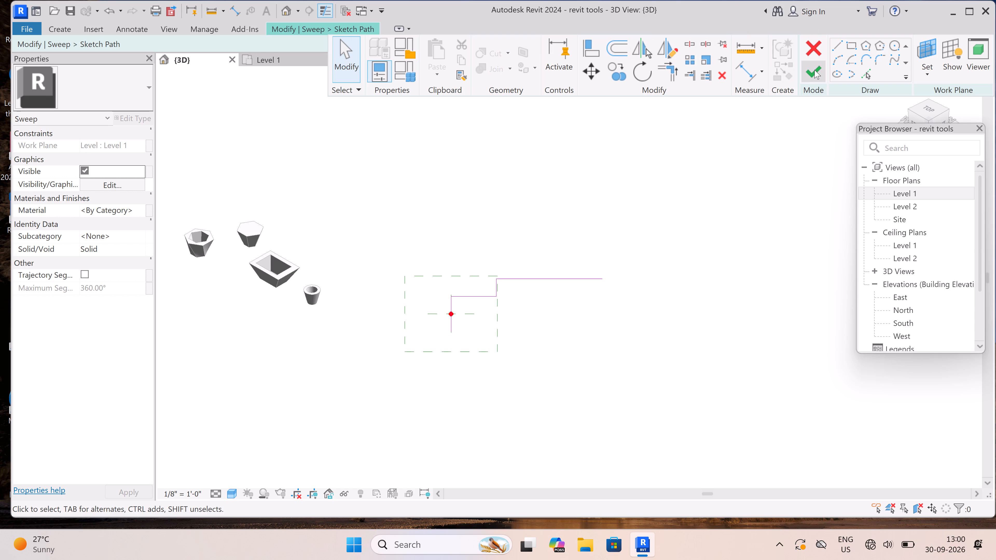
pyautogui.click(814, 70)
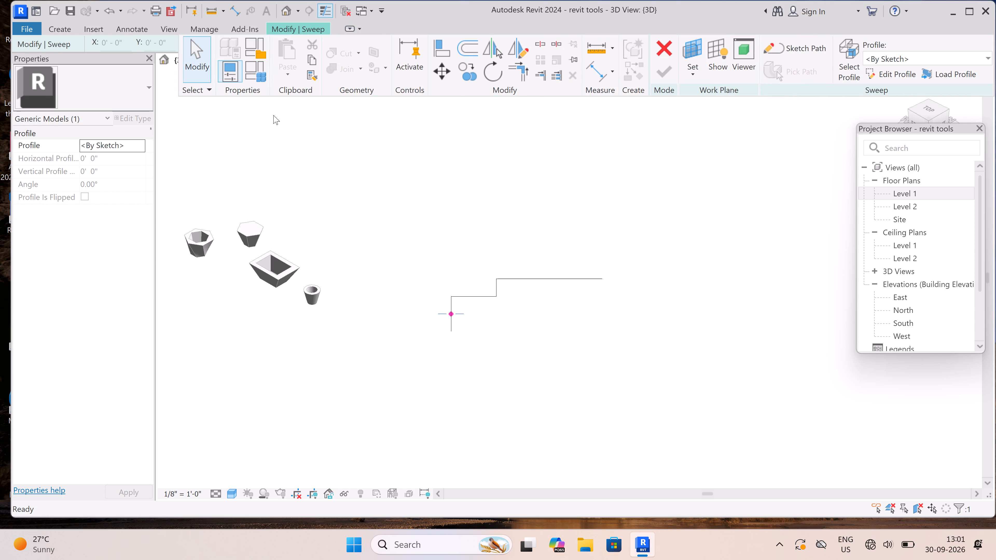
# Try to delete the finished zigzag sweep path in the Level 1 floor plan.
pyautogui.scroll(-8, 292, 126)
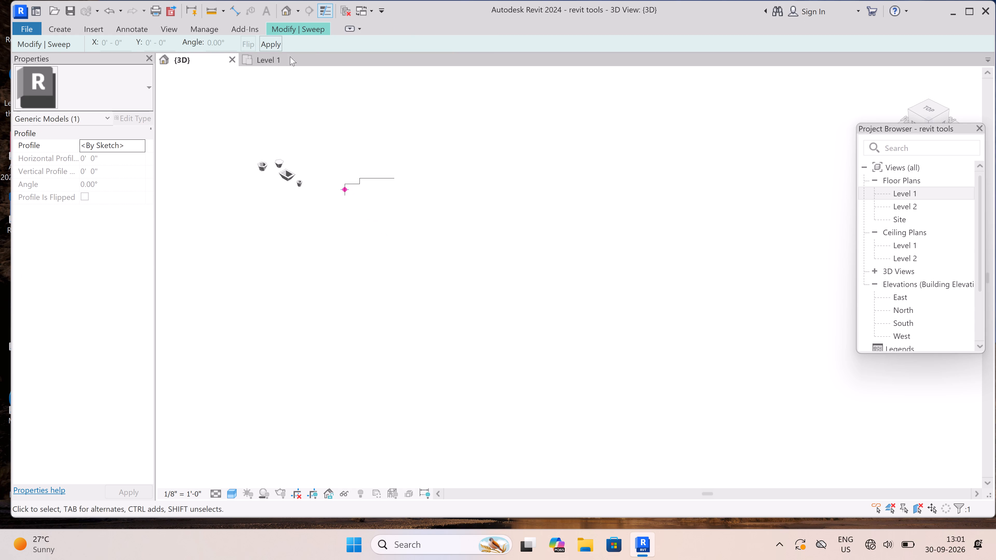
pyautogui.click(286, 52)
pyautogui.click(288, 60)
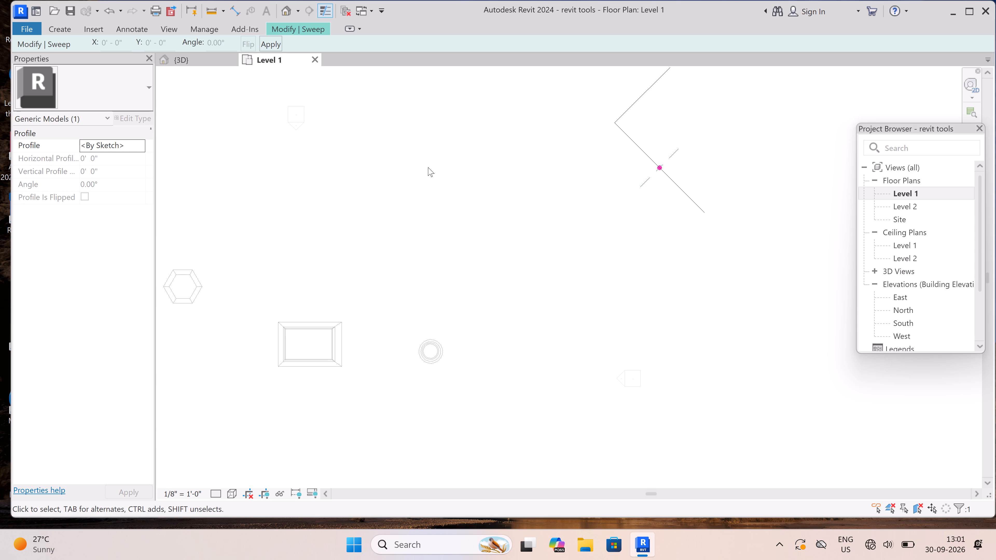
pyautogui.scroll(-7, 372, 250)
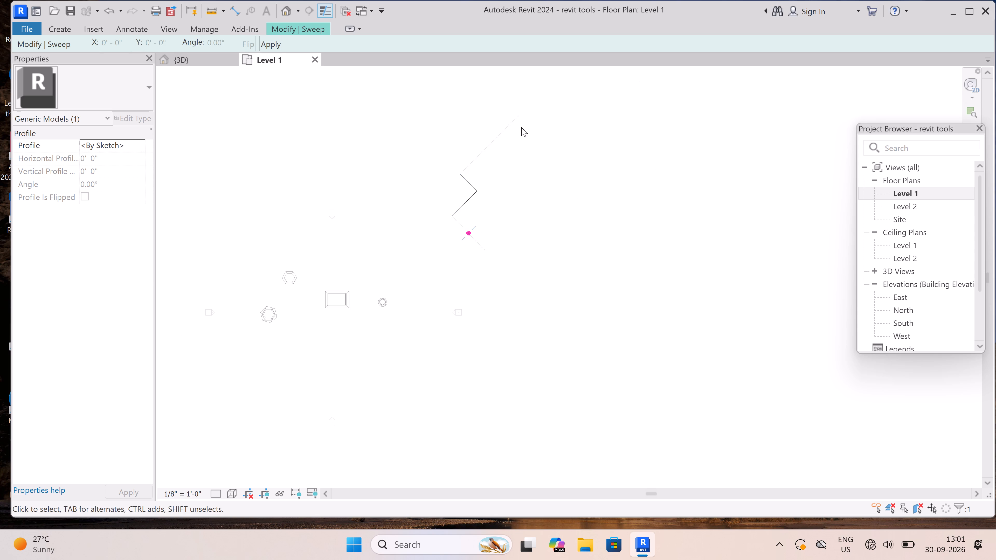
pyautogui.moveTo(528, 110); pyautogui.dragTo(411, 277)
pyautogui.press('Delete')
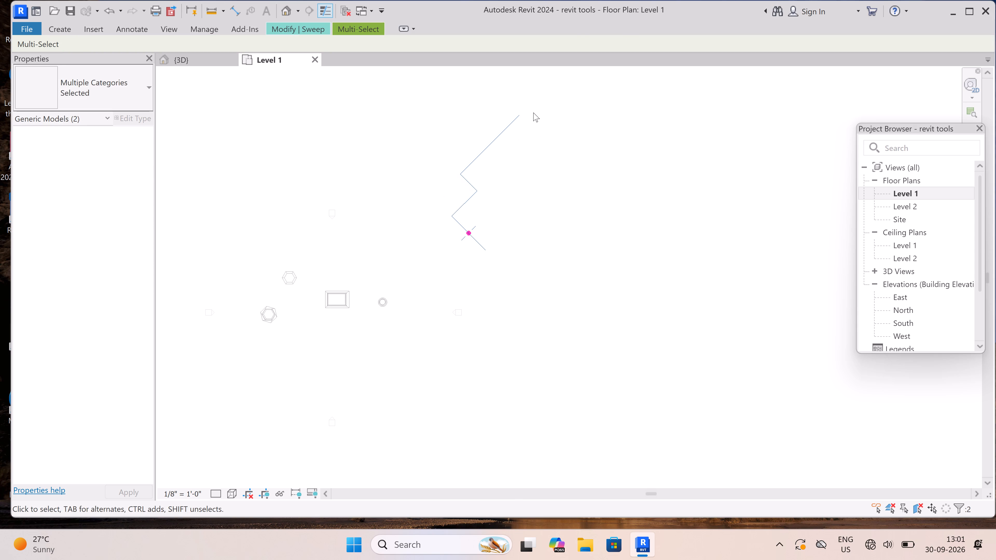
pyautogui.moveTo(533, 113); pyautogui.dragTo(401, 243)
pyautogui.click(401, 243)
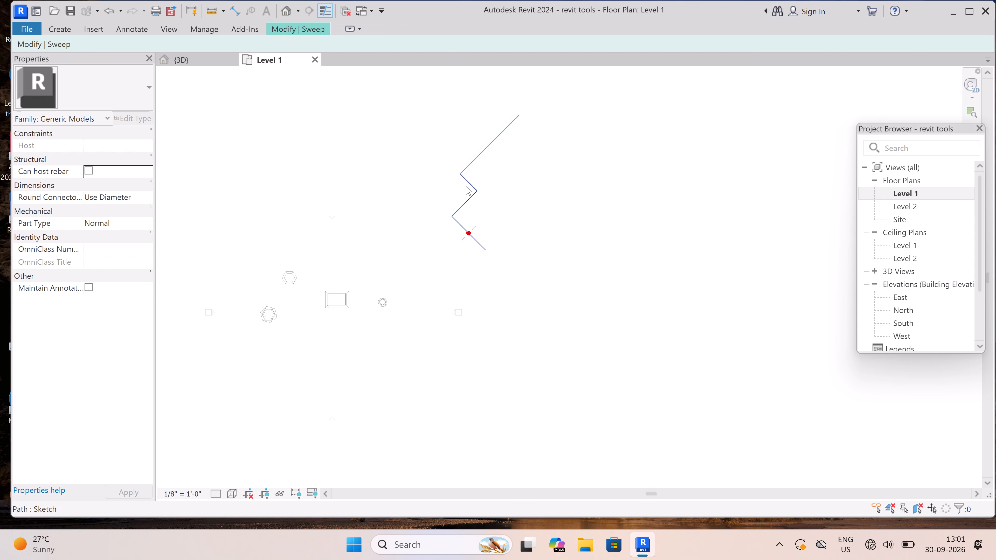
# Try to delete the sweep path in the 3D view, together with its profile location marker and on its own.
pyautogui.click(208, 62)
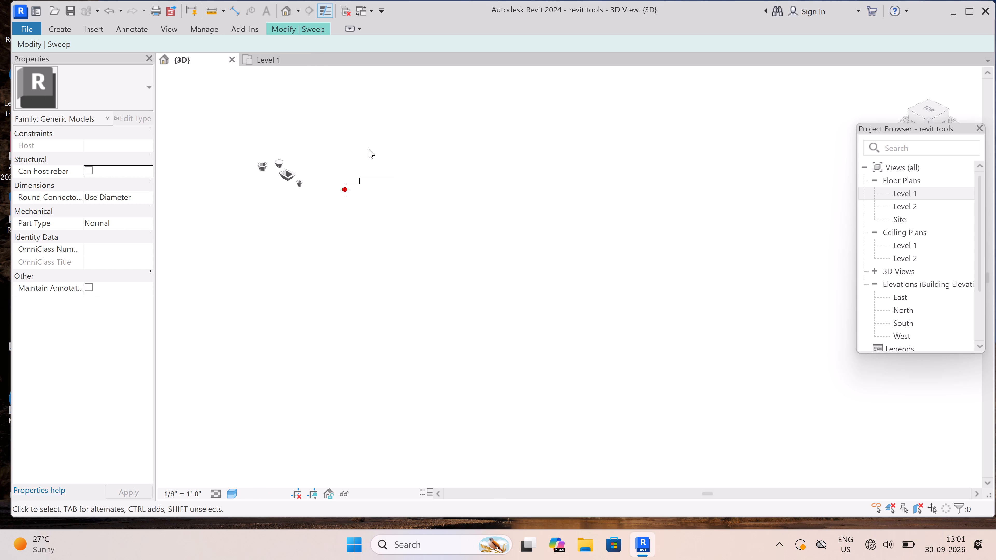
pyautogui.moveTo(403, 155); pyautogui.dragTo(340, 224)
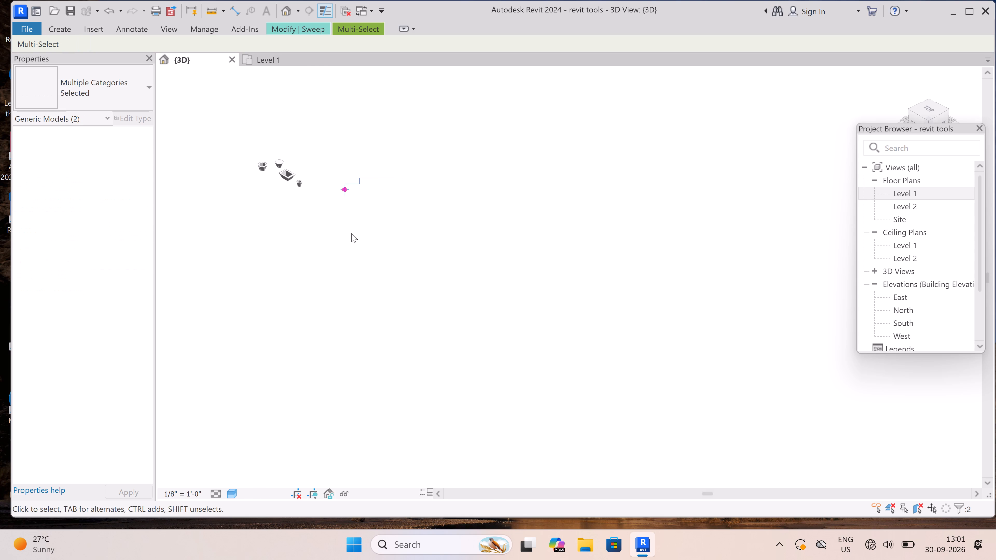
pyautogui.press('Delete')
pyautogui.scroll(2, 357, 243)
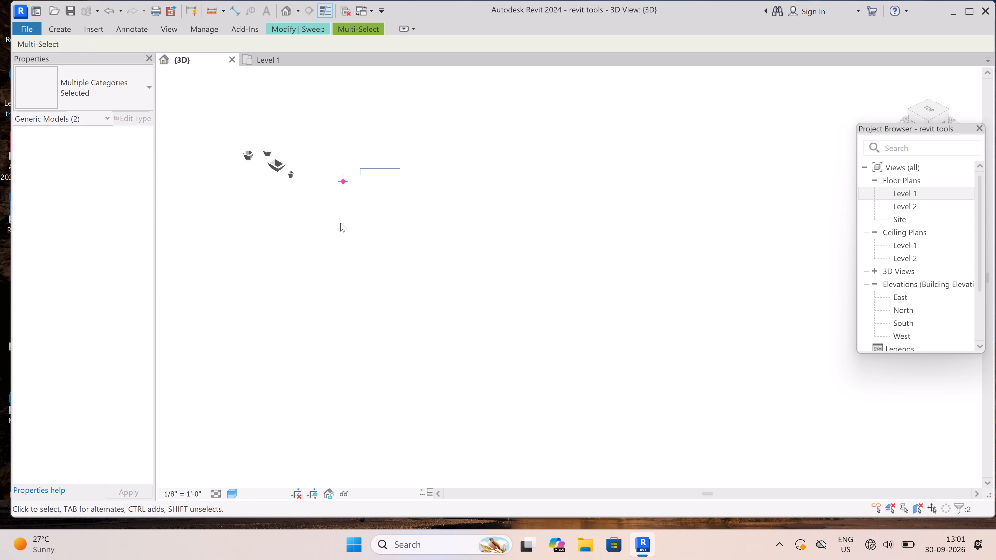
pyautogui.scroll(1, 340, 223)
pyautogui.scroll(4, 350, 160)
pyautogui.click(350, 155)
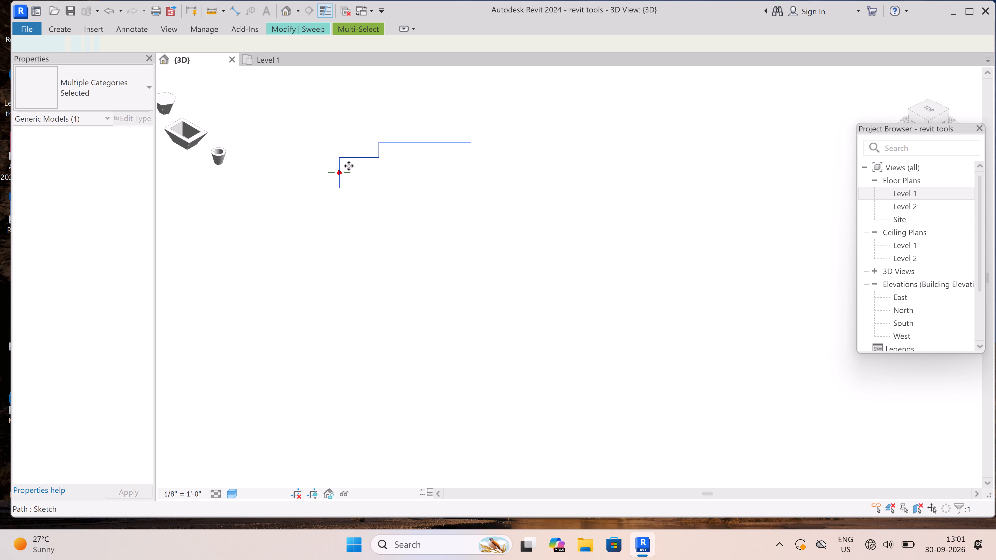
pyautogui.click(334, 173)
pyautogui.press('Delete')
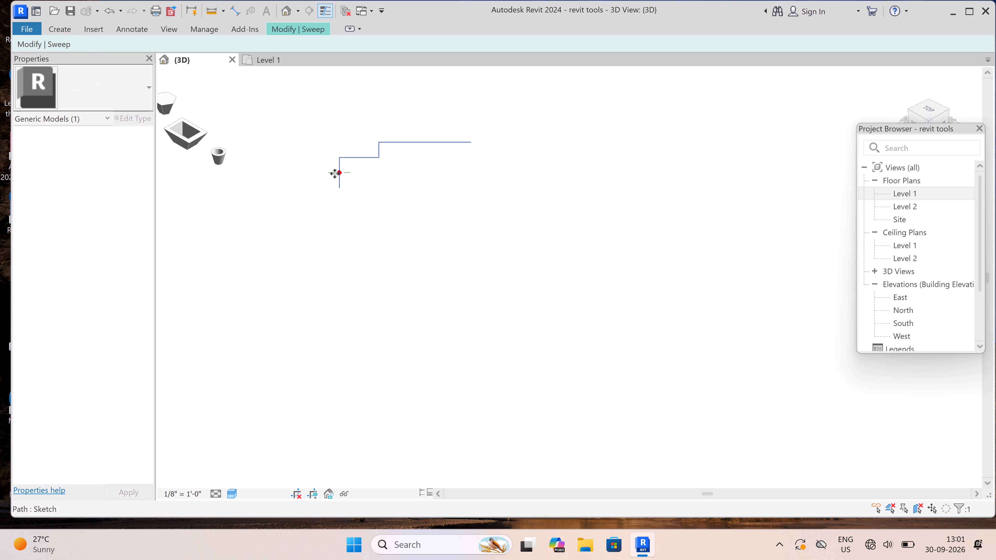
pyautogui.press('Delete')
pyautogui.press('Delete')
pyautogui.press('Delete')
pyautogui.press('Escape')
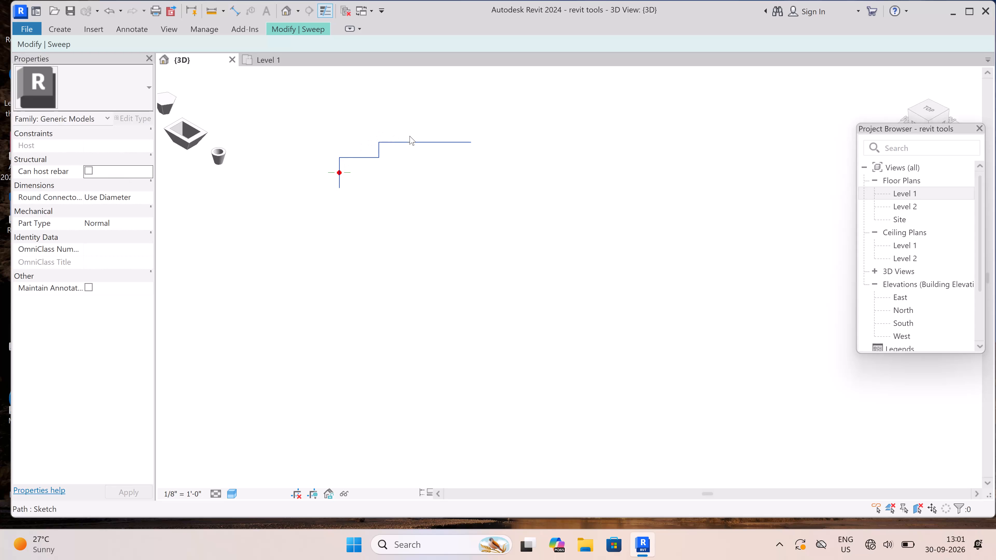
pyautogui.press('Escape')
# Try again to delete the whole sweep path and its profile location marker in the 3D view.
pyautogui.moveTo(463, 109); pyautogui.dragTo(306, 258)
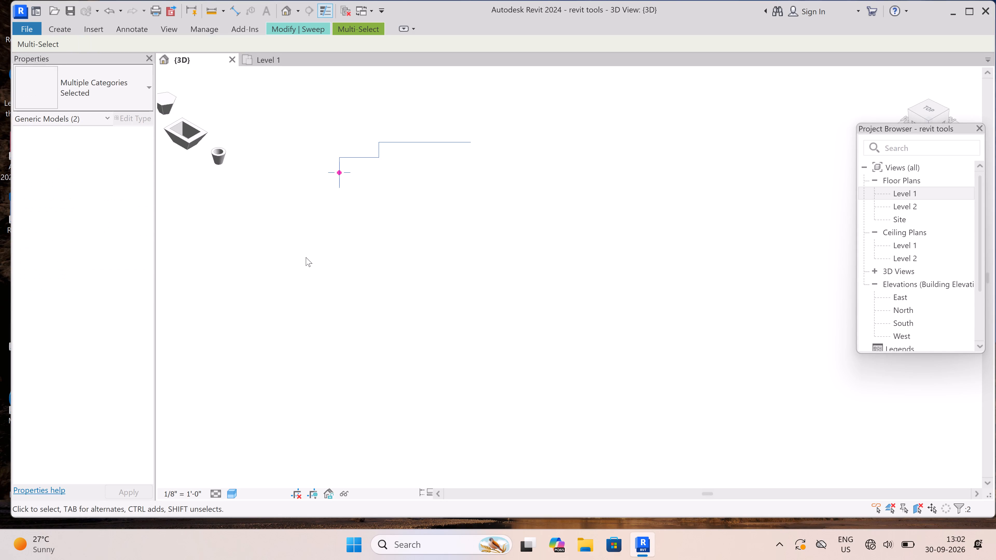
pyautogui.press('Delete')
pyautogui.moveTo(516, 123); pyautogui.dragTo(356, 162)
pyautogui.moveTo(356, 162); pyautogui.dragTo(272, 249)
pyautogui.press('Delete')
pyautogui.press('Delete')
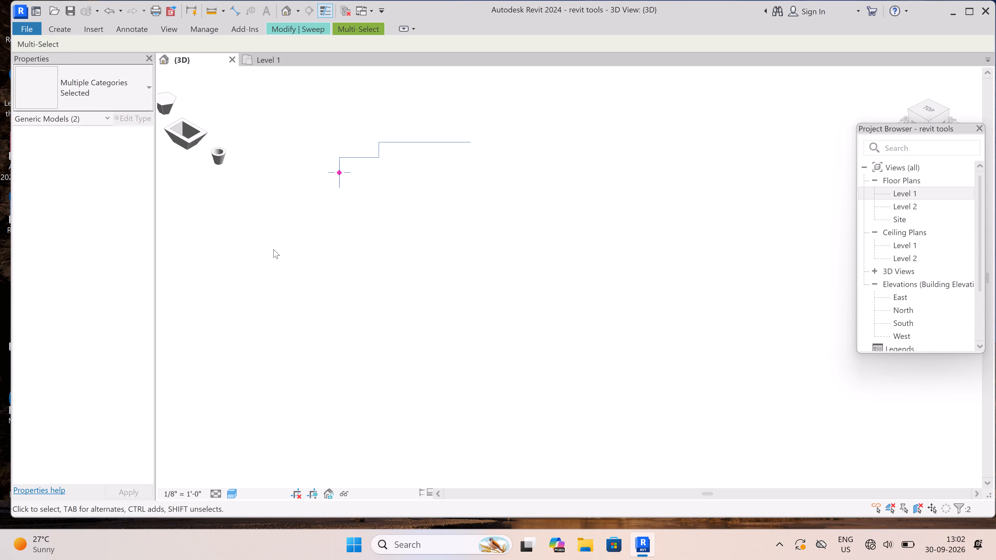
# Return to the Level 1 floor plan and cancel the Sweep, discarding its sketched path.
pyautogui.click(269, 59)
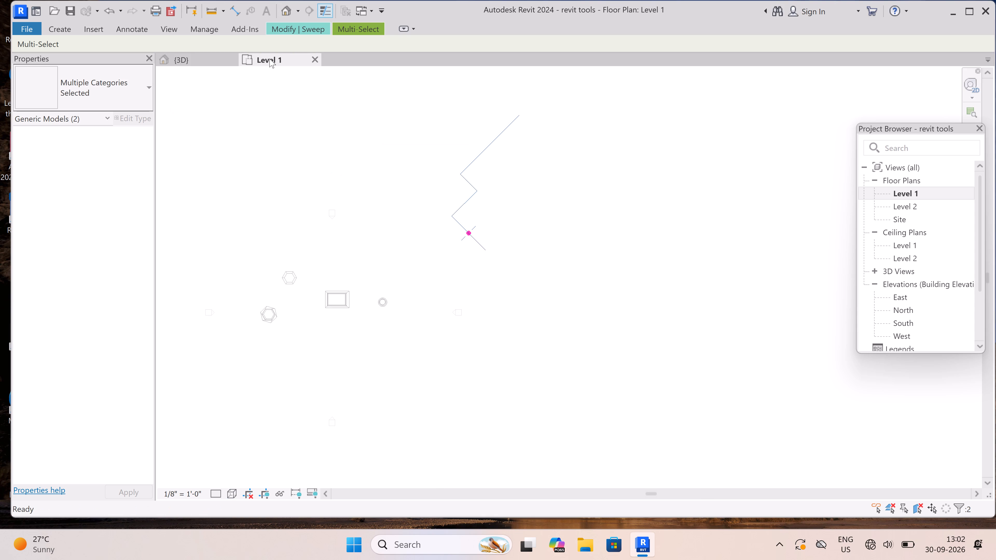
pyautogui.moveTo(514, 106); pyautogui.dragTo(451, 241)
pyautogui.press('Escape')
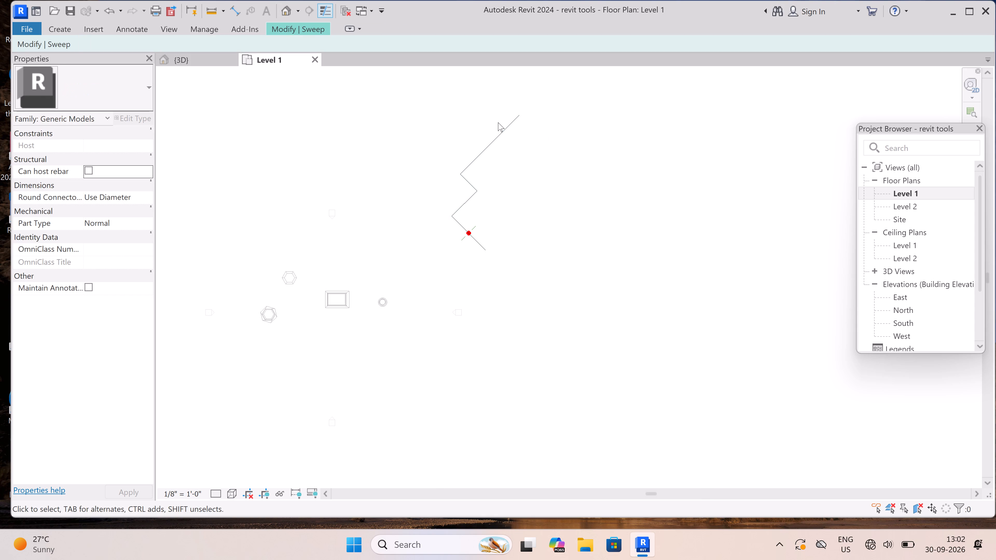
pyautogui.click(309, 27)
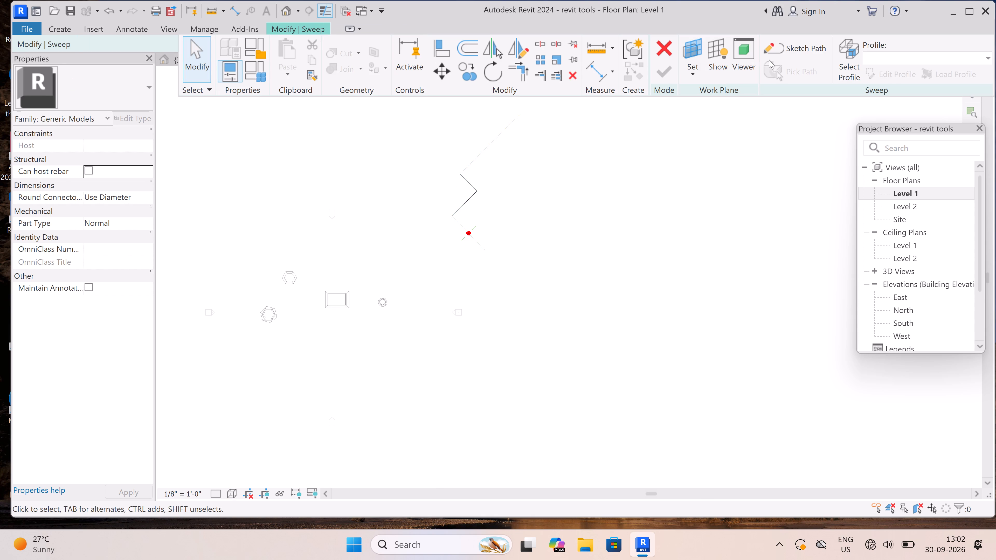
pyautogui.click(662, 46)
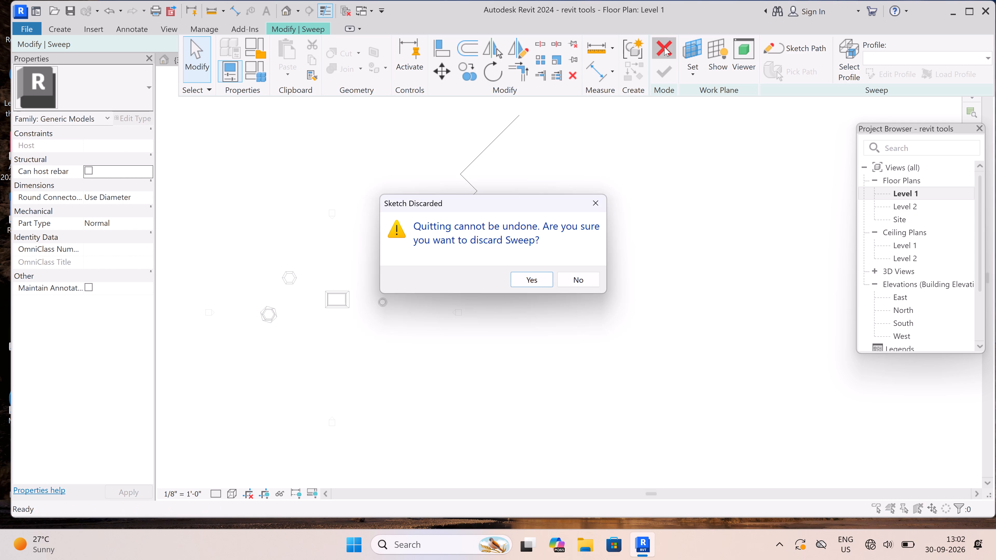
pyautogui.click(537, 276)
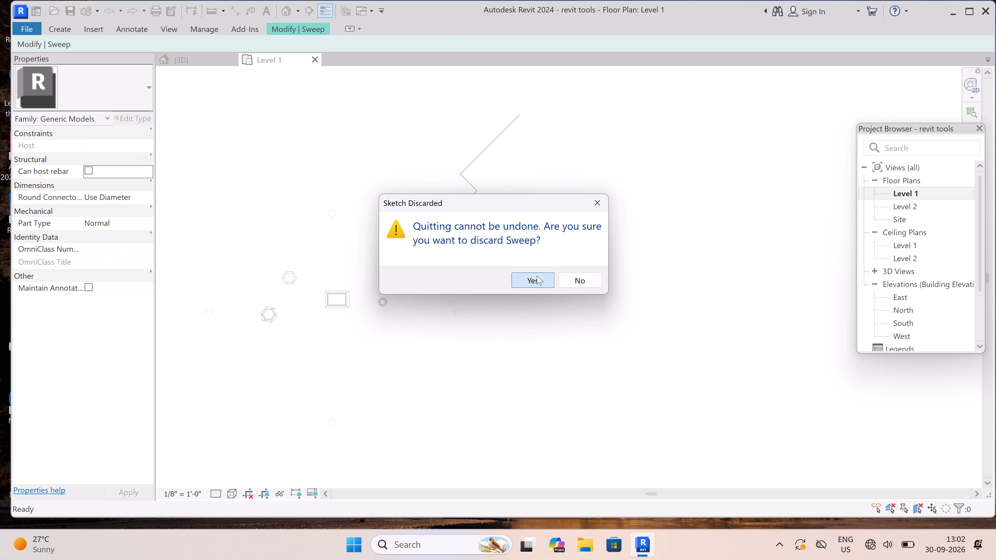
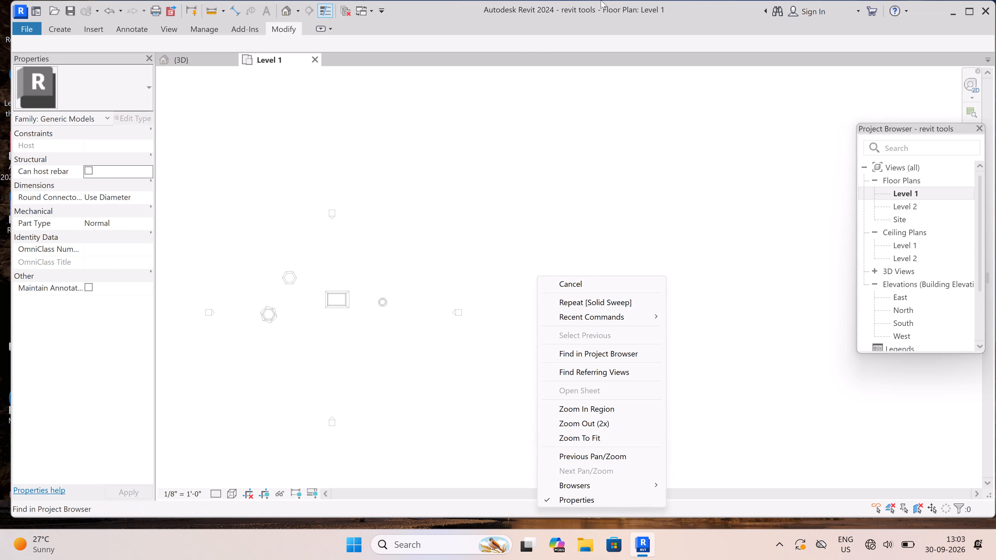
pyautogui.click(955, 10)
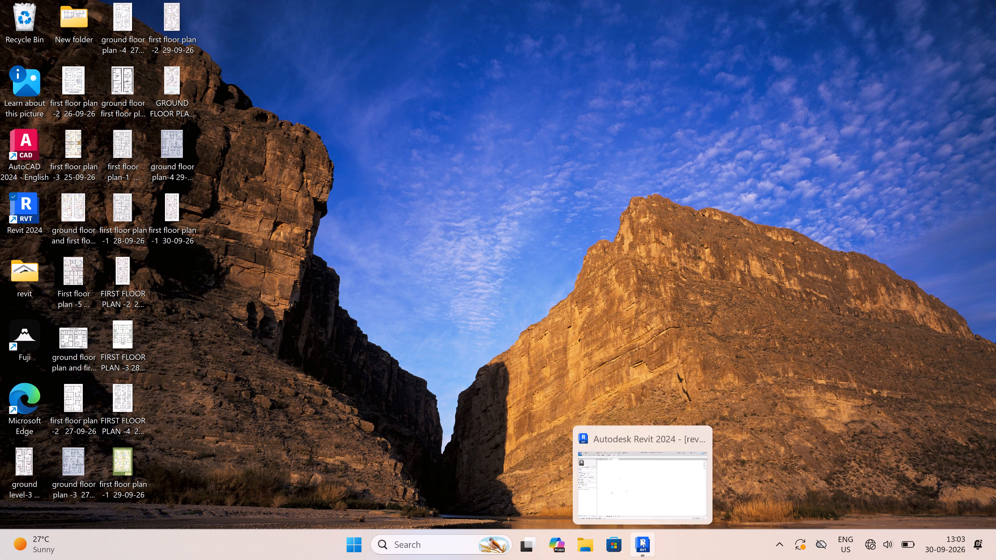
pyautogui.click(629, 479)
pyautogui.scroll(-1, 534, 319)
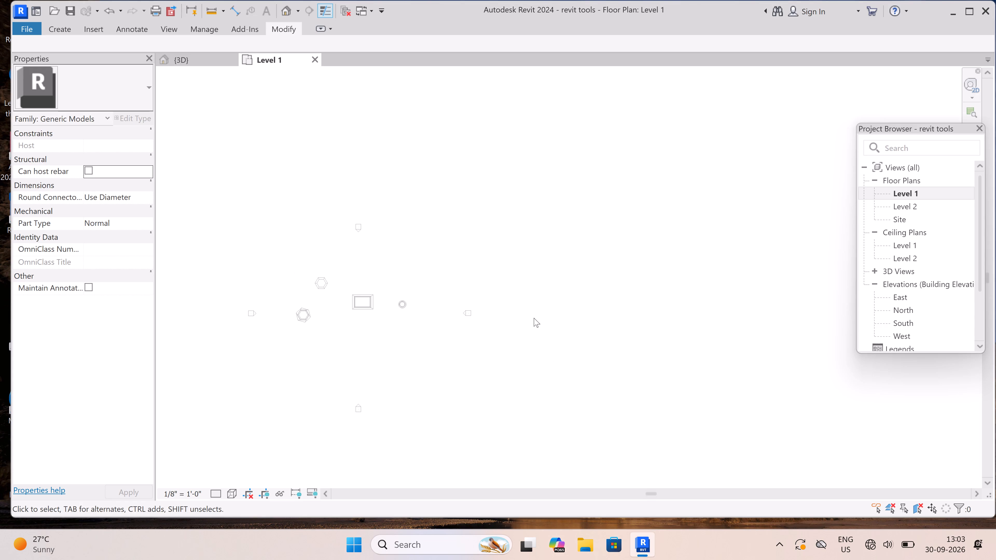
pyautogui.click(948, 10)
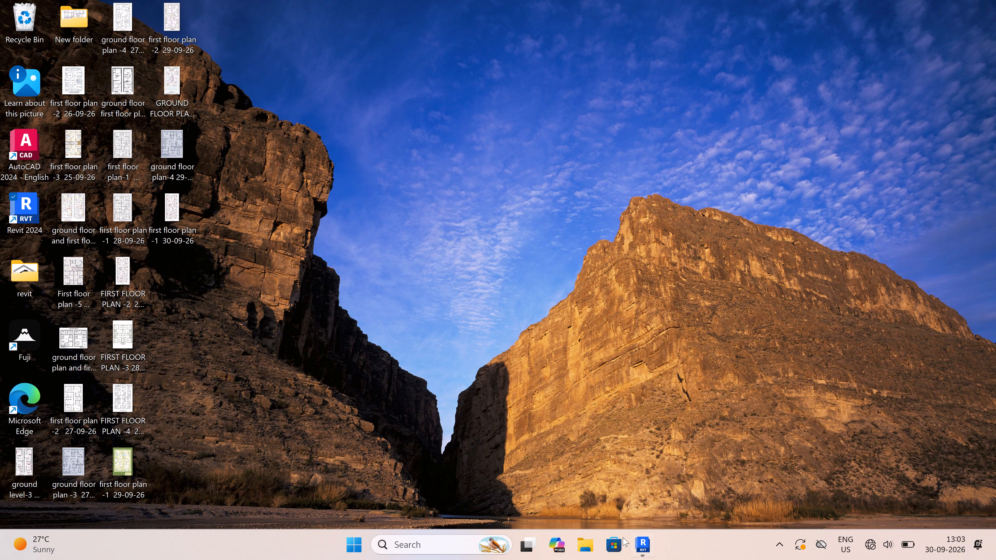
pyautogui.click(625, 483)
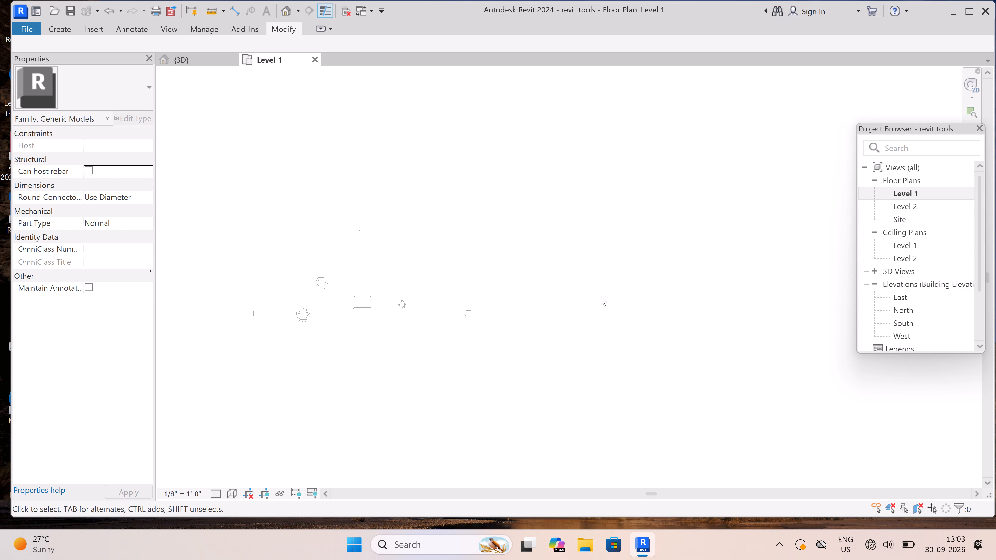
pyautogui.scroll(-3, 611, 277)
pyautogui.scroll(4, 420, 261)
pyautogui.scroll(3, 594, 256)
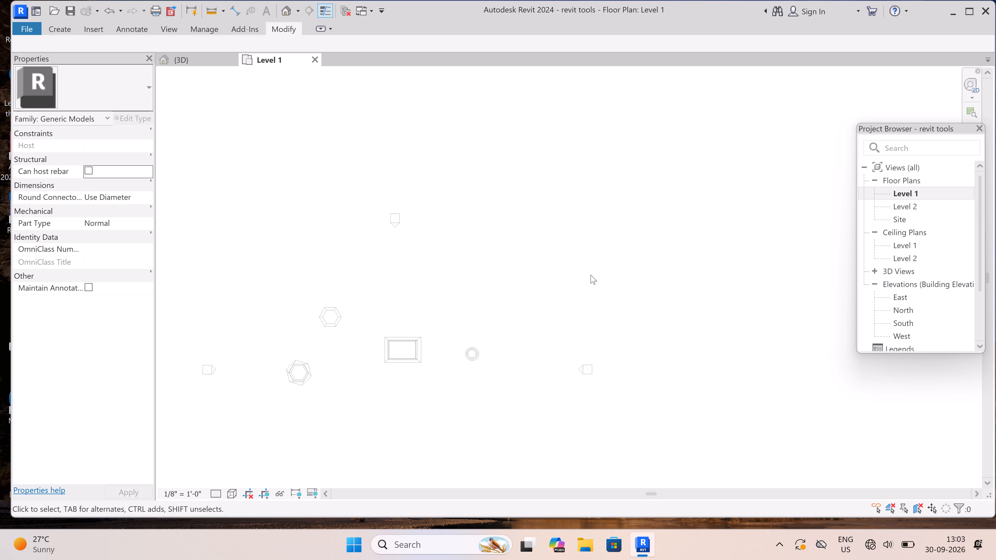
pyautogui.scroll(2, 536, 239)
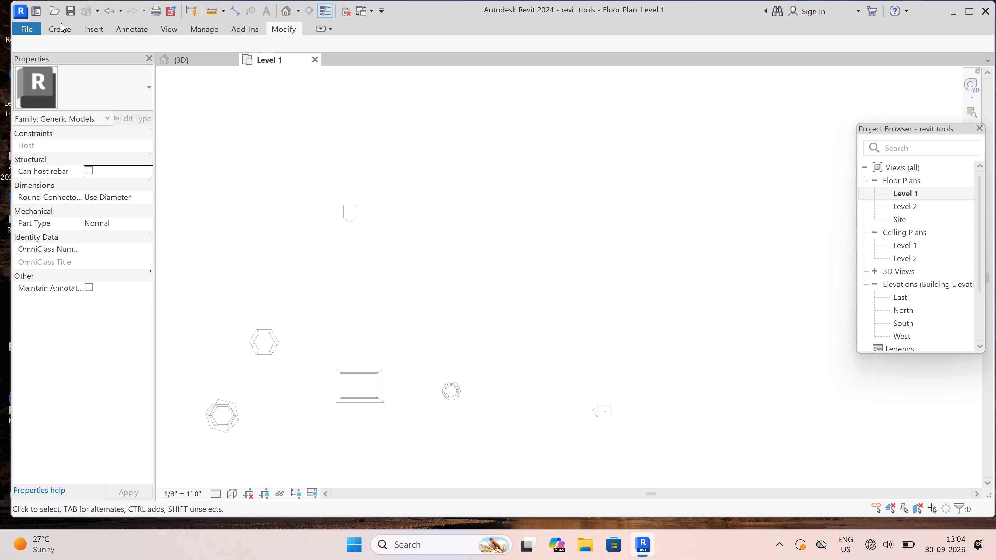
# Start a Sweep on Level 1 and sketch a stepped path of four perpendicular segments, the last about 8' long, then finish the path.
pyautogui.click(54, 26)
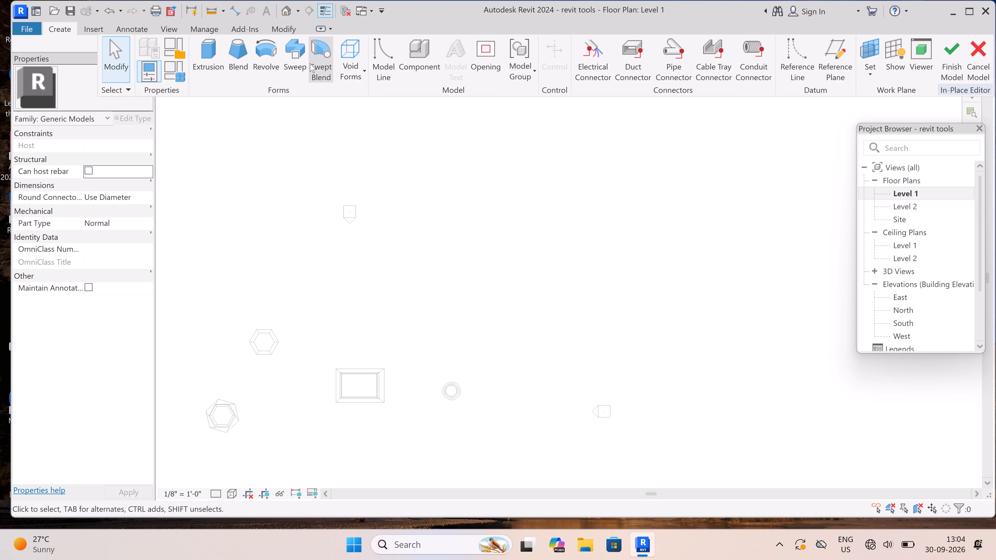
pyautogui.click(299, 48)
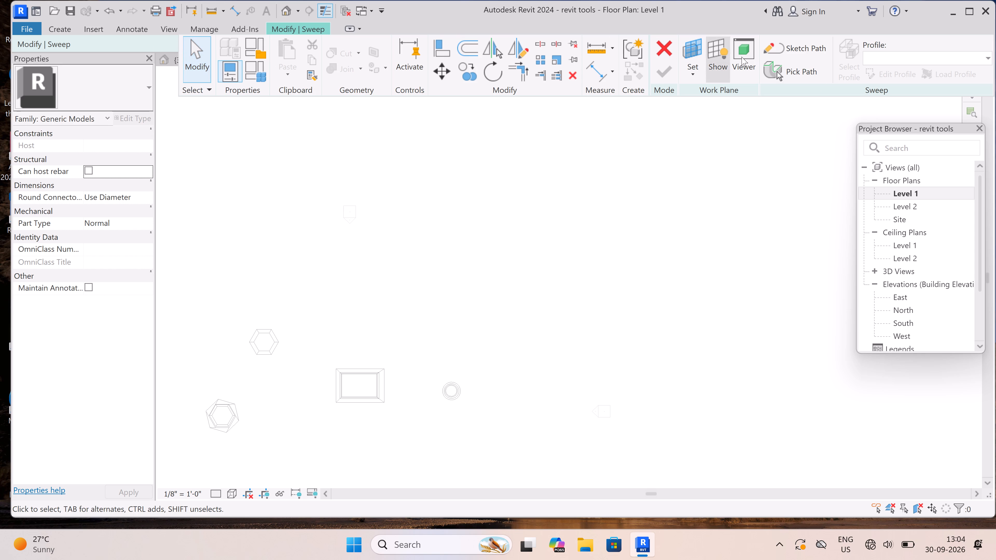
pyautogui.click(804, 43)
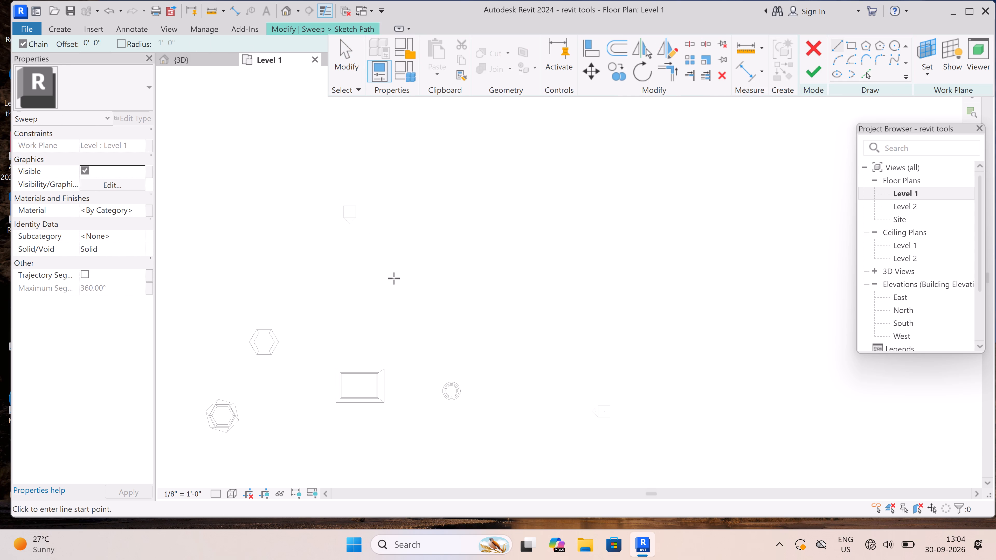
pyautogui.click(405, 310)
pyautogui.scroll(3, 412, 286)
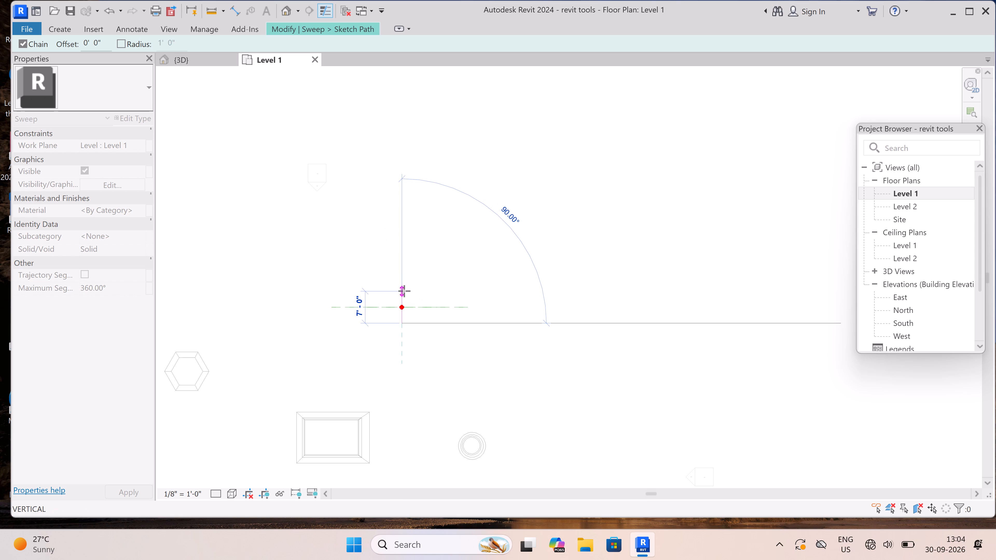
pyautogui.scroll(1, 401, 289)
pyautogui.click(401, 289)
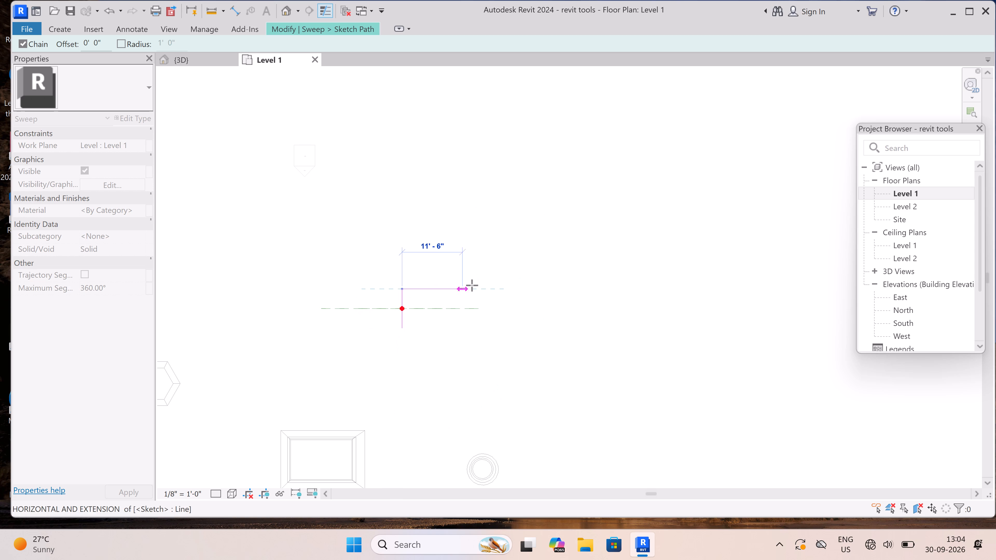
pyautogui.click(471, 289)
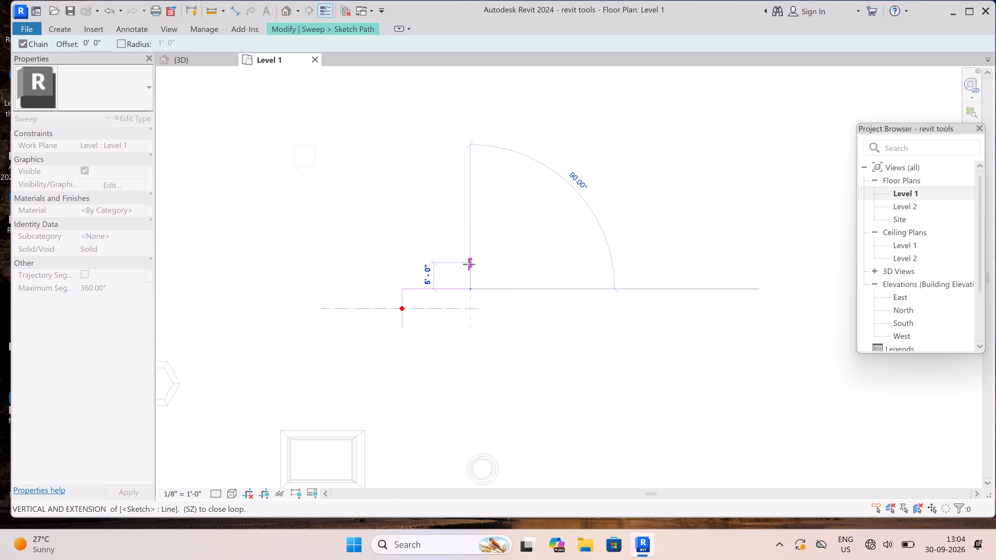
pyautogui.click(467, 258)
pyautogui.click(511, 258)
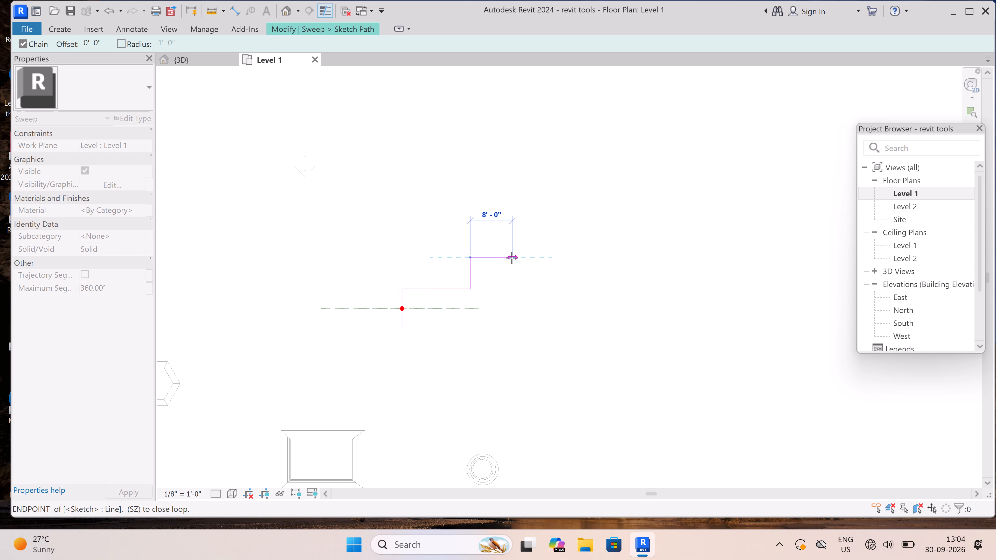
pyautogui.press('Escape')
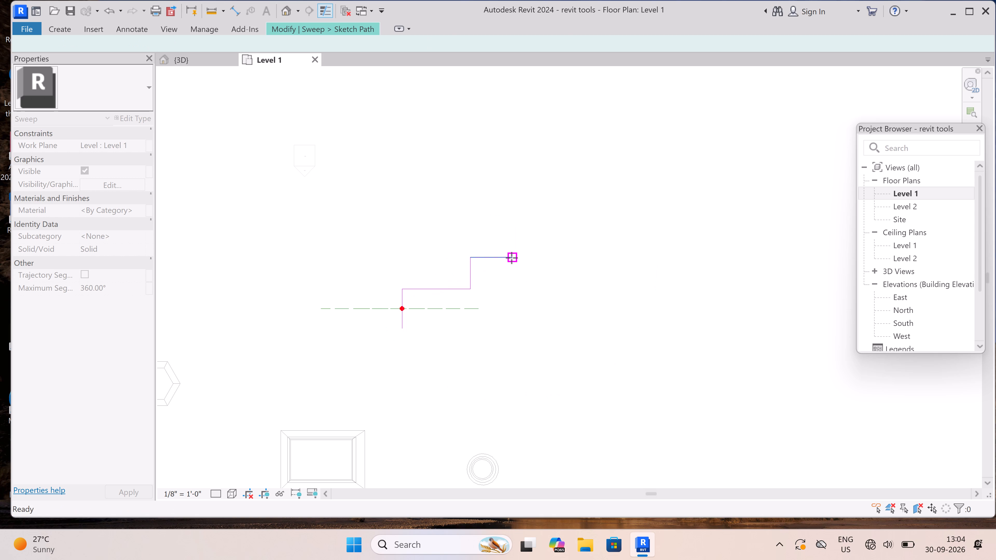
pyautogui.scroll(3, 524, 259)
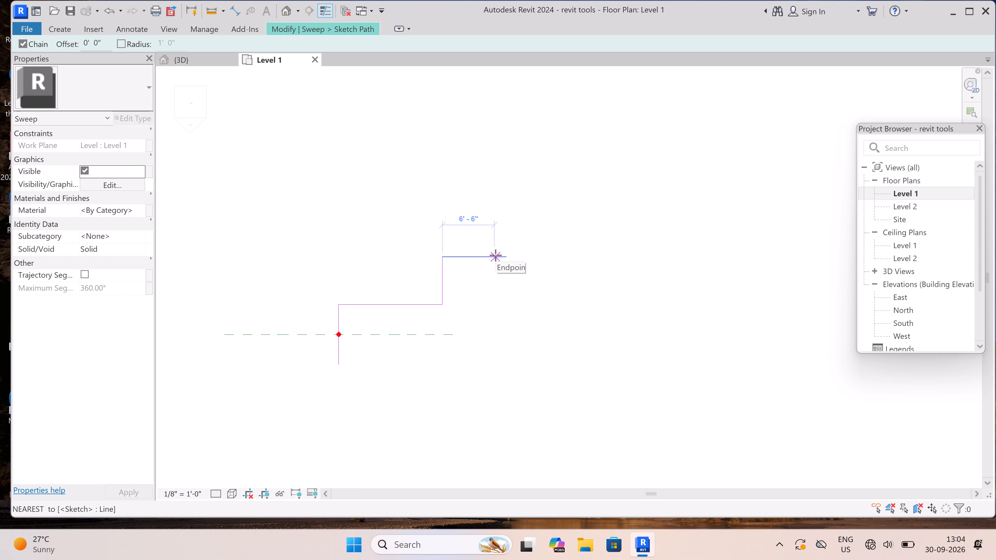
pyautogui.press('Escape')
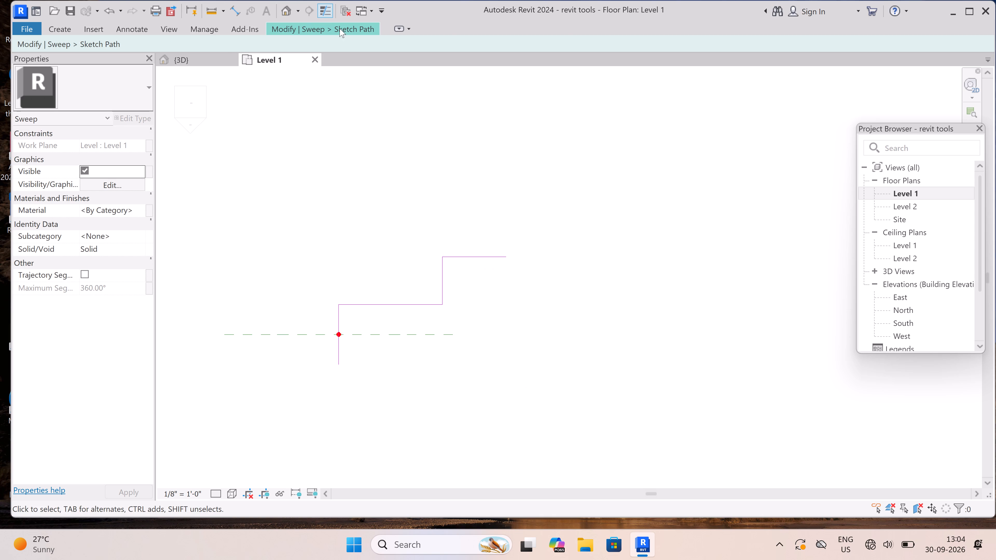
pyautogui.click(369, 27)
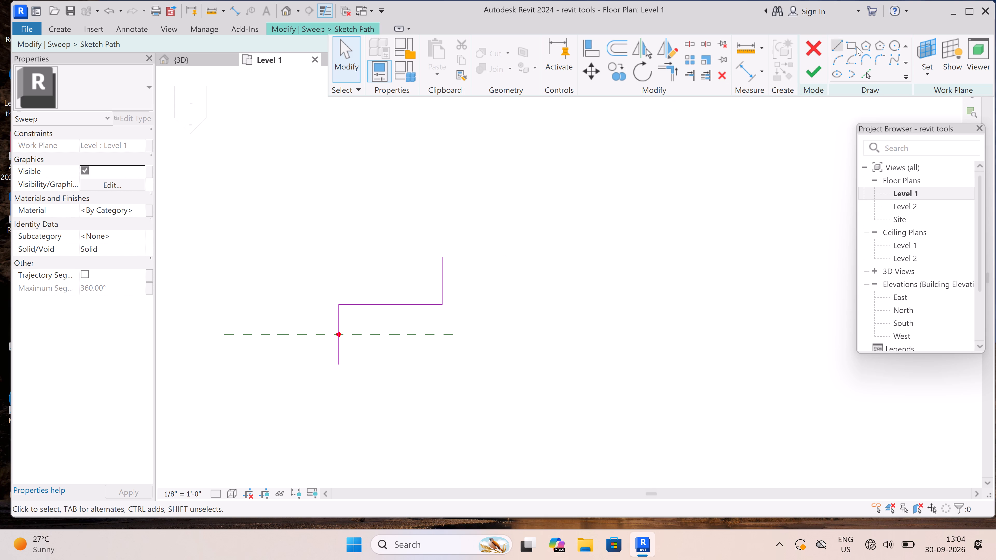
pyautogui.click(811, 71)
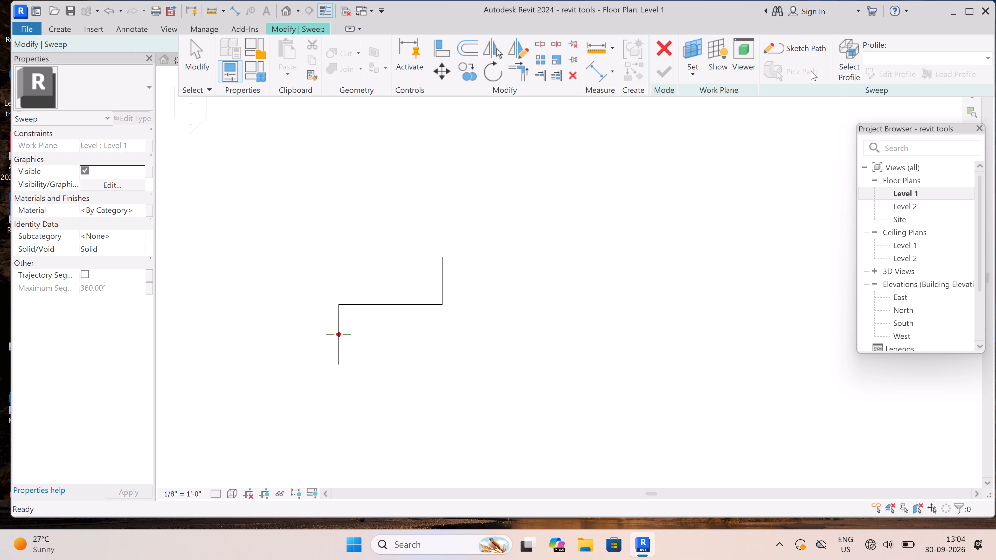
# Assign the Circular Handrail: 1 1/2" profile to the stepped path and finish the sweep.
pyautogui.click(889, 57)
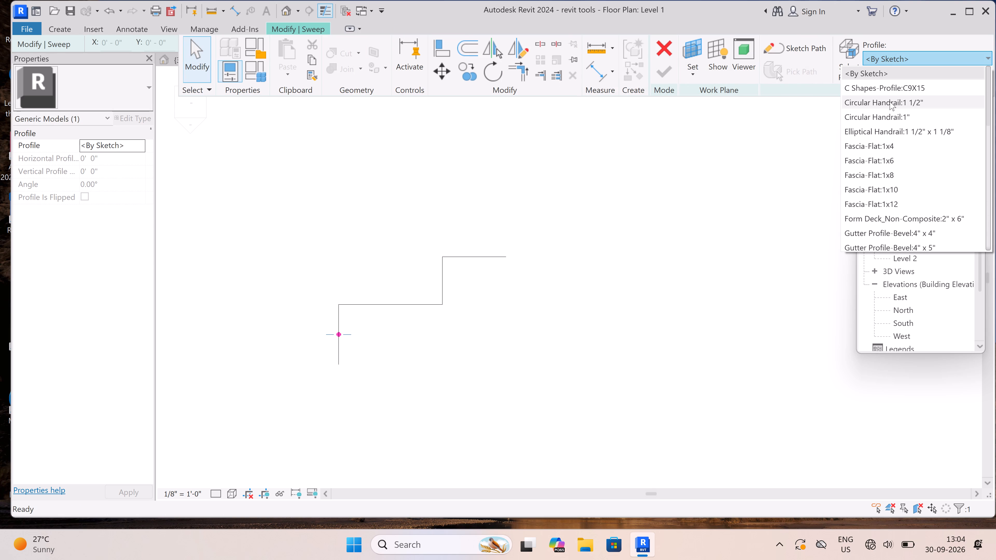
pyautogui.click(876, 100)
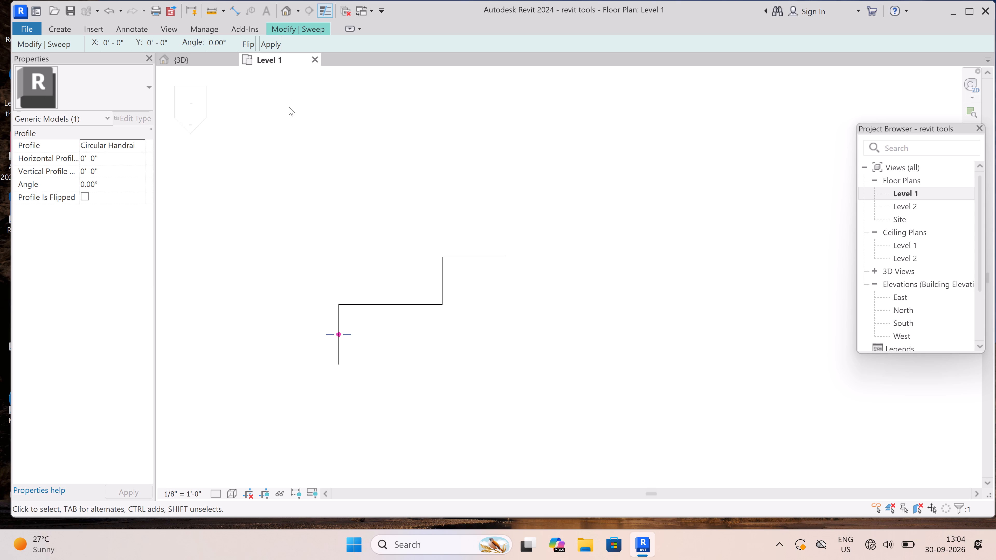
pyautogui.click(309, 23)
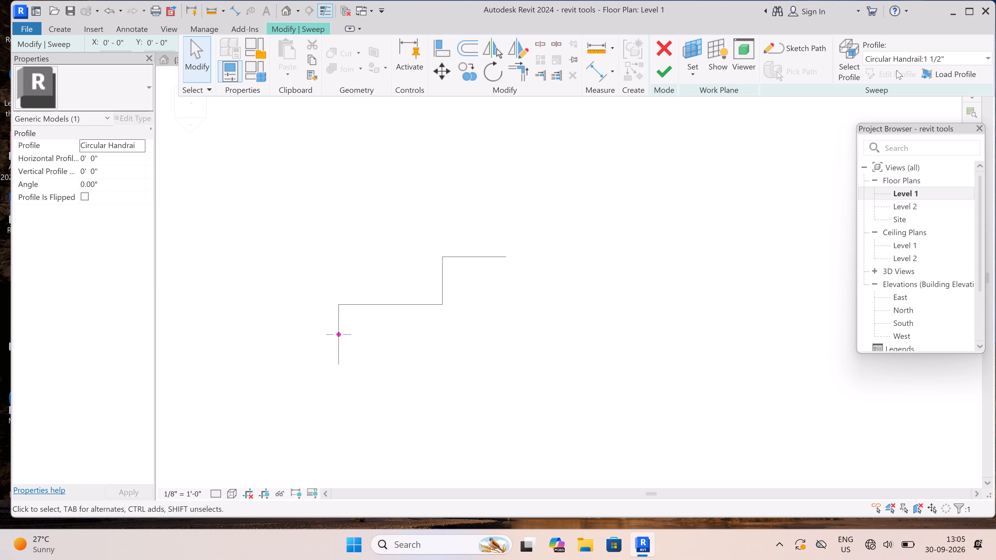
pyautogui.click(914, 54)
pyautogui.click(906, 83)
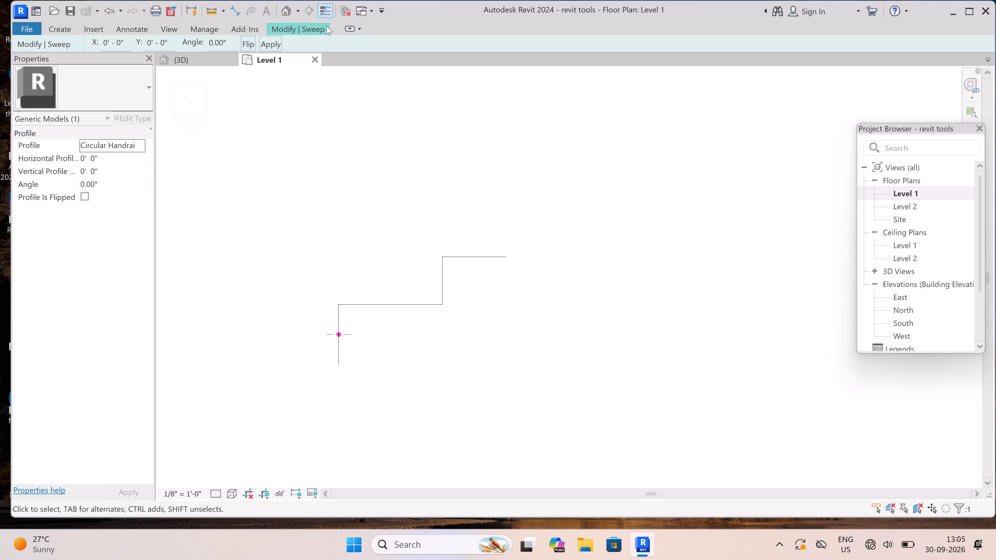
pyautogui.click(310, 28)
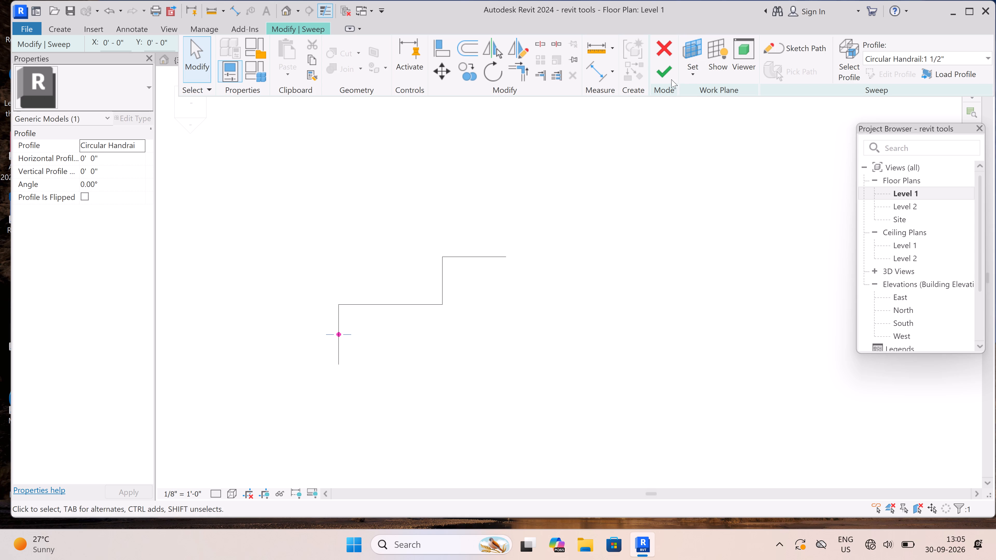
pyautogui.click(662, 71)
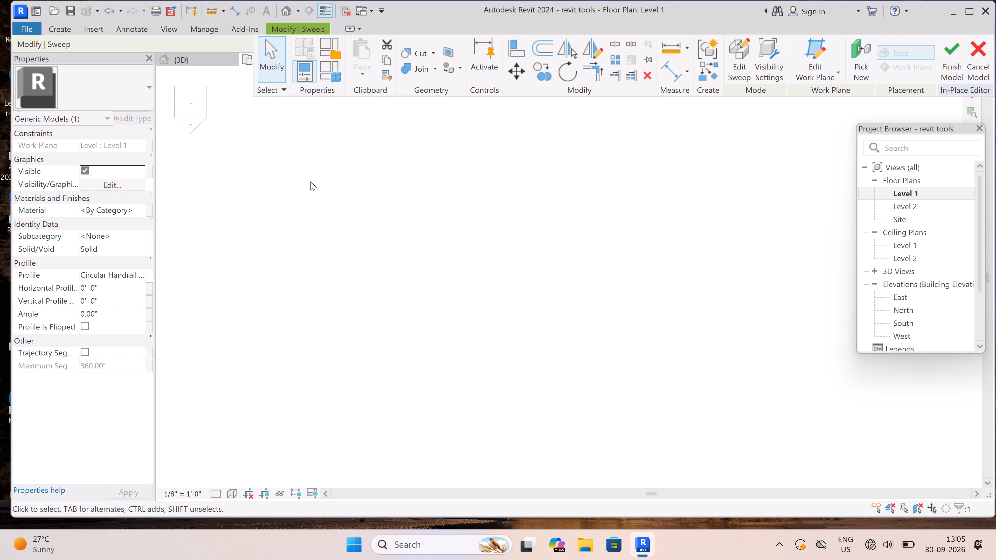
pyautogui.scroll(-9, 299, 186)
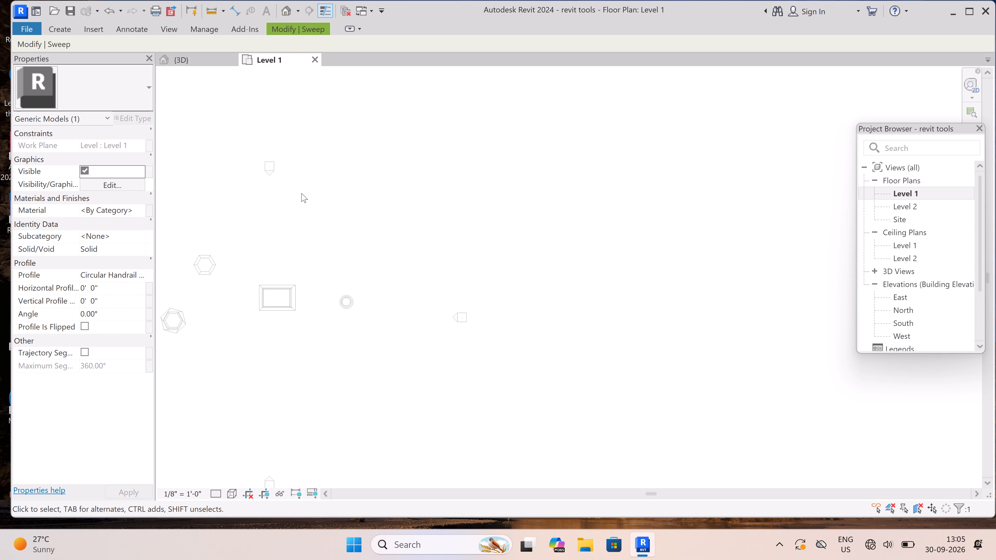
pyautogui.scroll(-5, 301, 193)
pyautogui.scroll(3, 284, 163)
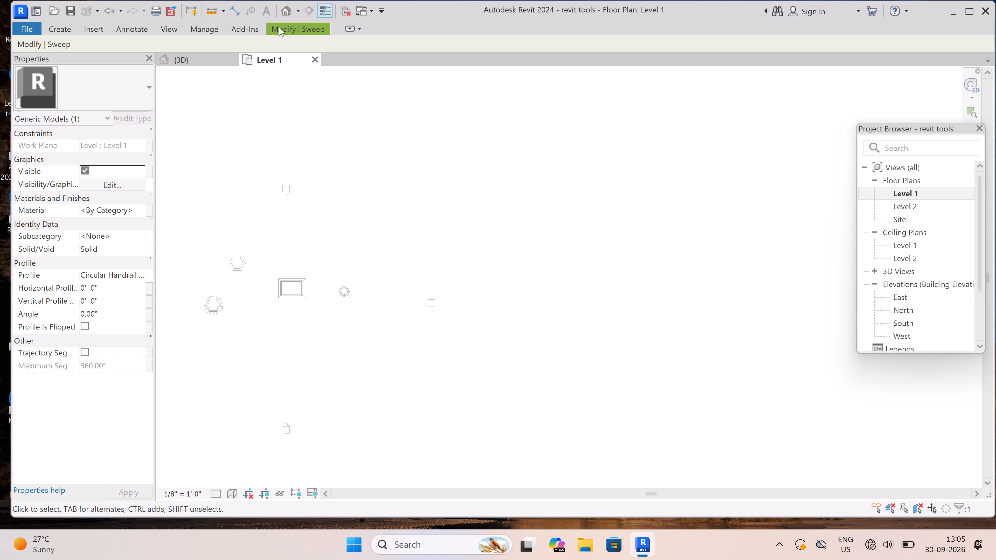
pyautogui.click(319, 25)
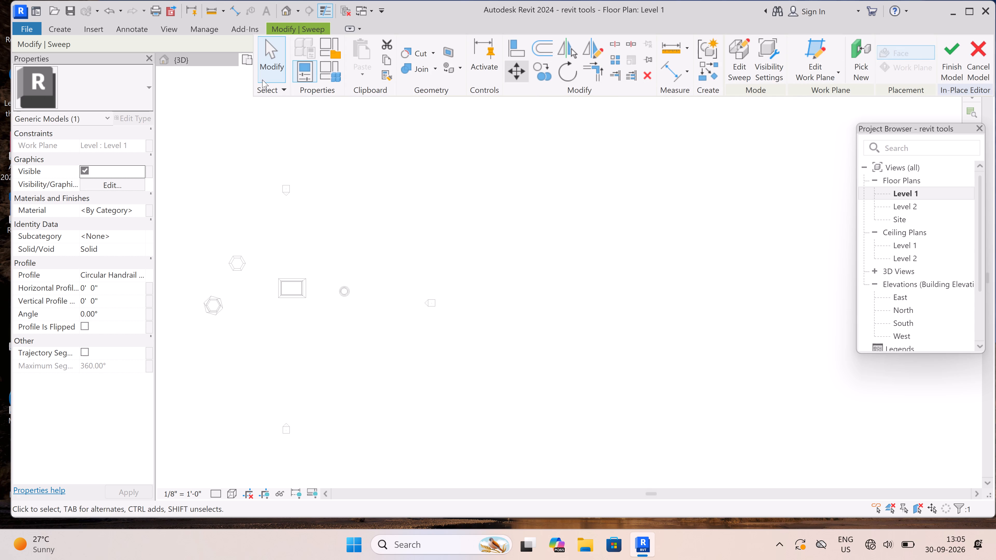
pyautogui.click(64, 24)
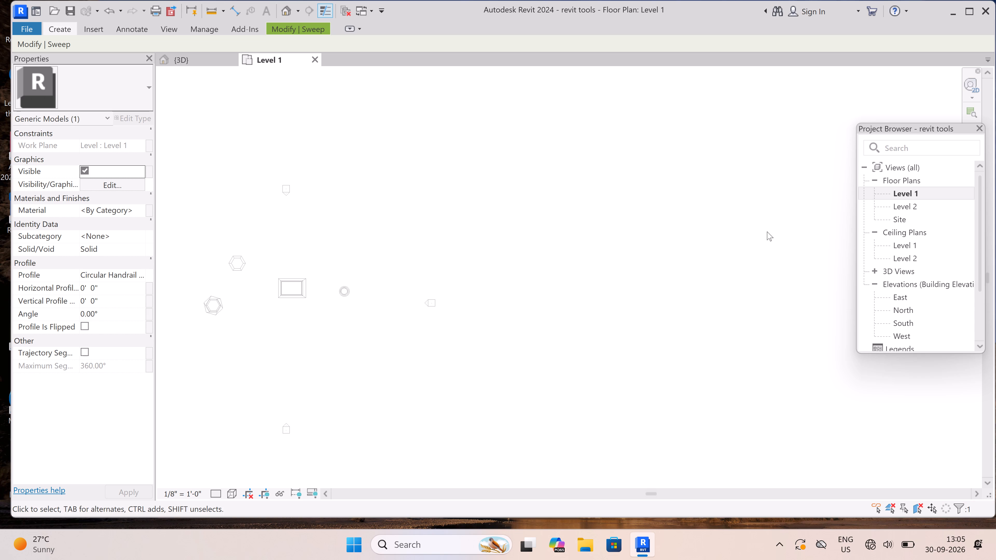
# Close Revit without saving the changes to the revit tools project.
pyautogui.click(986, 15)
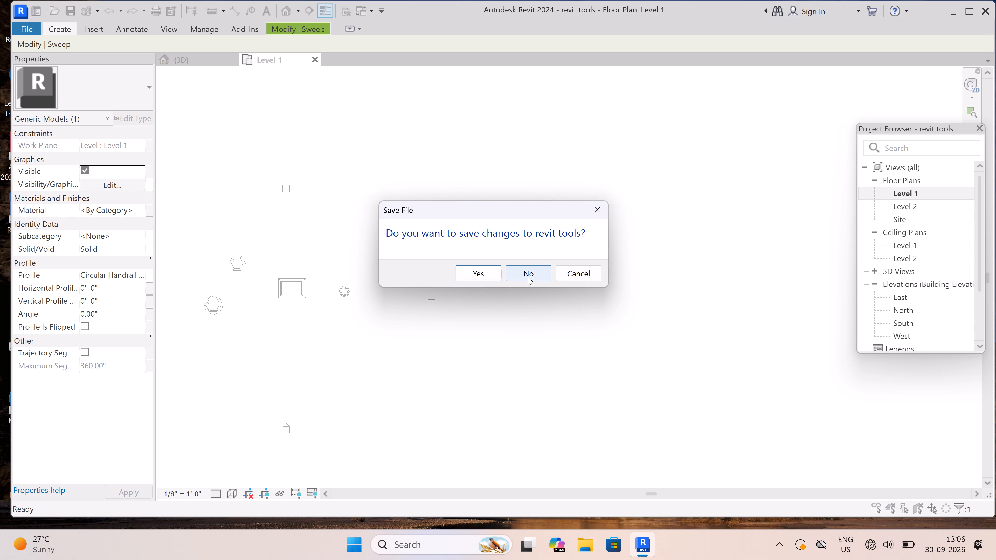
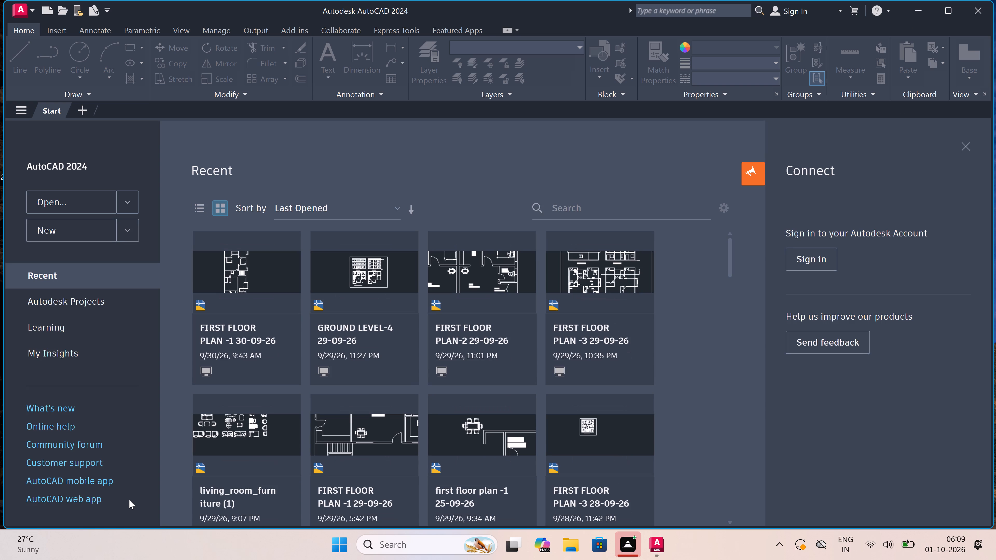
# Open the recent drawing FIRST FLOOR PLAN -1 30-09-26.
pyautogui.doubleClick(228, 277)
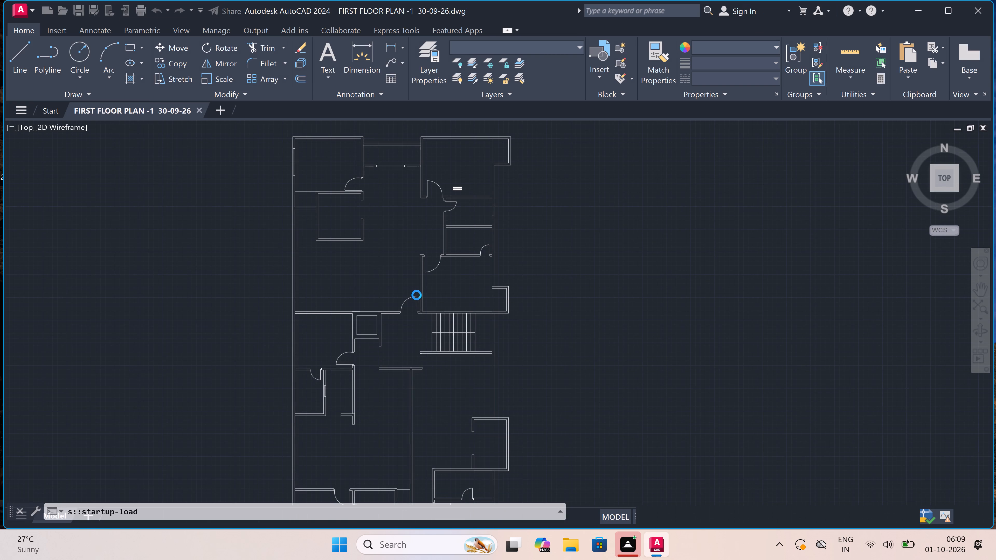
# Examine the overall first floor plan layout and the bedroom at its upper end, including its label, door and walls.
pyautogui.scroll(-1, 417, 295)
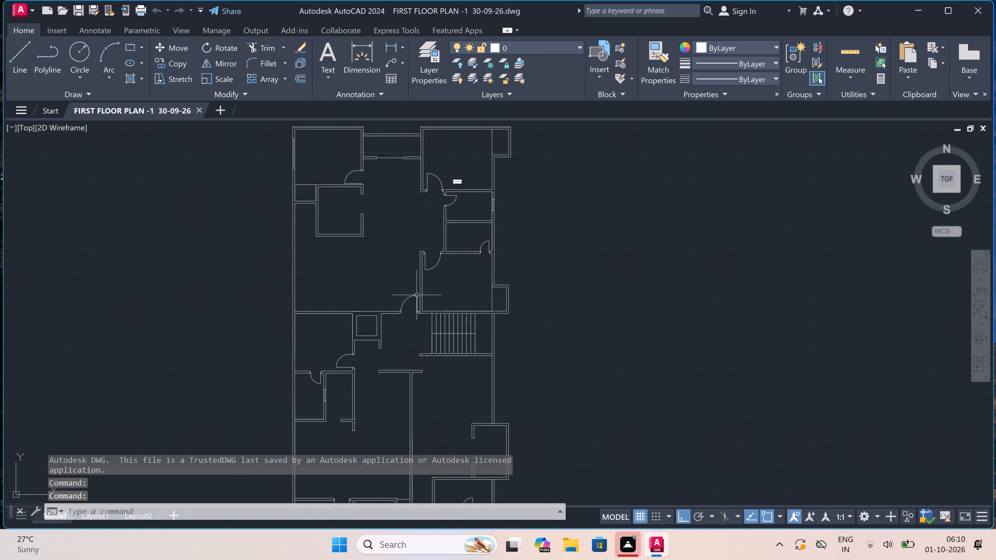
pyautogui.scroll(-1, 417, 295)
pyautogui.scroll(-2, 398, 263)
pyautogui.scroll(3, 378, 248)
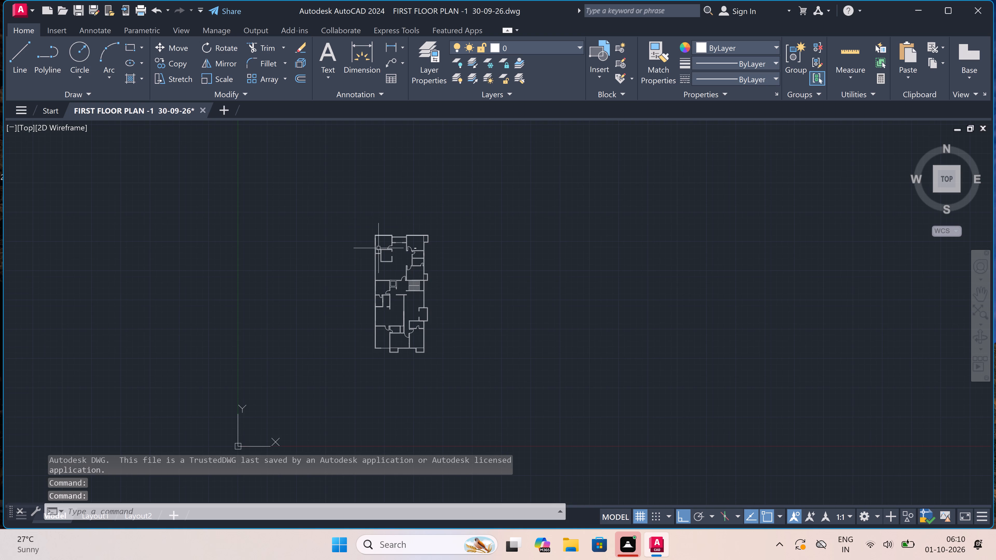
pyautogui.scroll(7, 382, 238)
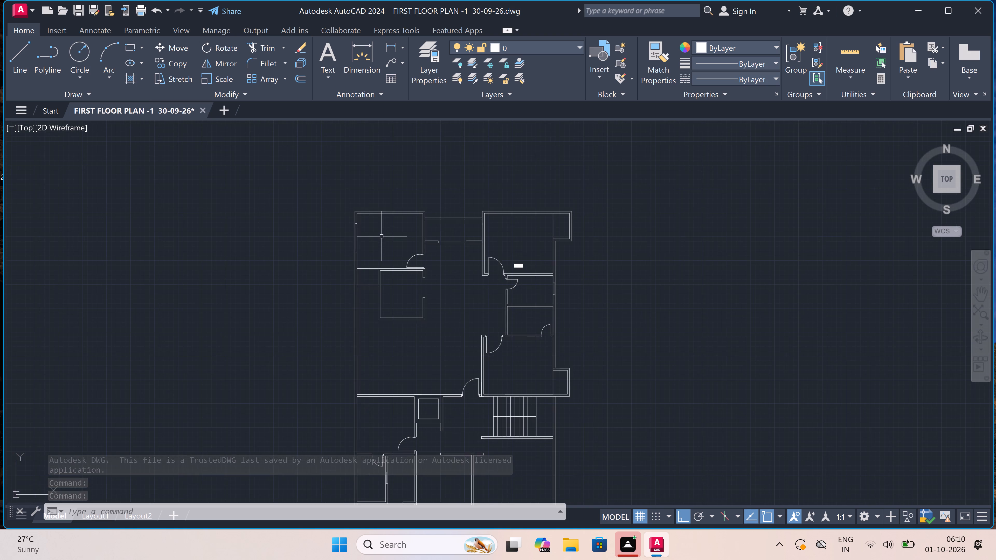
pyautogui.scroll(3, 382, 236)
pyautogui.scroll(-2, 382, 236)
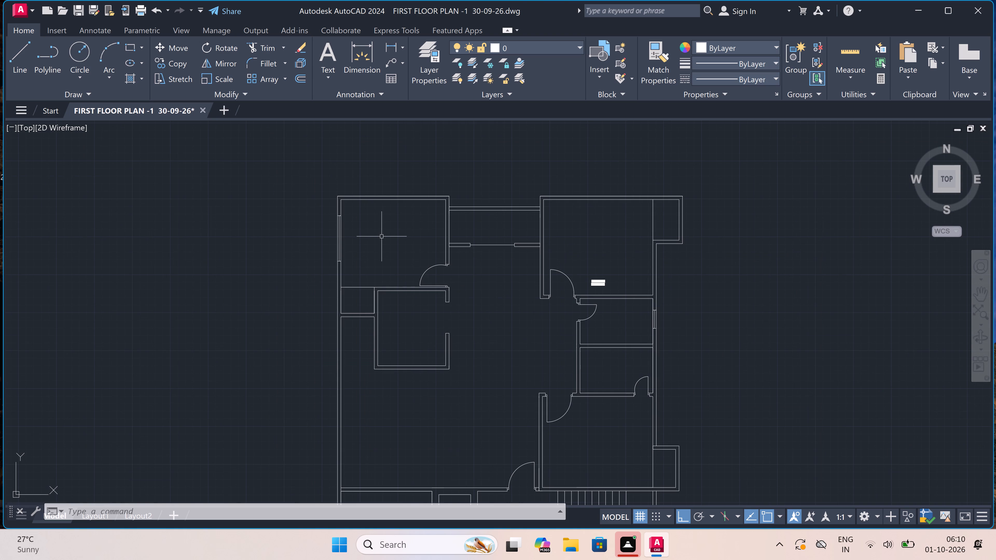
pyautogui.scroll(2, 613, 213)
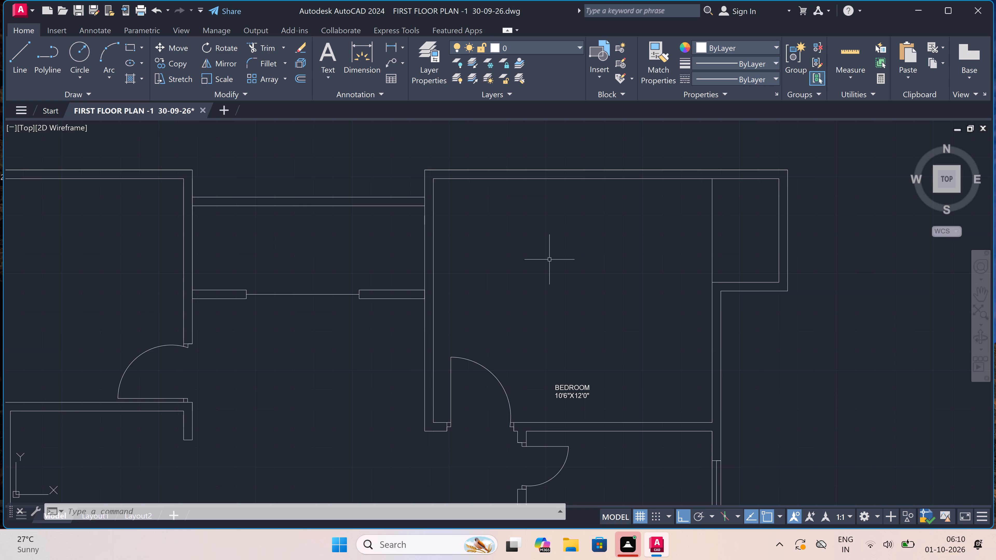
pyautogui.scroll(-3, 258, 375)
pyautogui.scroll(3, 260, 376)
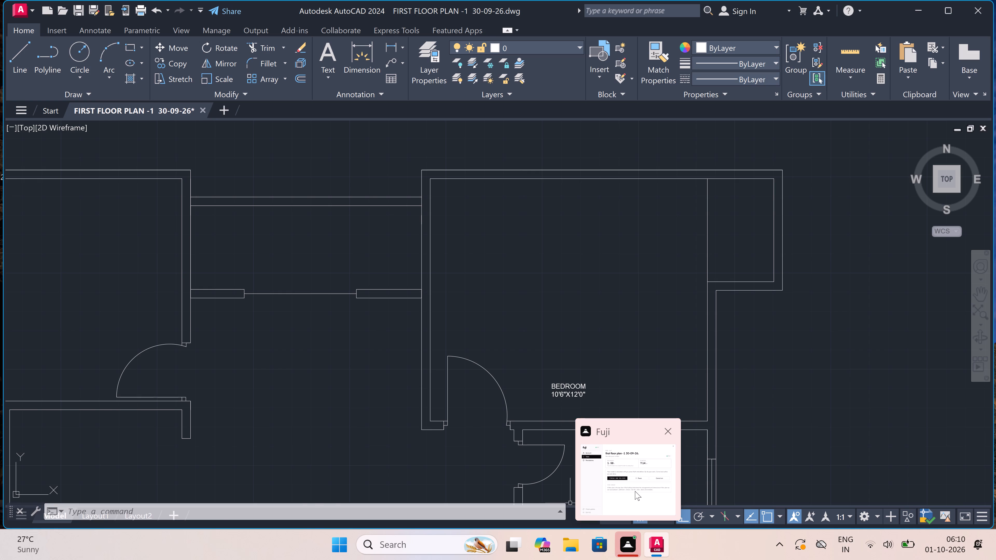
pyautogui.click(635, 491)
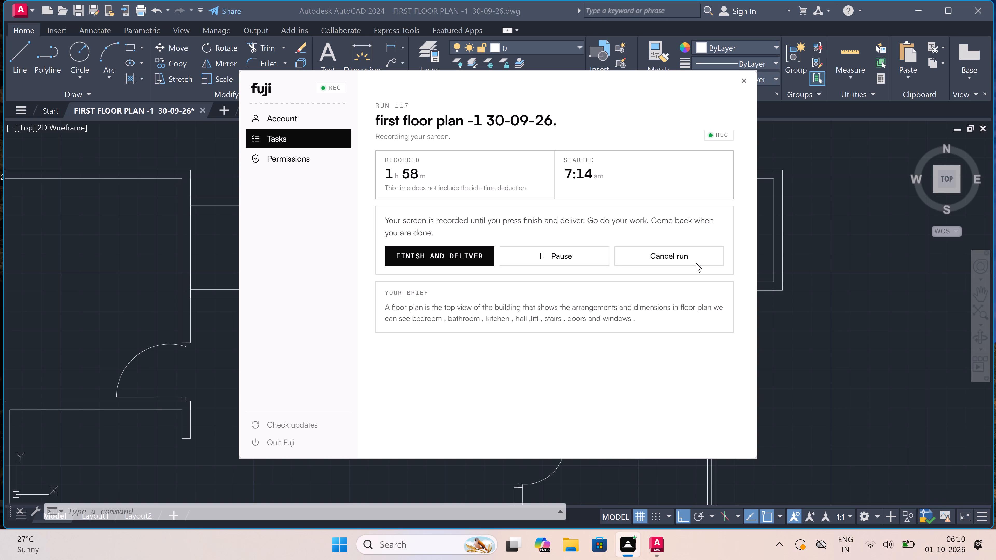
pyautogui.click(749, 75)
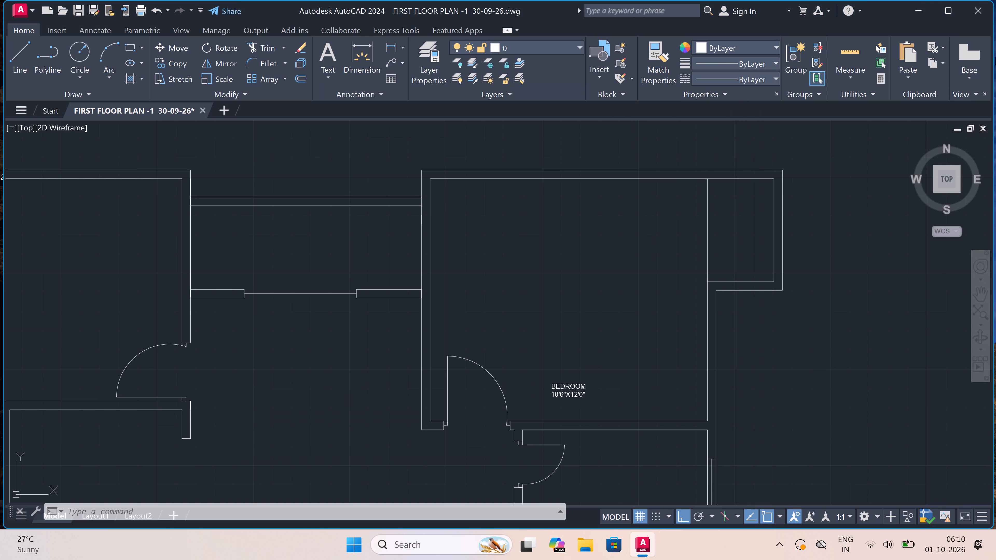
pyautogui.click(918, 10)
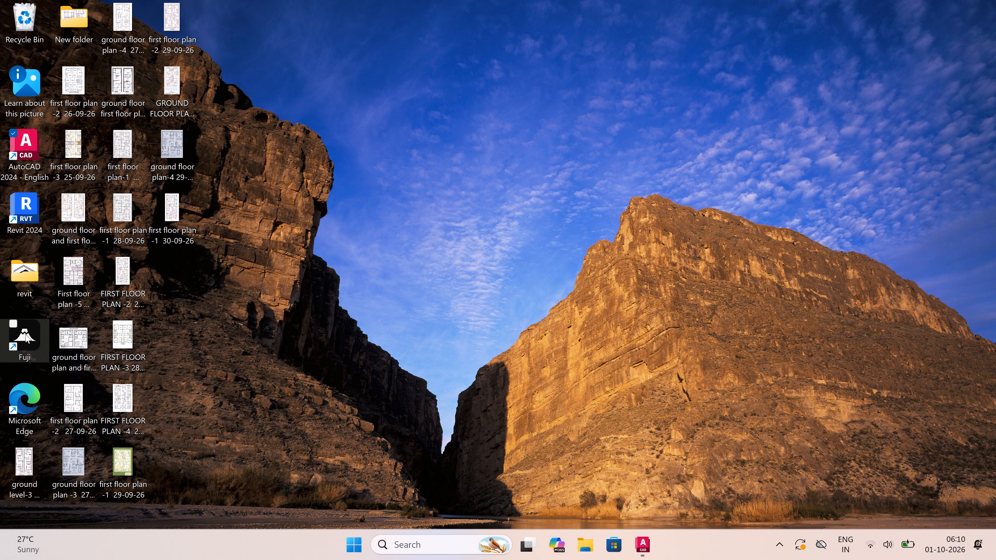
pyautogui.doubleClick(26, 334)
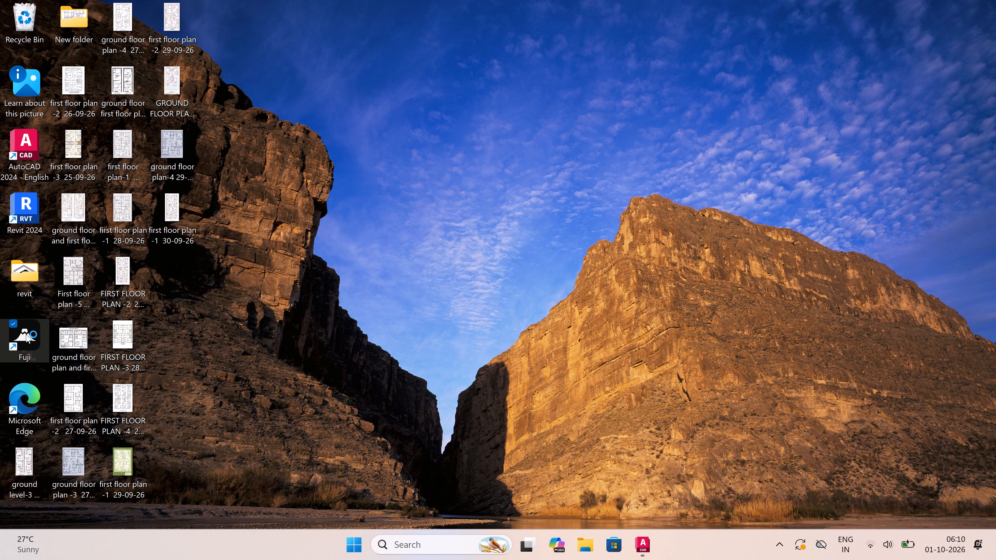
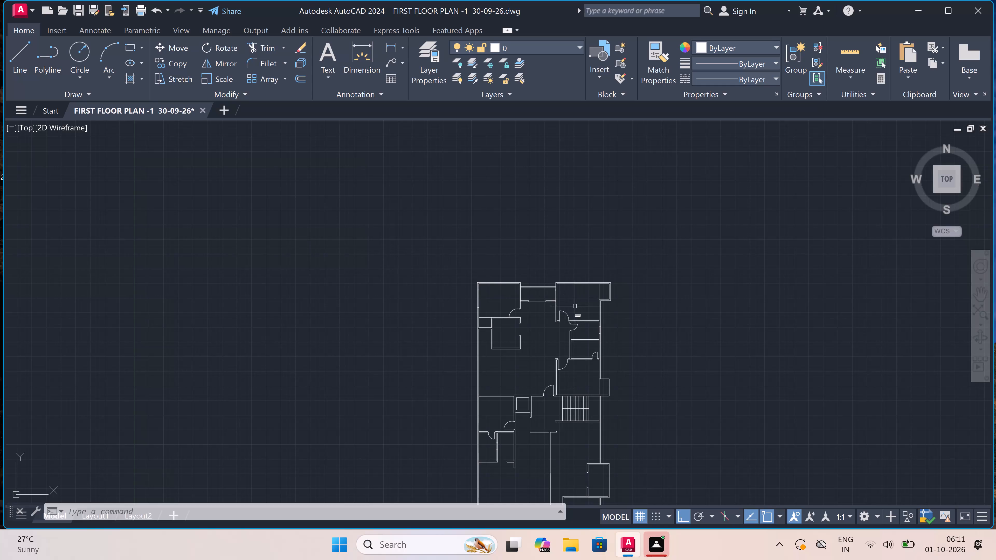
# Add a multiline text label in the plan's northwest bedroom reading BEDROOM with 11'6"X12'6" on the second line.
pyautogui.scroll(4, 500, 294)
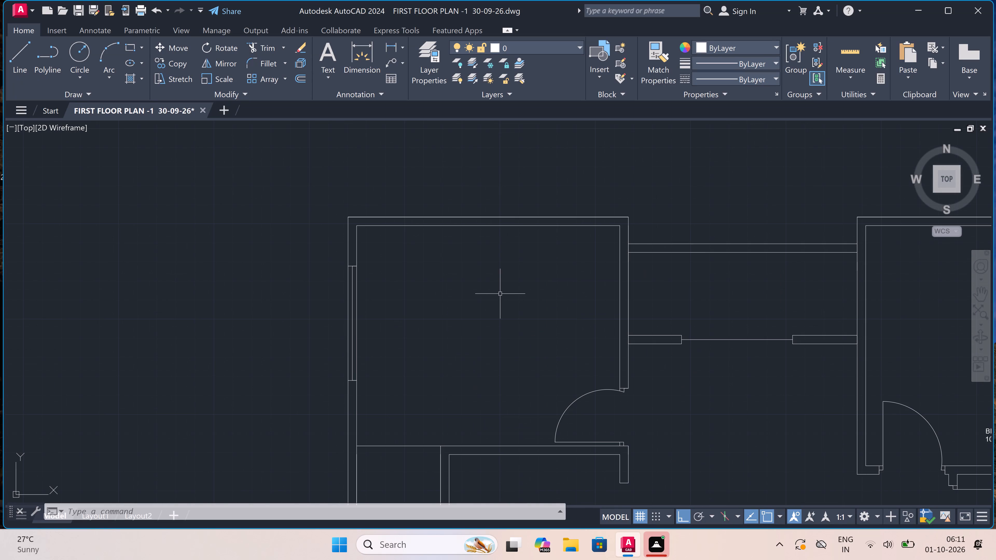
pyautogui.write('mt')
pyautogui.press('space')
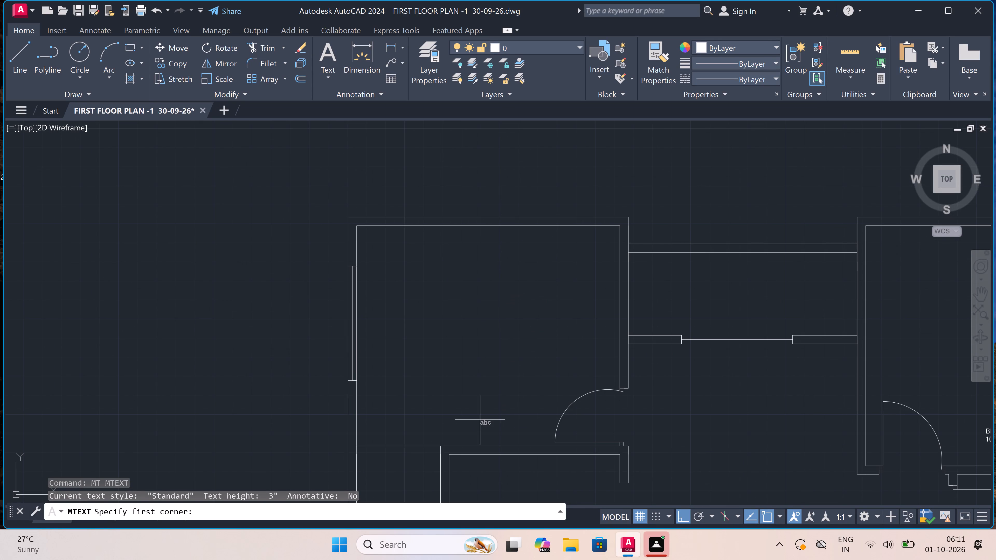
pyautogui.click(368, 419)
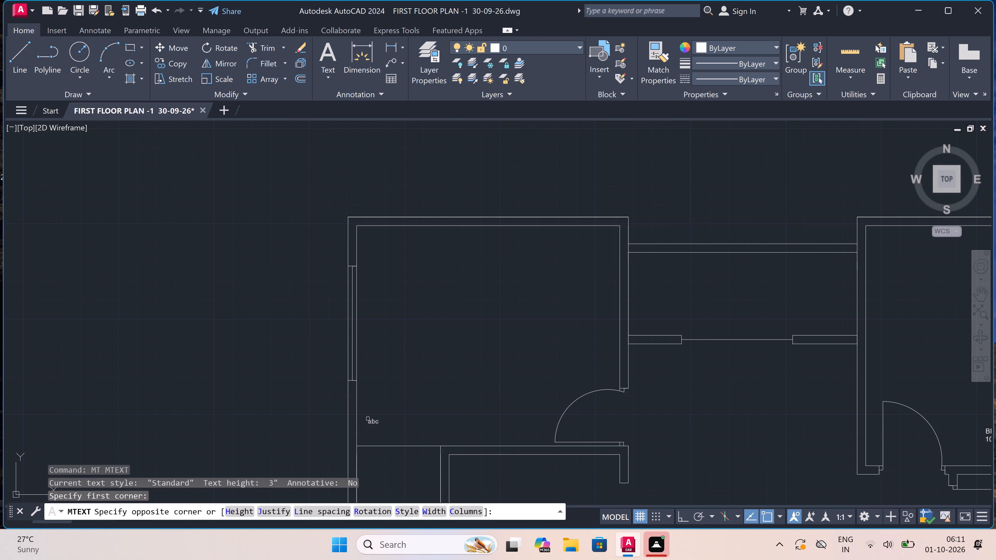
pyautogui.click(797, 397)
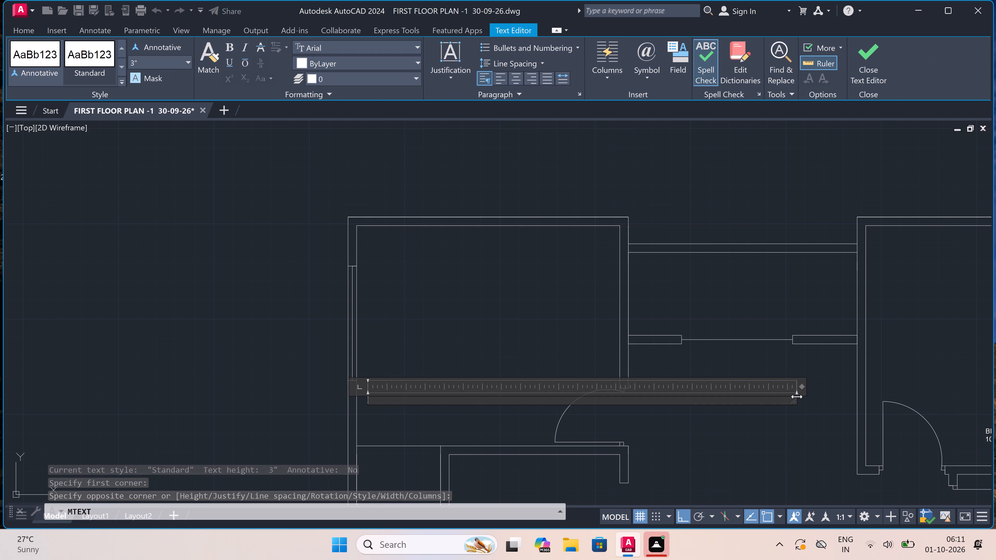
pyautogui.write('BEDR')
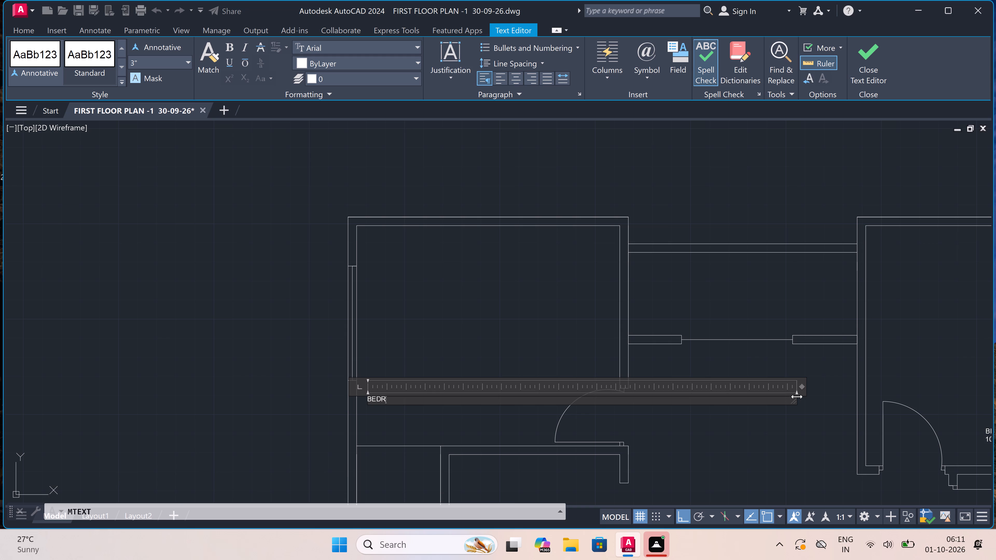
pyautogui.press('o')
pyautogui.write('OM')
pyautogui.press('Return')
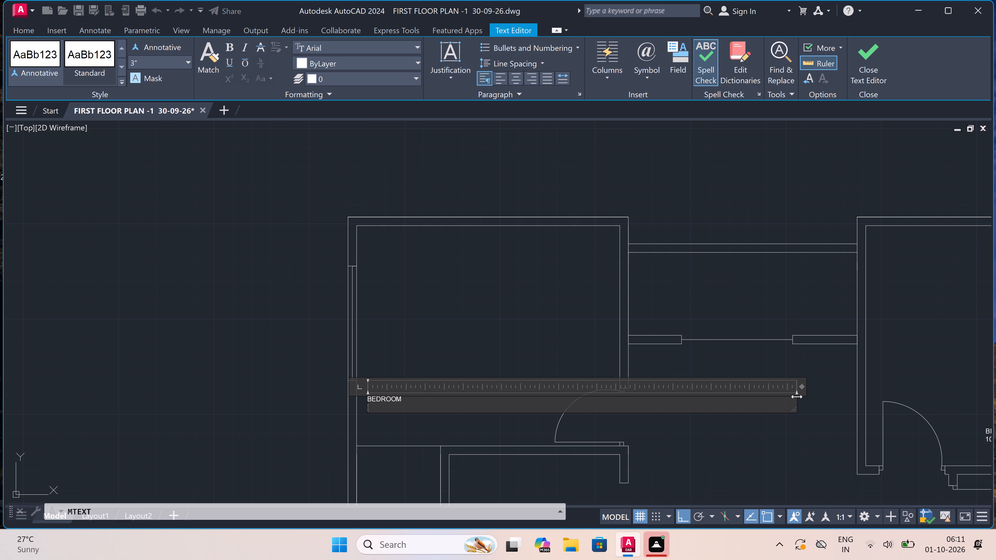
pyautogui.write('11')
pyautogui.write("'6")
pyautogui.hotkey('shift', '"')
pyautogui.press('x')
pyautogui.write('12')
pyautogui.press("'")
pyautogui.press('6')
pyautogui.hotkey('shift', '"')
pyautogui.click(535, 320)
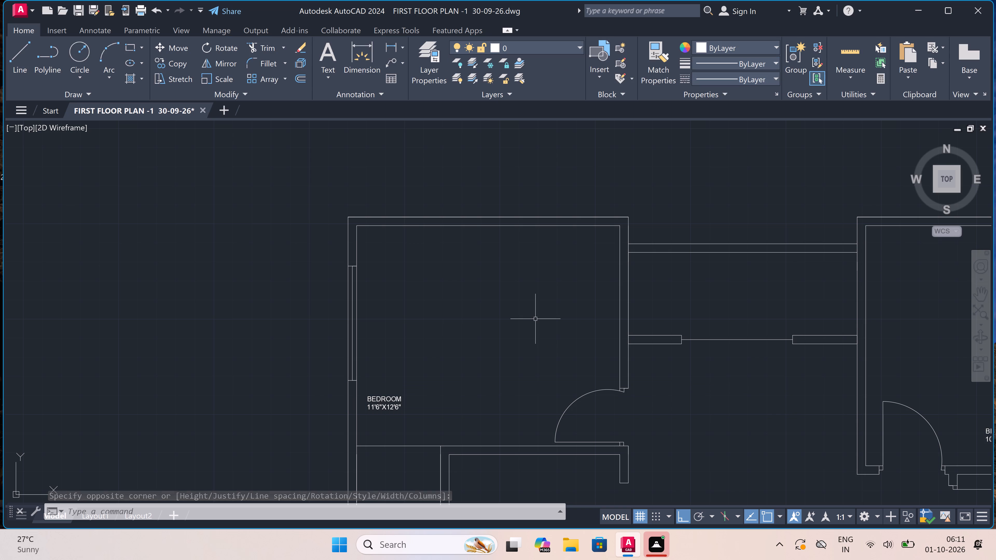
# Add a multiline text label reading 4' WIDE BALCONY in the balcony between the two northern bedrooms.
pyautogui.scroll(-4, 535, 319)
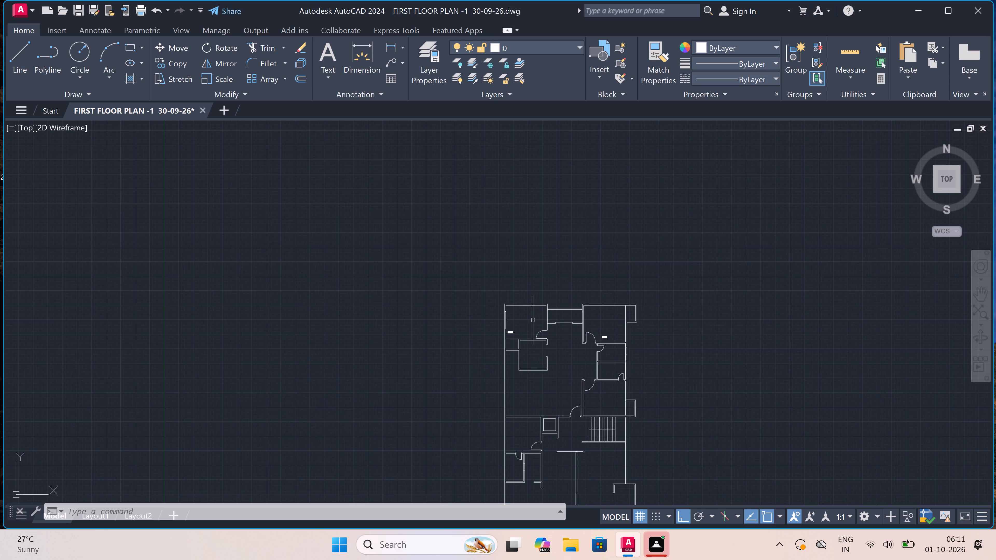
pyautogui.scroll(3, 545, 317)
pyautogui.scroll(1, 700, 289)
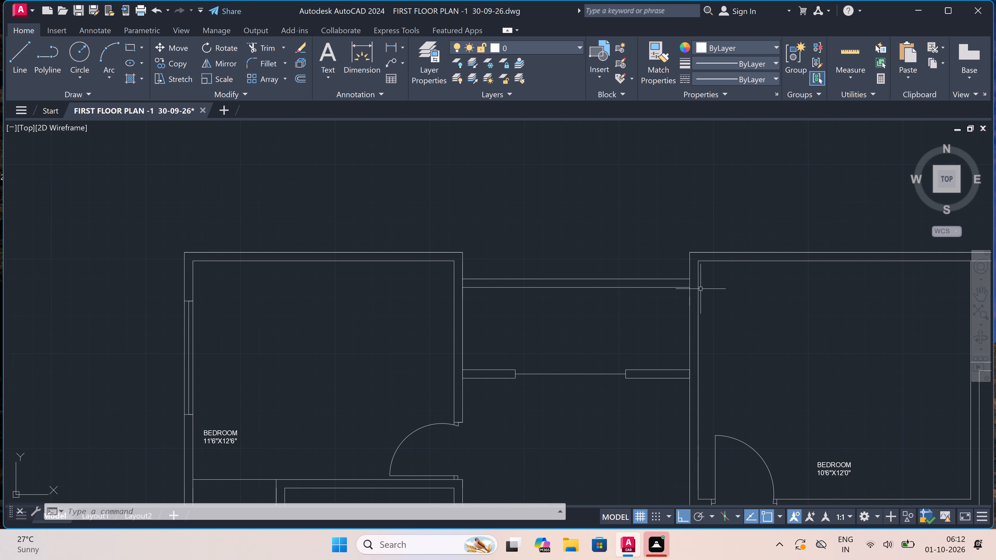
pyautogui.press('space')
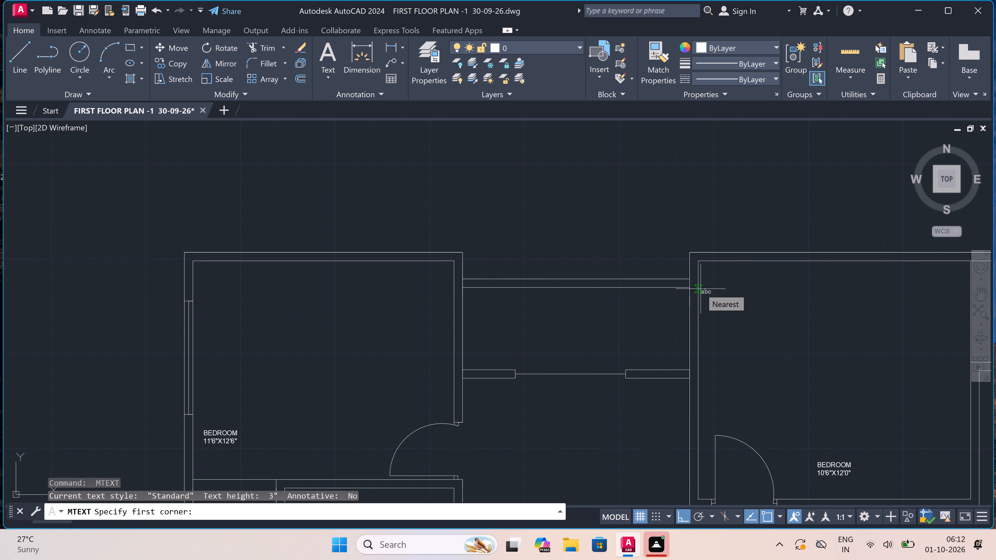
pyautogui.scroll(2, 683, 328)
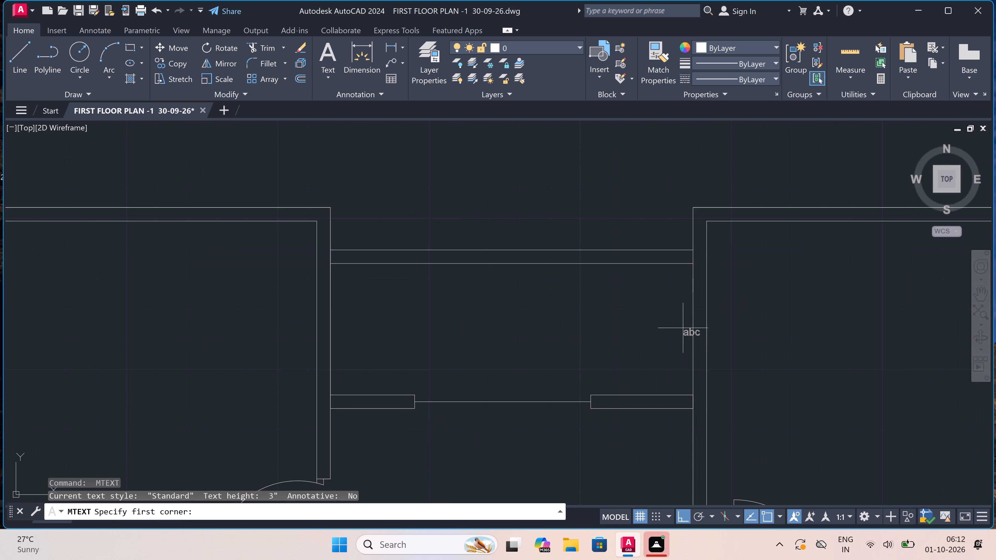
pyautogui.click(239, 324)
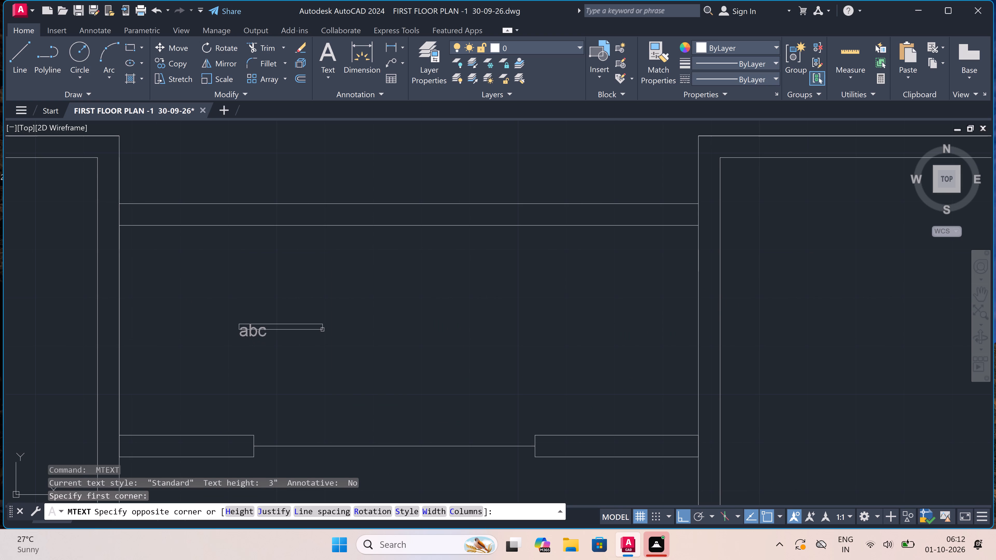
pyautogui.click(894, 365)
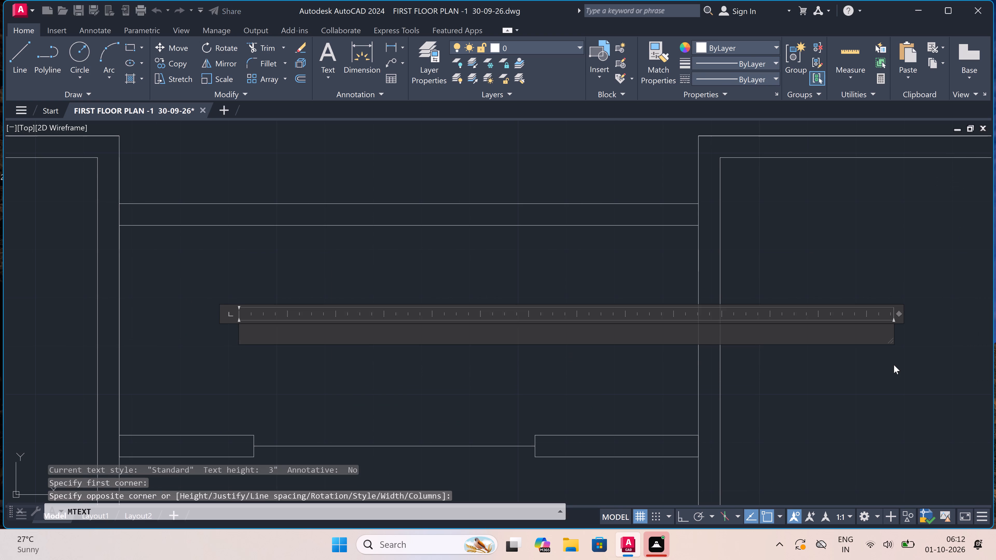
pyautogui.write("4'")
pyautogui.press('space')
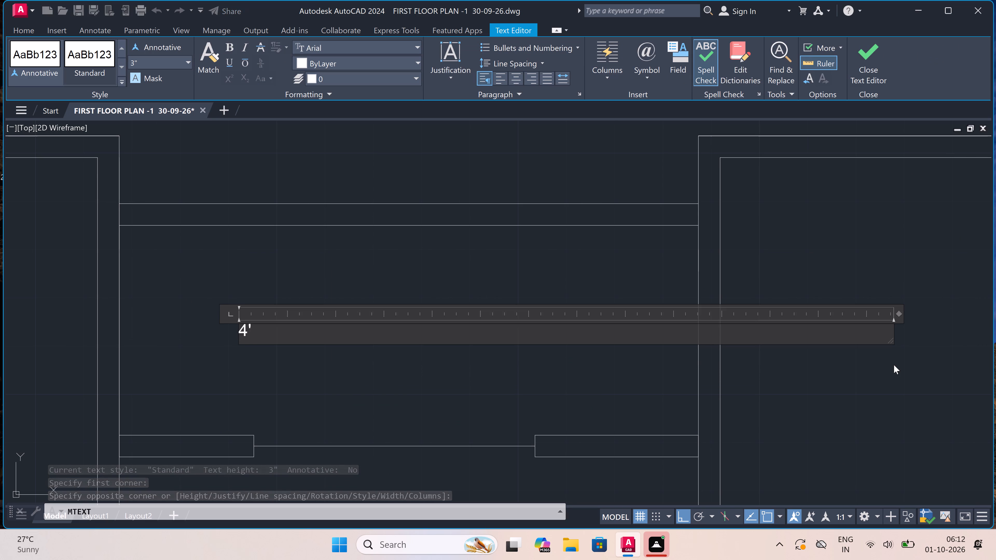
pyautogui.write('WODE')
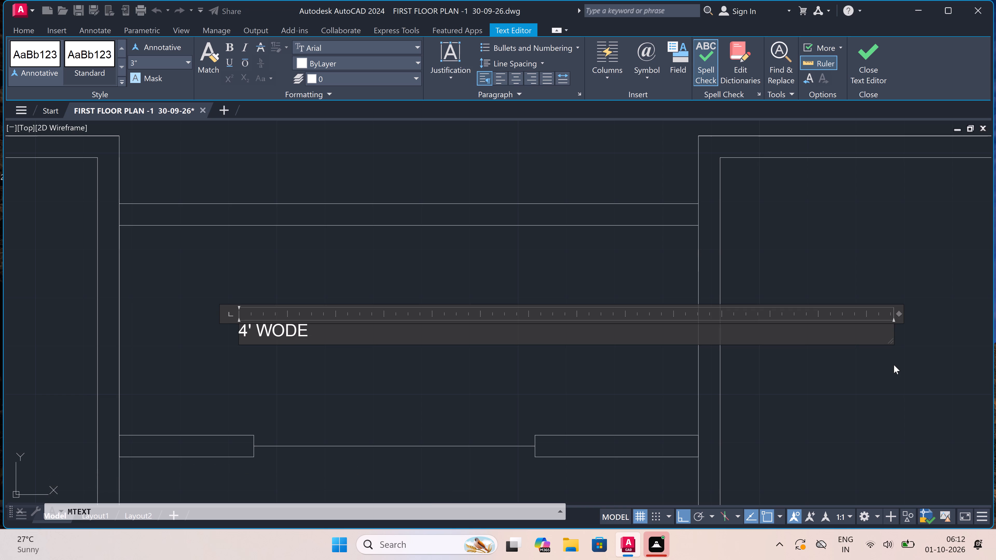
pyautogui.press('space')
pyautogui.press('BackSpace')
pyautogui.press('BackSpace')
pyautogui.press('BackSpace')
pyautogui.press('BackSpace')
pyautogui.press('i')
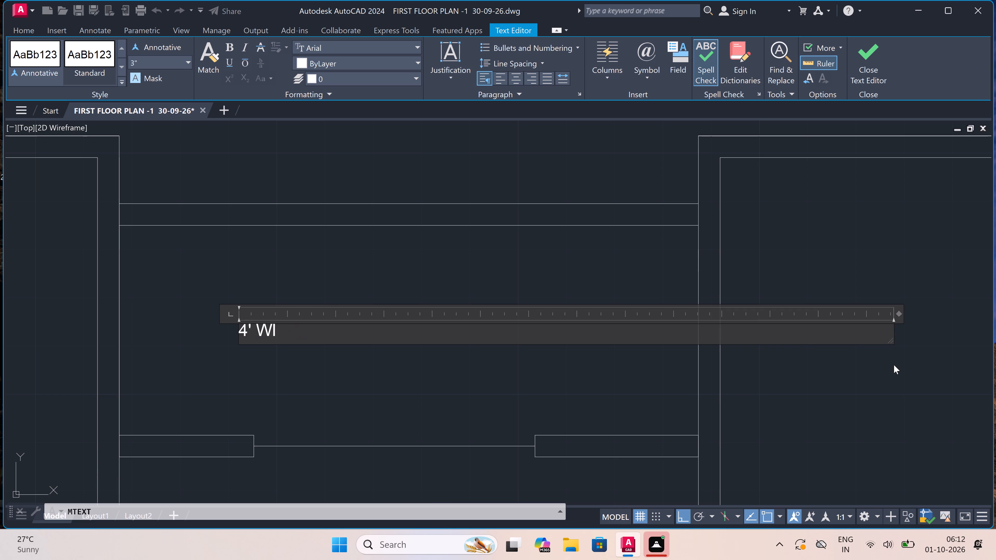
pyautogui.write('DE')
pyautogui.press('space')
pyautogui.write('BALCO')
pyautogui.write('NY')
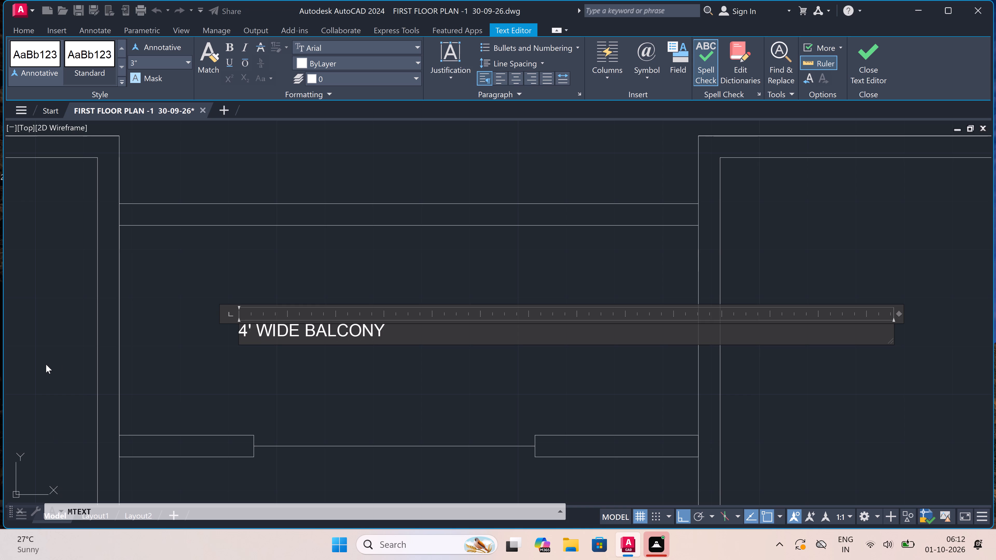
pyautogui.click(158, 404)
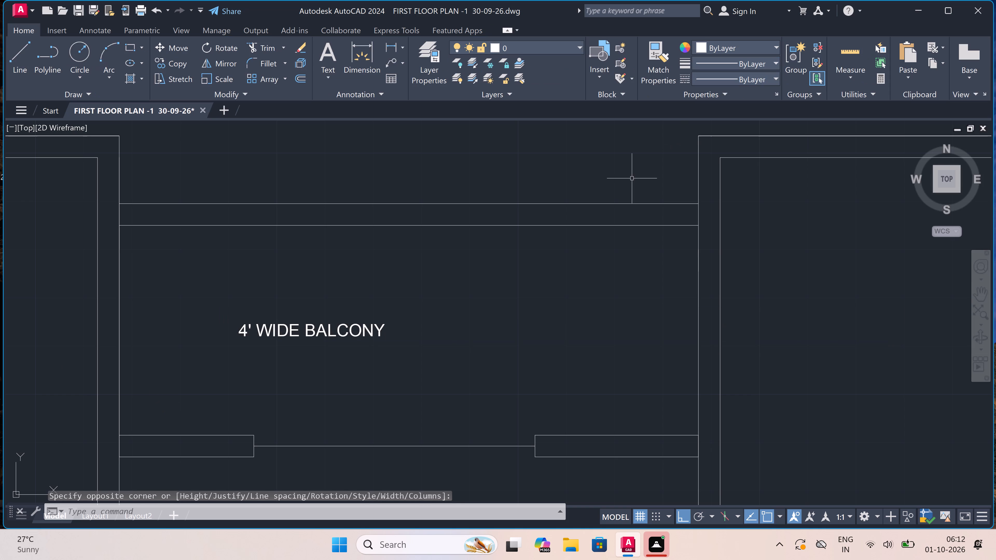
# Add a multiline text label in the walled room south of the northwest bedroom reading KITCHEN with 7'7.5"X8'7.5" on the second line.
pyautogui.scroll(-4, 409, 321)
pyautogui.scroll(-2, 466, 278)
pyautogui.scroll(2, 444, 312)
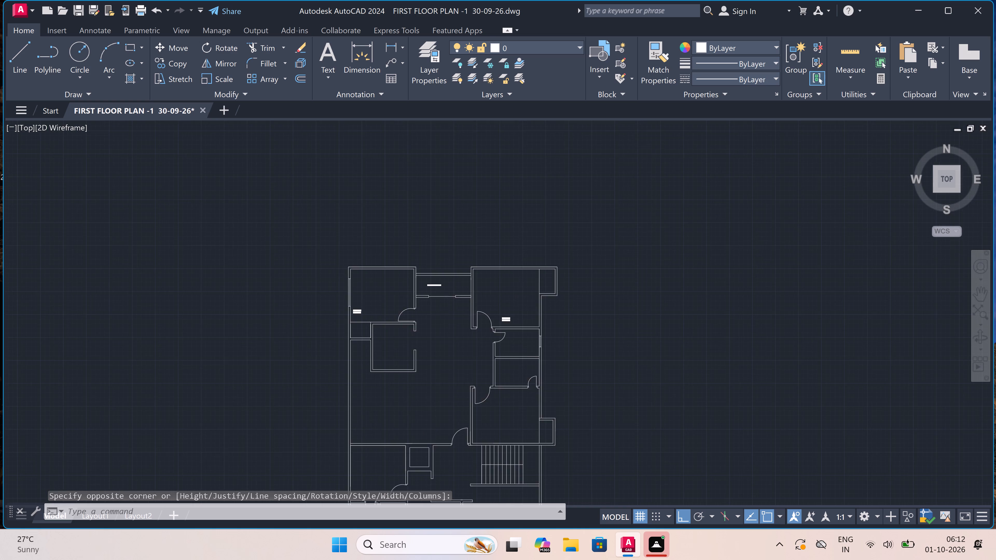
pyautogui.scroll(1, 444, 312)
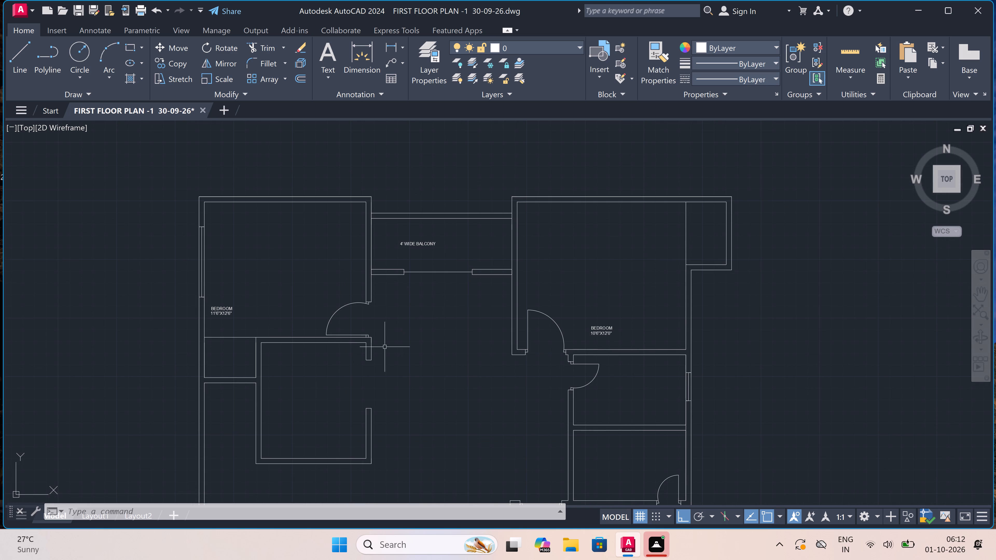
pyautogui.scroll(3, 366, 373)
pyautogui.scroll(-6, 366, 373)
pyautogui.scroll(1, 342, 402)
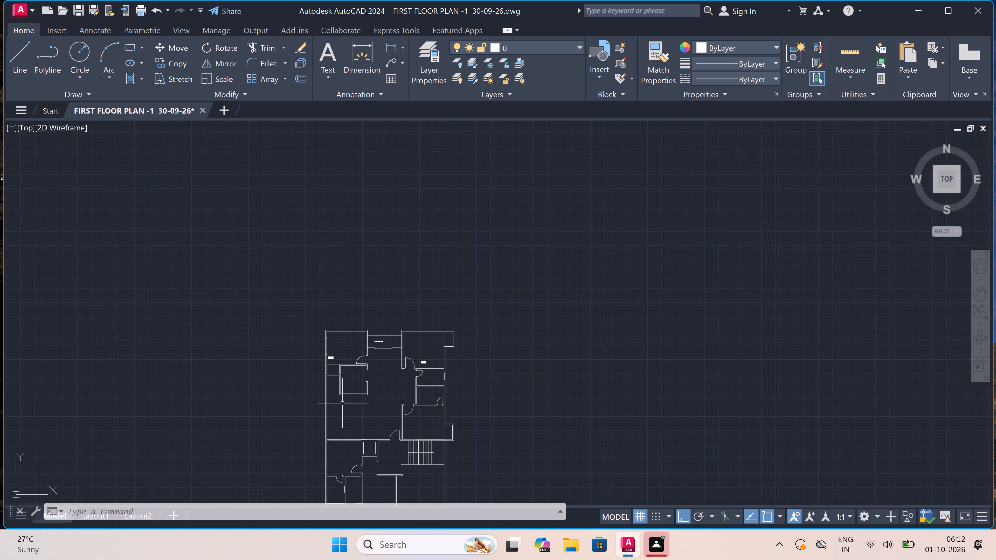
pyautogui.scroll(2, 342, 403)
pyautogui.scroll(3, 392, 326)
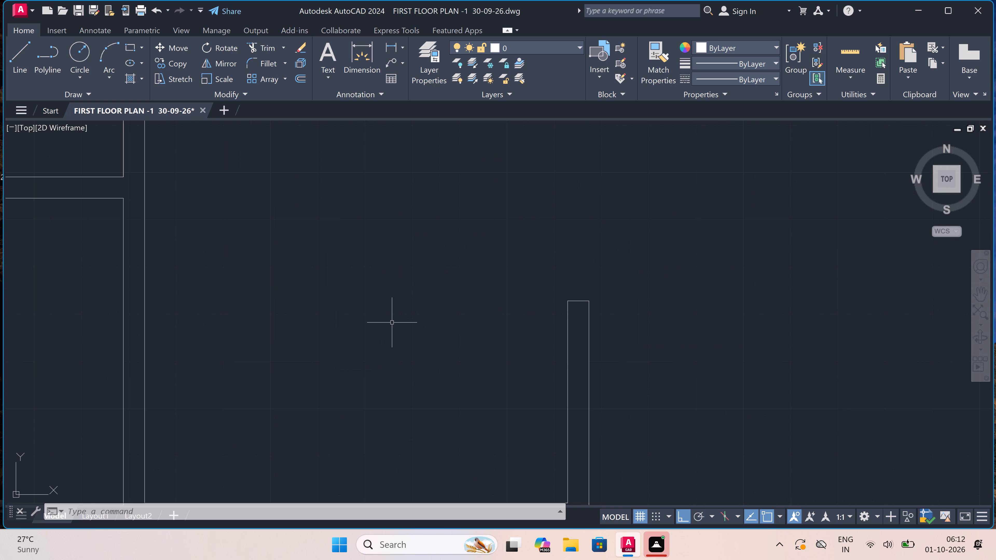
pyautogui.press('space')
pyautogui.scroll(-1, 393, 323)
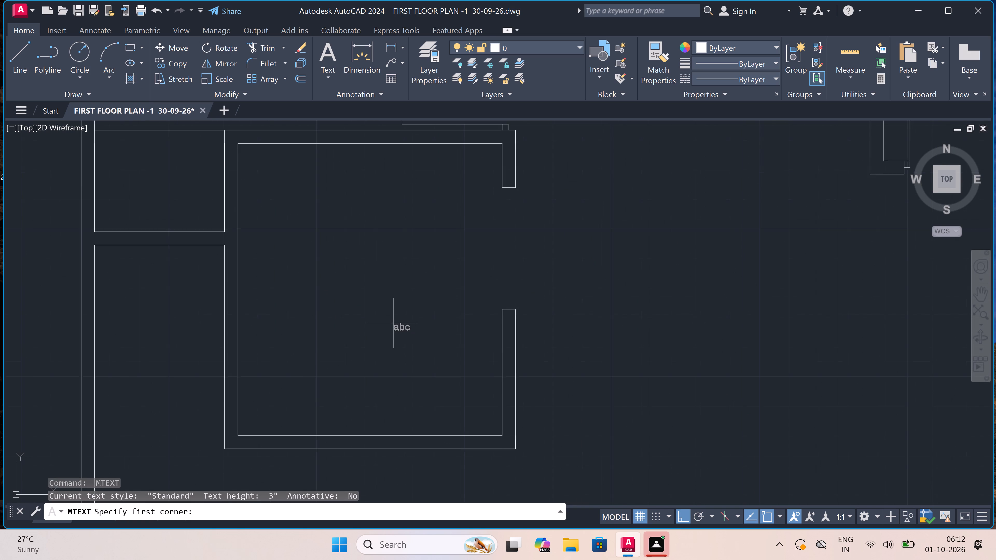
pyautogui.scroll(-1, 393, 323)
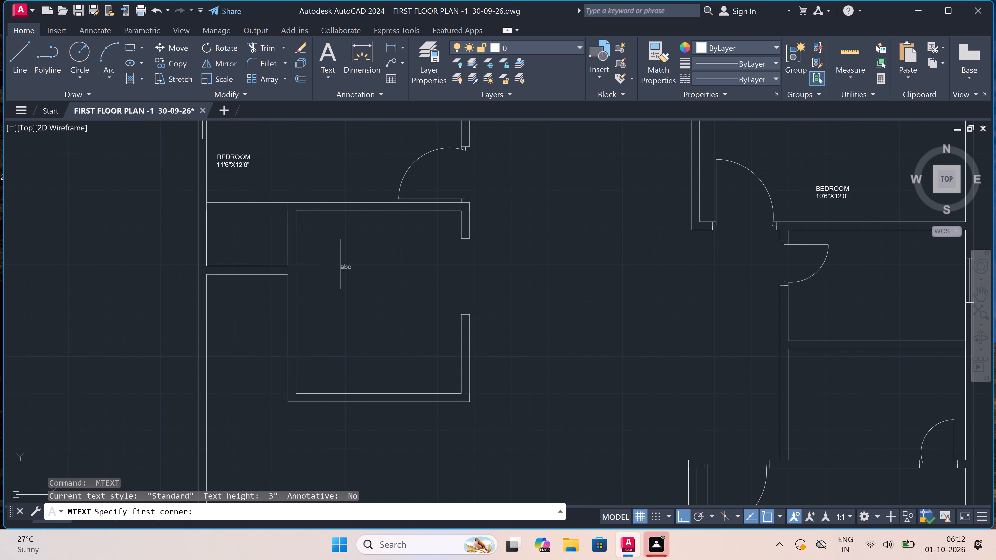
pyautogui.click(366, 270)
pyautogui.click(586, 269)
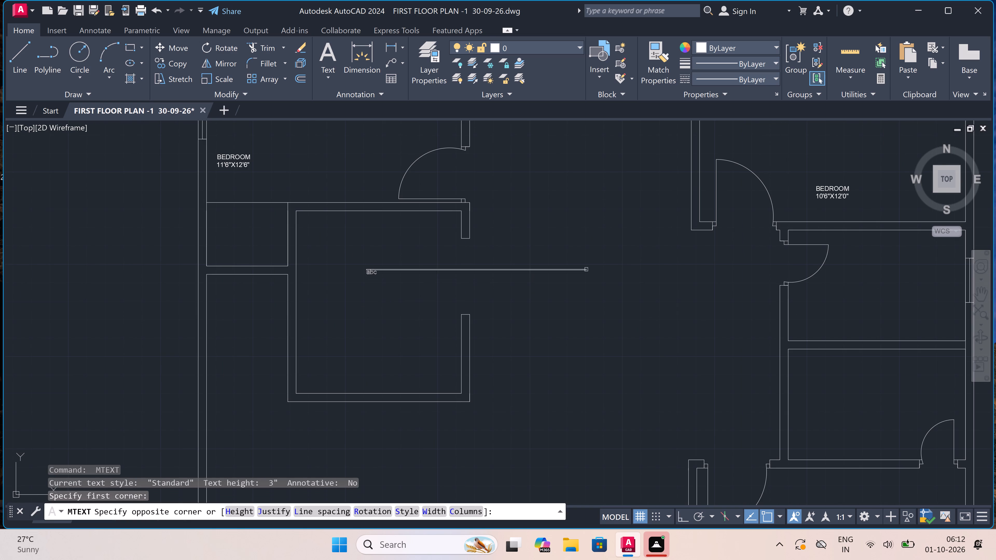
pyautogui.write('KITCHEN')
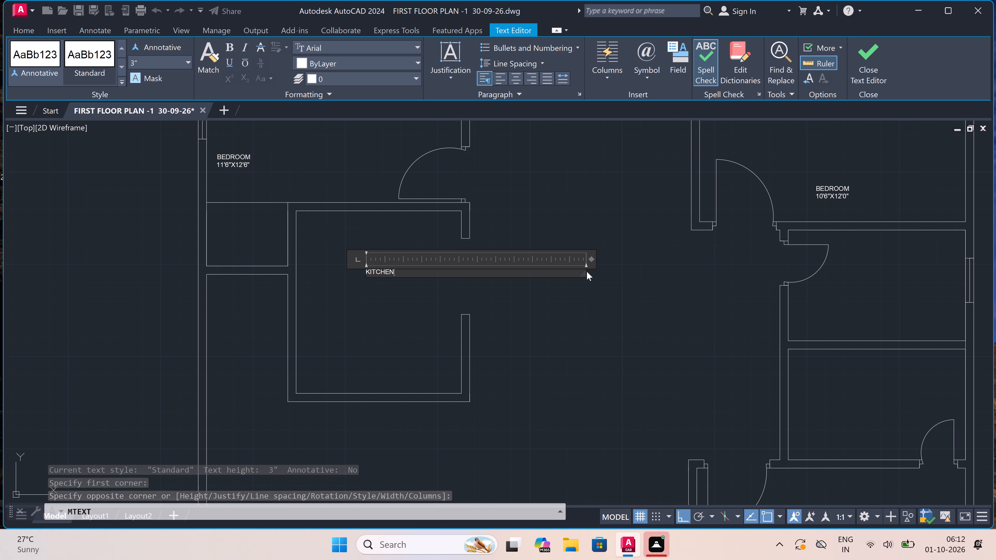
pyautogui.press('Return')
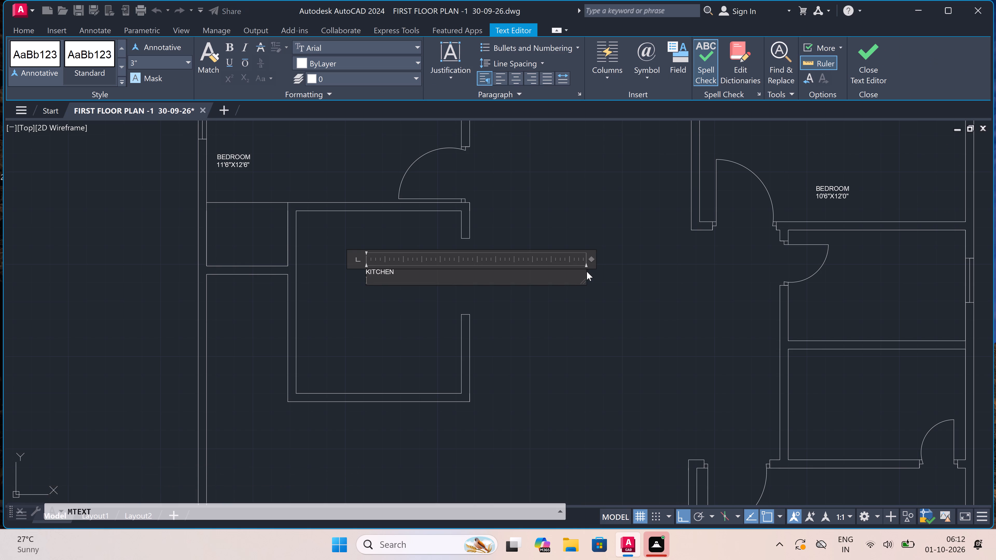
pyautogui.write("7'7")
pyautogui.write('.5')
pyautogui.hotkey('shift', '"')
pyautogui.press('x')
pyautogui.write("8'")
pyautogui.press('7')
pyautogui.press('.')
pyautogui.press('5')
pyautogui.hotkey('shift', '"')
pyautogui.click(410, 300)
# Add a multiline text label in the narrow space west of the kitchen reading O.T.S with 3'6"X6'4.5" on the second line.
pyautogui.scroll(-3, 425, 277)
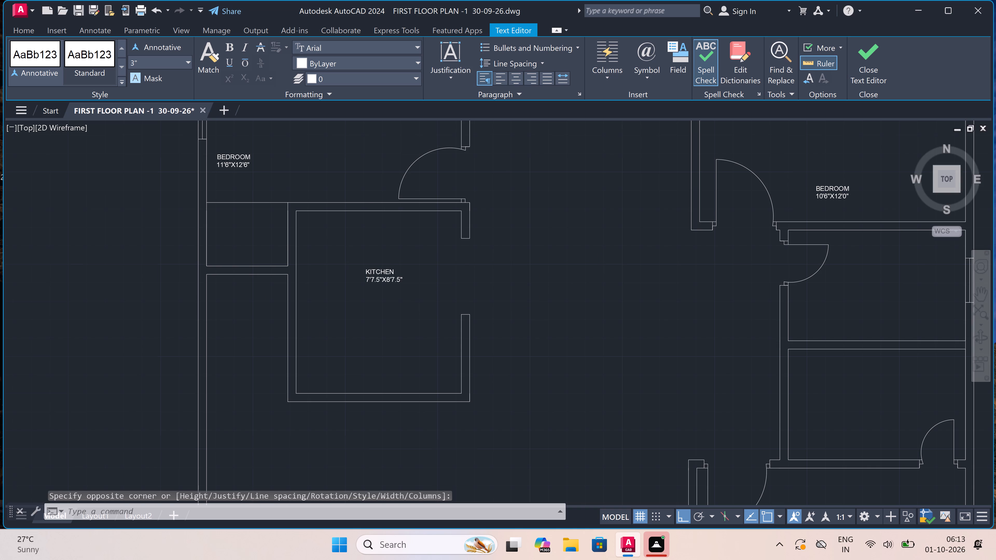
pyautogui.scroll(-1, 425, 277)
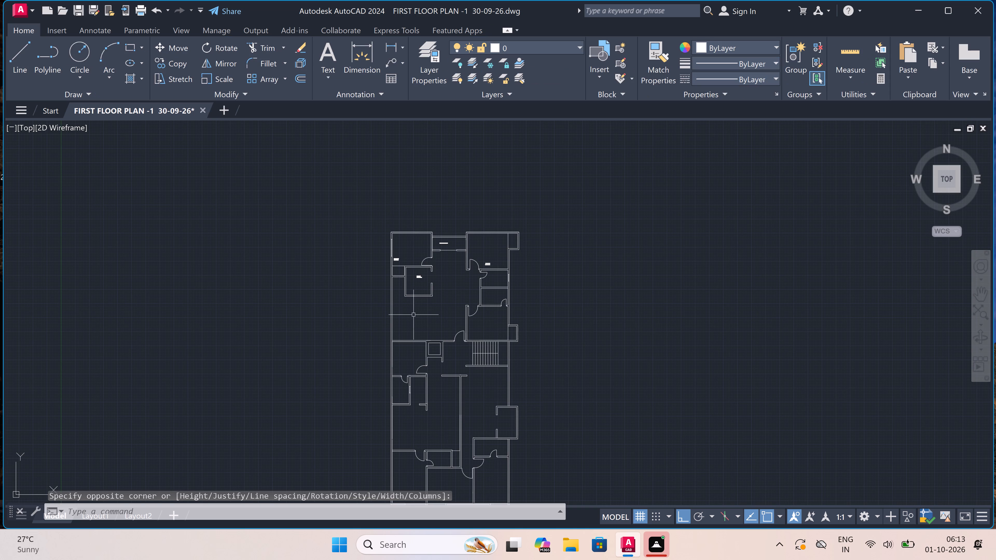
pyautogui.scroll(4, 394, 285)
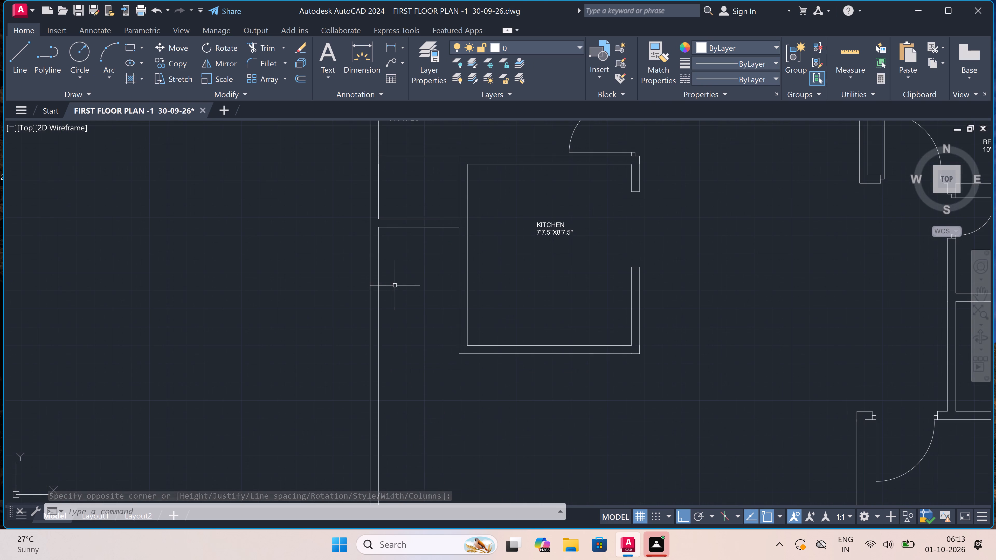
pyautogui.press('space')
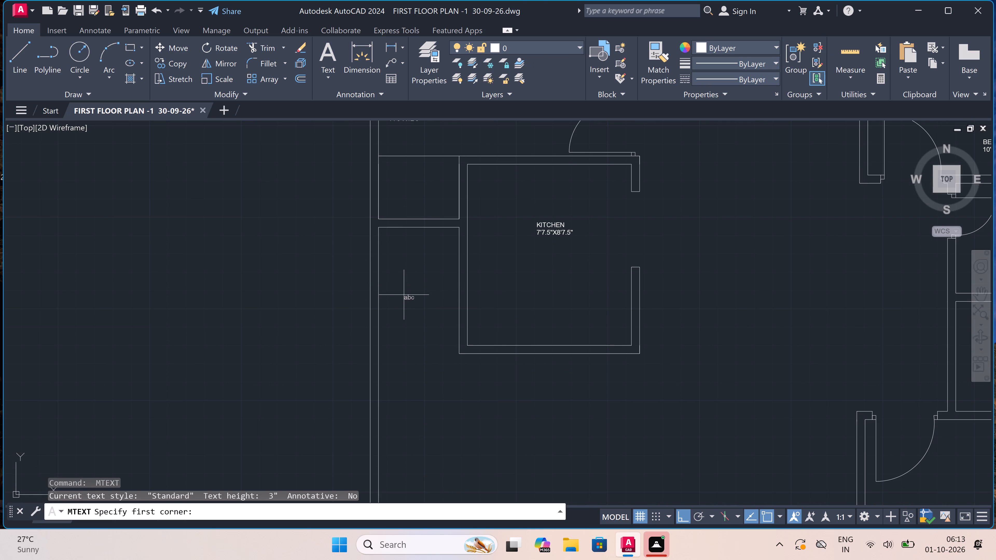
pyautogui.click(416, 314)
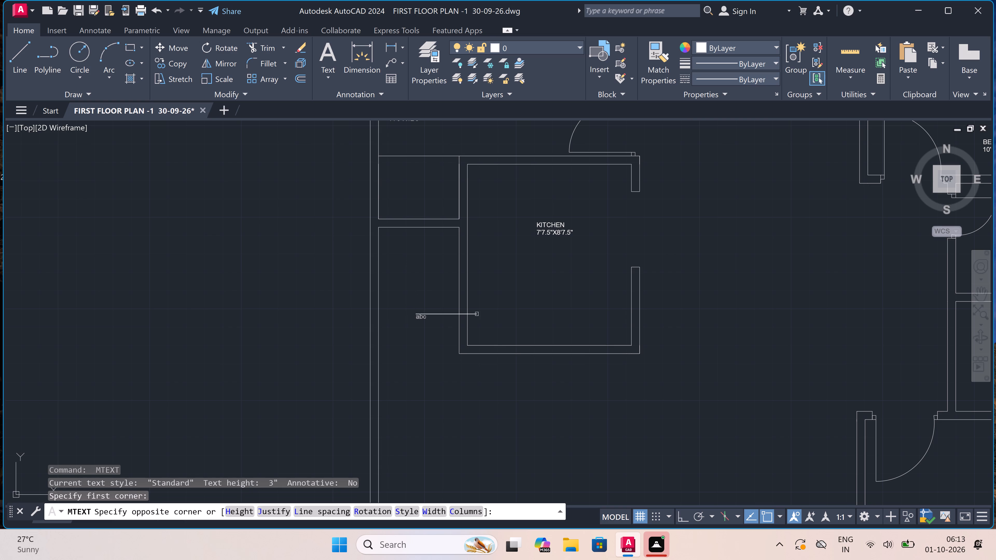
pyautogui.click(641, 313)
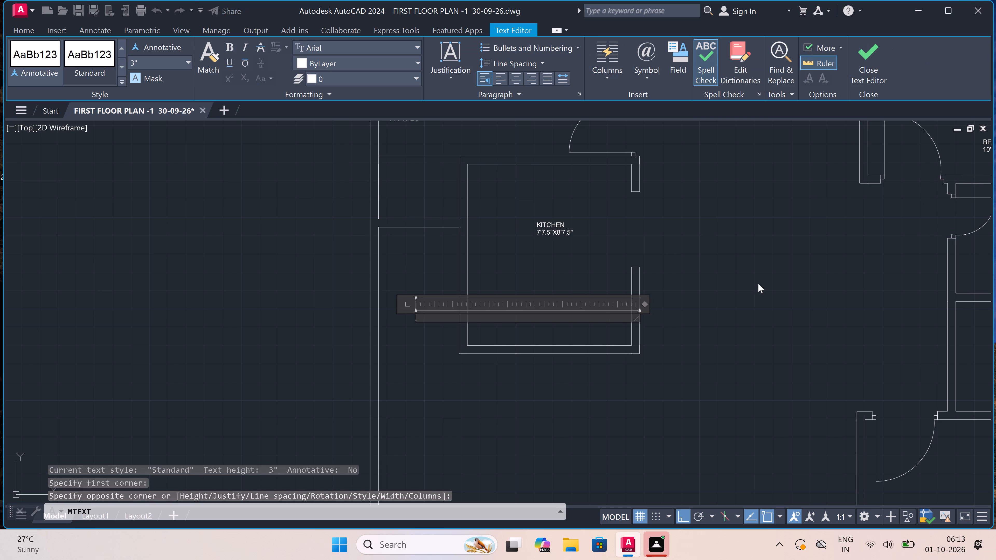
pyautogui.write('O.T')
pyautogui.press('.')
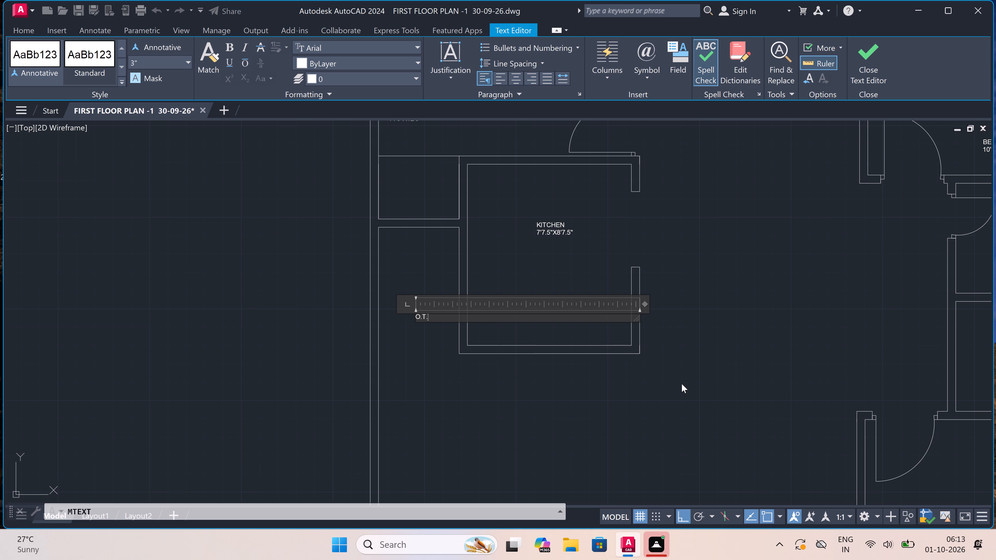
pyautogui.press('s')
pyautogui.press('space')
pyautogui.press('Return')
pyautogui.write("3'6")
pyautogui.write('"X')
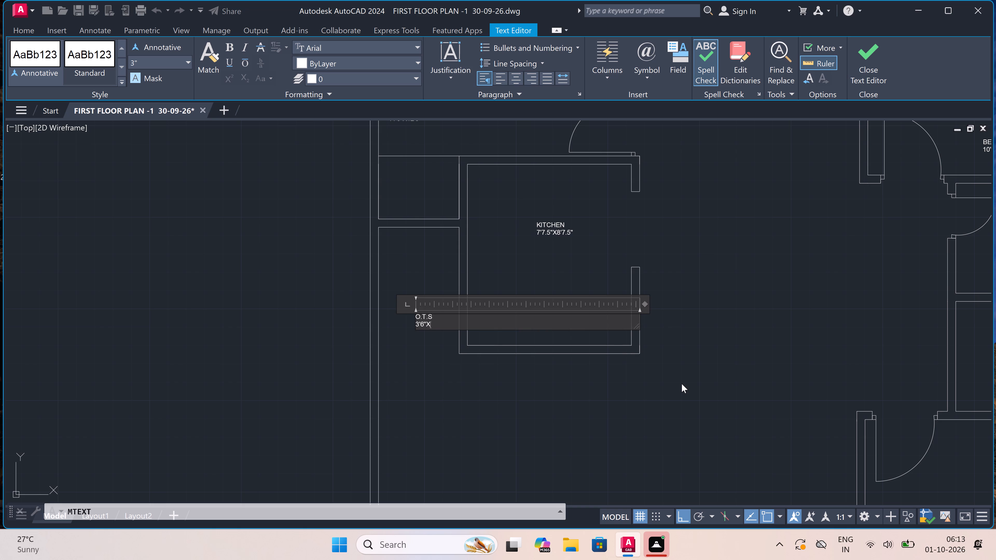
pyautogui.write("6'")
pyautogui.press('4')
pyautogui.write('.5')
pyautogui.hotkey('shift', '"')
pyautogui.click(426, 346)
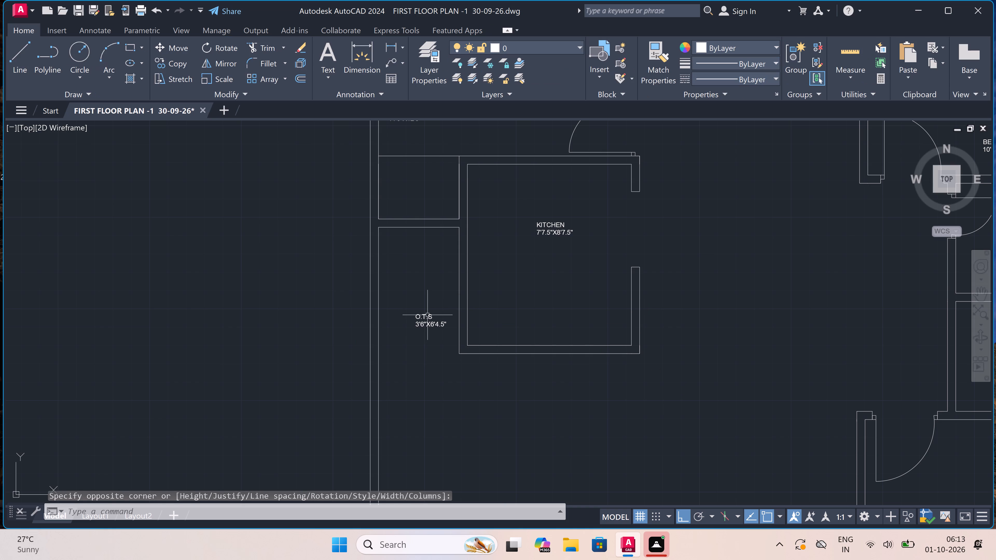
# Rotate the O.T.S label 90 degrees counterclockwise about a point on its text so it reads vertically.
pyautogui.click(427, 316)
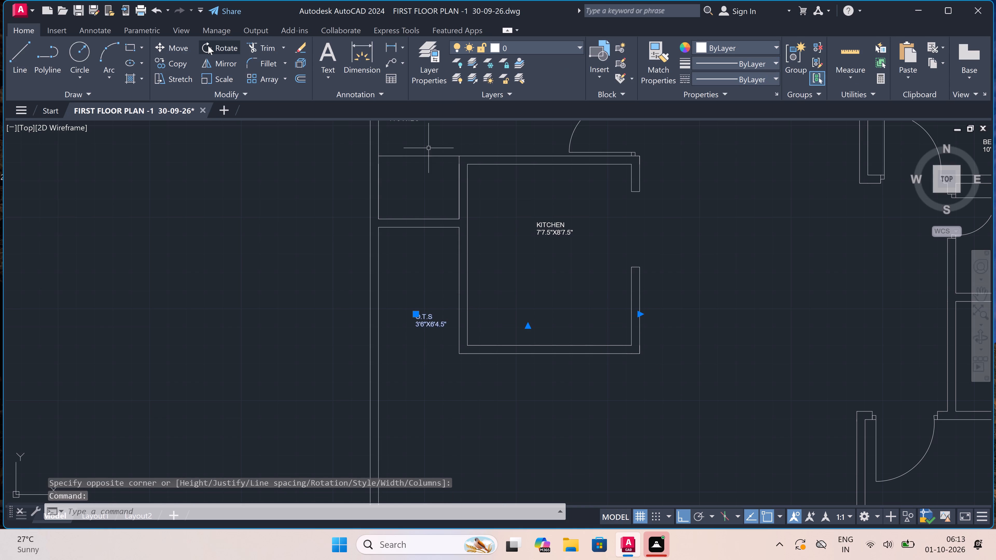
pyautogui.click(209, 46)
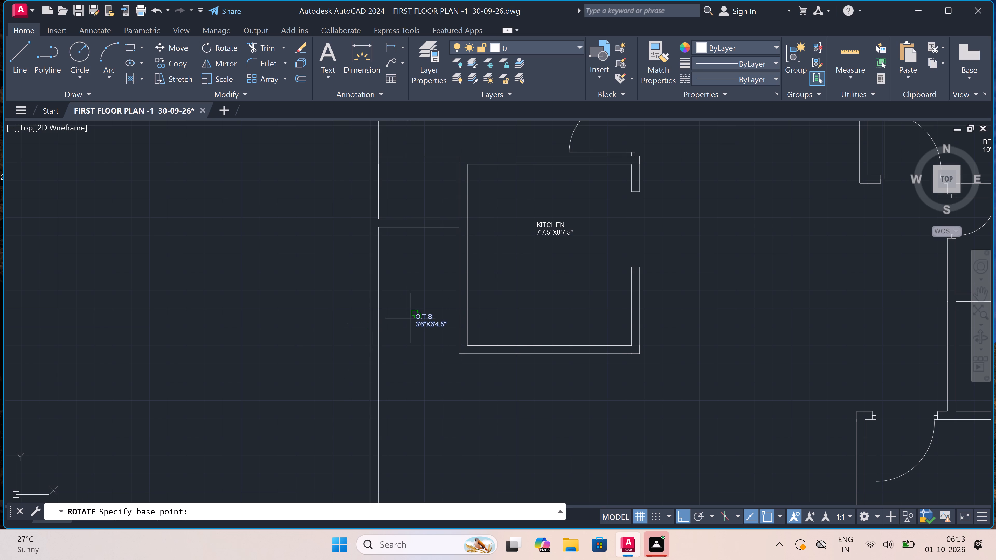
pyautogui.click(427, 317)
pyautogui.click(414, 300)
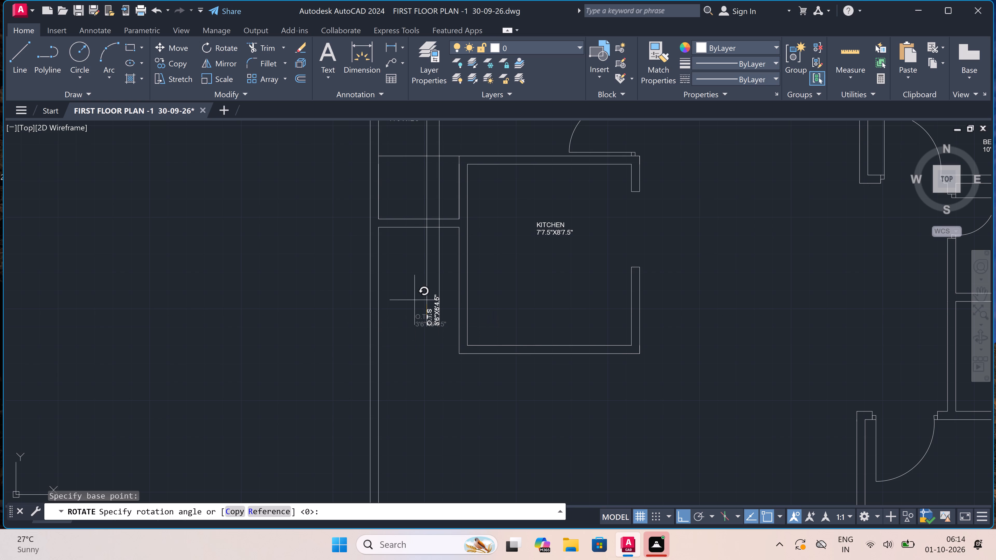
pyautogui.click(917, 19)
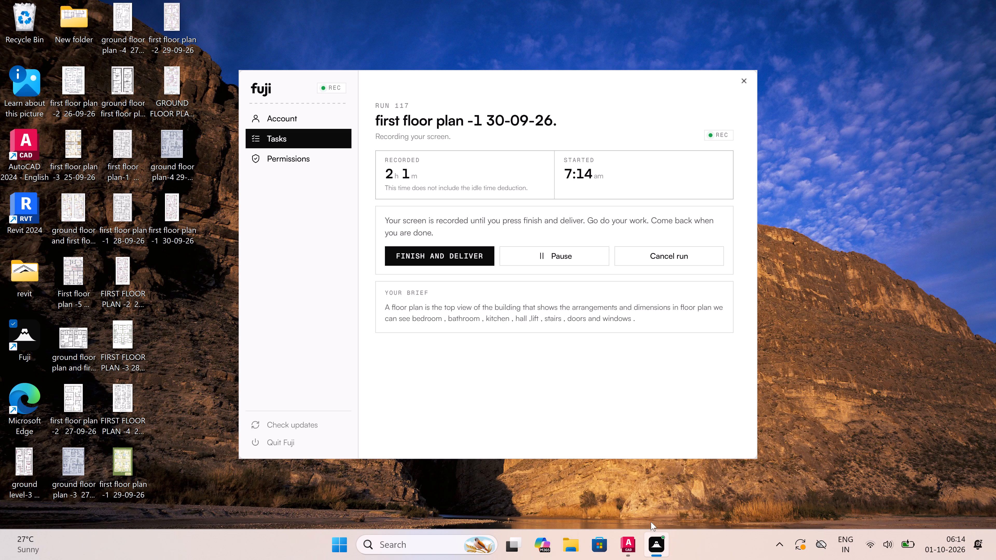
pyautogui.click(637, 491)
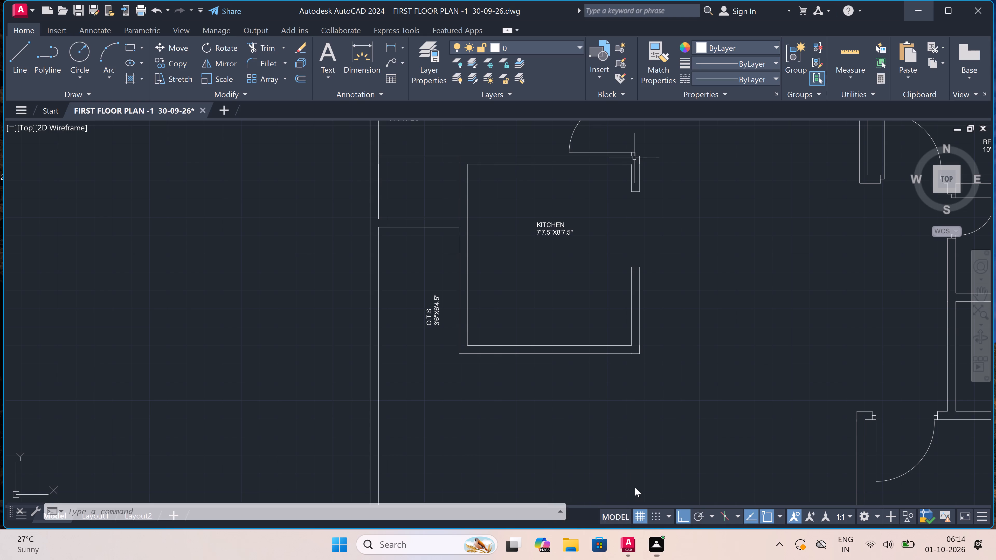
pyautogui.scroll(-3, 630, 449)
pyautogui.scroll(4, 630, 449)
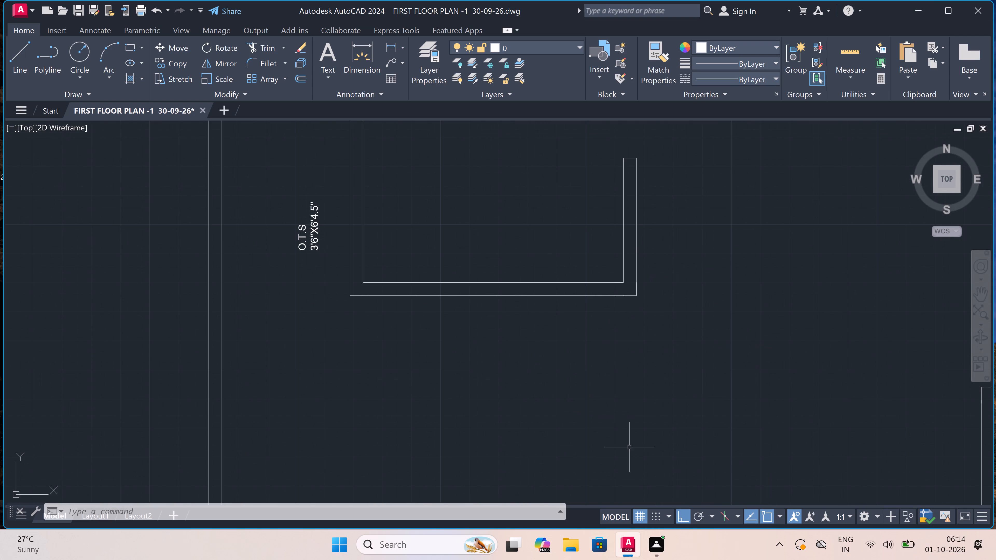
# Add a multiline text label in the toilet directly south of the northeast bedroom reading TOILET with 5'0"X8'0" on the second line.
pyautogui.scroll(-4, 604, 410)
pyautogui.scroll(-3, 566, 412)
pyautogui.scroll(4, 608, 421)
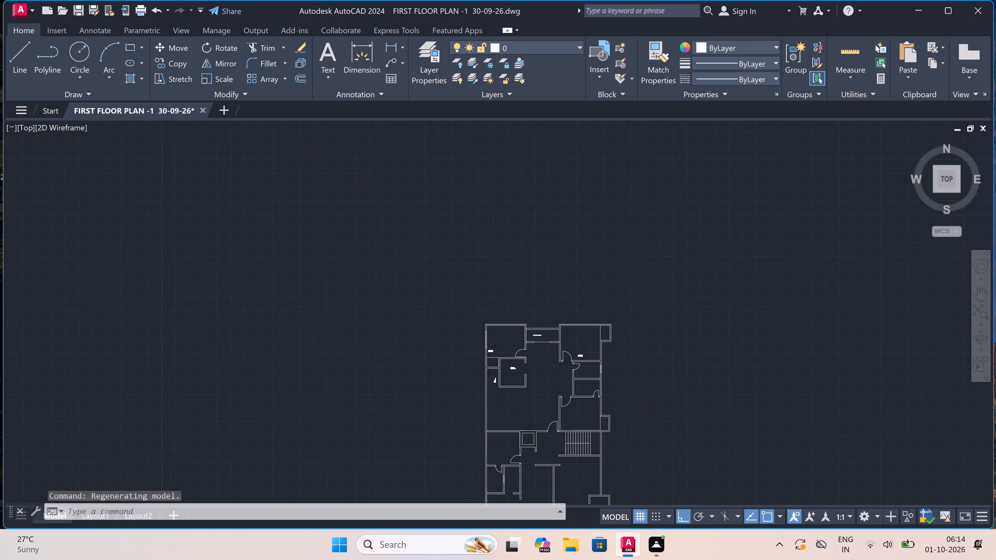
pyautogui.scroll(4, 557, 293)
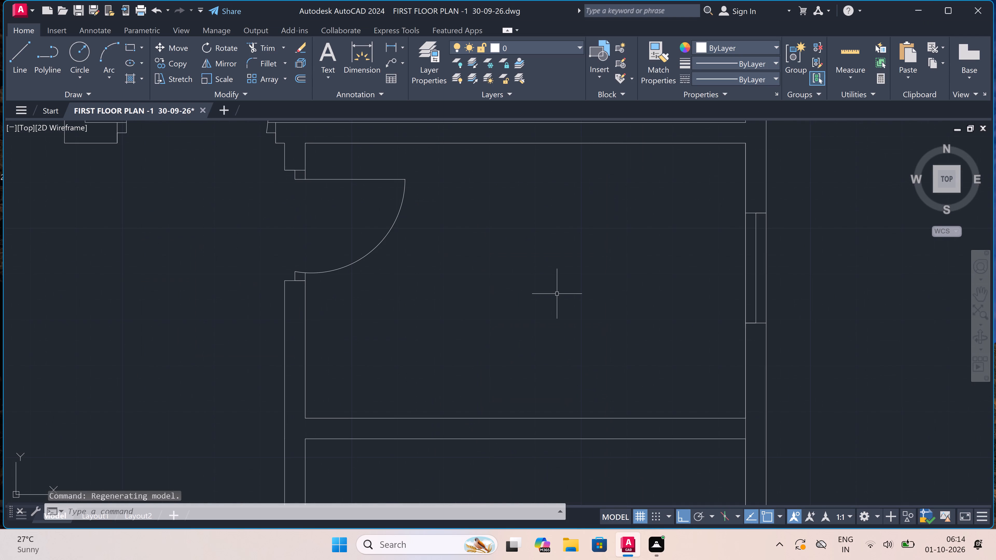
pyautogui.write('MT')
pyautogui.press('space')
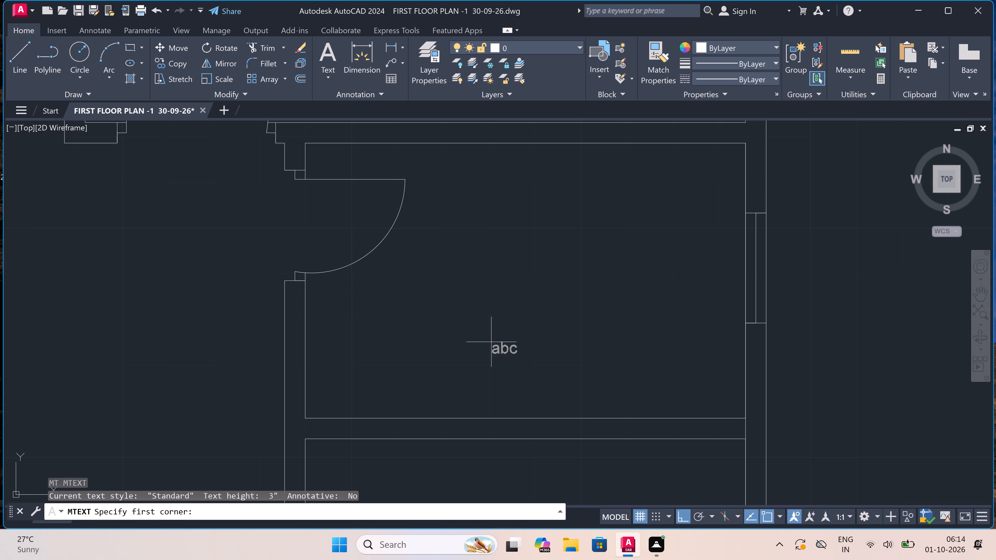
pyautogui.click(337, 367)
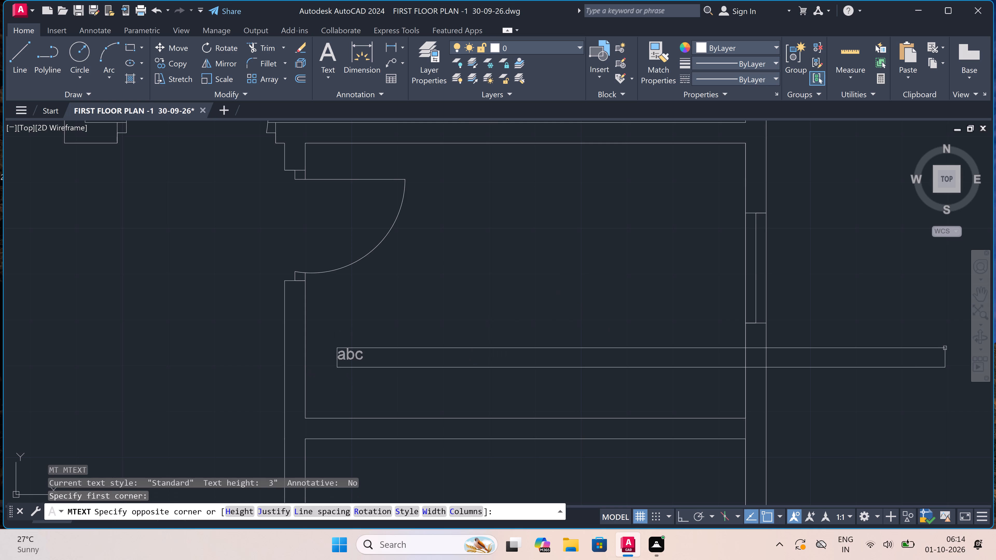
pyautogui.click(948, 348)
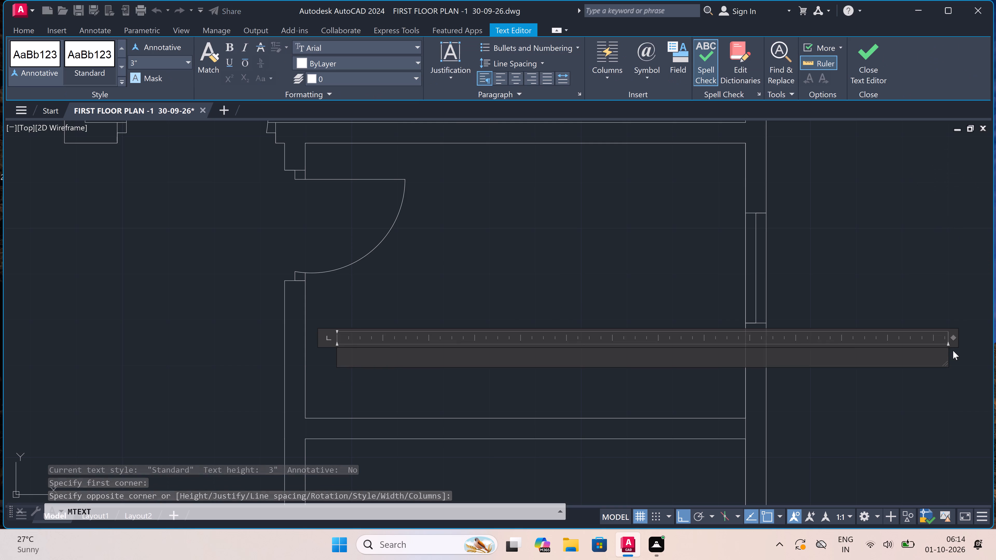
pyautogui.write('TOILET')
pyautogui.press('Return')
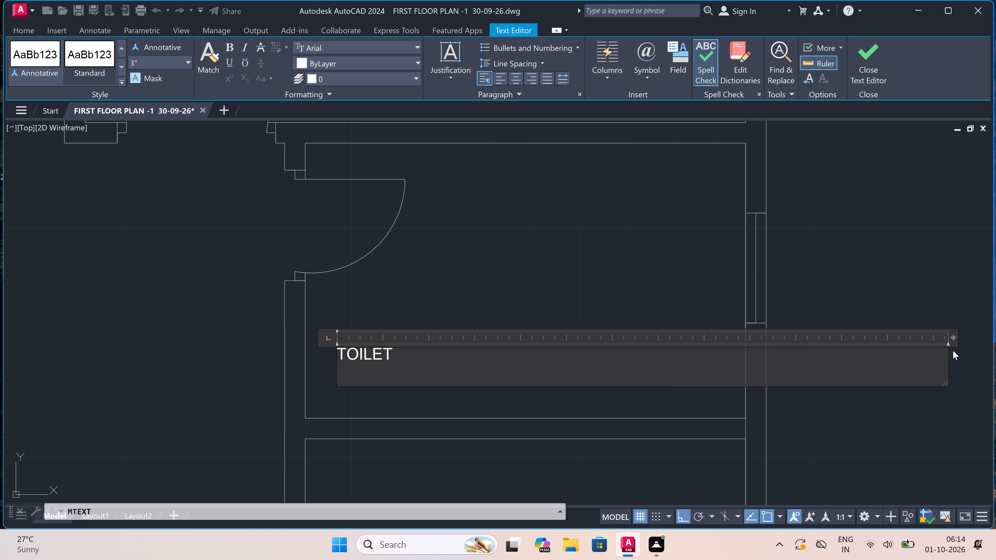
pyautogui.write('5\'0"X')
pyautogui.write('8\'0"')
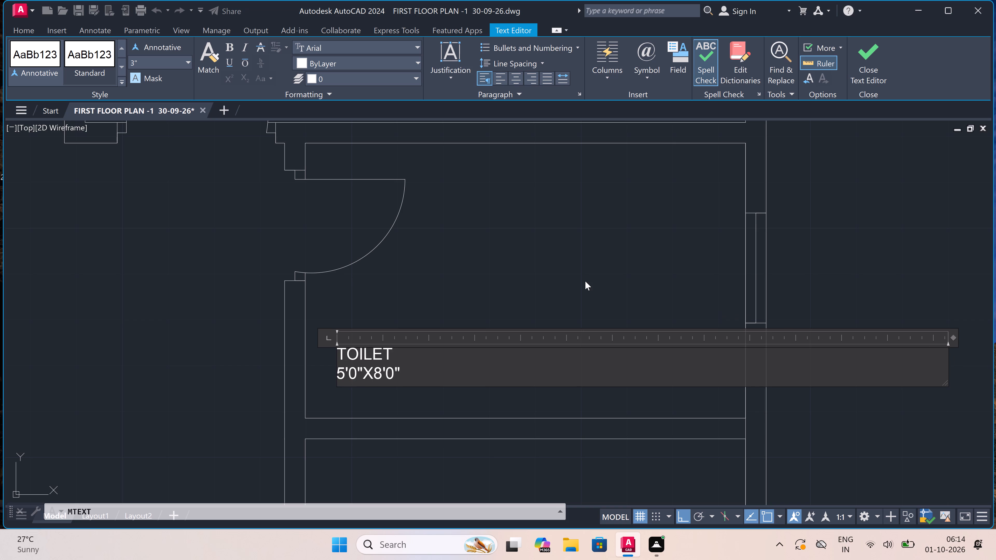
pyautogui.click(585, 280)
# Add a multiline text label in the adjoining room south of the first toilet reading TOILET with 5'0"X8'0" on the second line.
pyautogui.scroll(-6, 586, 277)
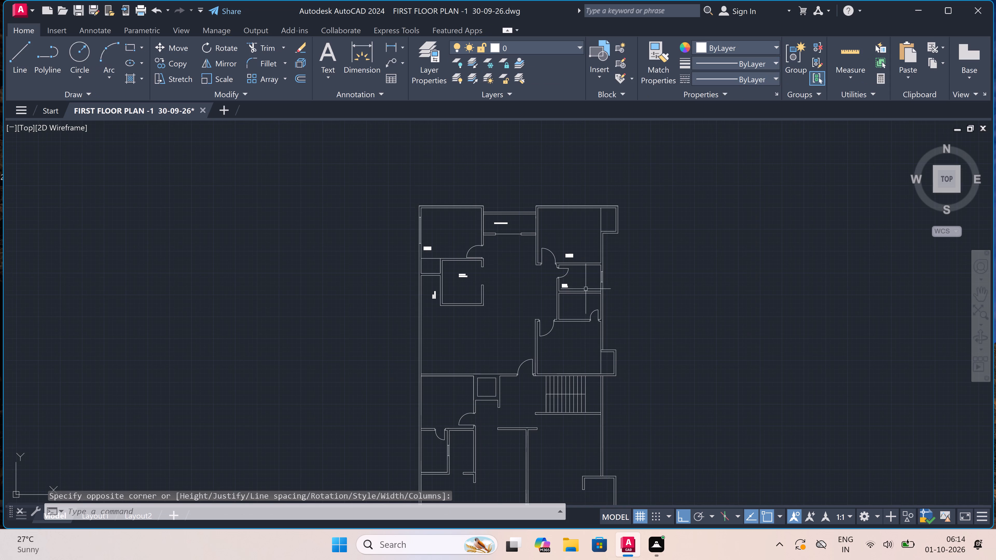
pyautogui.scroll(5, 584, 299)
pyautogui.press('space')
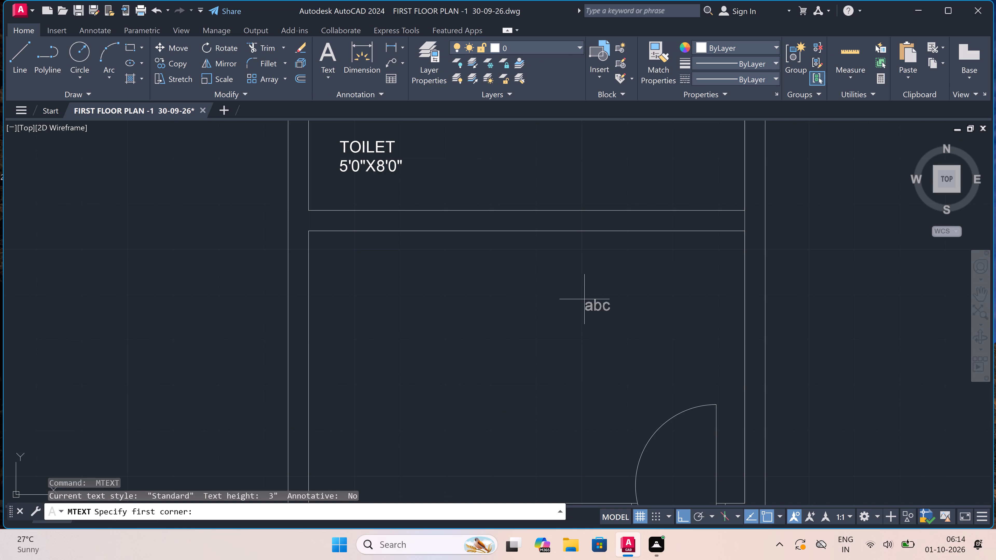
pyautogui.click(355, 271)
pyautogui.click(825, 277)
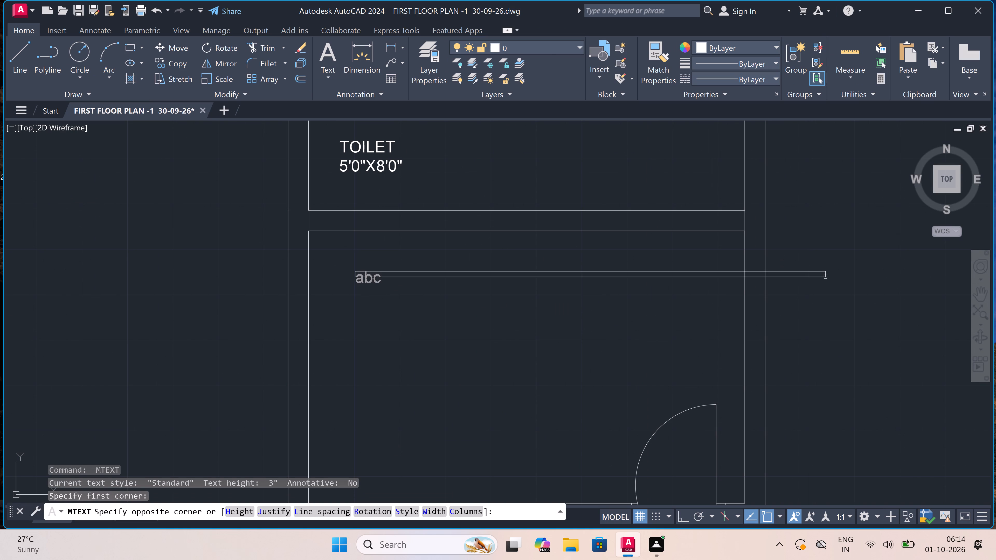
pyautogui.write('TOILET')
pyautogui.press('Return')
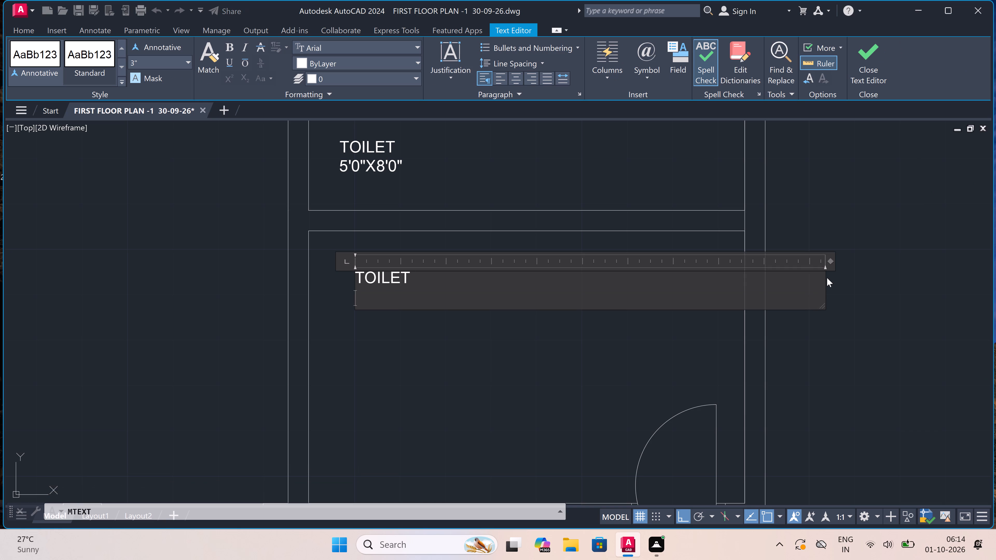
pyautogui.write('5\'0"X')
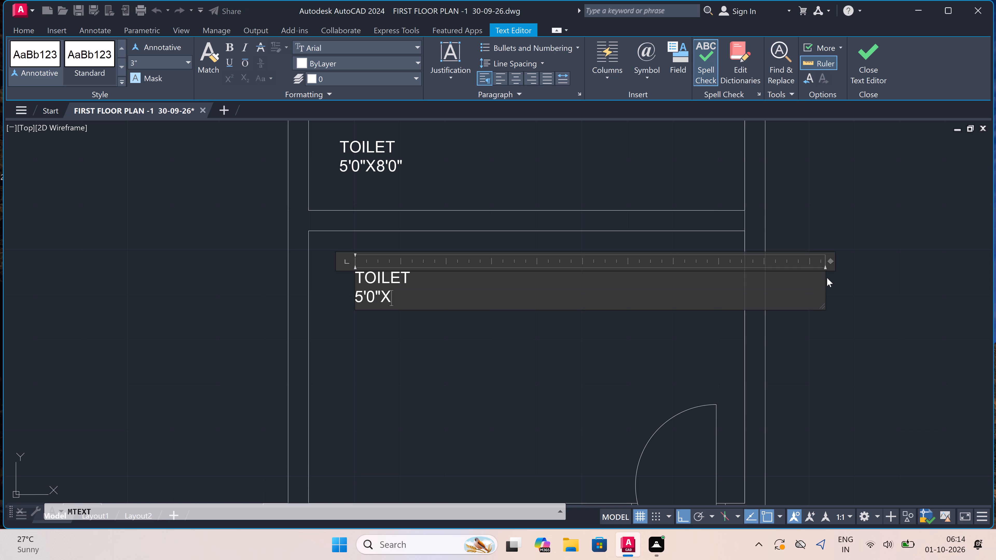
pyautogui.write('8\'0"')
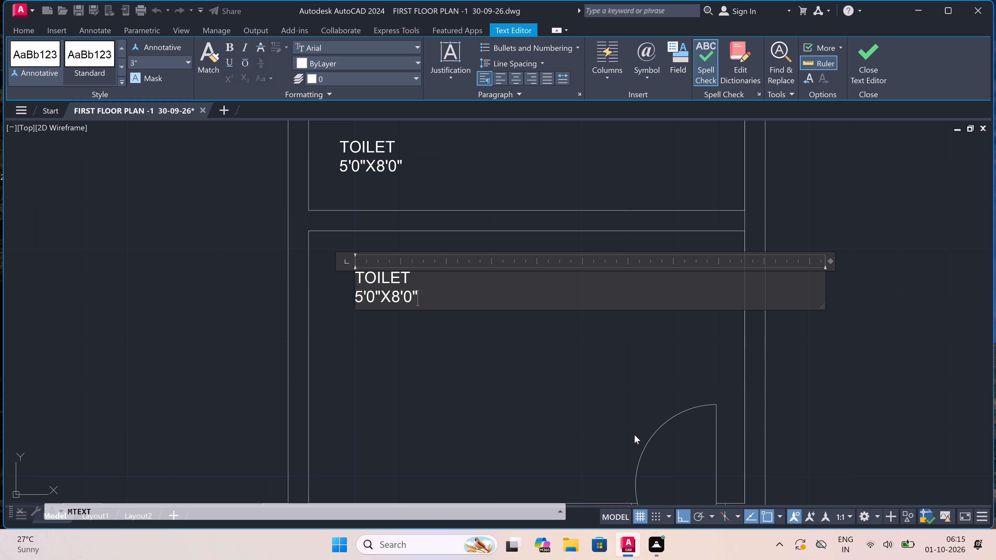
pyautogui.moveTo(427, 342); pyautogui.dragTo(443, 329)
# Add a multiline text label in the room between the lower toilet and the staircase reading BEDROOM with 10'6"X12'0" on the second line.
pyautogui.scroll(-6, 482, 295)
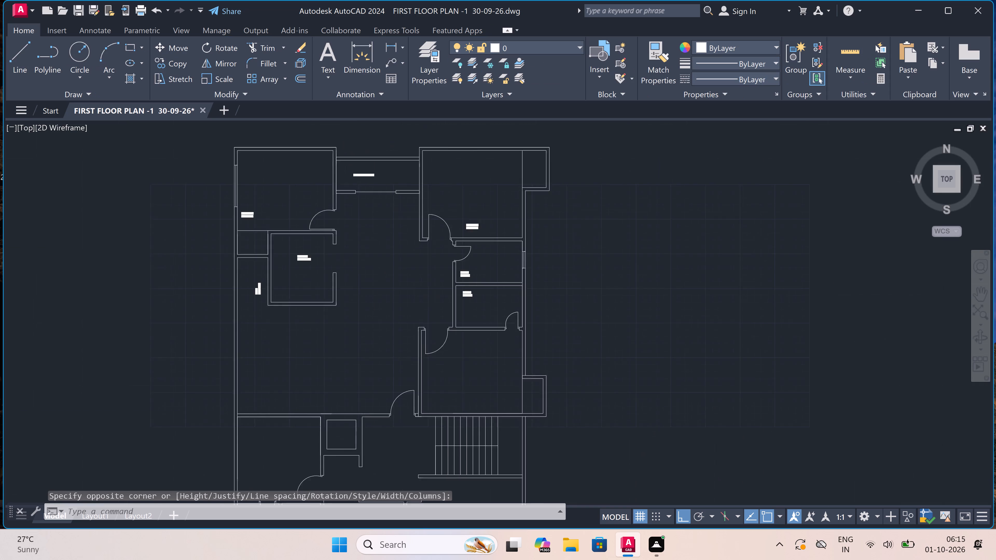
pyautogui.scroll(4, 478, 335)
pyautogui.press('space')
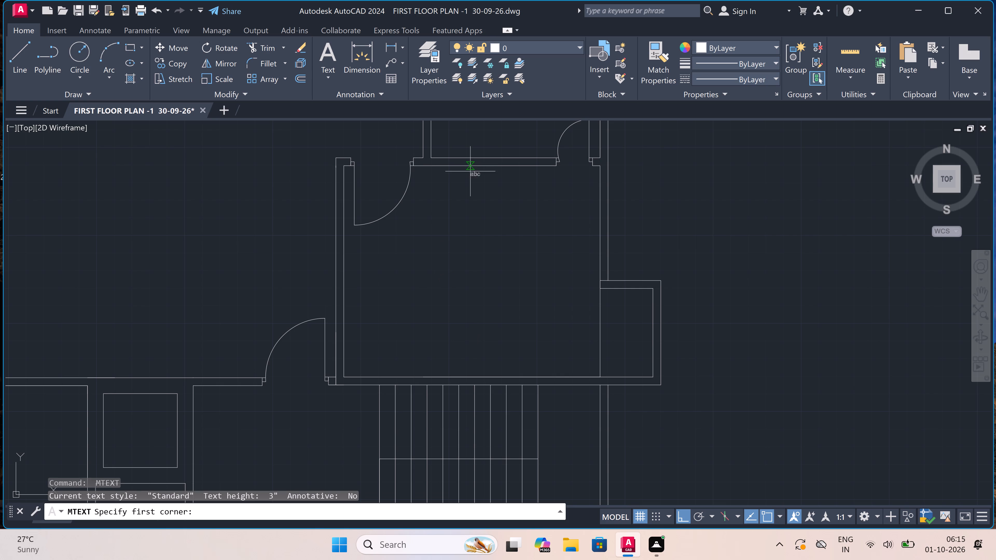
pyautogui.moveTo(463, 188); pyautogui.dragTo(466, 188)
pyautogui.click(883, 188)
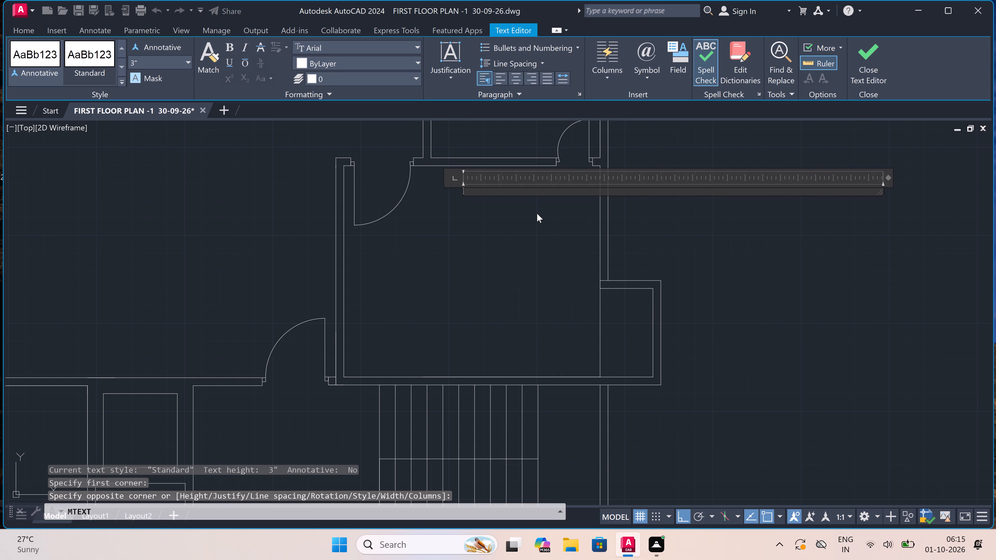
pyautogui.write('BEDROOM')
pyautogui.press('Return')
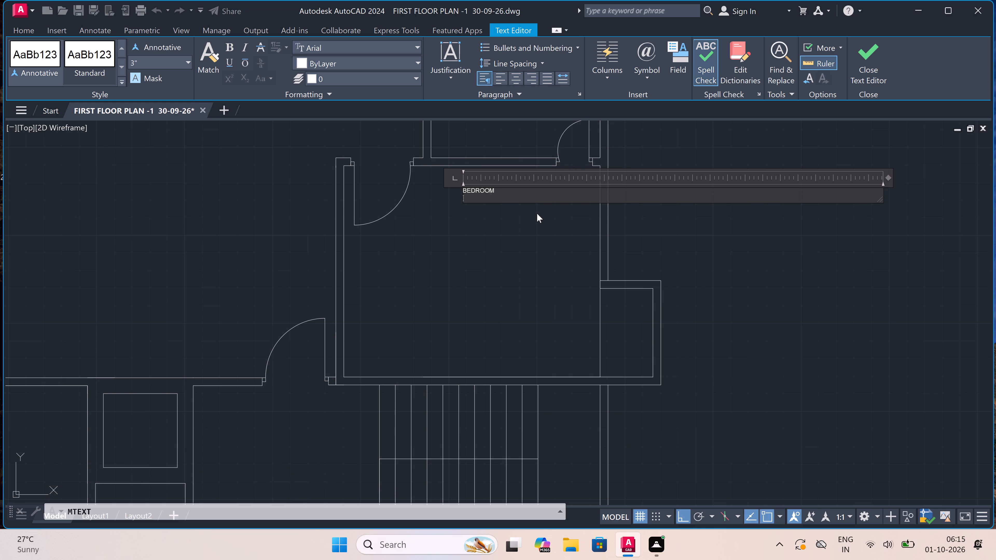
pyautogui.write("10'6")
pyautogui.hotkey('shift', '"')
pyautogui.write('X12\'0"')
pyautogui.click(459, 244)
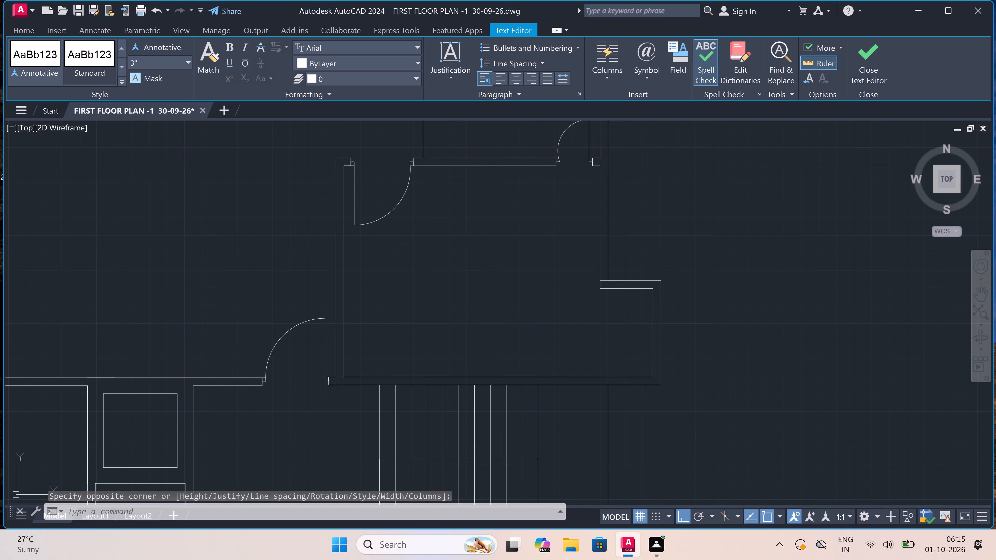
# Add a multiline text label reading DRAWING HALL in the large open space south of the kitchen.
pyautogui.scroll(-6, 584, 218)
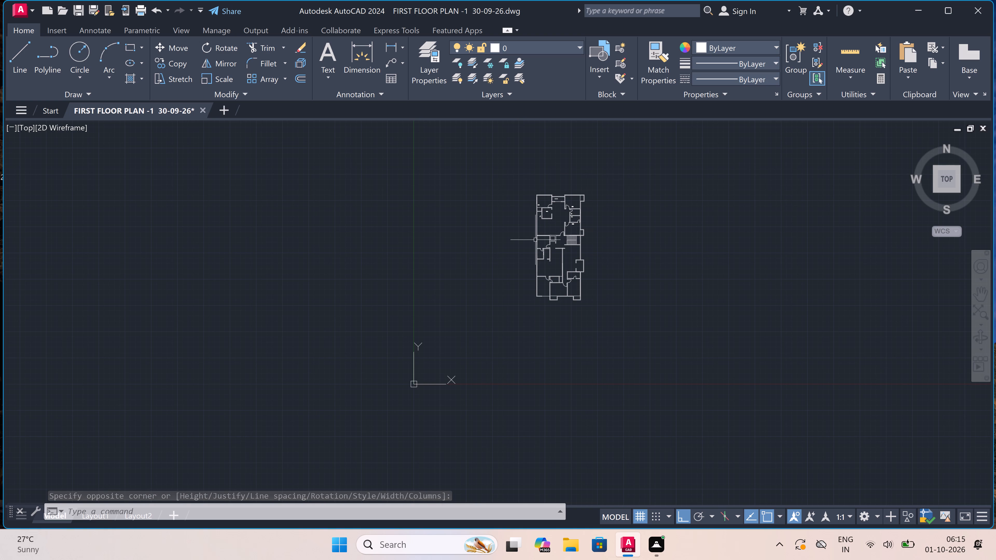
pyautogui.scroll(4, 536, 241)
pyautogui.scroll(-4, 537, 233)
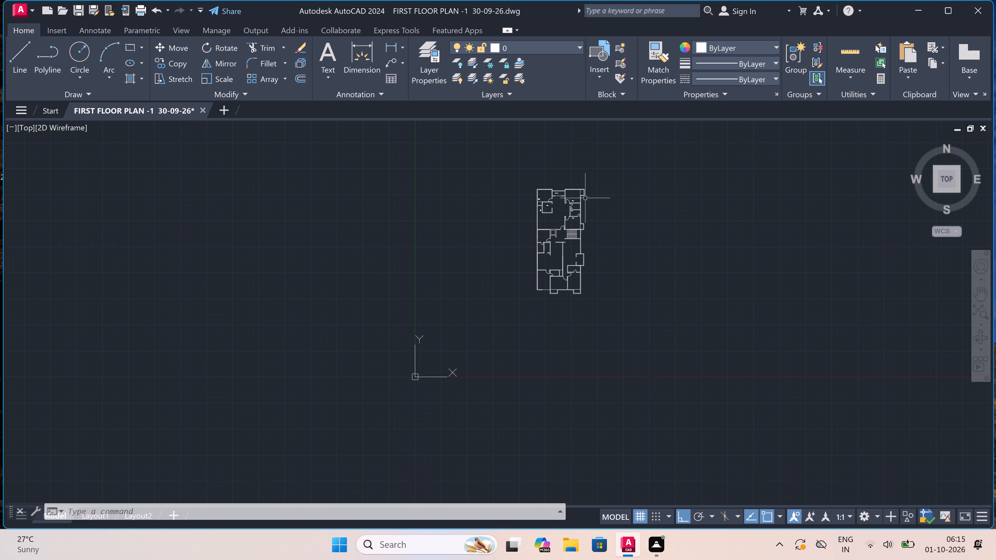
pyautogui.scroll(4, 573, 205)
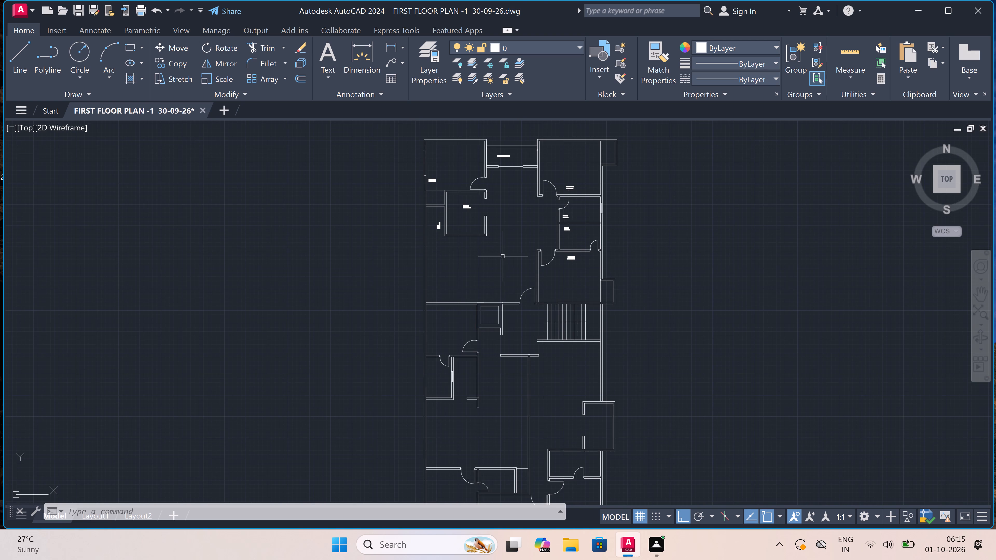
pyautogui.scroll(3, 501, 253)
pyautogui.press('space')
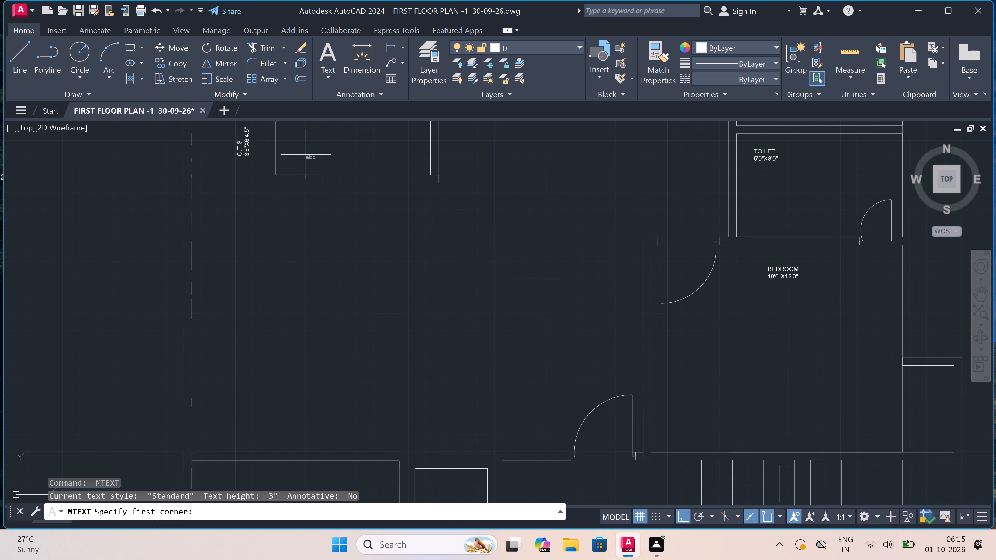
pyautogui.click(338, 262)
pyautogui.click(584, 269)
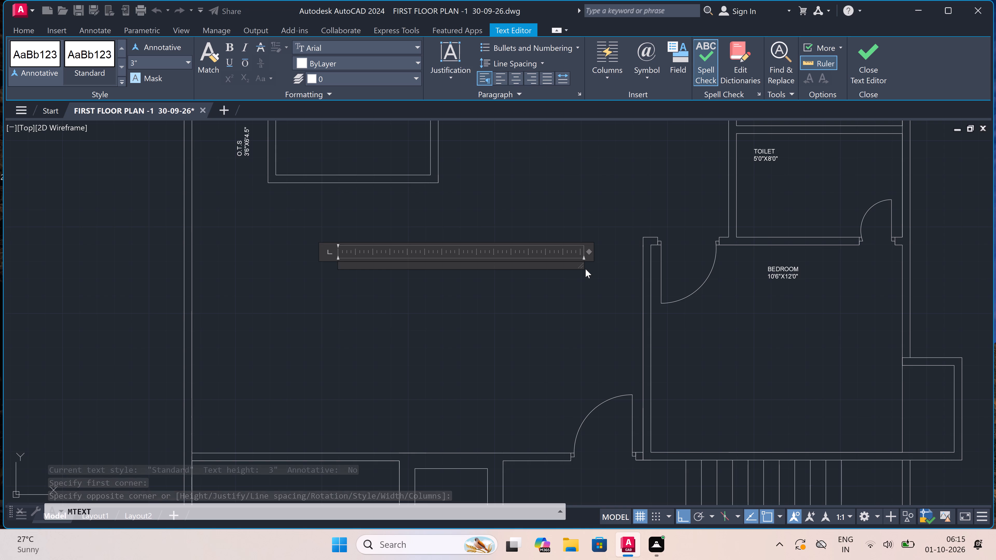
pyautogui.write('DRAWING')
pyautogui.press('space')
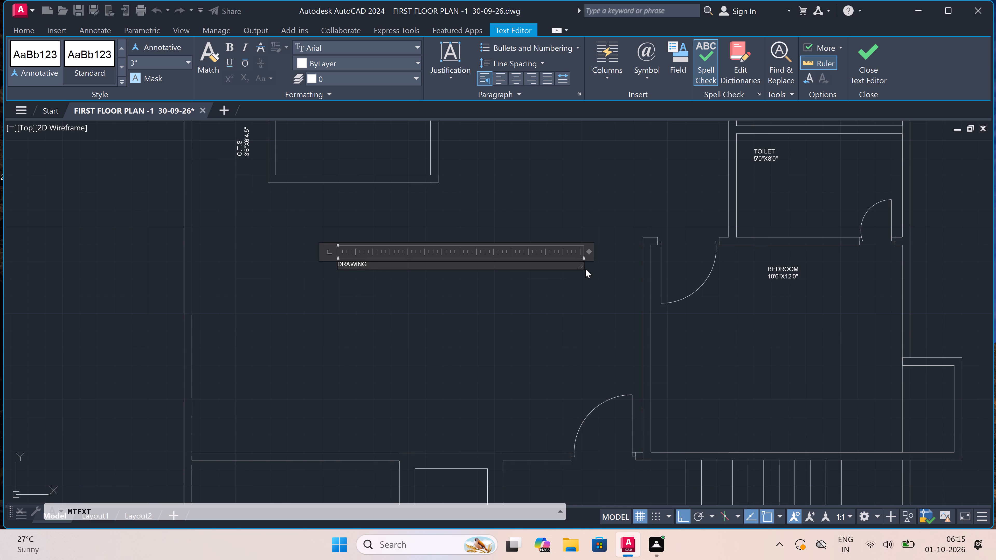
pyautogui.write('HA')
pyautogui.write('LL')
pyautogui.click(383, 324)
# Add a multiline text label in the open space between the kitchen and the toilets reading DINING HALL with 10'0"X15'3" on the second line.
pyautogui.scroll(-3, 396, 305)
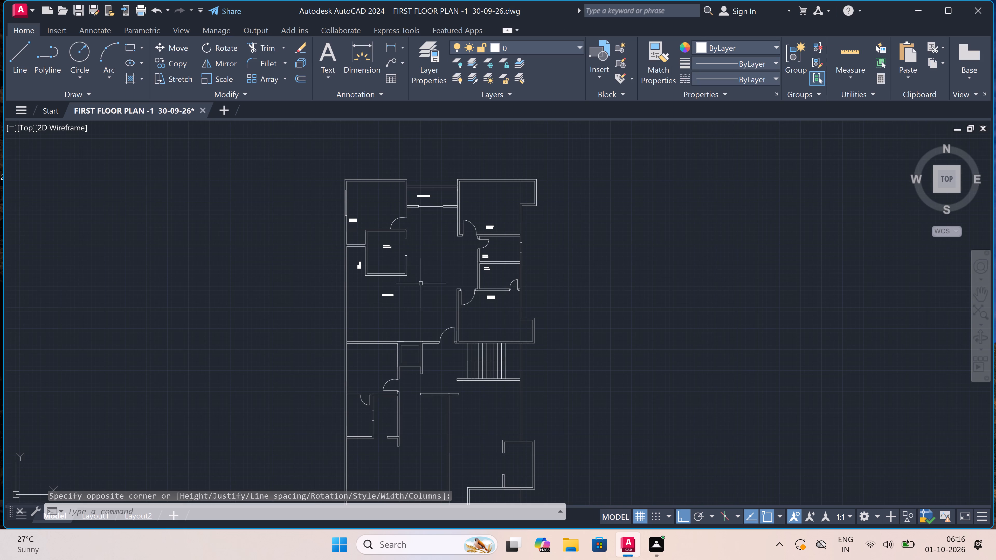
pyautogui.scroll(3, 438, 256)
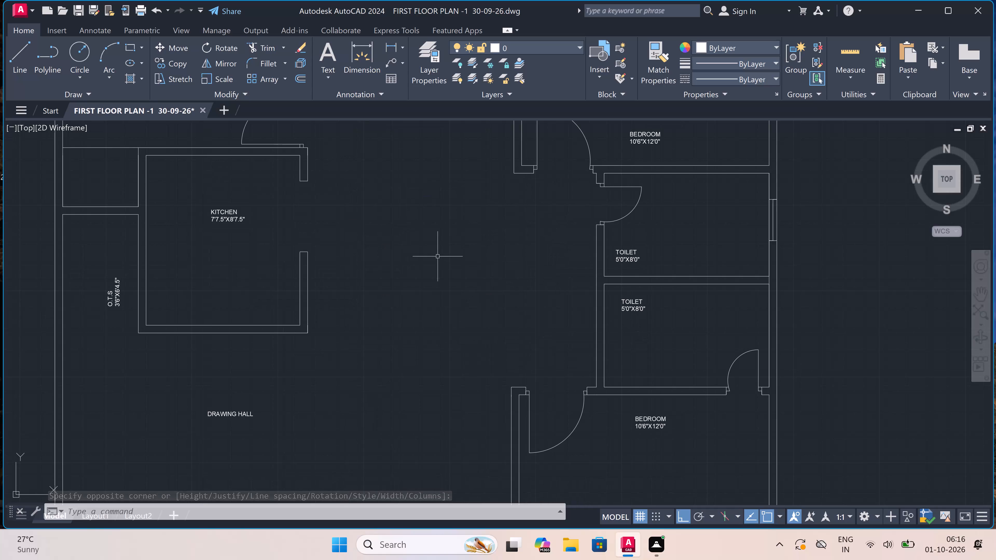
pyautogui.press('space')
pyautogui.click(403, 256)
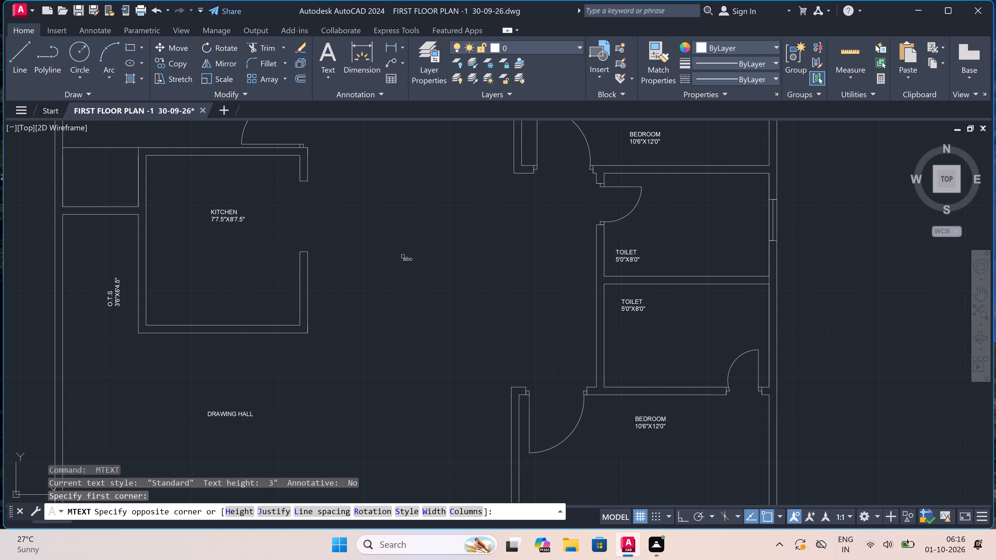
pyautogui.click(584, 253)
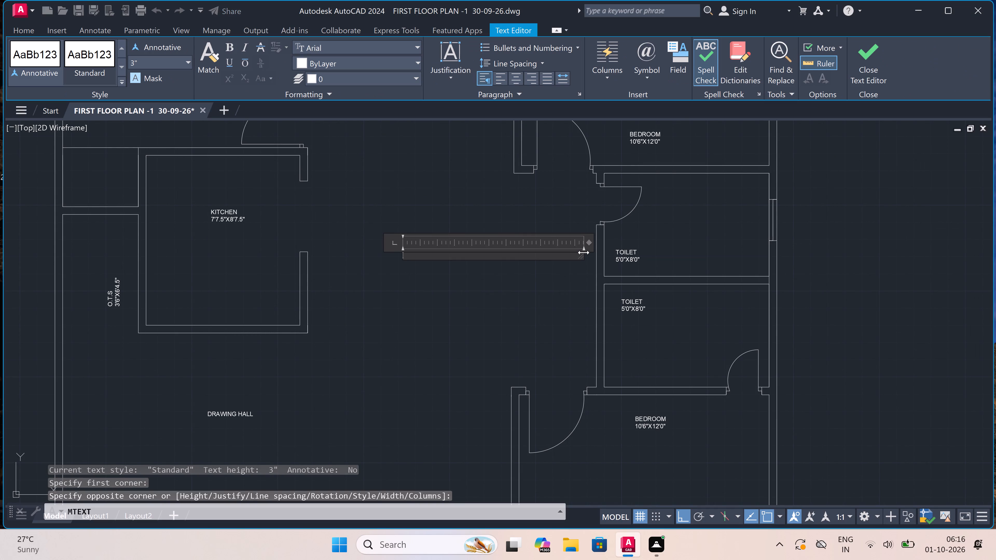
pyautogui.press('d')
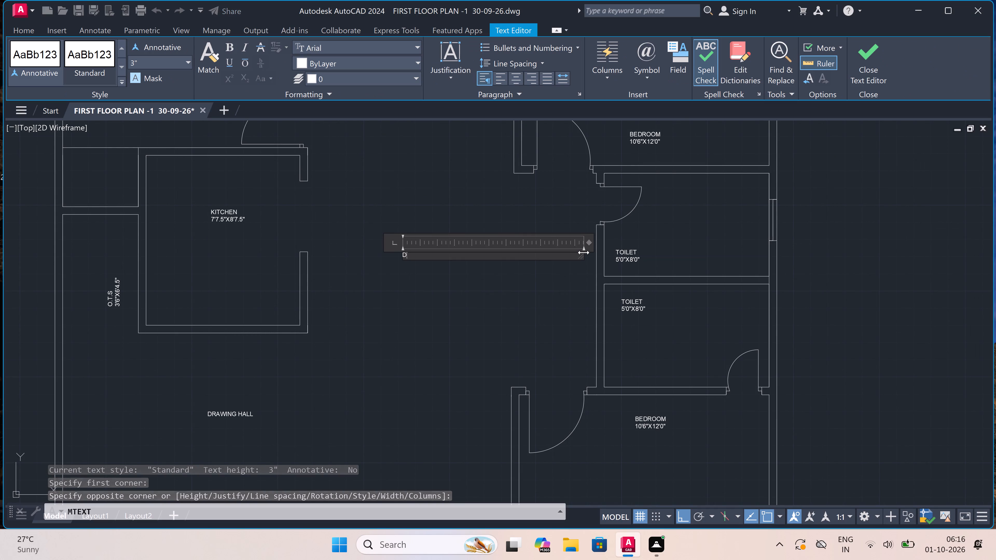
pyautogui.write('INING')
pyautogui.press('space')
pyautogui.press('g')
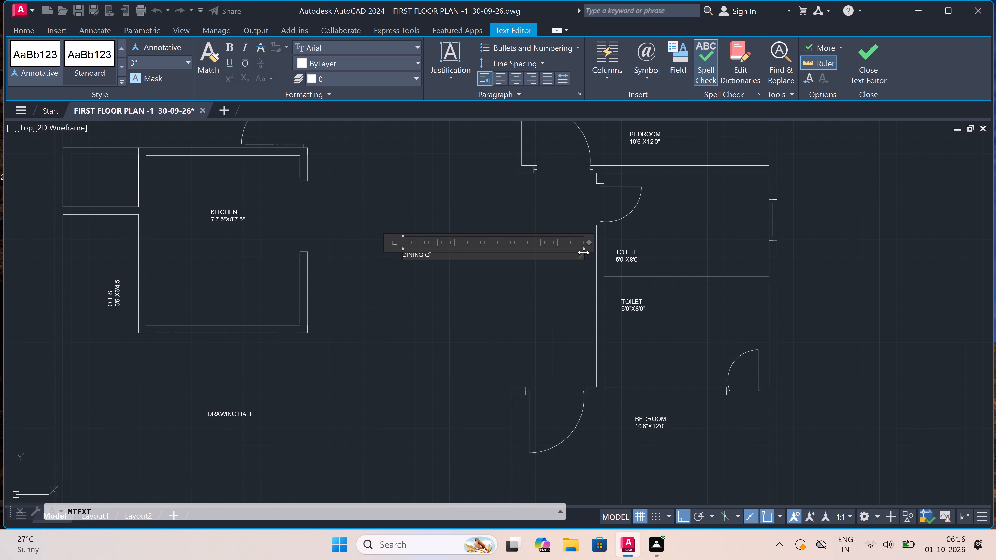
pyautogui.press('BackSpace')
pyautogui.write('HALL')
pyautogui.press('Return')
pyautogui.write('10\'0"X')
pyautogui.write("15'")
pyautogui.press('3')
pyautogui.hotkey('shift', '"')
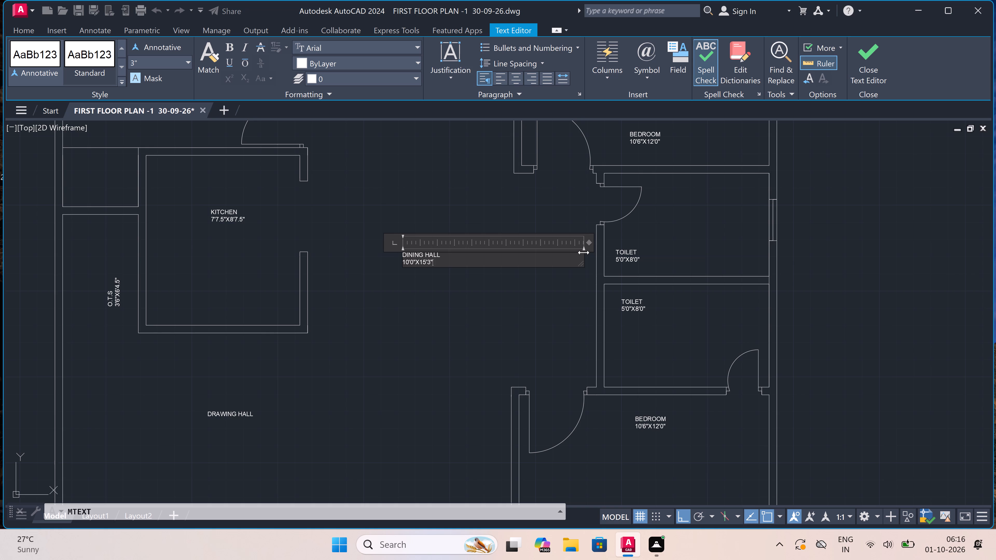
pyautogui.click(449, 286)
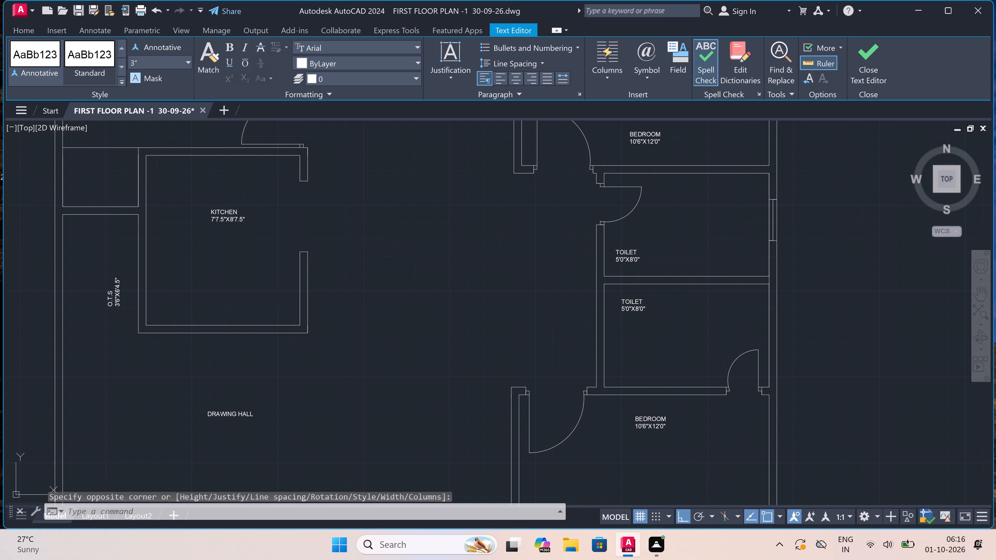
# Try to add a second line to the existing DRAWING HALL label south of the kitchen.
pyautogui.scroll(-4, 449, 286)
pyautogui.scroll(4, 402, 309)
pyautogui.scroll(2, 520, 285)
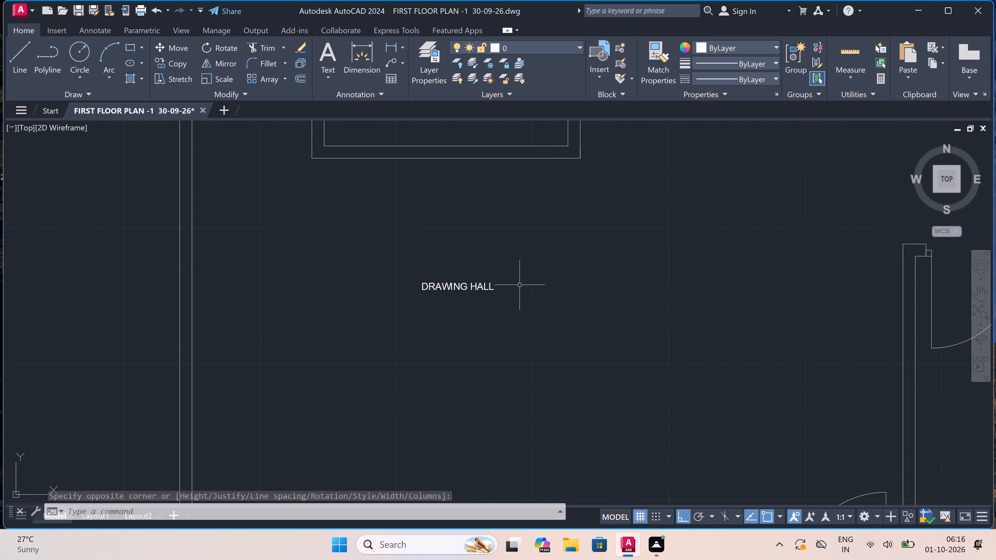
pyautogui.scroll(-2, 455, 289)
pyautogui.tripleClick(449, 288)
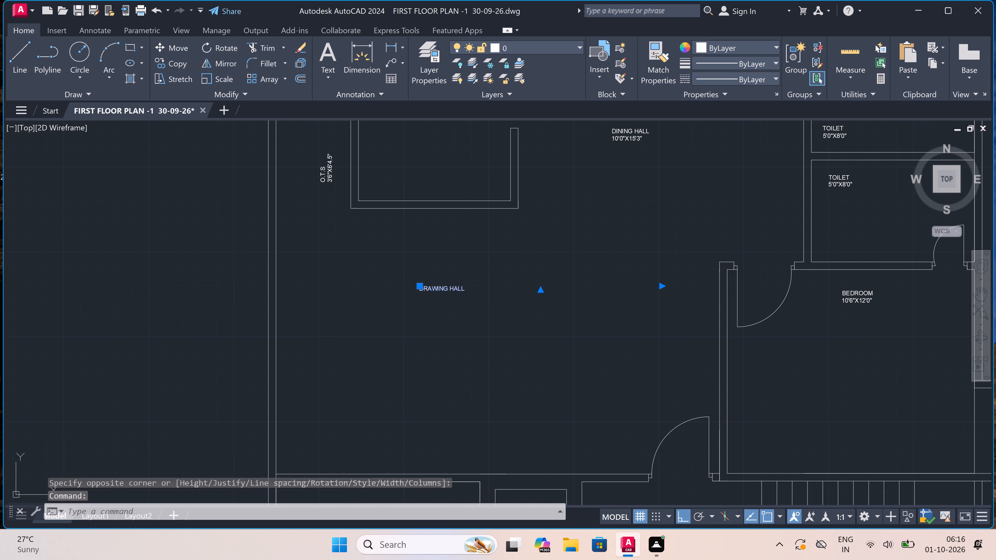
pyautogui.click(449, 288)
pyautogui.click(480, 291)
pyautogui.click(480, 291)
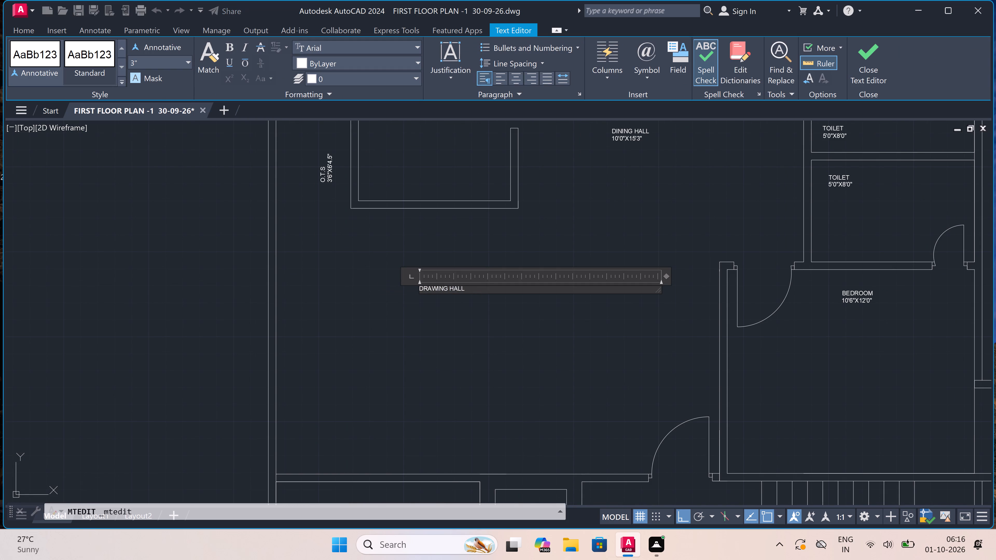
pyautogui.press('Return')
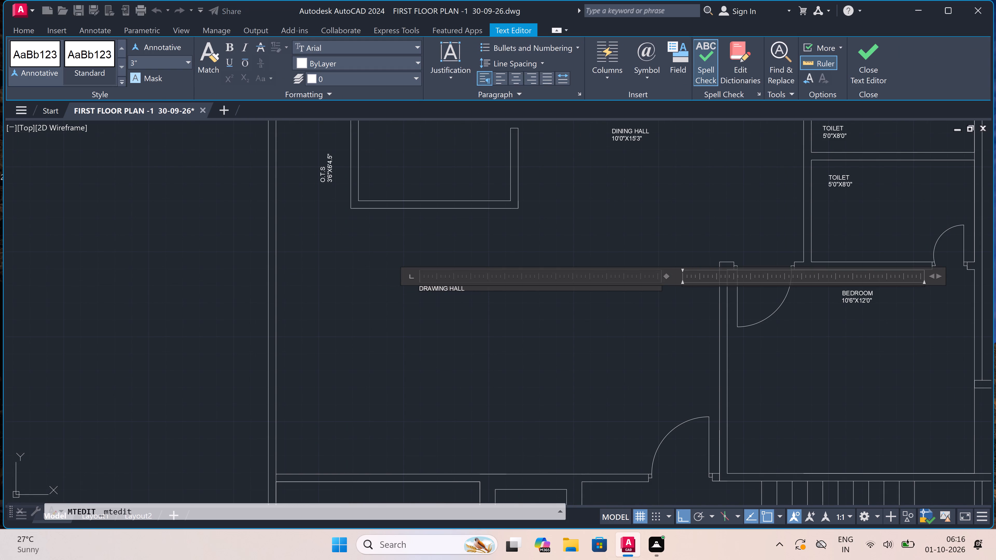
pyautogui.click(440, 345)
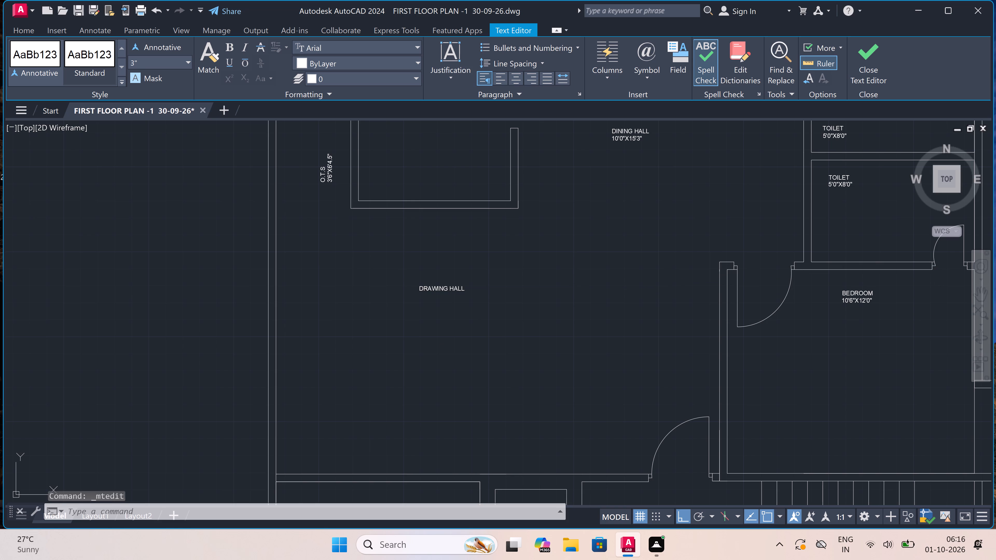
# Delete the DRAWING HALL label from the open space south of the kitchen.
pyautogui.click(548, 216)
pyautogui.click(391, 330)
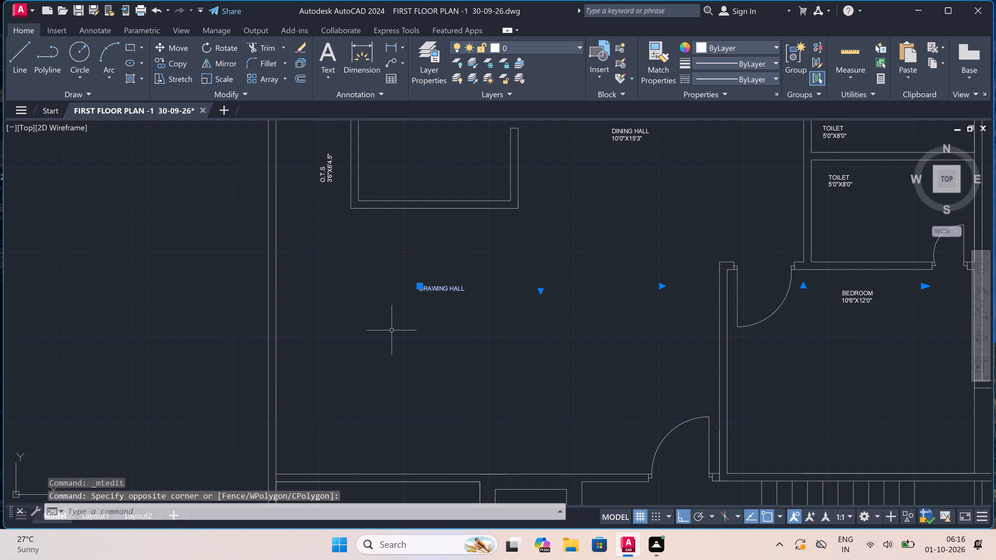
pyautogui.press('Delete')
# Add a multiline text label in the open space south of the kitchen reading DRAWING HALL with 21'10.5"X10'6" on the second line.
pyautogui.write('MT')
pyautogui.press('space')
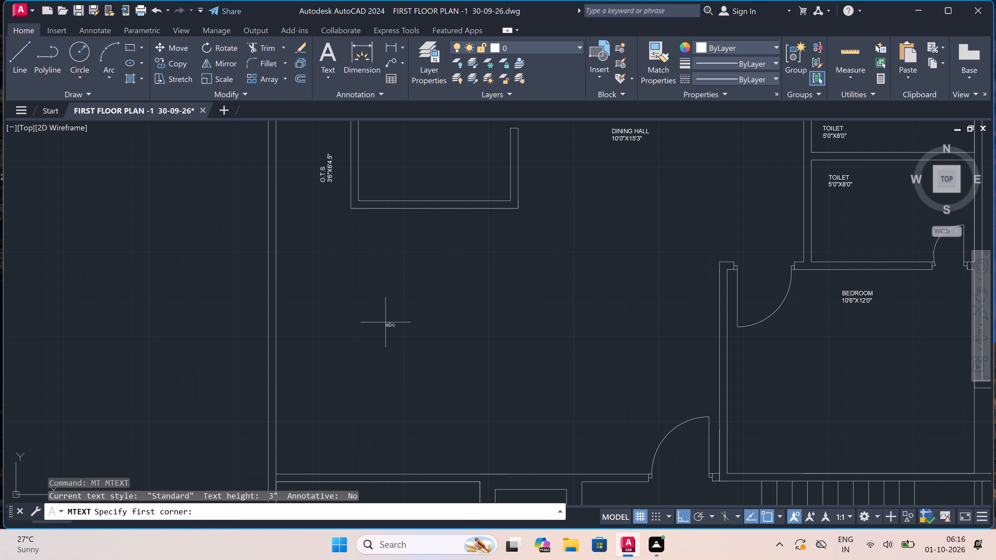
pyautogui.moveTo(382, 318); pyautogui.dragTo(385, 317)
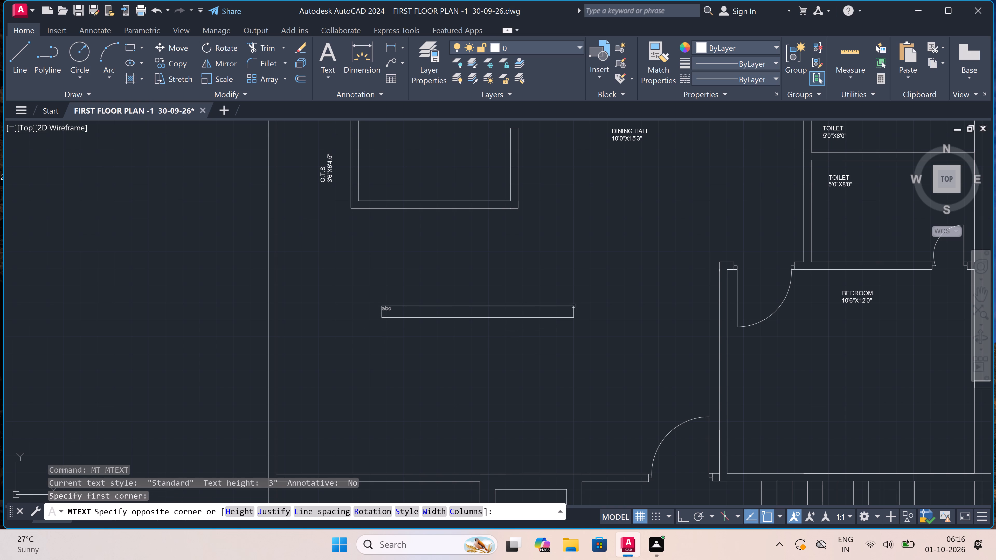
pyautogui.click(576, 302)
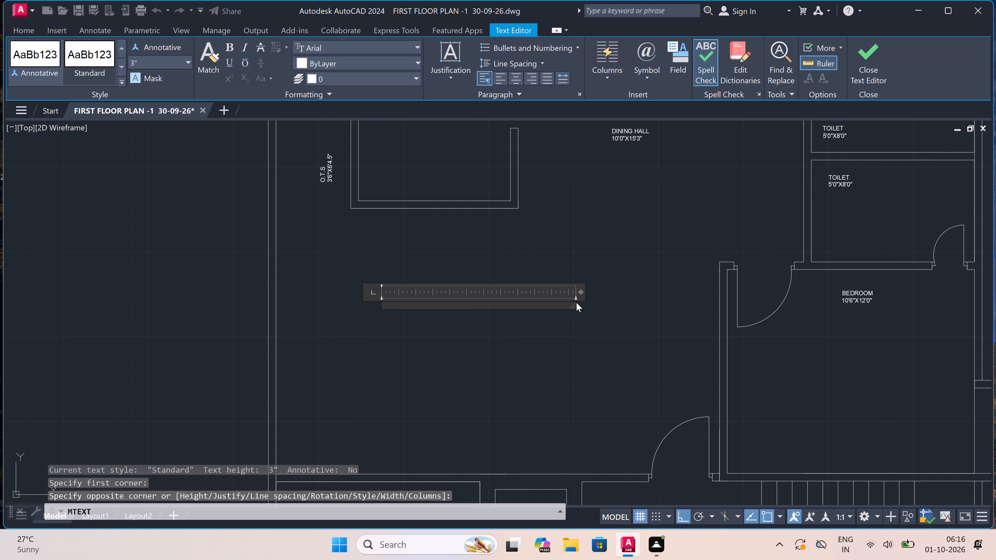
pyautogui.write('DRAWING')
pyautogui.press('space')
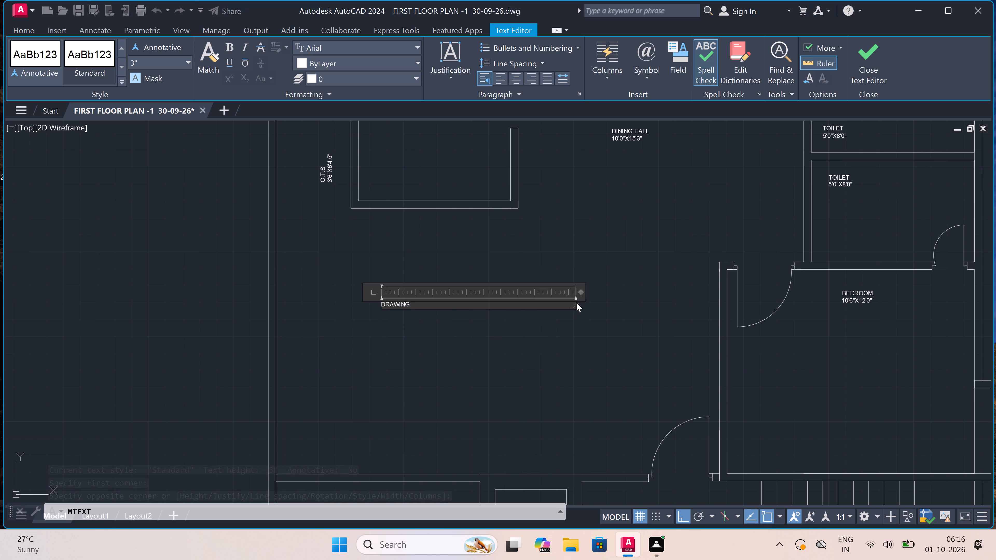
pyautogui.write('HALL')
pyautogui.press('Return')
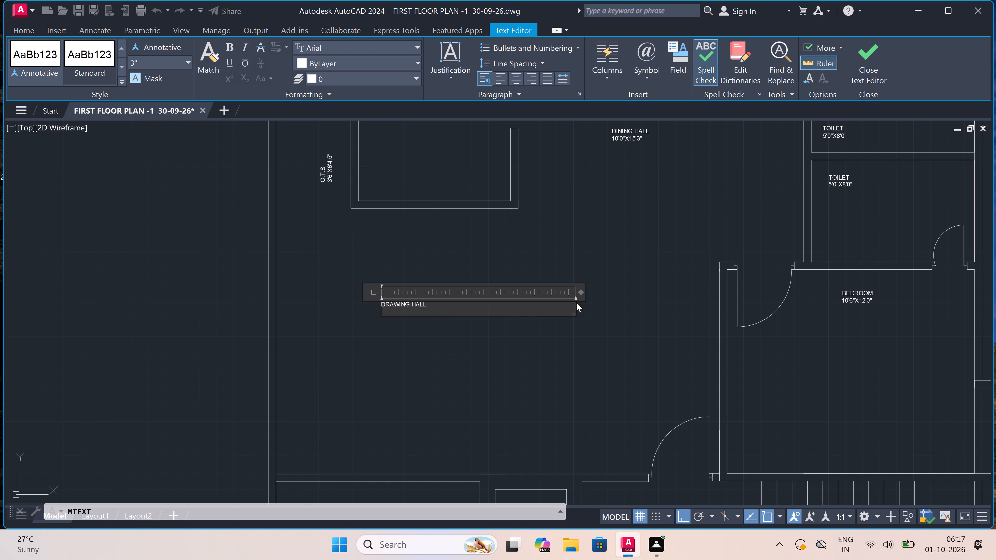
pyautogui.write('21')
pyautogui.press("'")
pyautogui.press('1')
pyautogui.press('0')
pyautogui.press('.')
pyautogui.press('5')
pyautogui.hotkey('shift', '"')
pyautogui.press('x')
pyautogui.press('1')
pyautogui.write("0'")
pyautogui.press('6')
pyautogui.hotkey('shift', '"')
pyautogui.click(460, 342)
# Add a multiline text label in the room south of the drawing hall, west of the lift shaft, reading BEDROOM with 10'0"X13'3" on the second line.
pyautogui.scroll(-2, 457, 329)
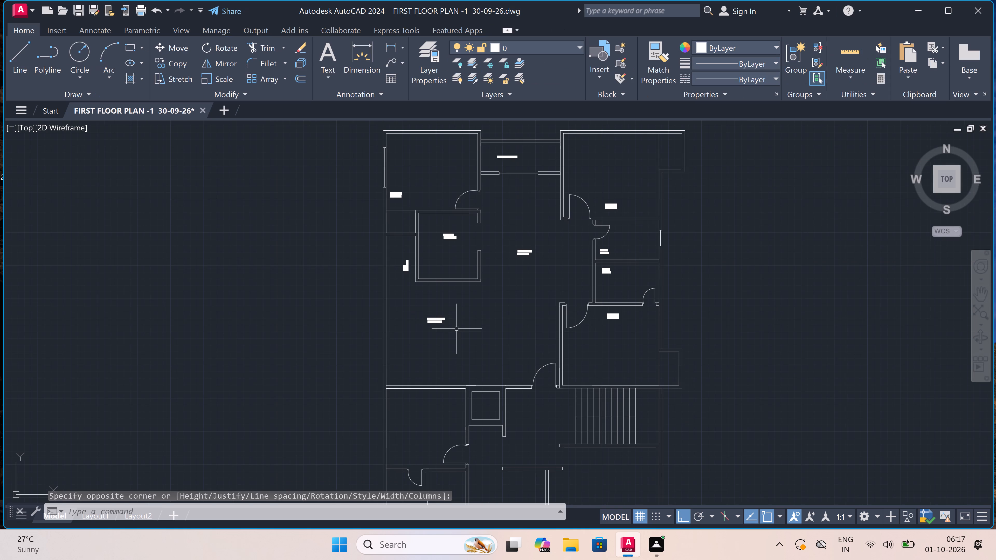
pyautogui.scroll(-1, 456, 329)
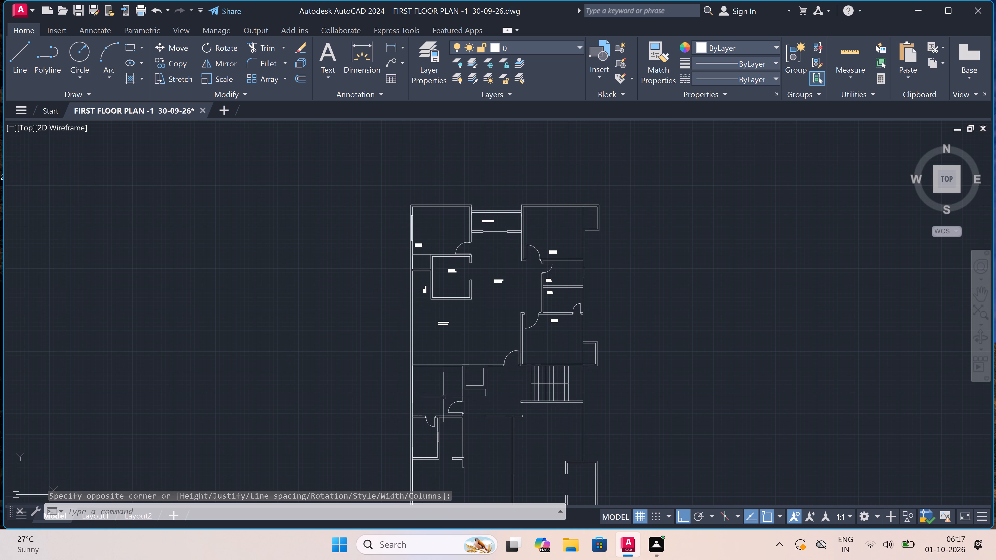
pyautogui.scroll(3, 442, 402)
pyautogui.press('space')
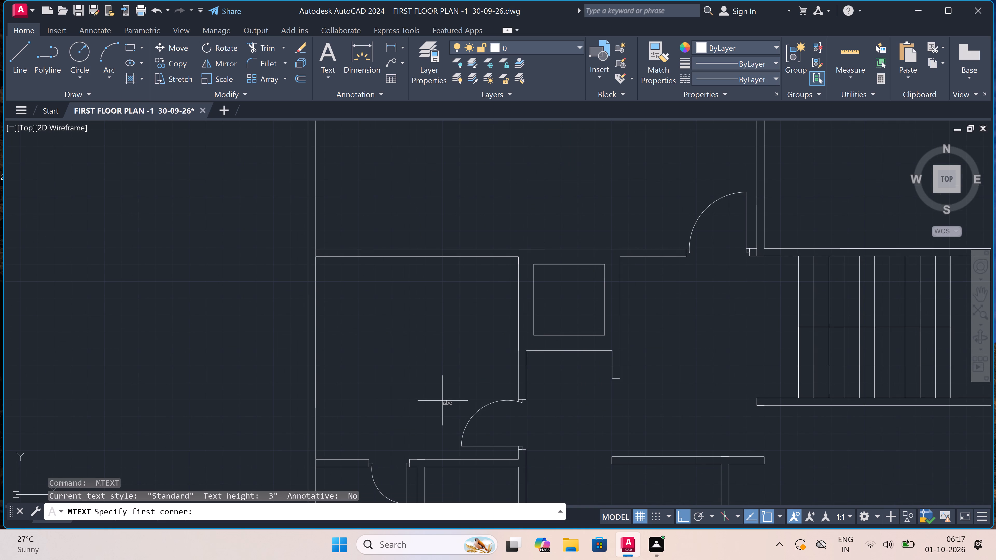
pyautogui.click(334, 431)
pyautogui.click(750, 445)
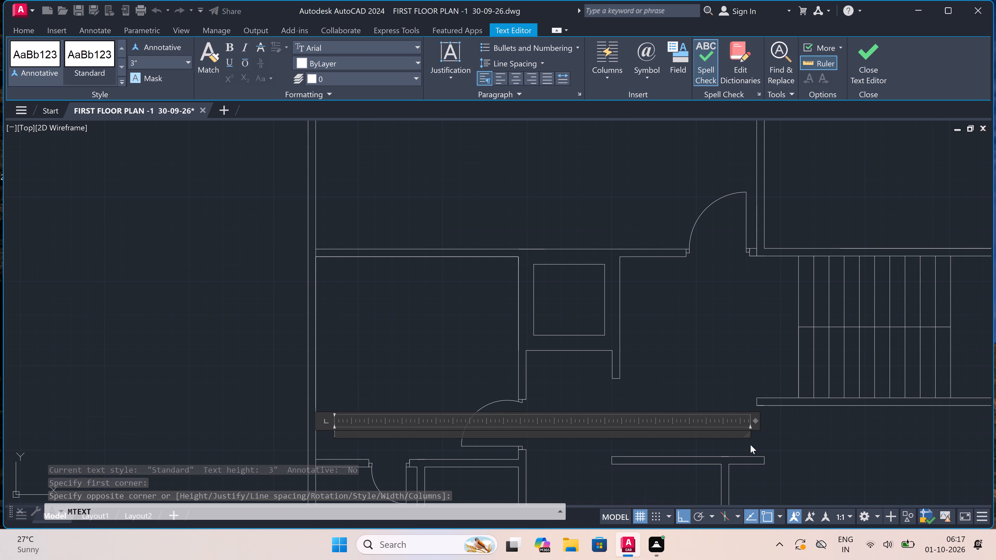
pyautogui.write('BEDR')
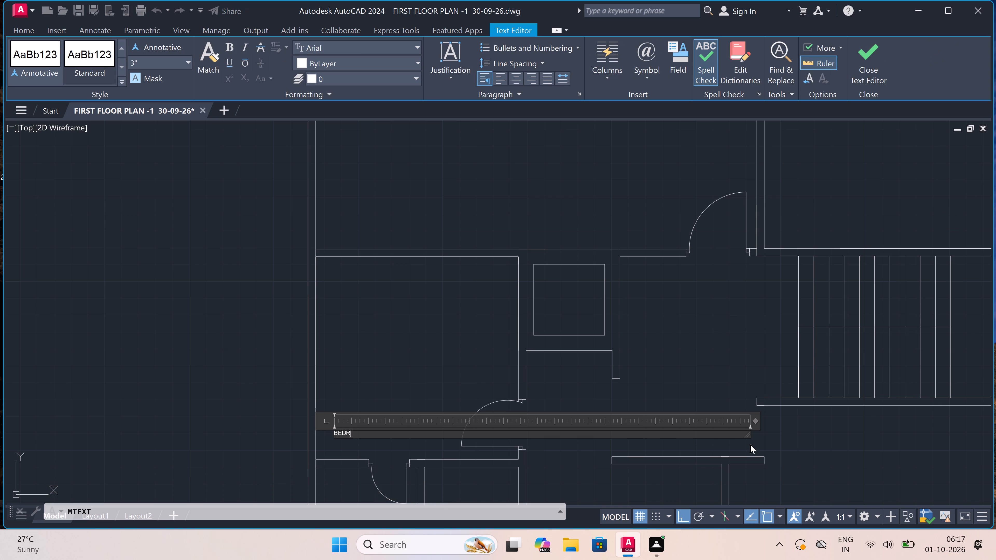
pyautogui.press('o')
pyautogui.write('OM')
pyautogui.press('Return')
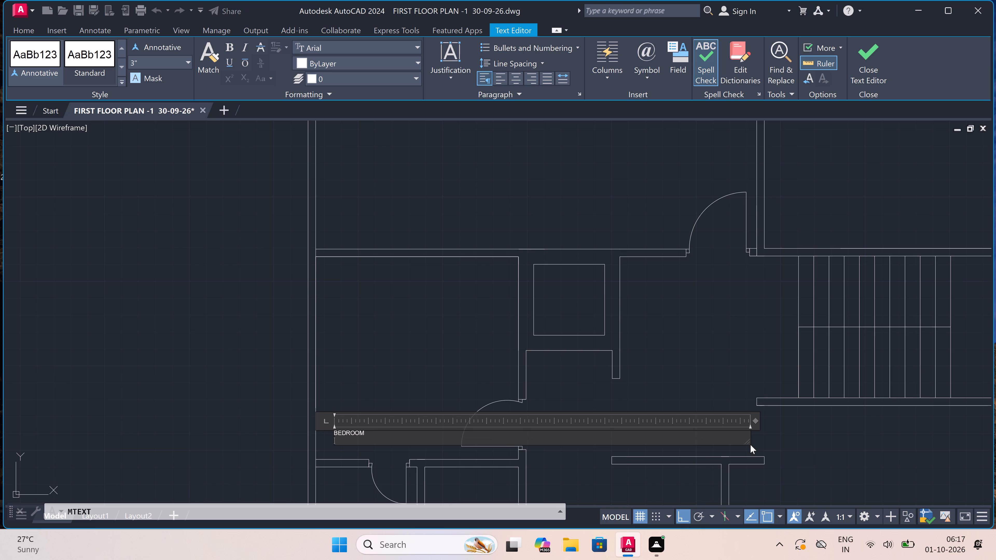
pyautogui.press('1')
pyautogui.write('0\'0"X')
pyautogui.press('1')
pyautogui.write("3'")
pyautogui.press('3')
pyautogui.hotkey('shift', '"')
pyautogui.click(381, 357)
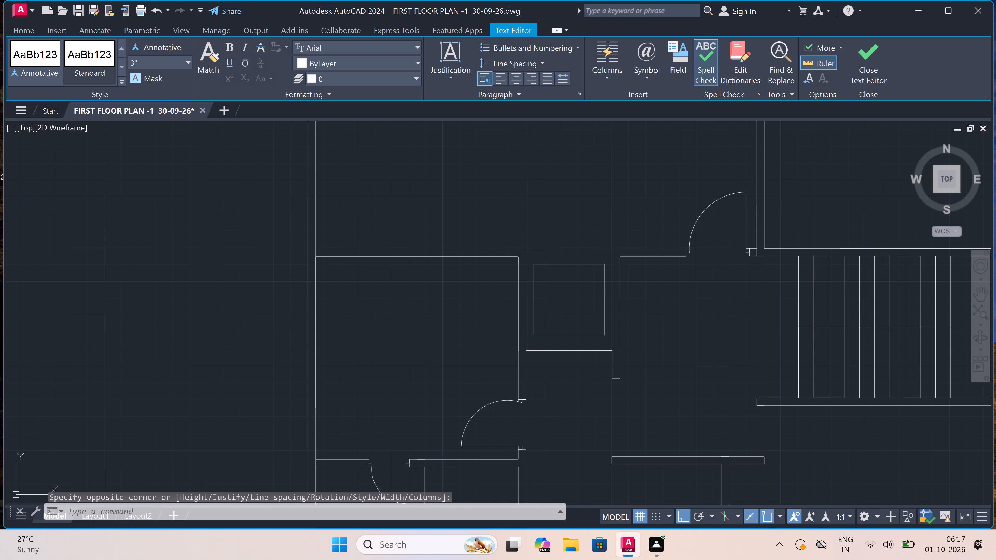
# Add a multiline text label inside the small square east of the new bedroom reading LIFT with 5'0"X5'0" on the second line.
pyautogui.scroll(-4, 381, 357)
pyautogui.scroll(4, 409, 350)
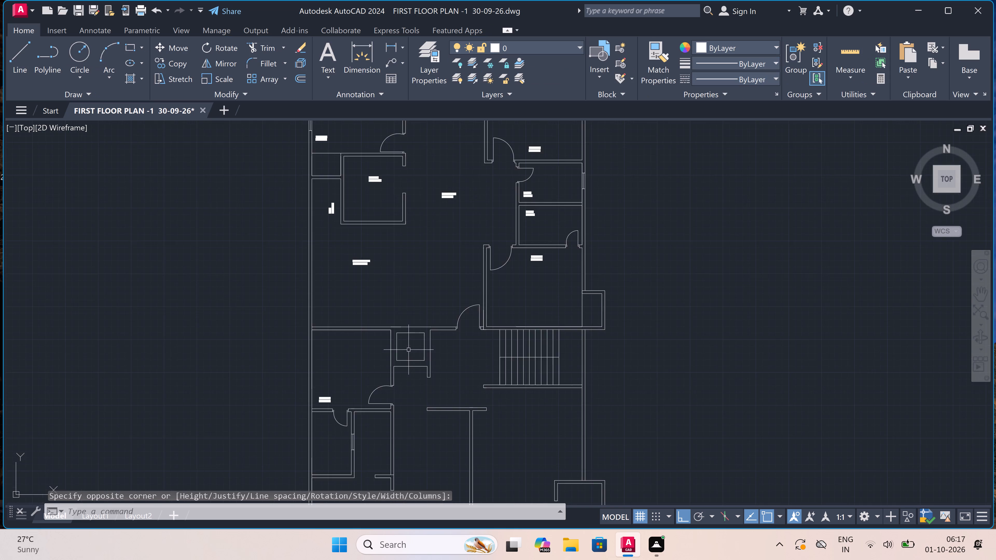
pyautogui.scroll(2, 413, 347)
pyautogui.press('space')
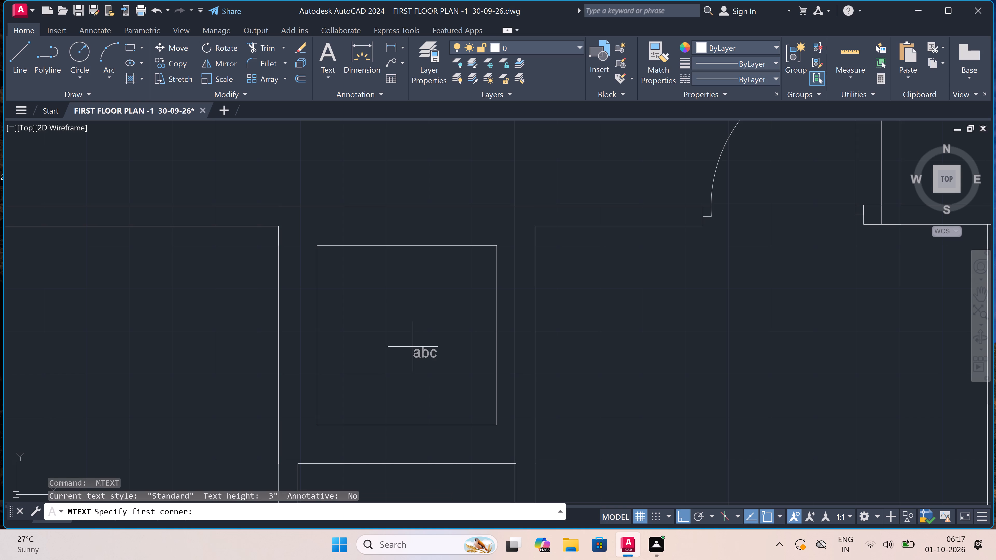
pyautogui.click(357, 318)
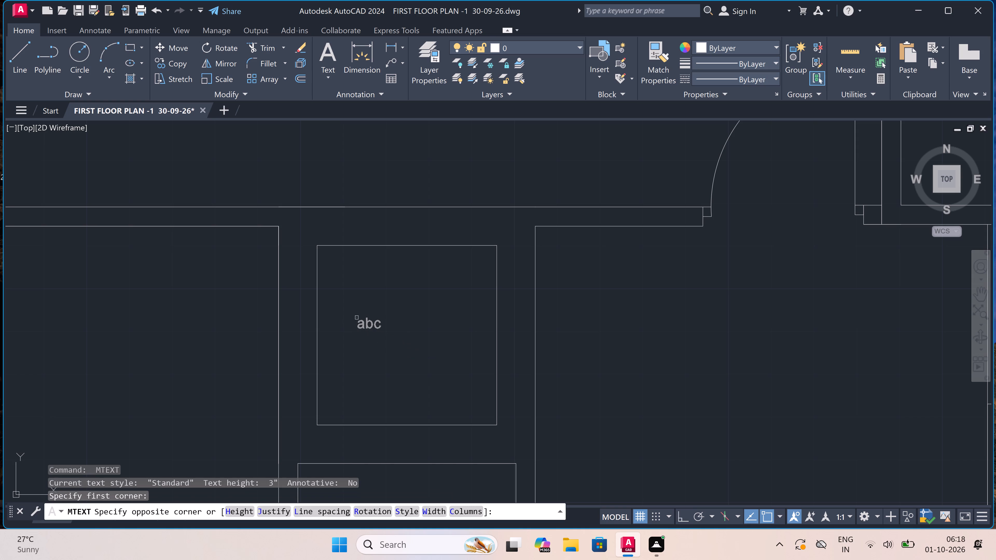
pyautogui.click(729, 312)
pyautogui.write('LI')
pyautogui.write('FT')
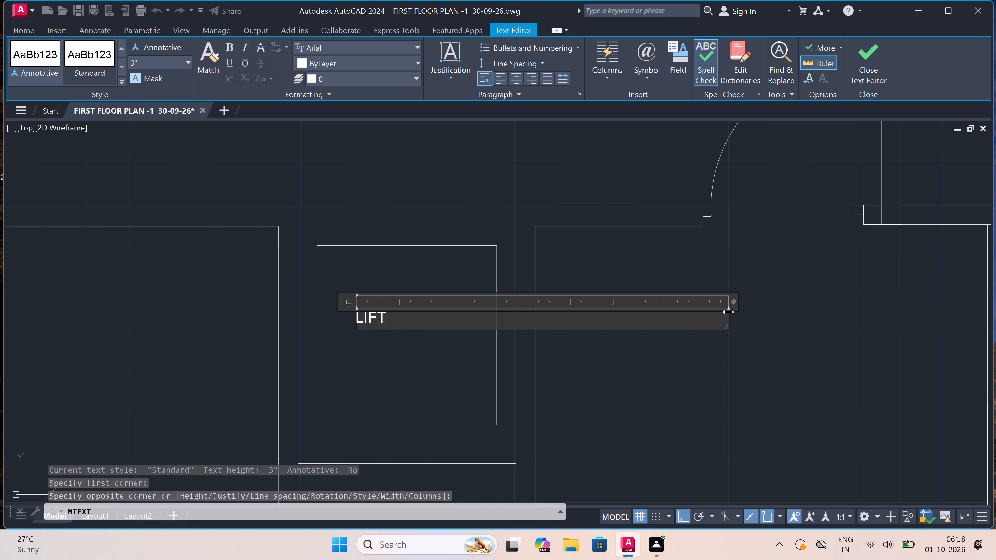
pyautogui.press('Return')
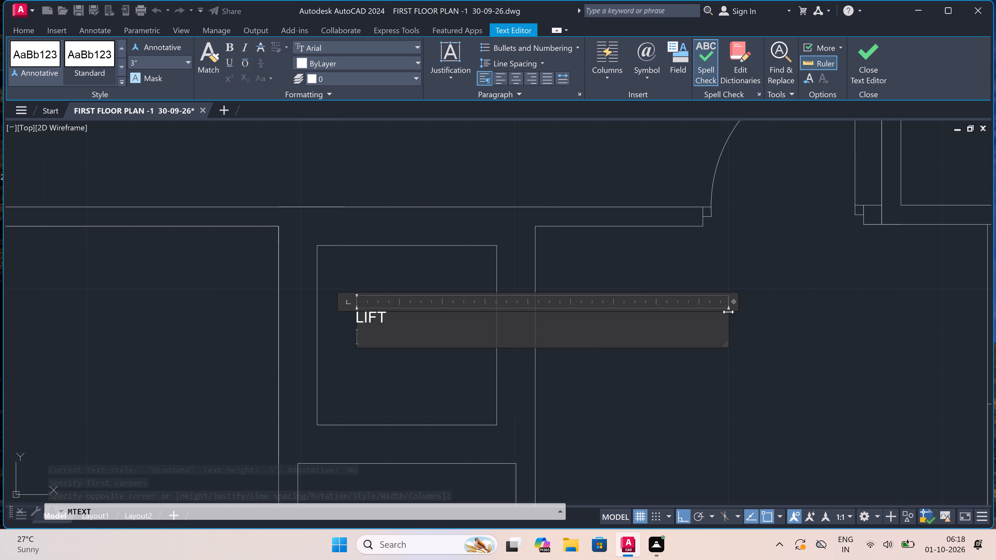
pyautogui.write('5\'0"')
pyautogui.press('x')
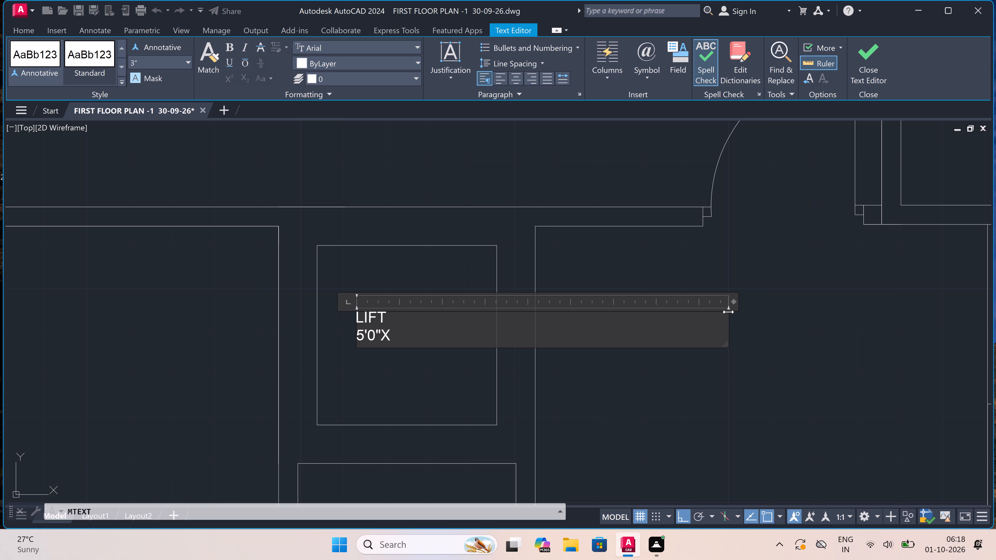
pyautogui.write('5\'0"')
pyautogui.click(430, 361)
# Draw two short horizontal lines across the lift's east wall, from the inner square to the outer wall line, marking the door opening.
pyautogui.write('L')
pyautogui.press('space')
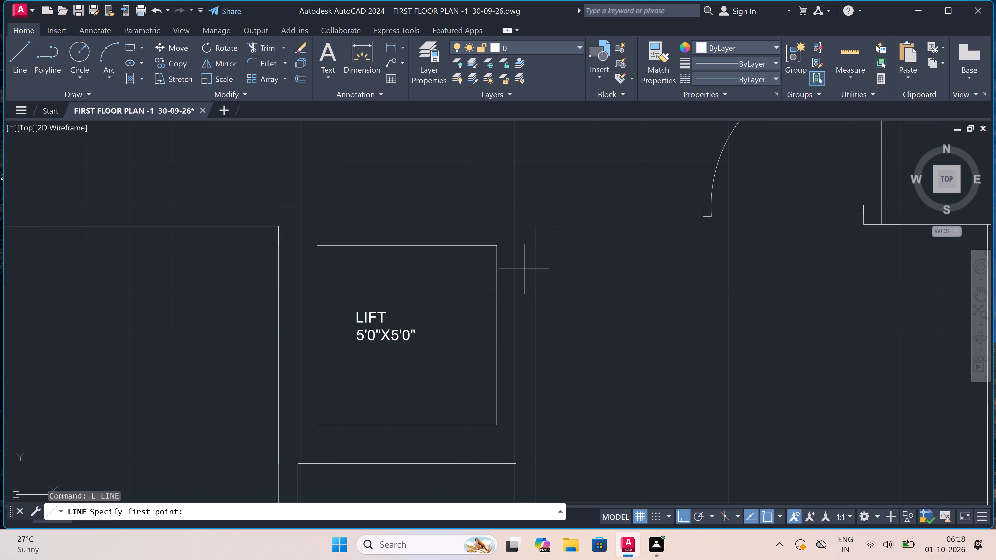
pyautogui.click(492, 276)
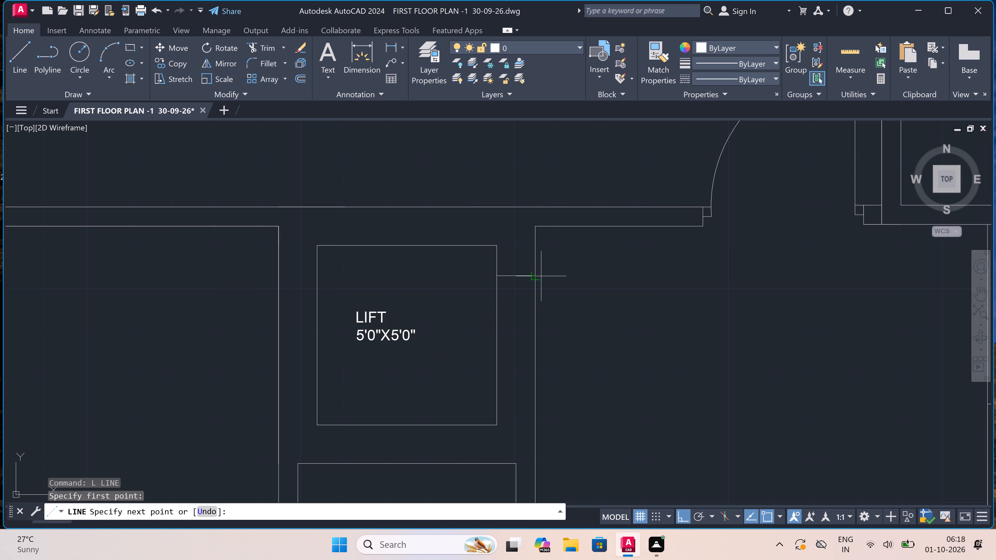
pyautogui.click(537, 280)
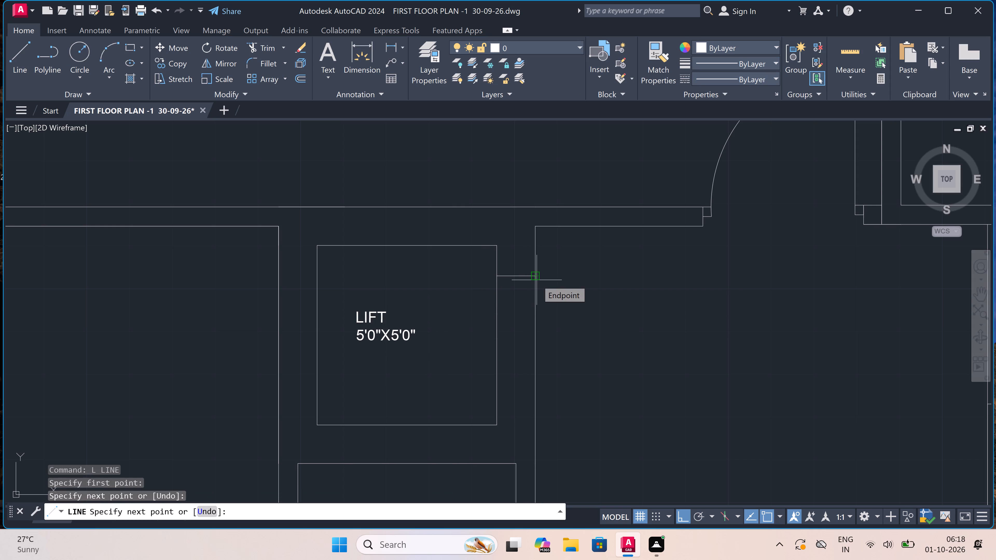
pyautogui.press('Escape')
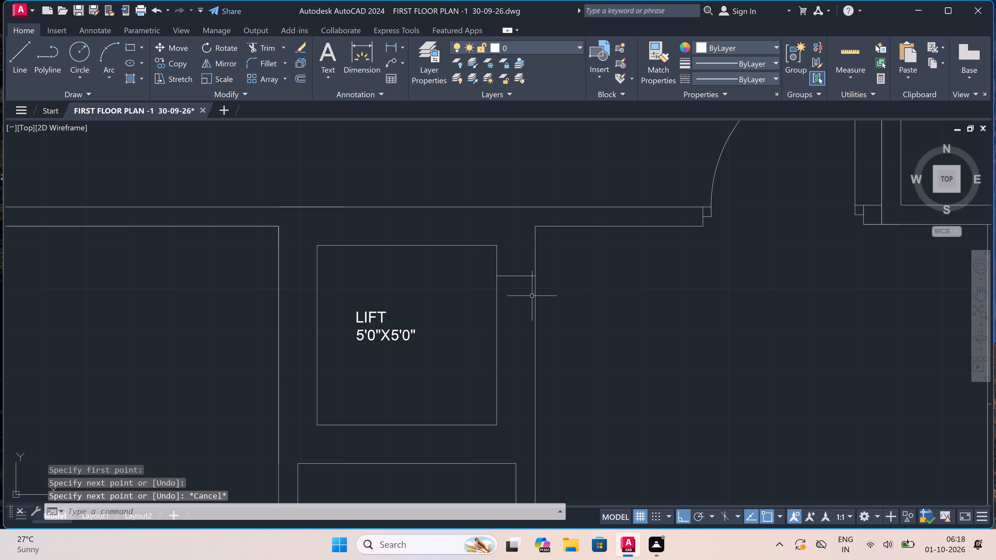
pyautogui.press('space')
pyautogui.click(498, 386)
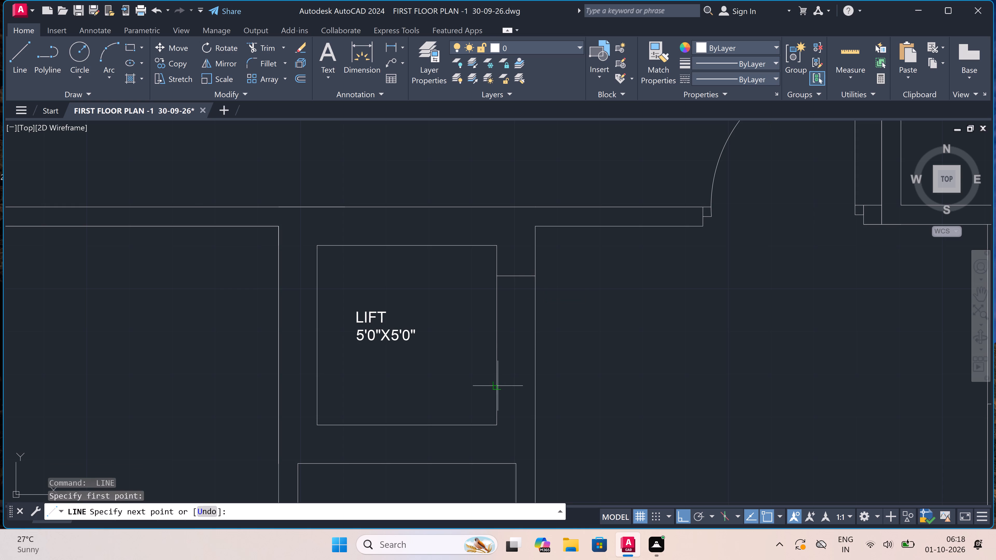
pyautogui.click(535, 388)
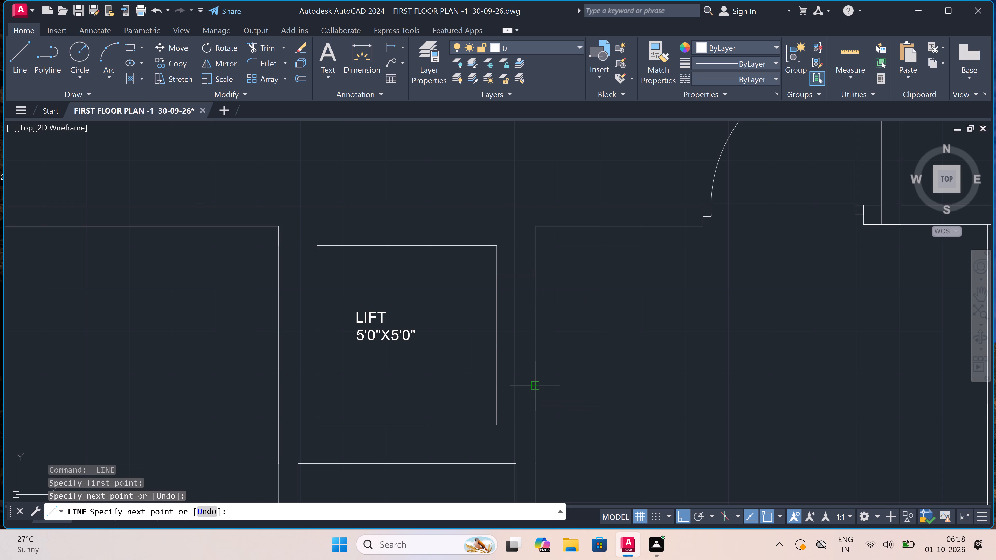
pyautogui.press('Escape')
# Trim both lines of the lift's east wall between the two short jamb lines to open the doorway.
pyautogui.write('TR')
pyautogui.press('space')
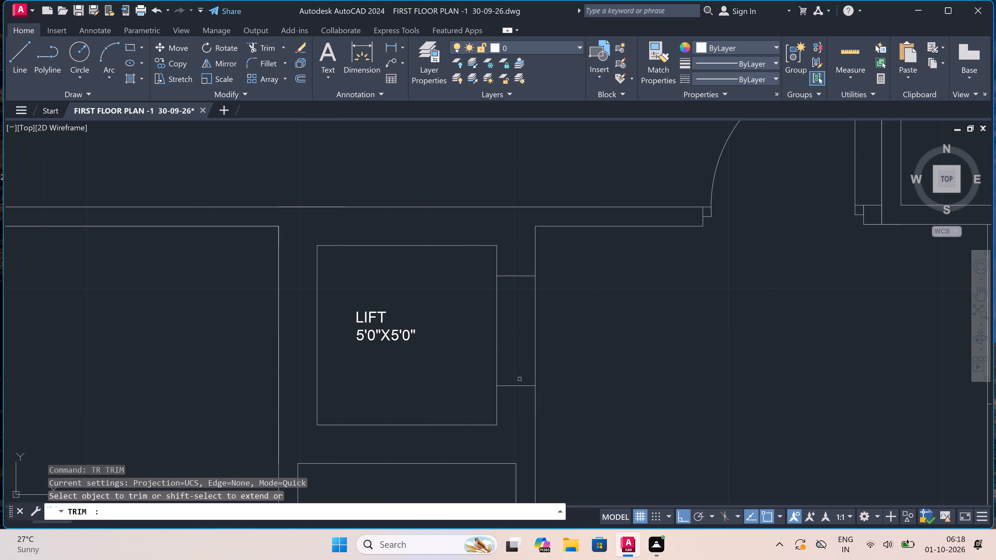
pyautogui.click(486, 358)
pyautogui.click(577, 345)
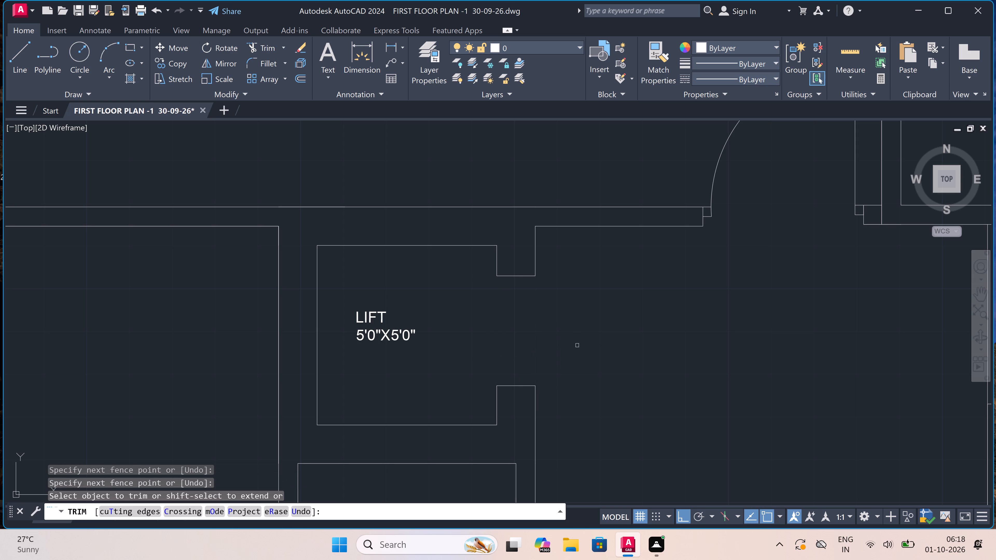
pyautogui.press('Escape')
# Add a multiline text label in the small room south of the west bedroom reading TOILET with 5'0"X8'0" on the second line.
pyautogui.scroll(-3, 525, 335)
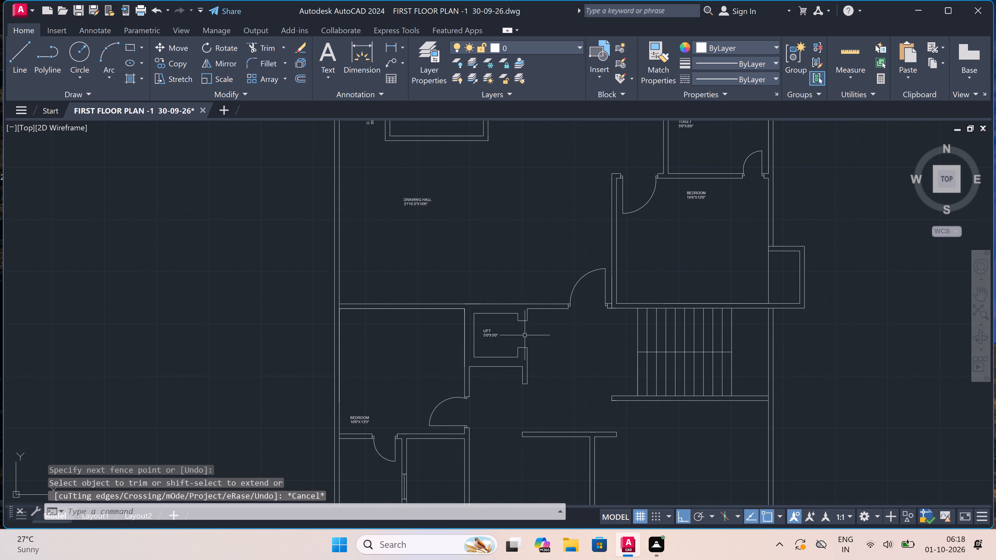
pyautogui.write('MT')
pyautogui.press('space')
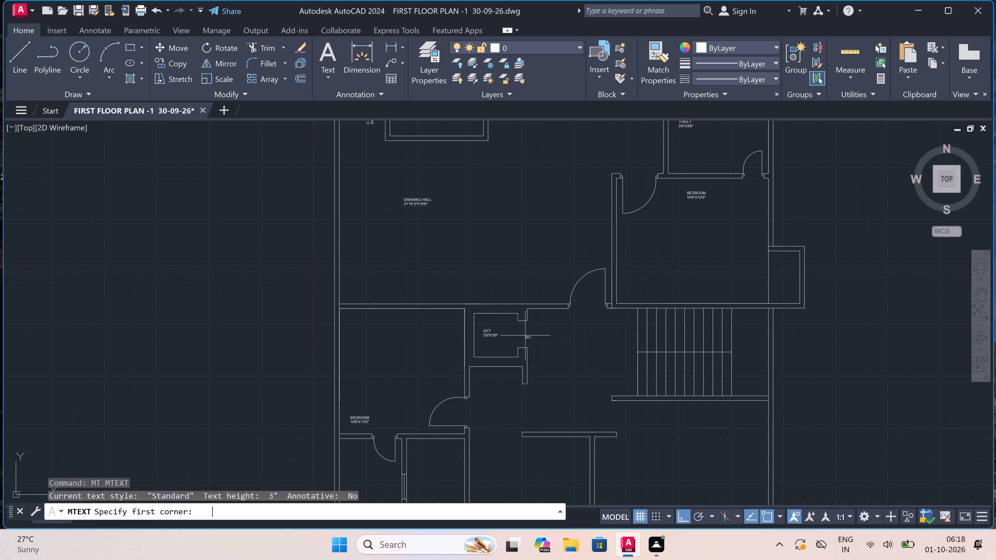
pyautogui.scroll(-1, 495, 285)
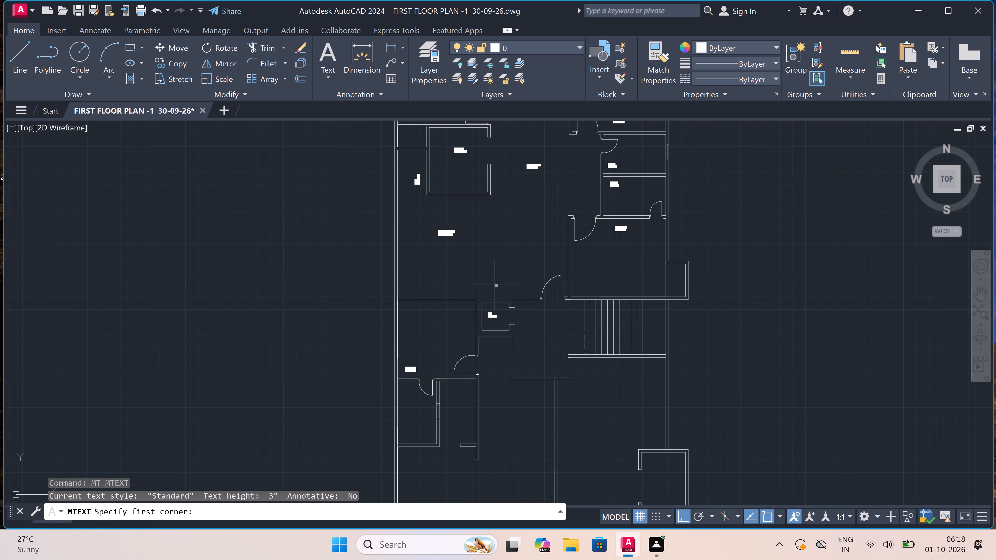
pyautogui.scroll(-1, 495, 285)
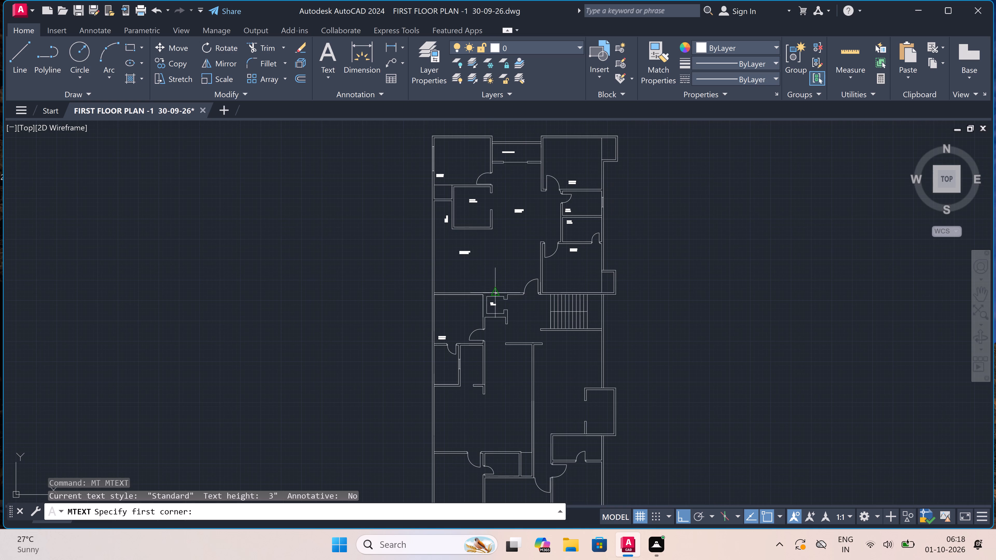
pyautogui.scroll(3, 441, 382)
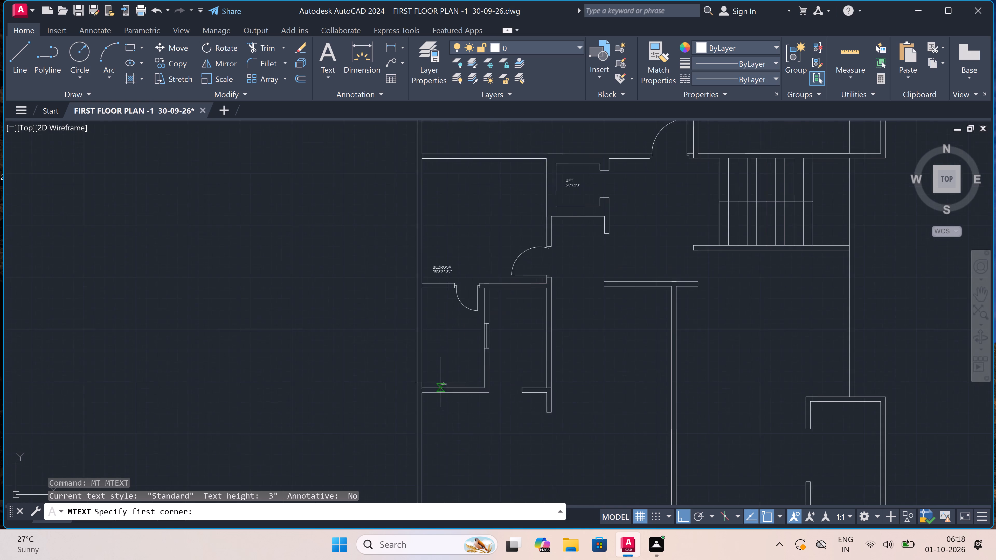
pyautogui.scroll(1, 461, 280)
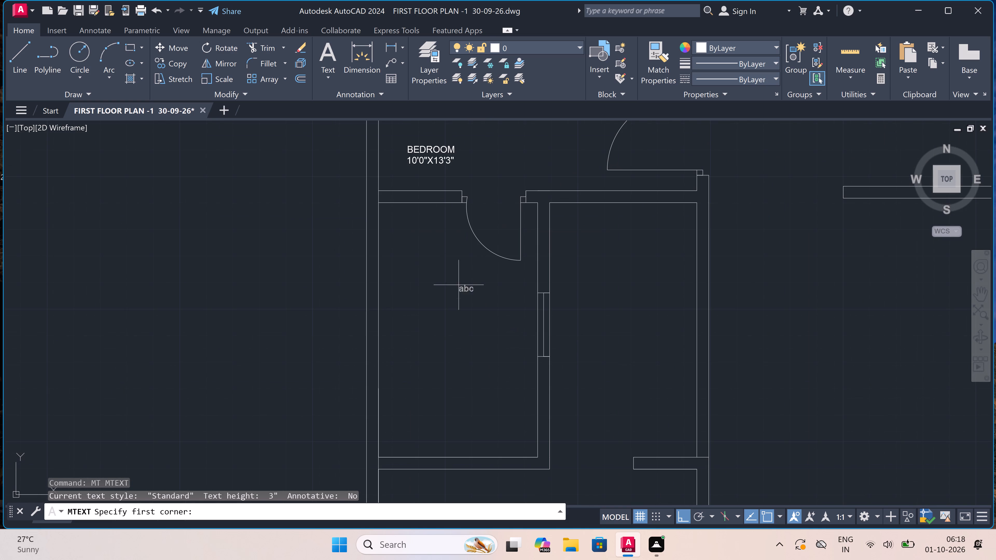
pyautogui.click(436, 294)
pyautogui.click(616, 292)
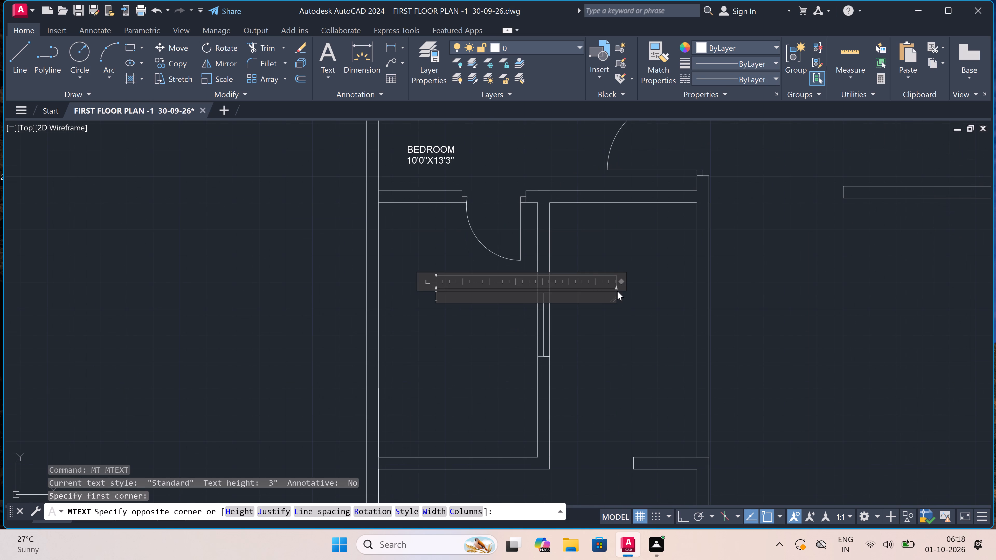
pyautogui.press('t')
pyautogui.press('o')
pyautogui.write('ILET')
pyautogui.press('Return')
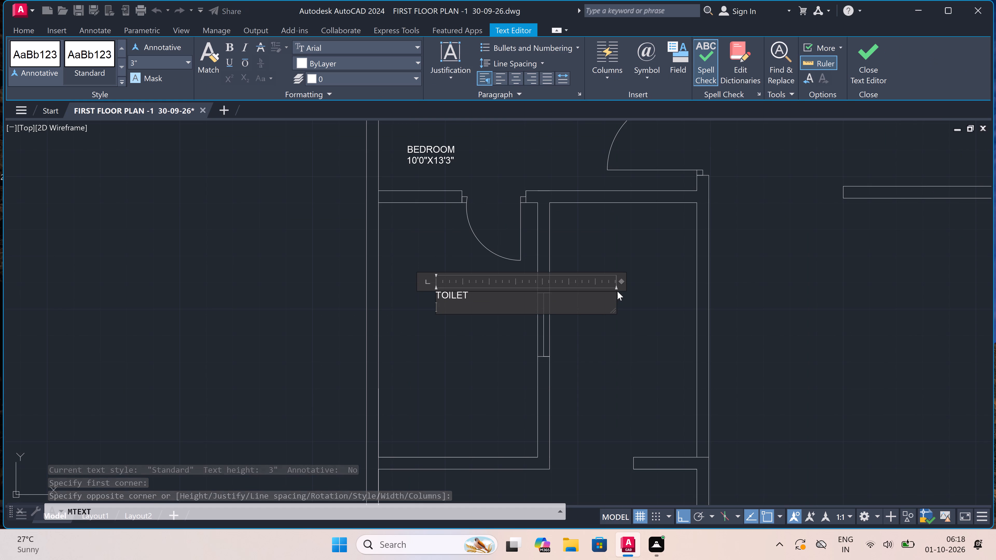
pyautogui.press('5')
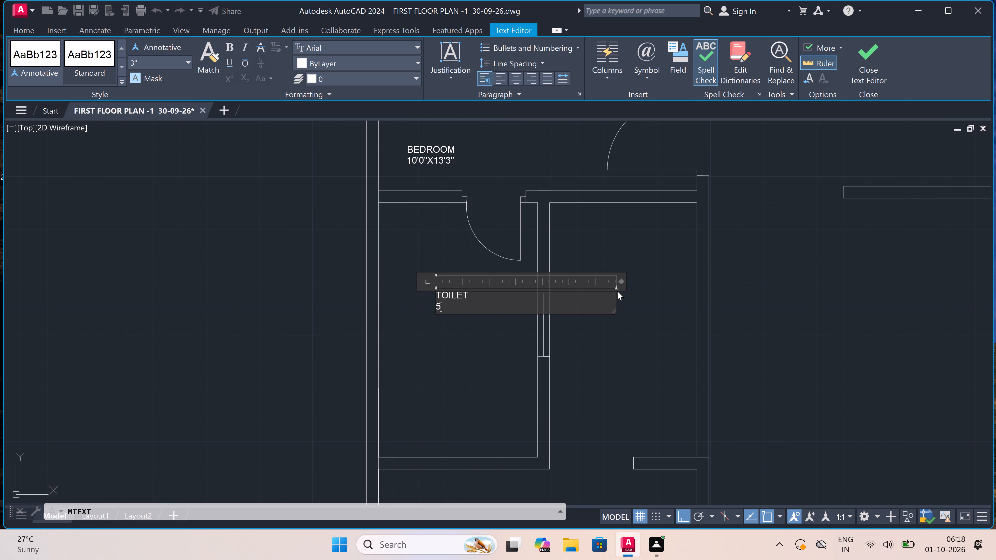
pyautogui.write('\'0"X')
pyautogui.write('8\'0"')
pyautogui.doubleClick(418, 352)
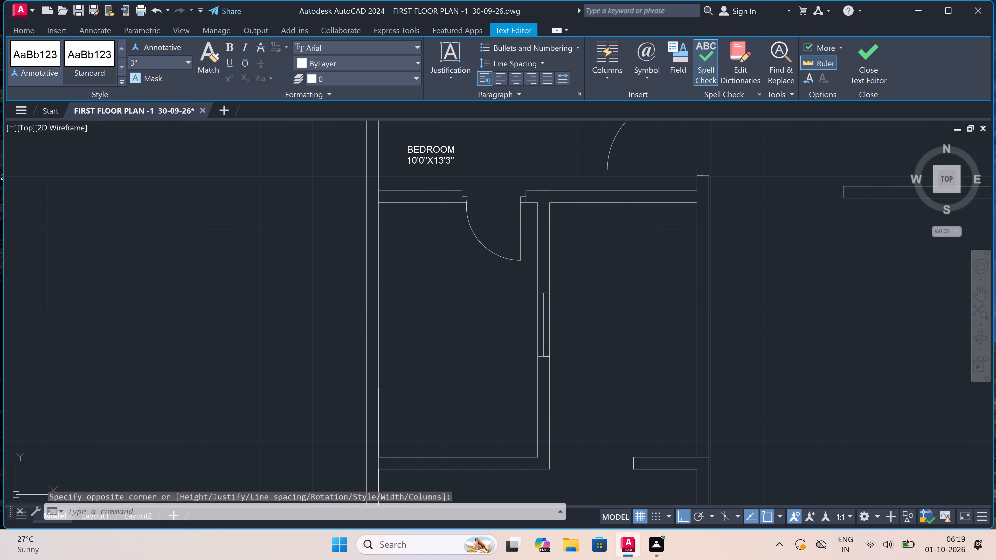
pyautogui.scroll(-3, 442, 344)
pyautogui.scroll(1, 548, 334)
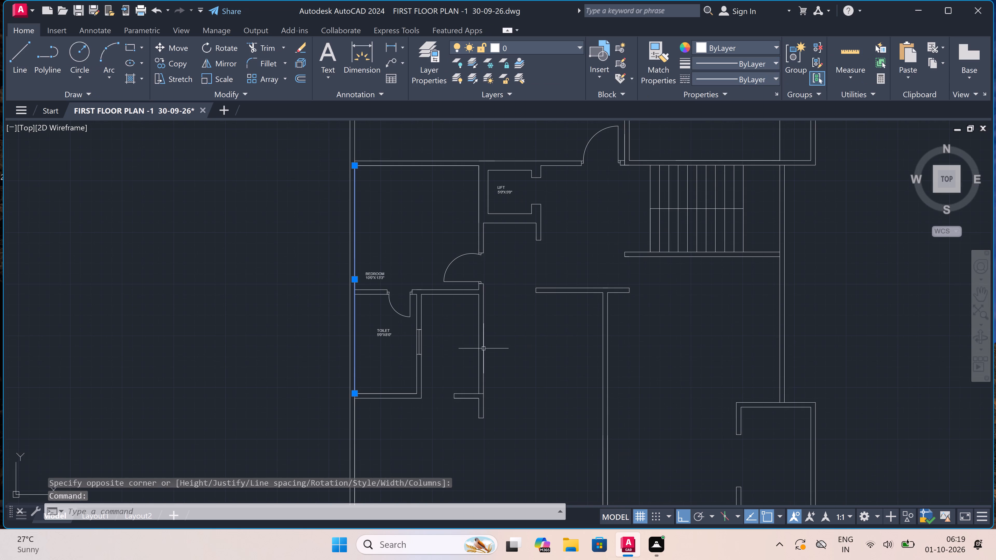
pyautogui.press('Escape')
# Add a multiline text label in the space directly east of the new toilet reading O.T.S with 4'7.5"X8'0" on the second line.
pyautogui.scroll(2, 426, 330)
pyautogui.press('space')
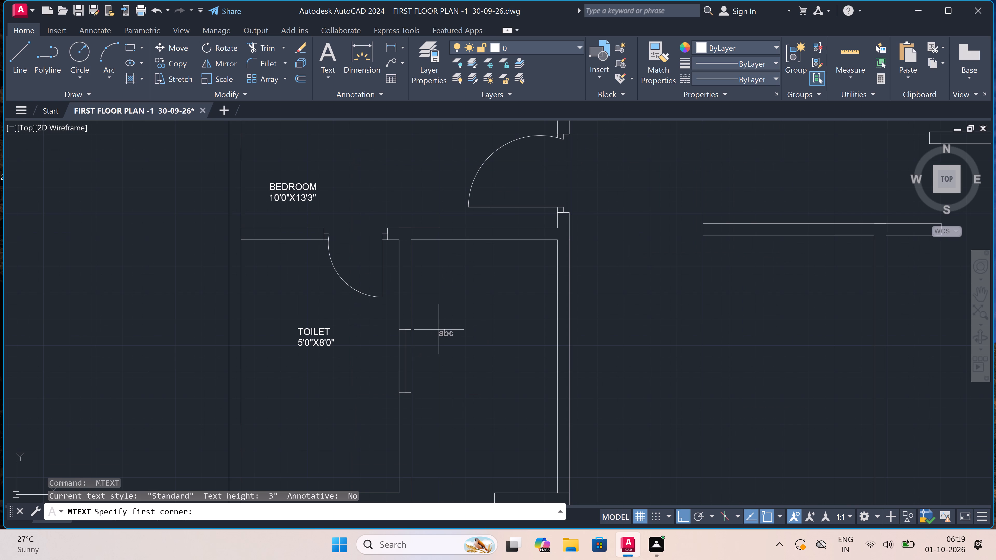
pyautogui.scroll(-2, 440, 332)
pyautogui.scroll(2, 440, 332)
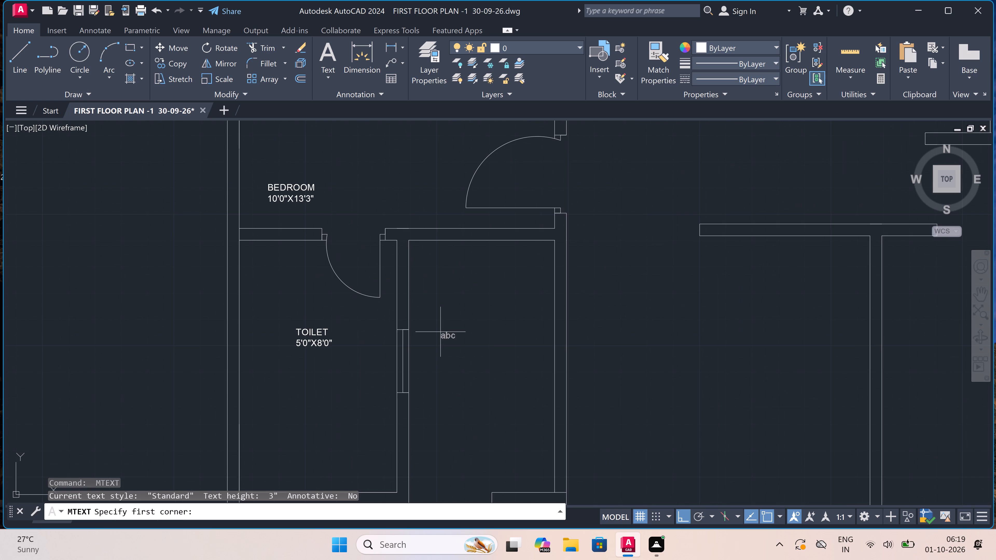
pyautogui.click(442, 332)
pyautogui.click(638, 368)
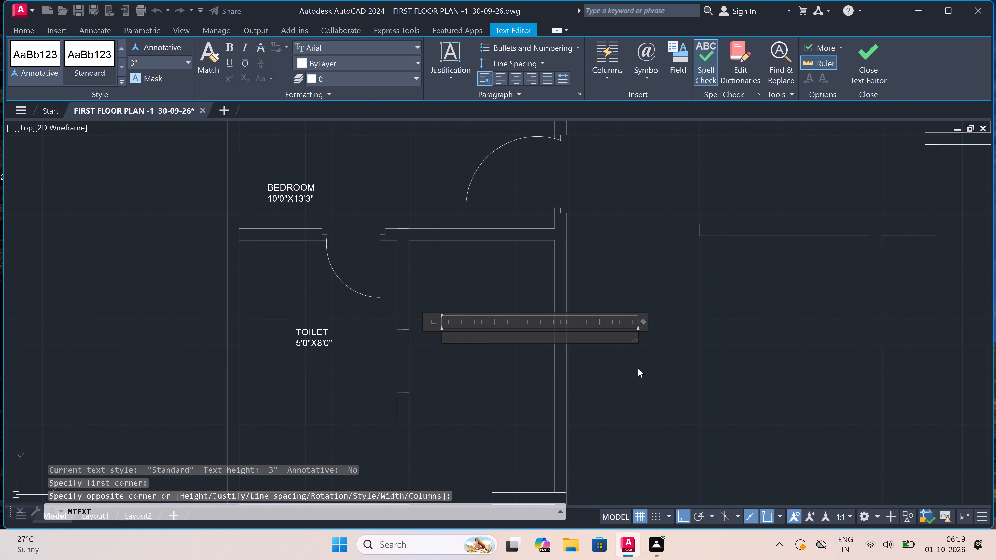
pyautogui.press('o')
pyautogui.press('.')
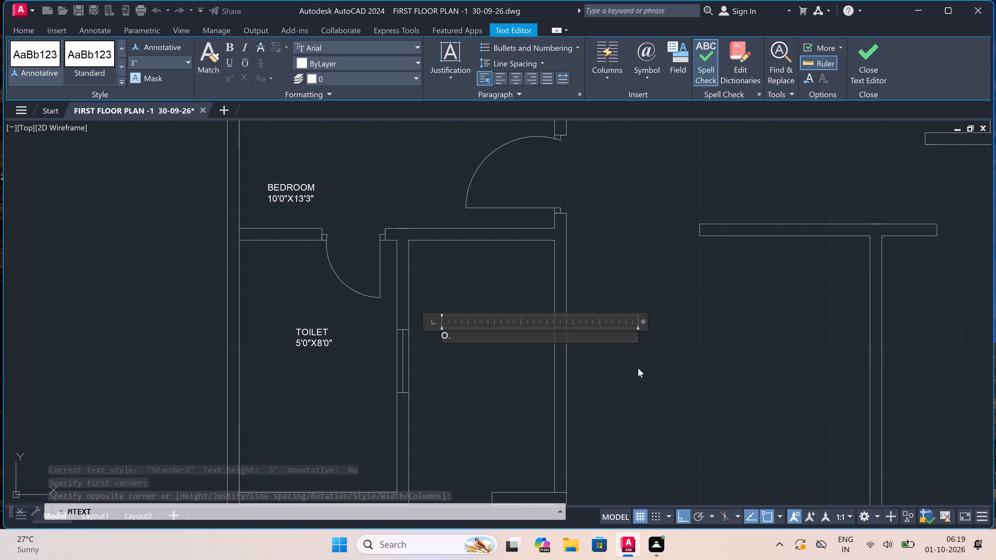
pyautogui.write('T.')
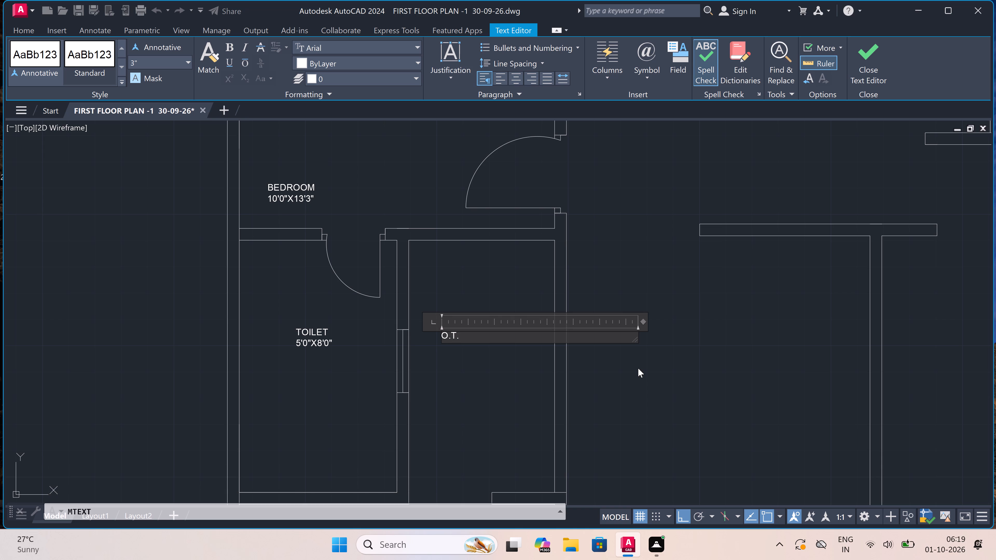
pyautogui.press('s')
pyautogui.press('Return')
pyautogui.write("4'")
pyautogui.write('7.5')
pyautogui.hotkey('shift', '"')
pyautogui.press('x')
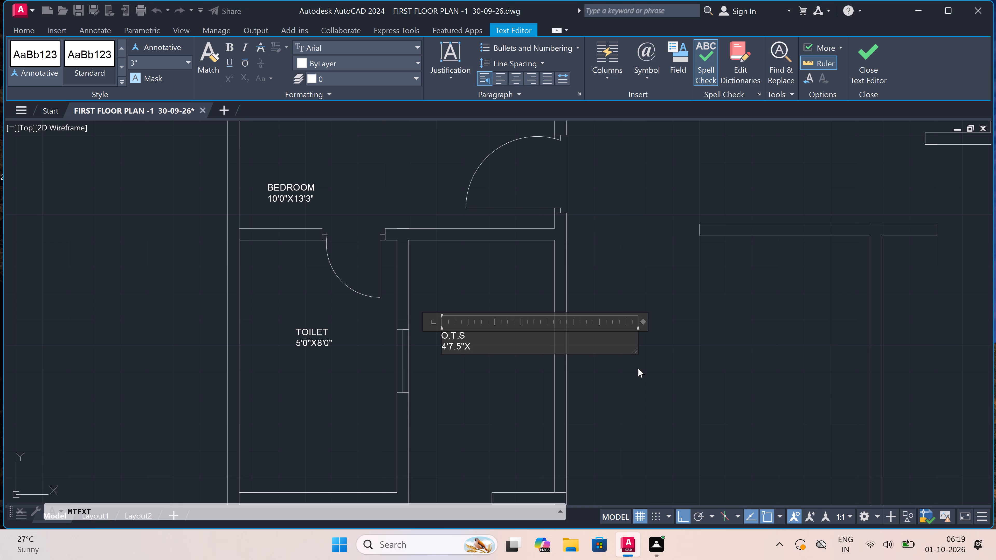
pyautogui.write('8\'0"')
pyautogui.click(482, 386)
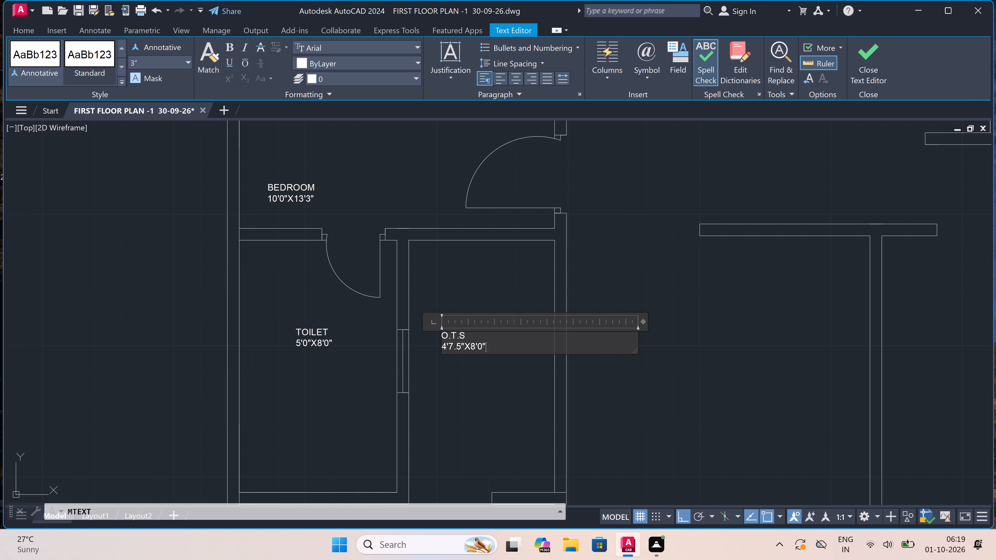
# Add a multiline text label in the open room south of the toilet and O.T.S reading KITCHEN with 10'0"X10'0" on the second line.
pyautogui.scroll(-4, 480, 365)
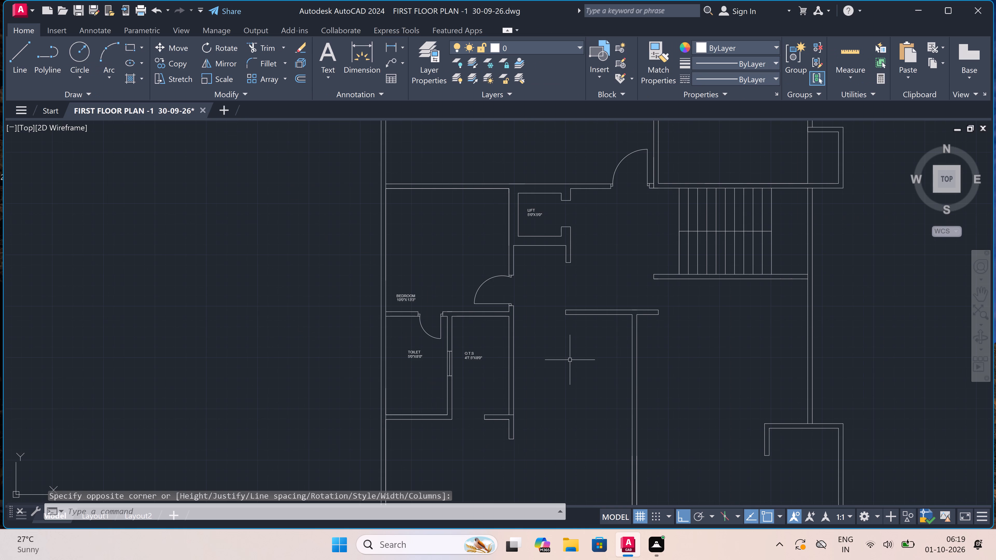
pyautogui.press('space')
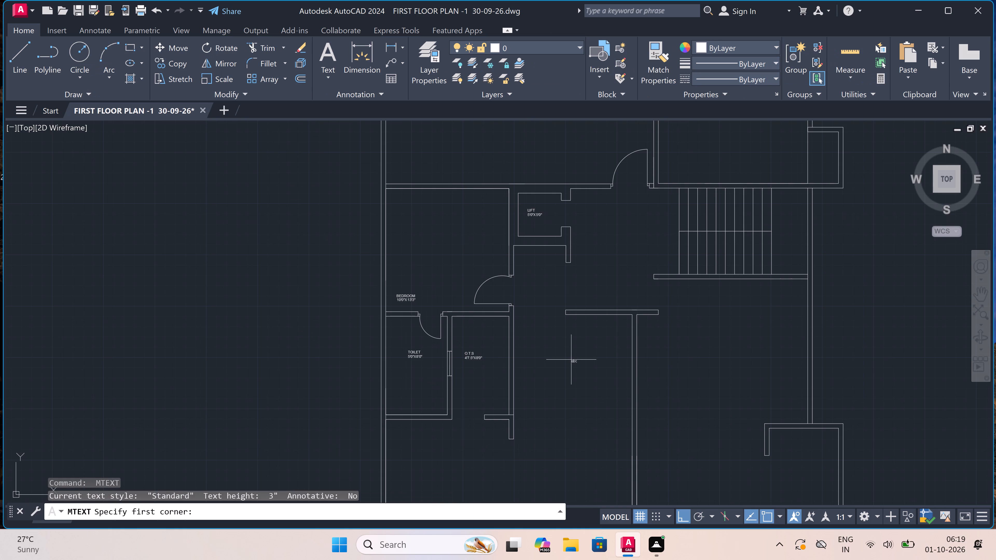
pyautogui.scroll(-4, 563, 378)
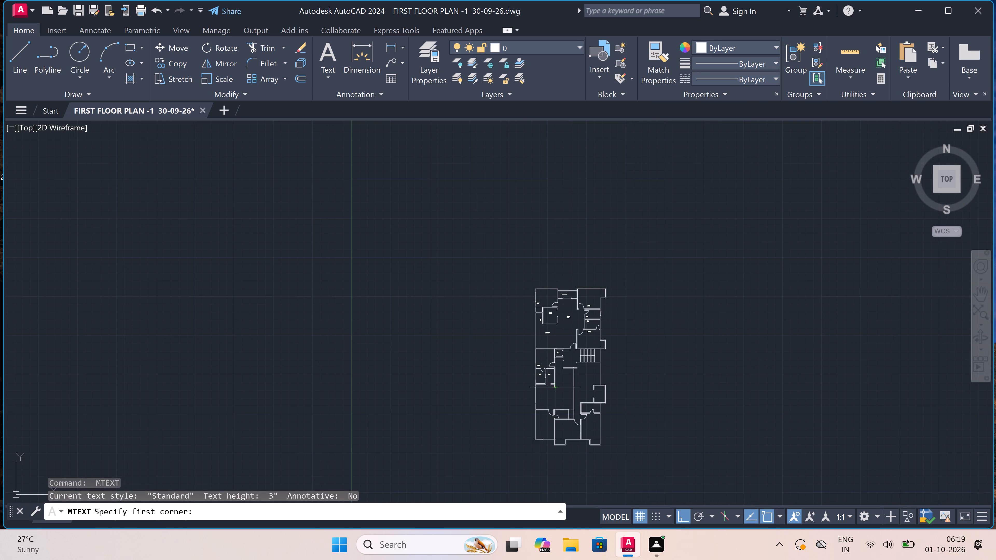
pyautogui.scroll(4, 553, 405)
pyautogui.scroll(2, 510, 354)
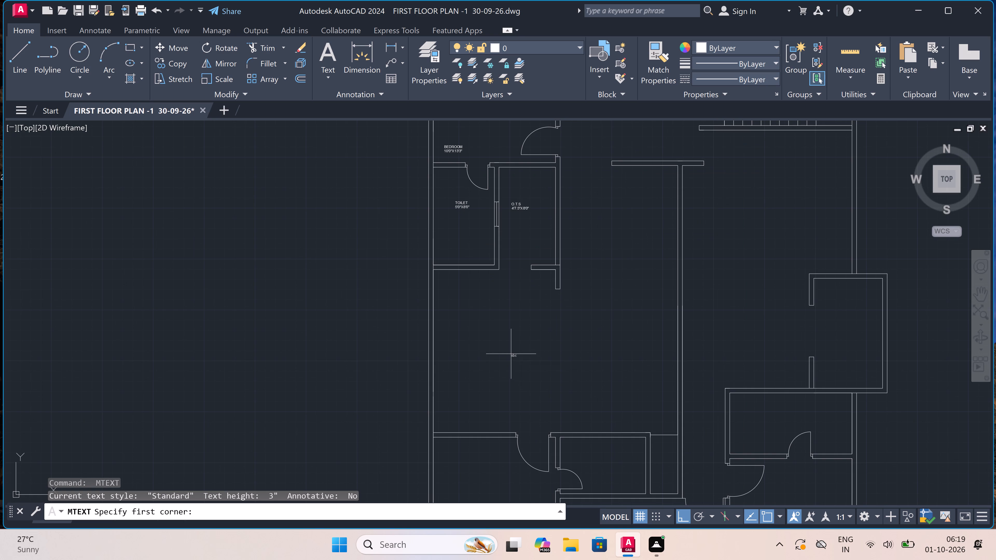
pyautogui.moveTo(473, 340); pyautogui.dragTo(476, 340)
pyautogui.click(745, 333)
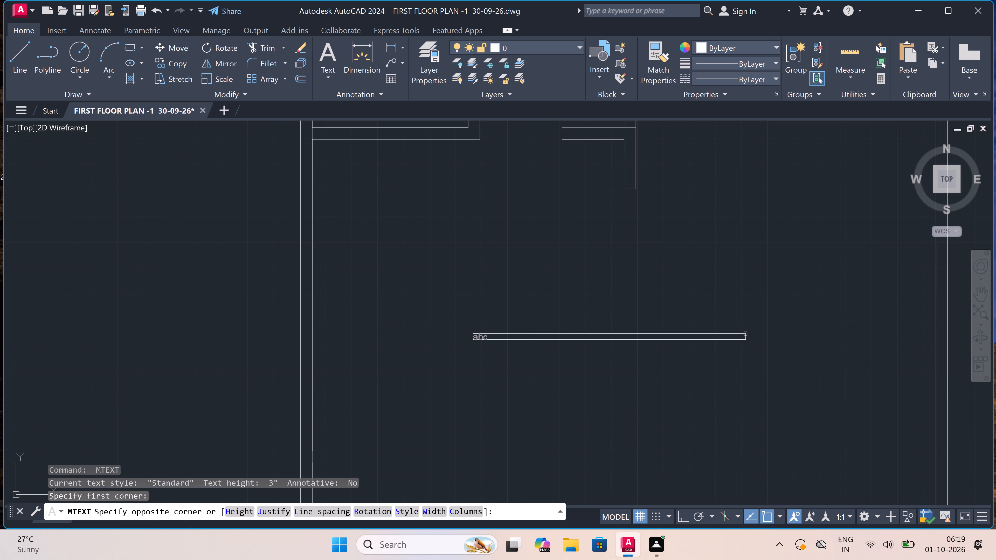
pyautogui.write('KITCHEN')
pyautogui.press('Return')
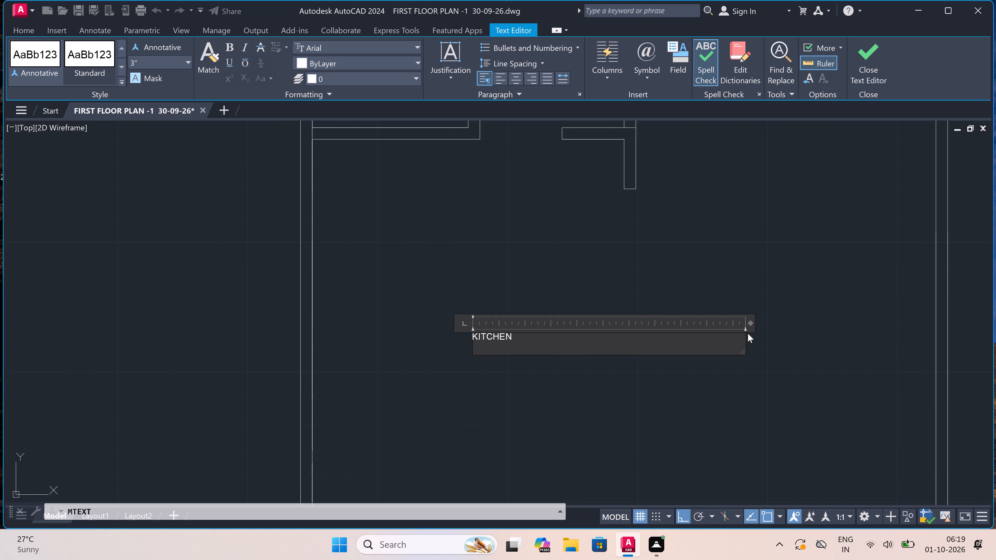
pyautogui.write('10\'0"X')
pyautogui.write('10\'0"')
pyautogui.click(547, 240)
# Draw the kitchen counter line north from the kitchen's south wall, about 2'-10" east, and north to the toilet's south wall.
pyautogui.scroll(-1, 555, 254)
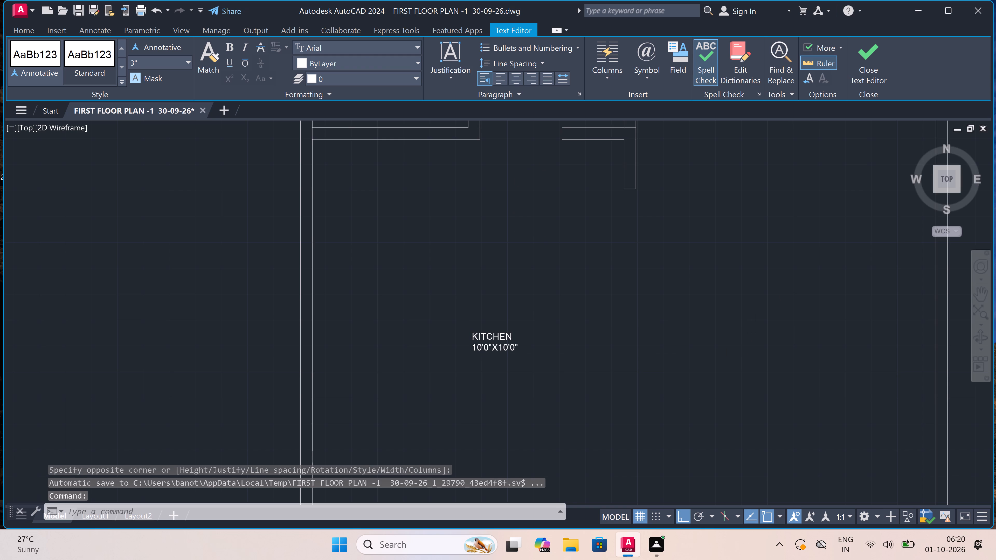
pyautogui.scroll(-1, 555, 254)
pyautogui.write('L')
pyautogui.press('space')
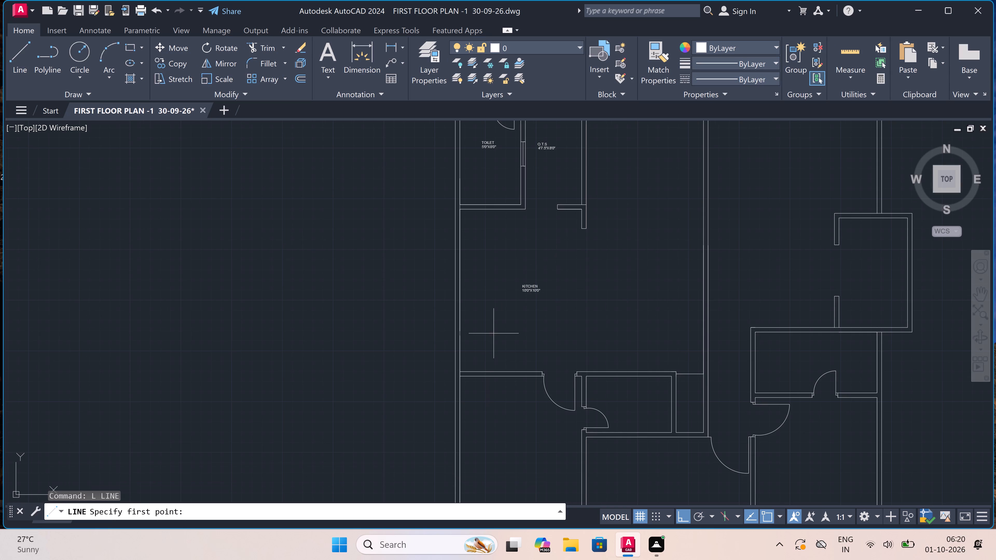
pyautogui.click(484, 370)
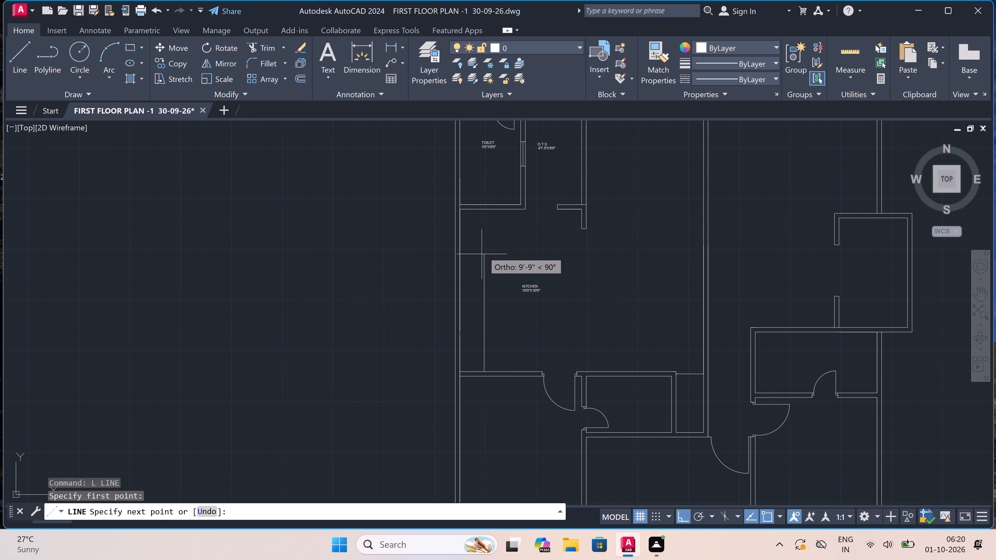
pyautogui.click(488, 232)
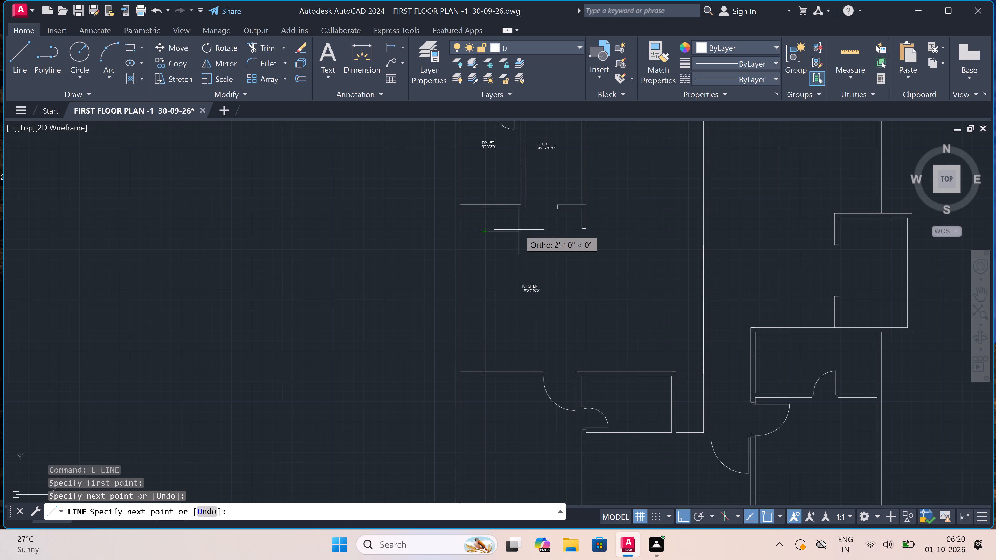
pyautogui.click(519, 229)
pyautogui.click(521, 212)
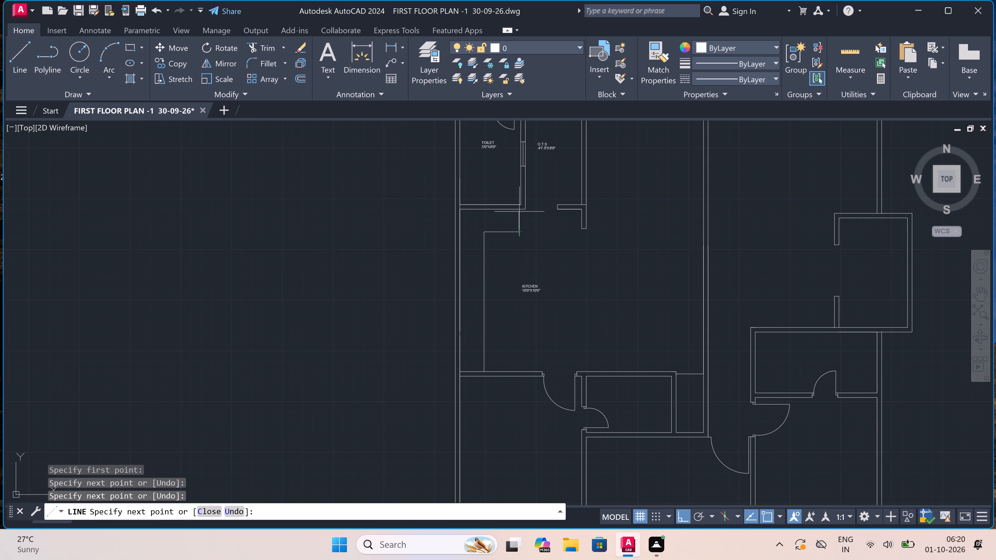
pyautogui.press('Escape')
# Add a multiline text label in the southwest room below the kitchen reading BEDROOM with 10'0"X15'4.5" on the second line.
pyautogui.scroll(-3, 512, 243)
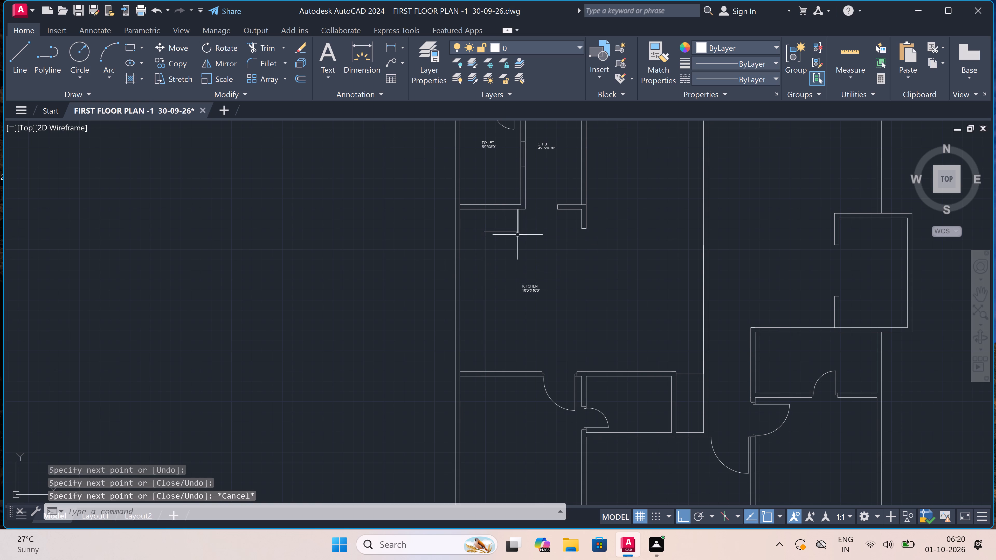
pyautogui.scroll(3, 511, 382)
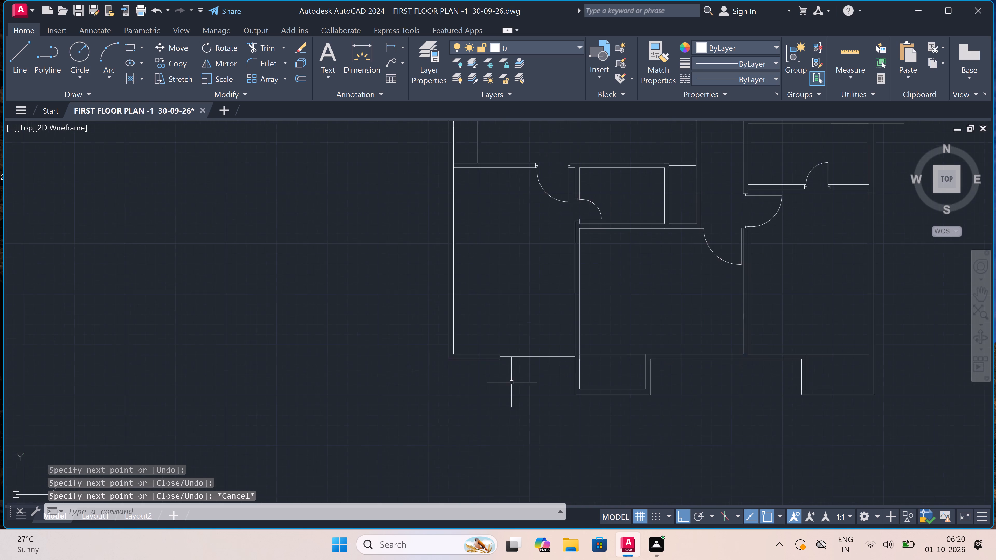
pyautogui.scroll(-3, 518, 330)
pyautogui.scroll(2, 513, 282)
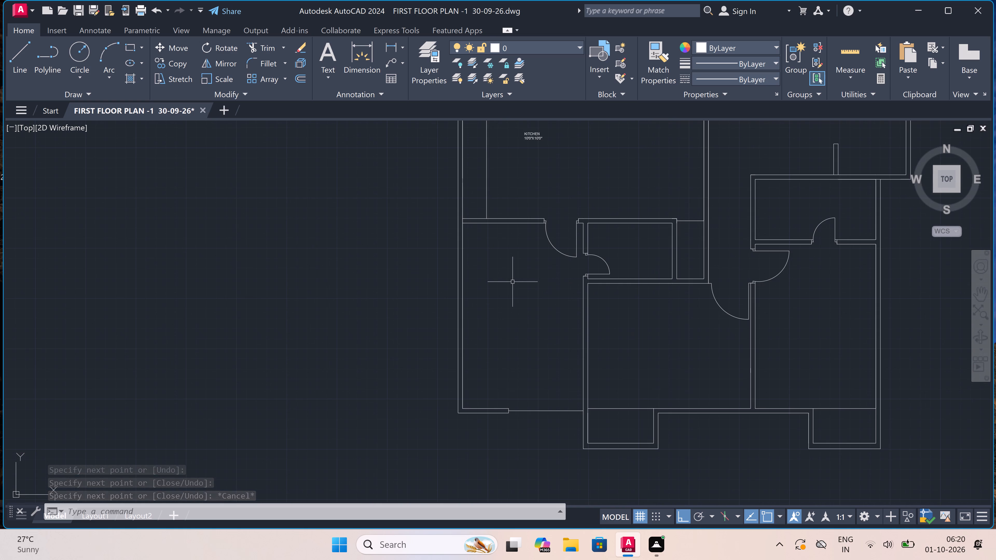
pyautogui.write('MT')
pyautogui.press('space')
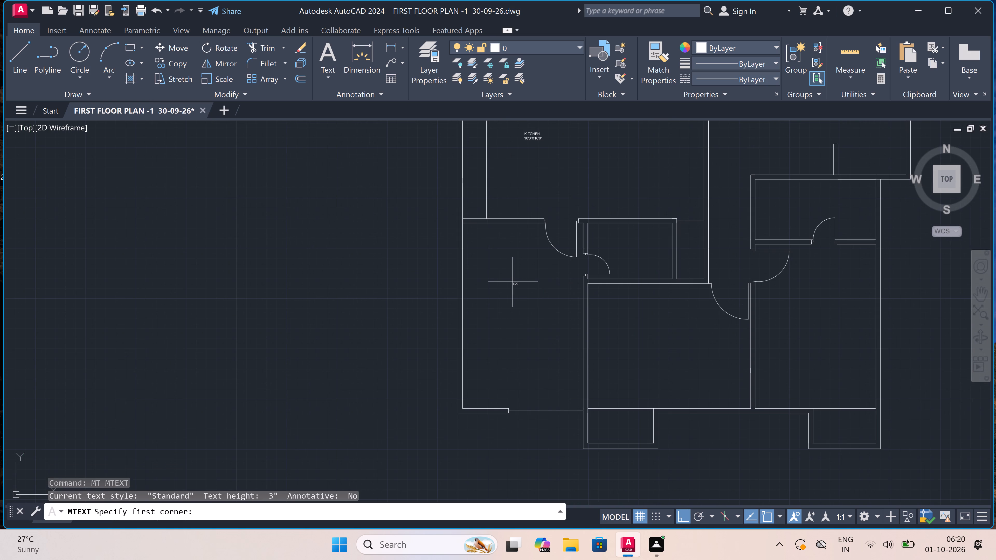
pyautogui.scroll(2, 508, 270)
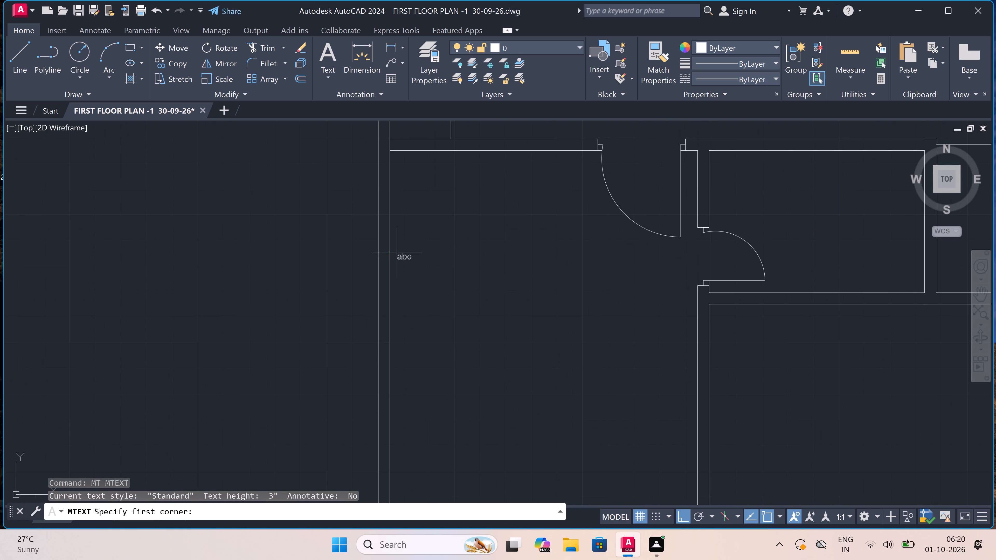
pyautogui.click(420, 259)
pyautogui.click(731, 260)
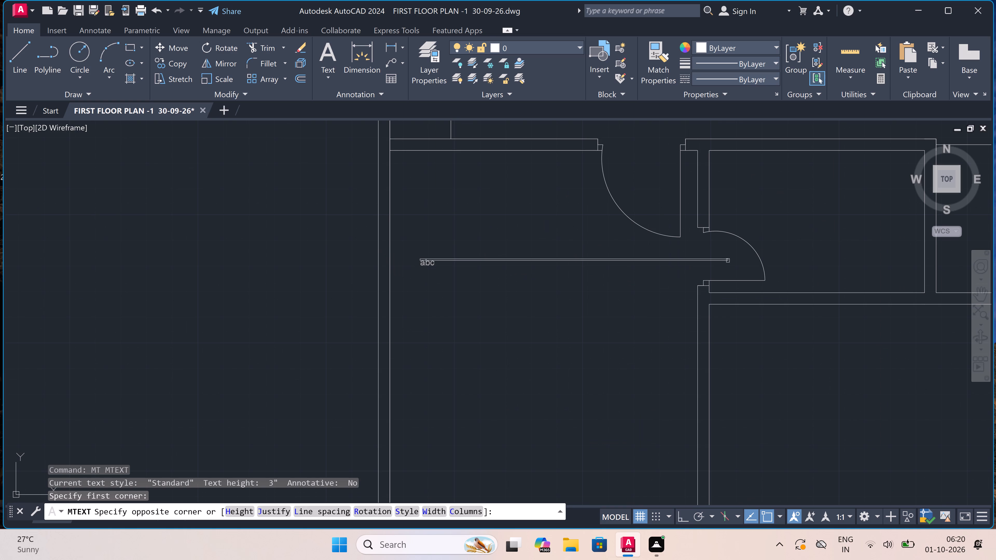
pyautogui.write('BEDROOM')
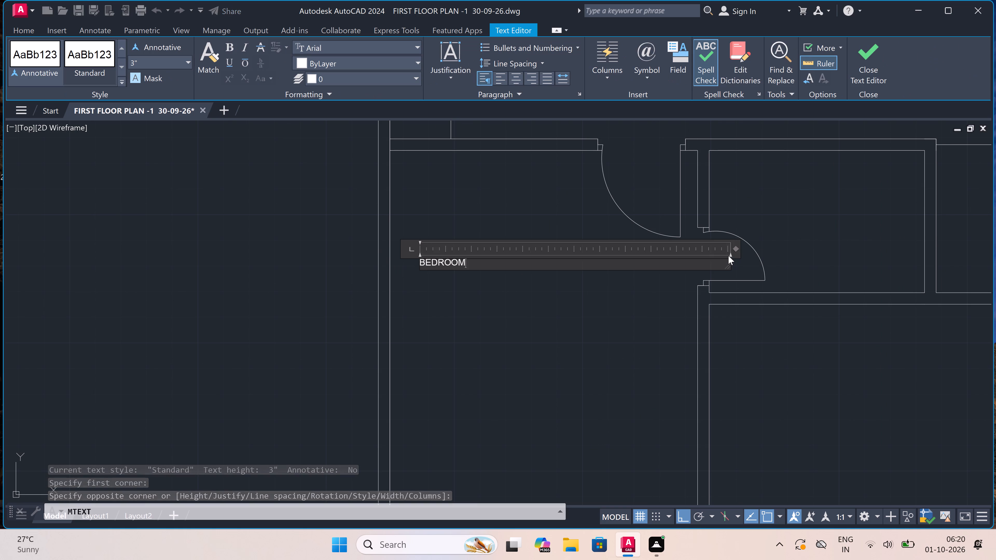
pyautogui.press('Return')
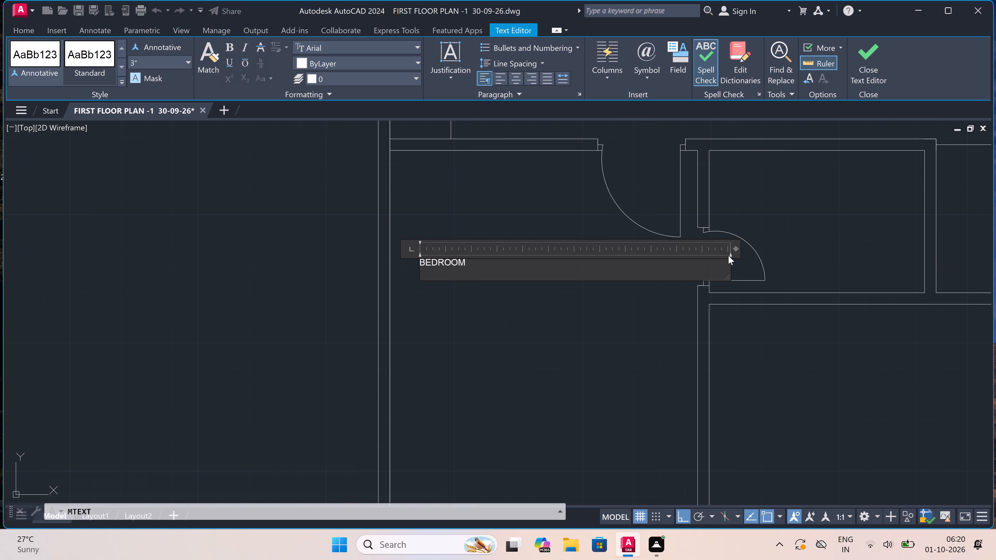
pyautogui.write('10\'0"')
pyautogui.press('x')
pyautogui.press('5')
pyautogui.press('BackSpace')
pyautogui.write("15'")
pyautogui.write('4.5"')
pyautogui.click(464, 308)
# Add a multiline text label in the small room east of the southwest bedroom reading TOILET with 7'0"X5'0" on the second line.
pyautogui.scroll(-4, 466, 291)
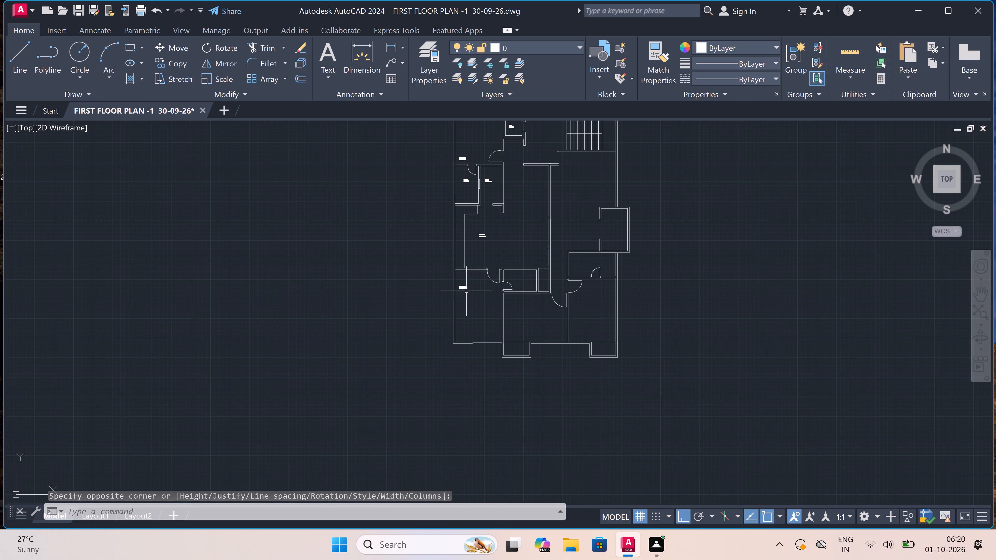
pyautogui.scroll(3, 514, 283)
pyautogui.scroll(1, 529, 265)
pyautogui.press('space')
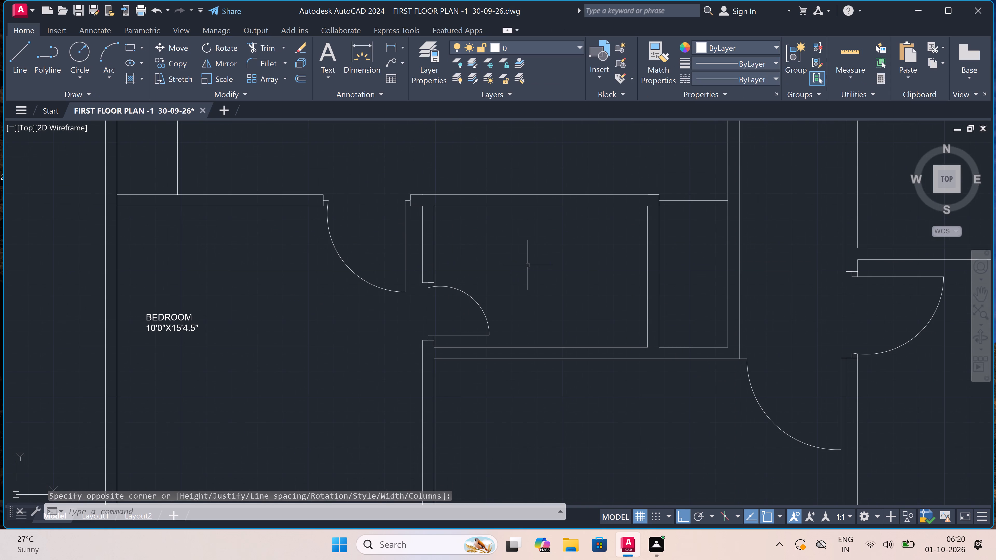
pyautogui.click(441, 234)
pyautogui.click(625, 239)
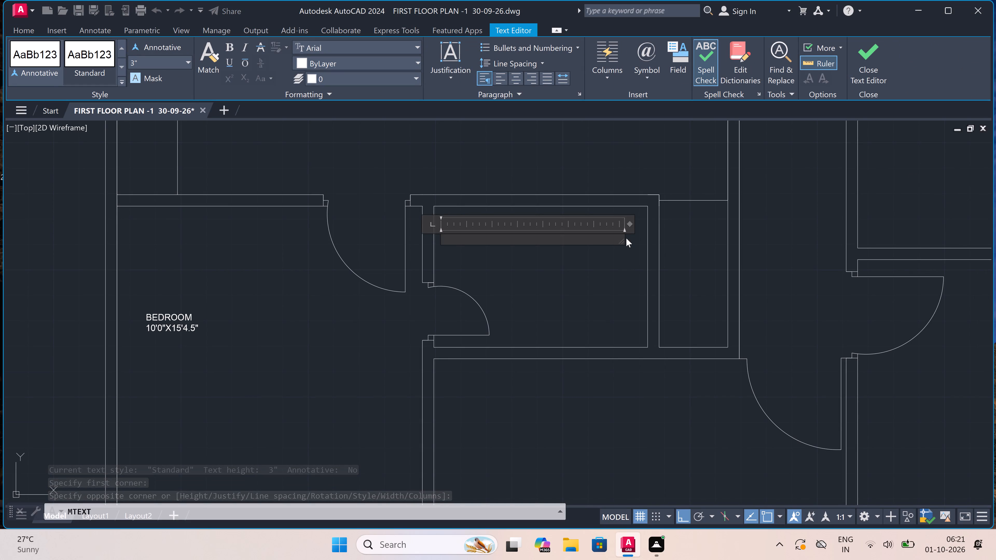
pyautogui.write('TOILR')
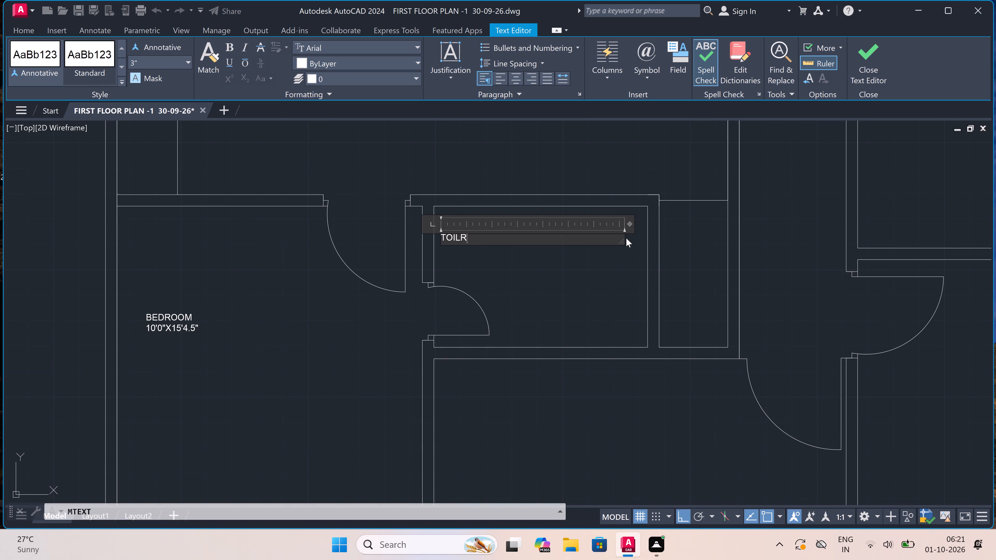
pyautogui.press('BackSpace')
pyautogui.write('ET')
pyautogui.press('Return')
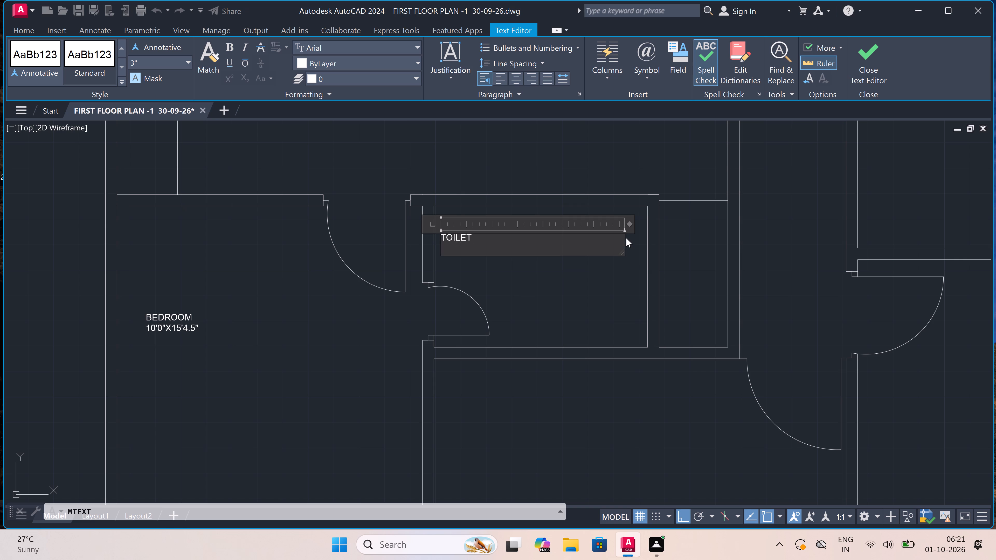
pyautogui.write('7\'0"')
pyautogui.press('x')
pyautogui.write('5\'0"')
pyautogui.click(557, 327)
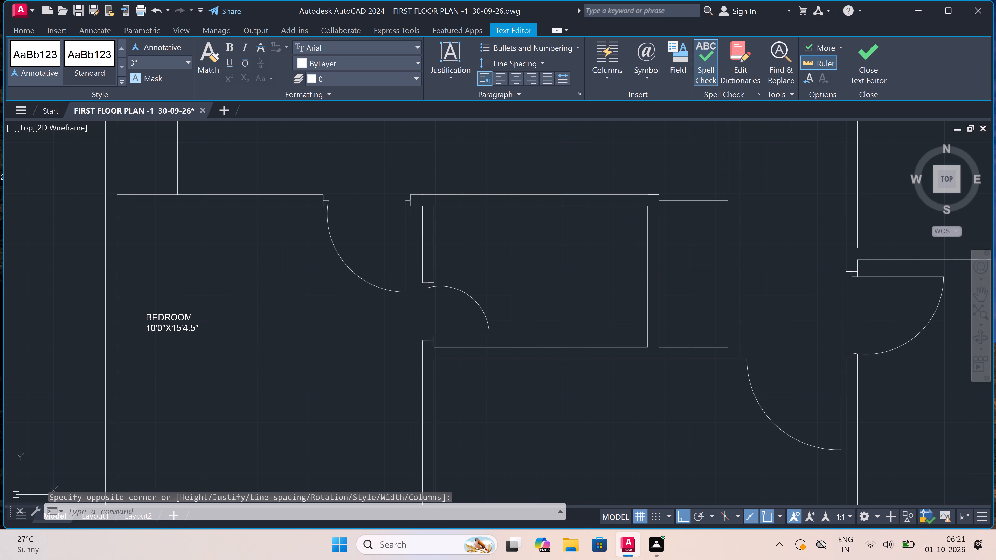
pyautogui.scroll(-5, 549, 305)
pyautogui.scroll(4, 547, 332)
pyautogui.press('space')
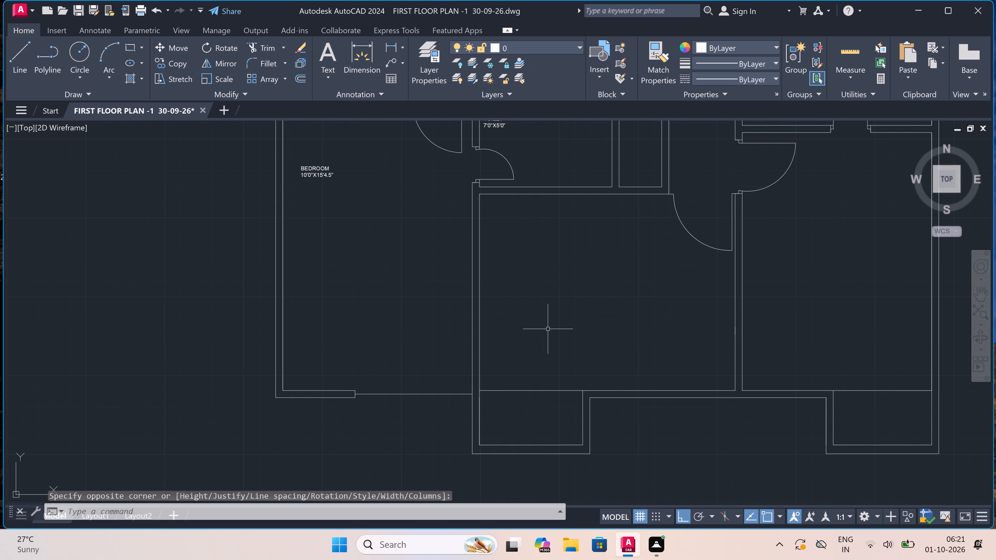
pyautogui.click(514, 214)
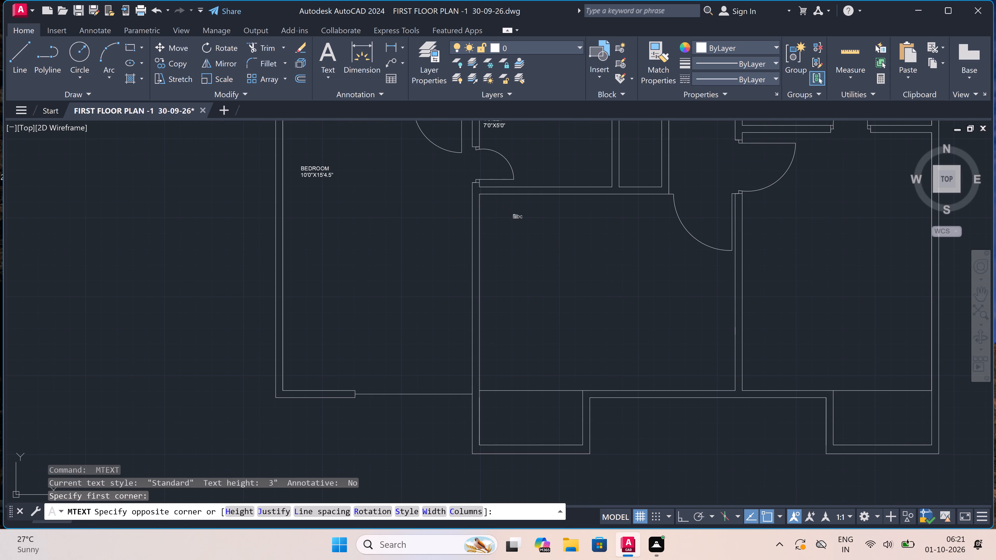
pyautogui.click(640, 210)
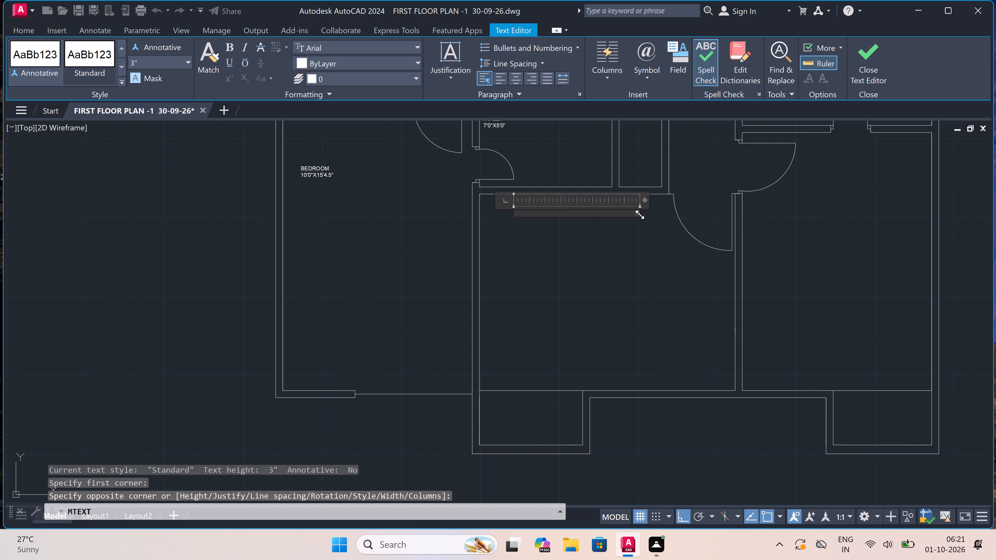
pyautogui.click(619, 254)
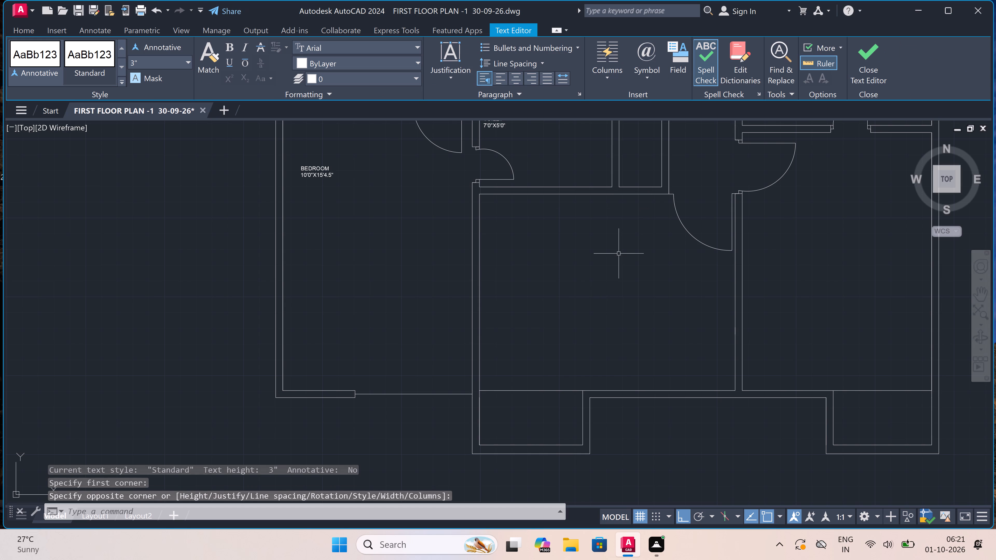
# Add a multiline text label in the south-central room below the 7'0"X5'0" toilet reading BEDROOM with 10'0"X13'6" on the second line.
pyautogui.press('space')
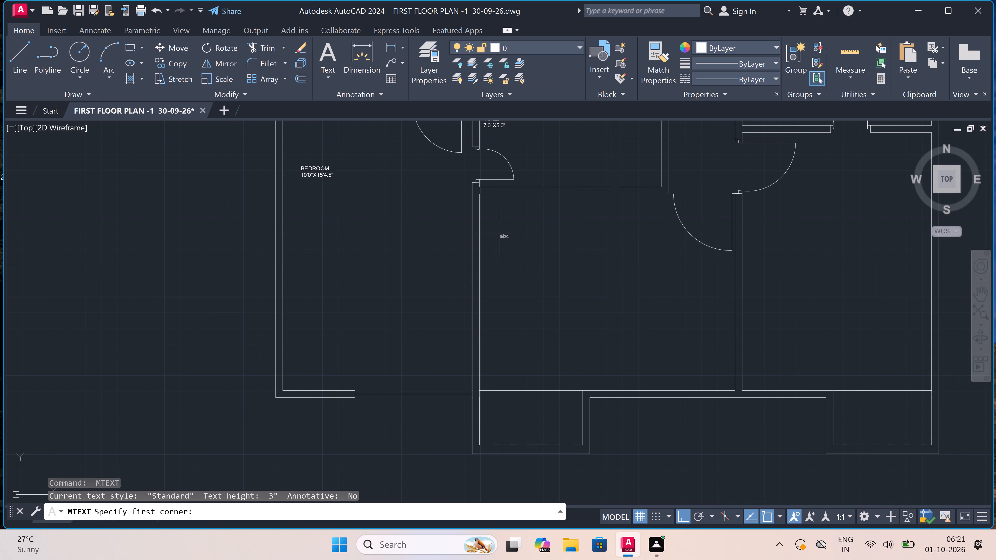
pyautogui.click(503, 232)
pyautogui.click(893, 220)
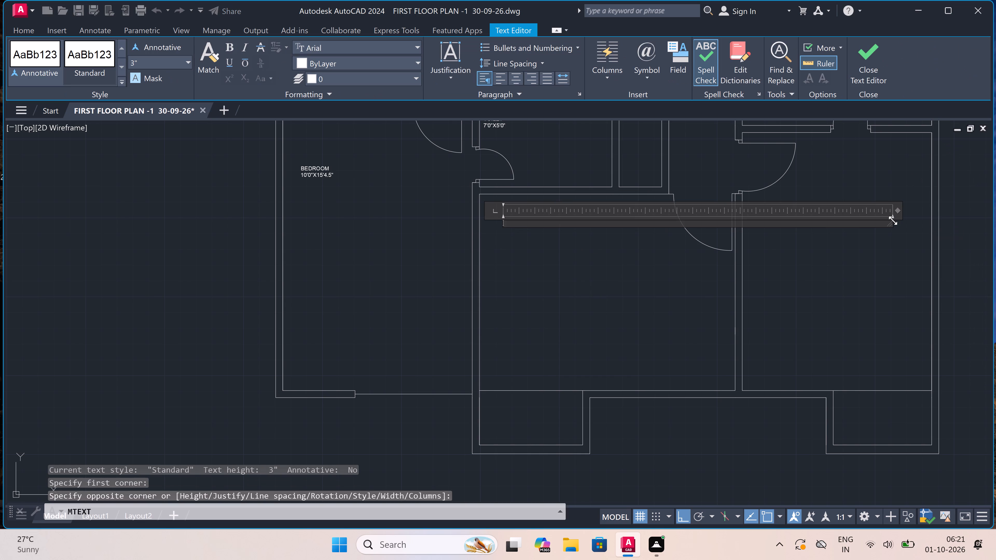
pyautogui.write('BEDROOM')
pyautogui.press('Return')
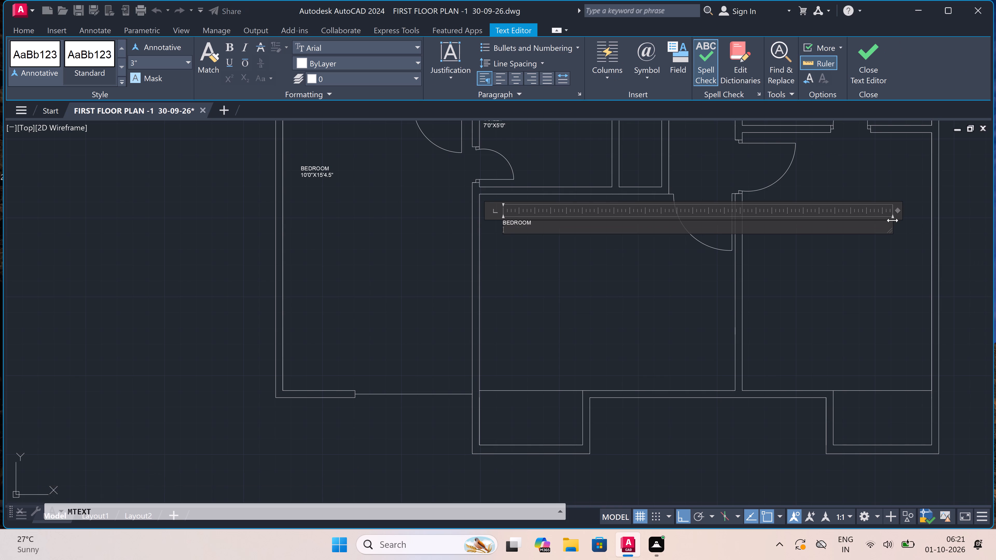
pyautogui.write('10\'0"X')
pyautogui.write("13'")
pyautogui.write('6"')
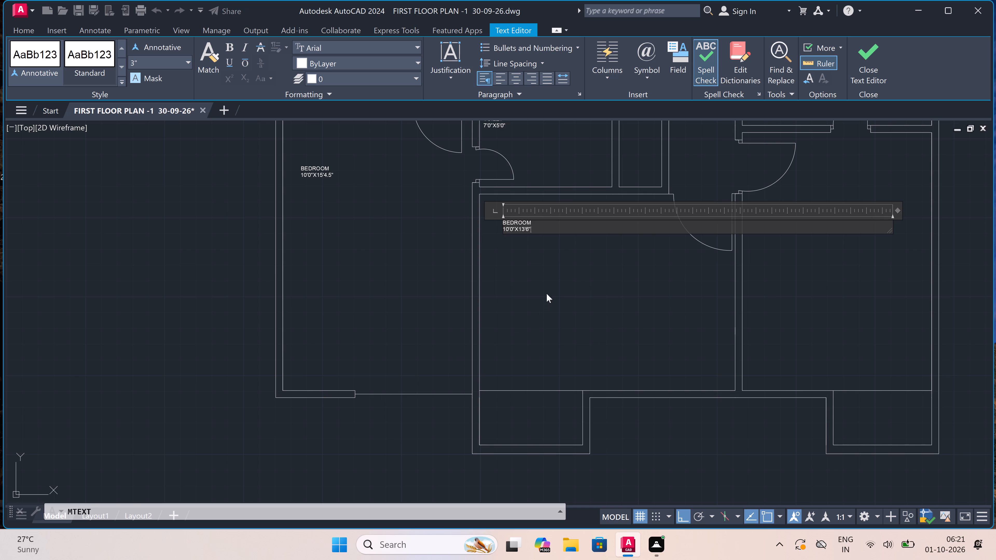
pyautogui.click(547, 293)
# Add a multiline text label in the southeast room reading BEDROOM with 10'0"X13'7.5" on the second line.
pyautogui.scroll(-4, 478, 306)
pyautogui.scroll(3, 518, 268)
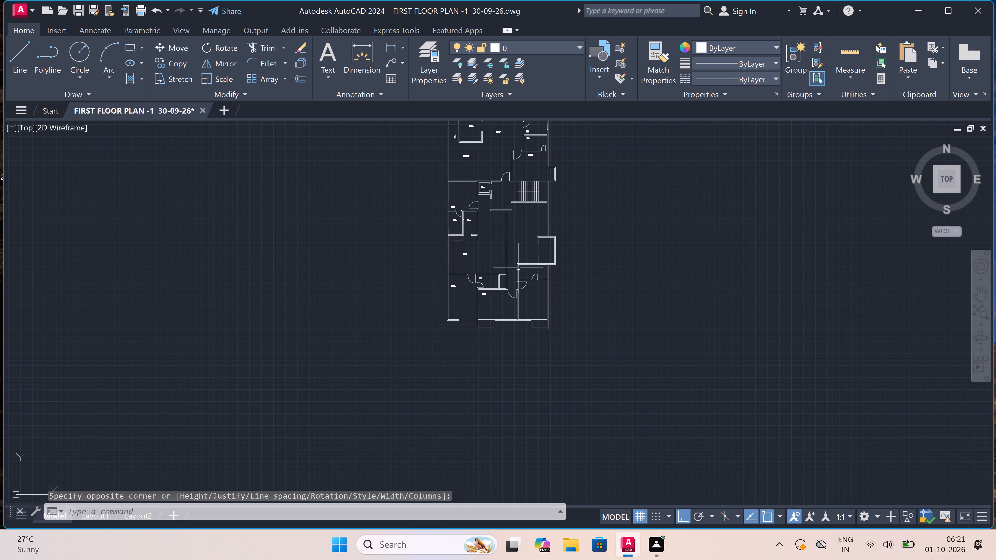
pyautogui.press('space')
pyautogui.scroll(3, 569, 351)
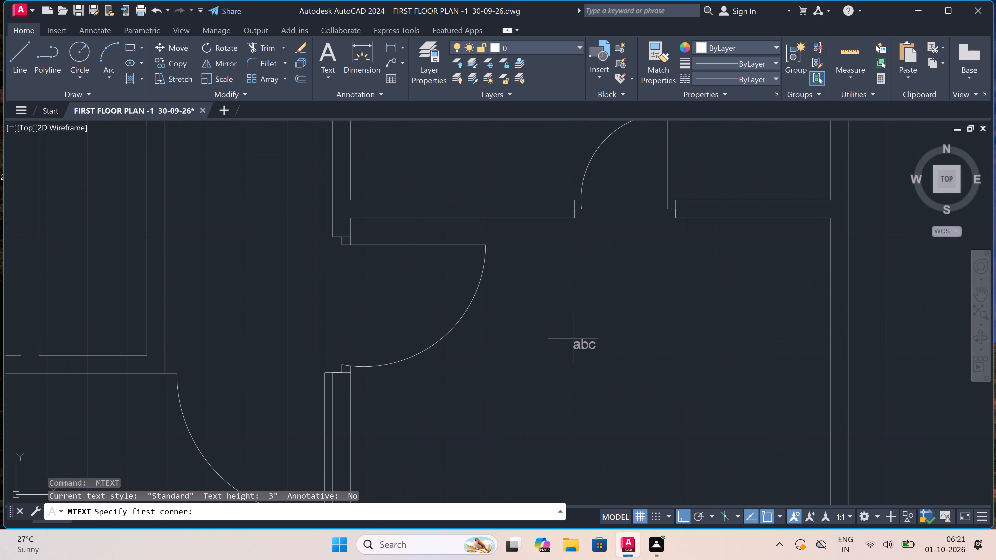
pyautogui.click(564, 310)
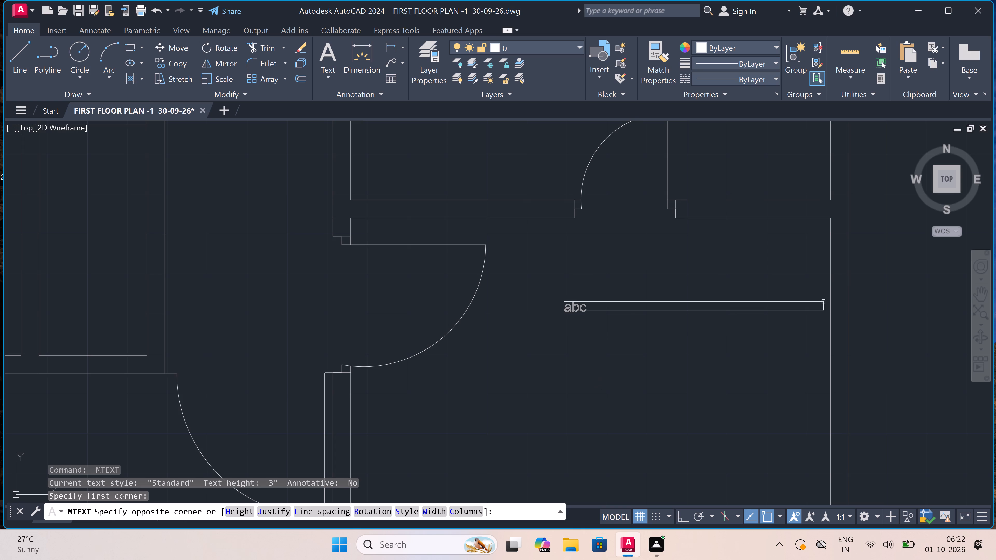
pyautogui.click(929, 275)
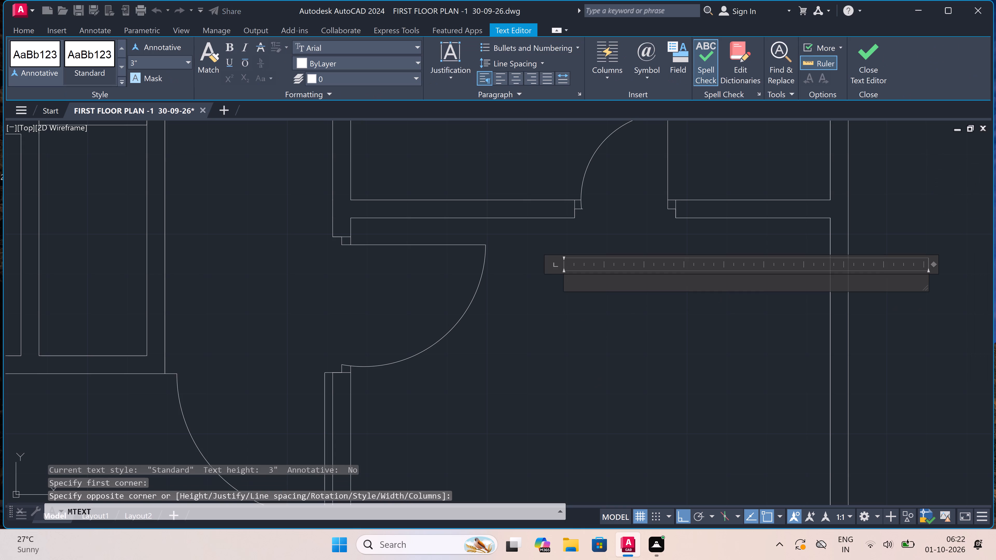
pyautogui.write('BEDROO')
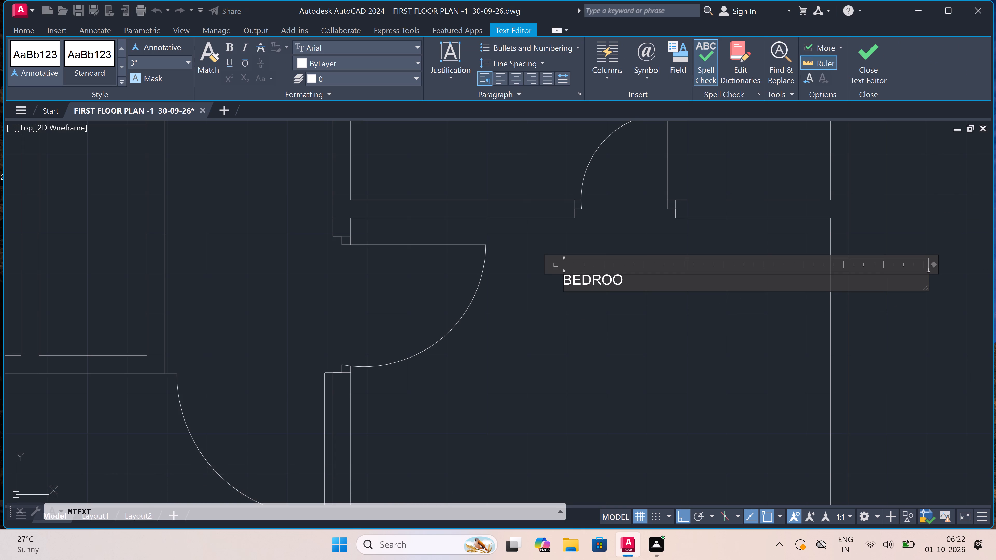
pyautogui.press('m')
pyautogui.press('Return')
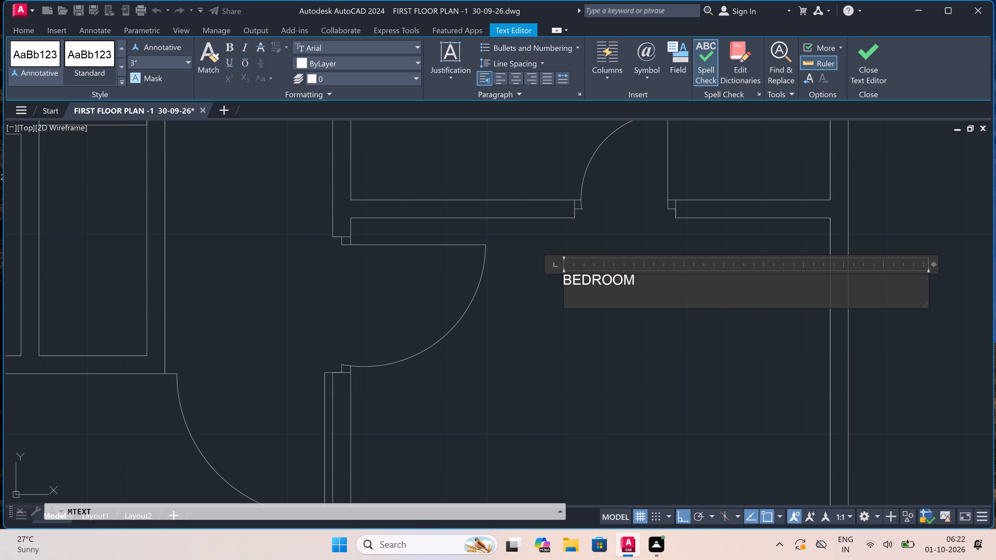
pyautogui.write('10\'0"')
pyautogui.press('x')
pyautogui.press('1')
pyautogui.write("3'")
pyautogui.write('7.')
pyautogui.write('5"')
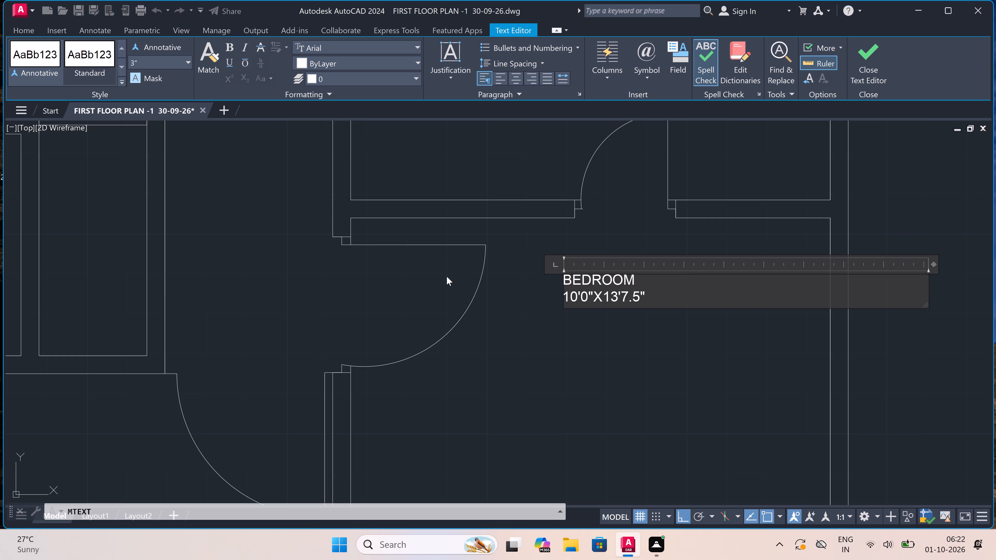
pyautogui.click(516, 331)
# Add a multiline text label in the small room directly north of the southeast bedroom reading TOILET with 10'0"X5'0" on the second line.
pyautogui.scroll(-5, 516, 329)
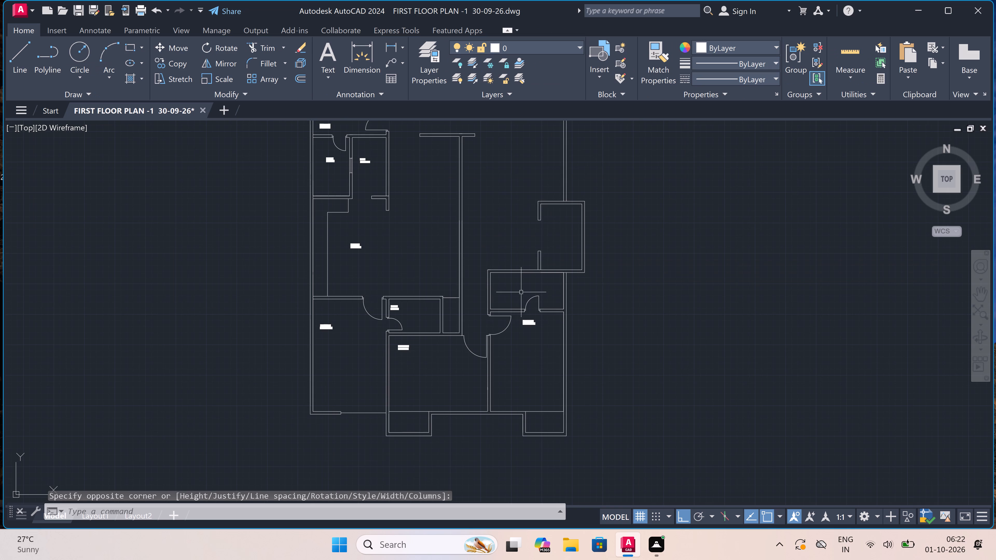
pyautogui.scroll(4, 518, 281)
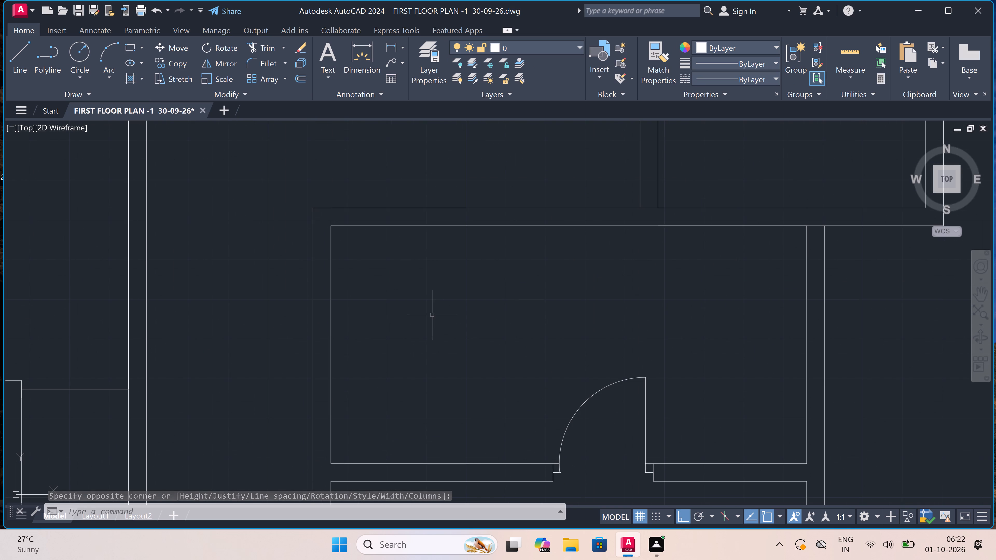
pyautogui.press('space')
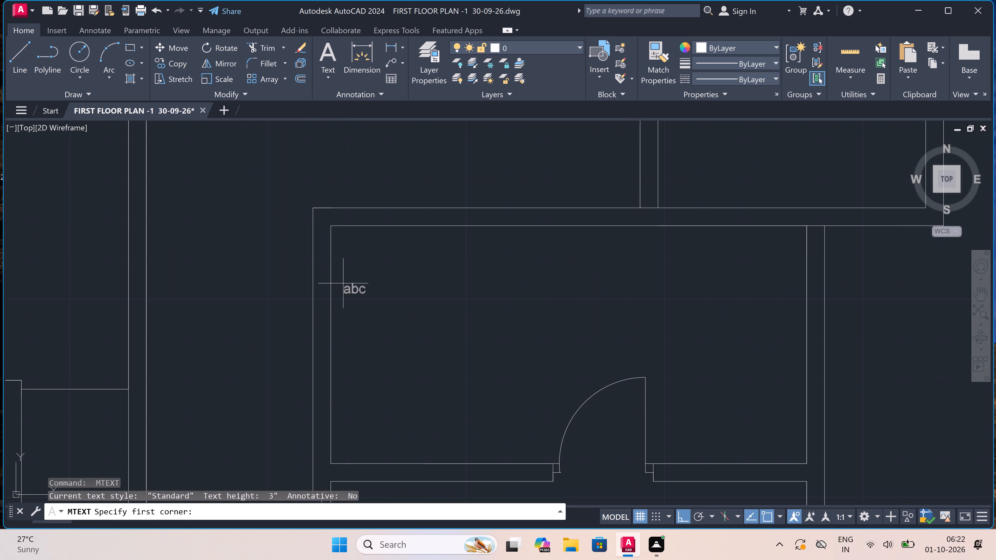
pyautogui.click(352, 267)
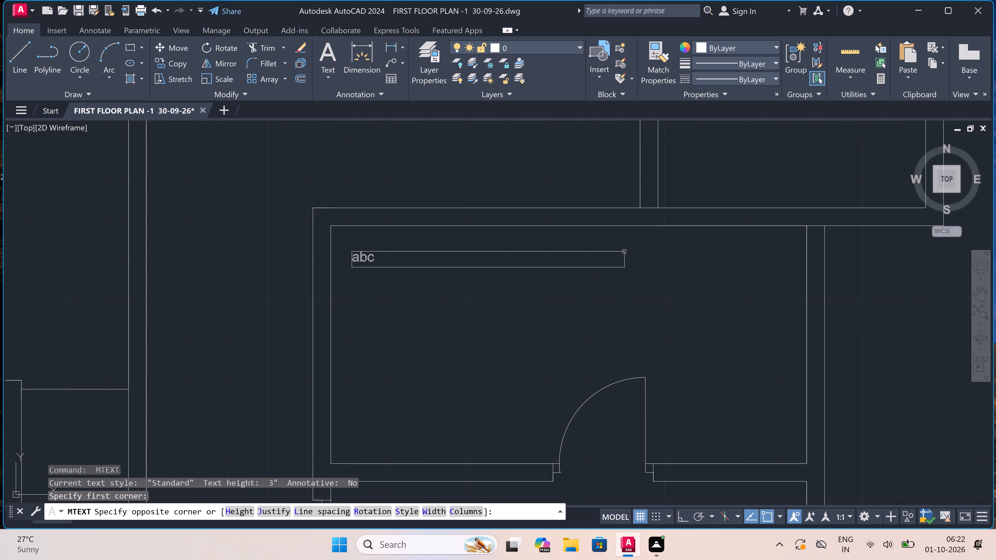
pyautogui.click(666, 253)
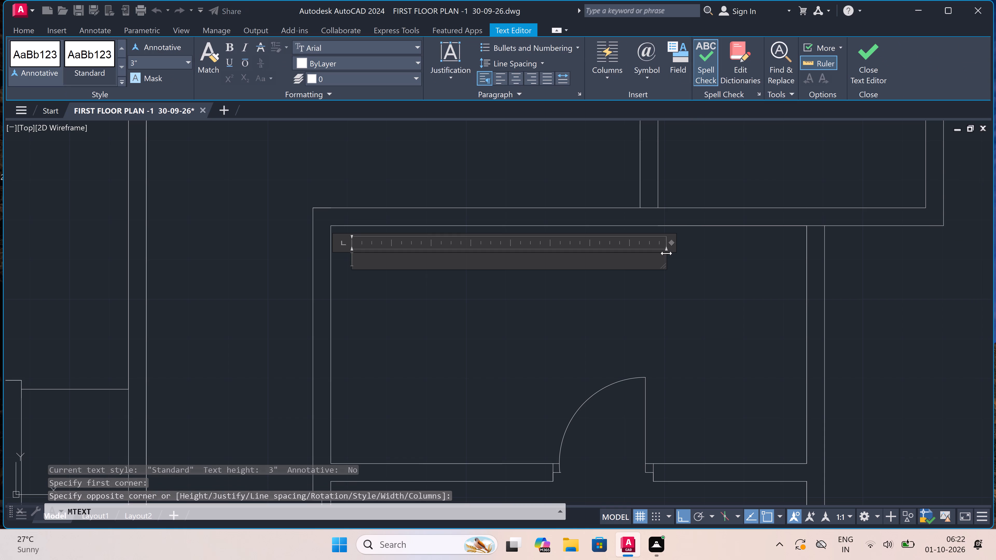
pyautogui.write('TOI')
pyautogui.write('LET')
pyautogui.press('Return')
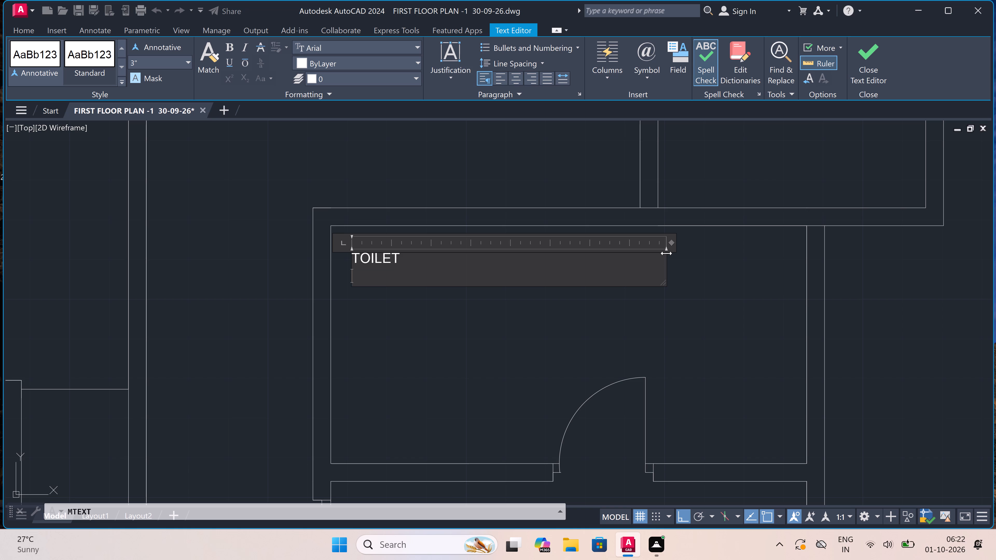
pyautogui.write('10\'0"X')
pyautogui.write('5\'0"')
pyautogui.click(374, 364)
# Add a multiline text label at the opening of the room north of the 10'0"X5'0" toilet reading KITCHEN with 6'0"X9'0" on the second line.
pyautogui.scroll(-5, 448, 282)
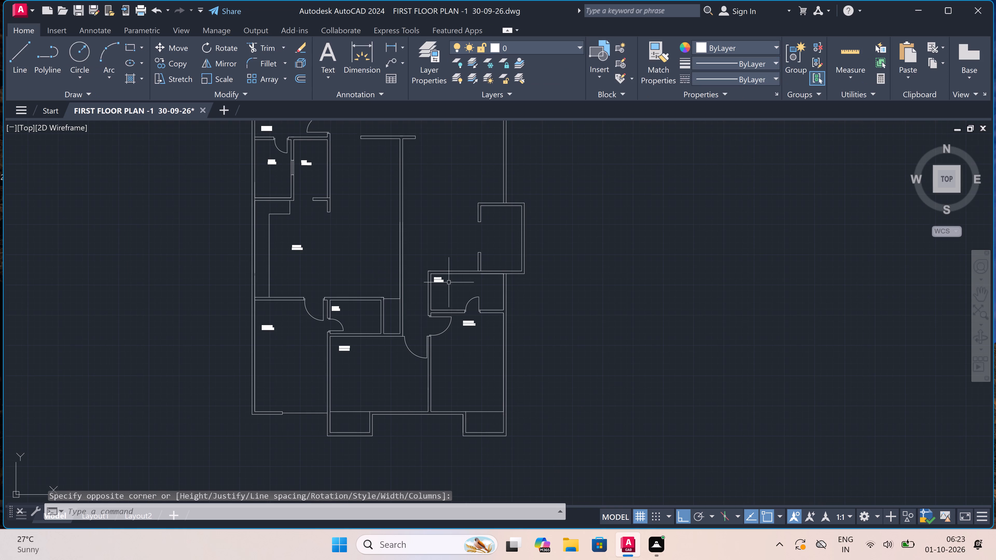
pyautogui.press('space')
pyautogui.scroll(3, 490, 195)
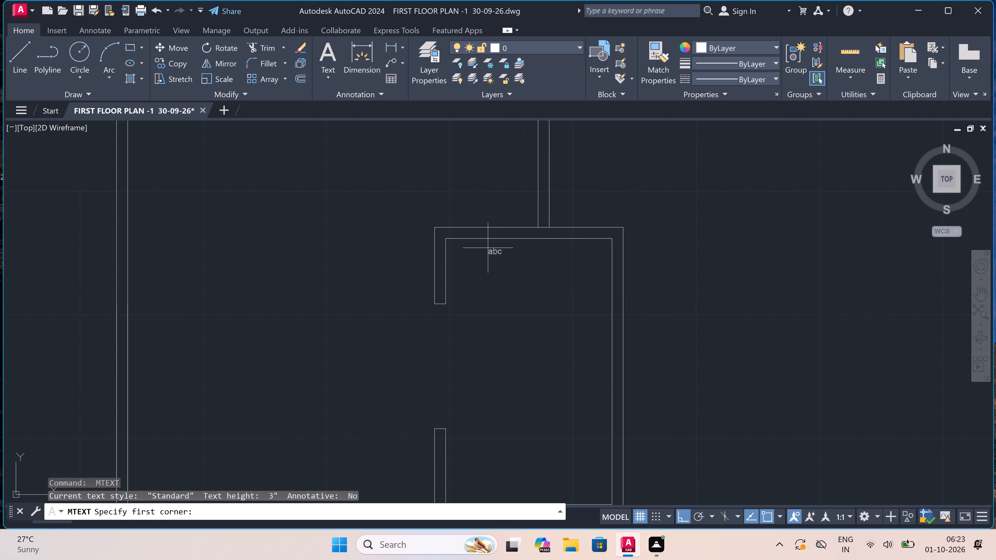
pyautogui.click(411, 369)
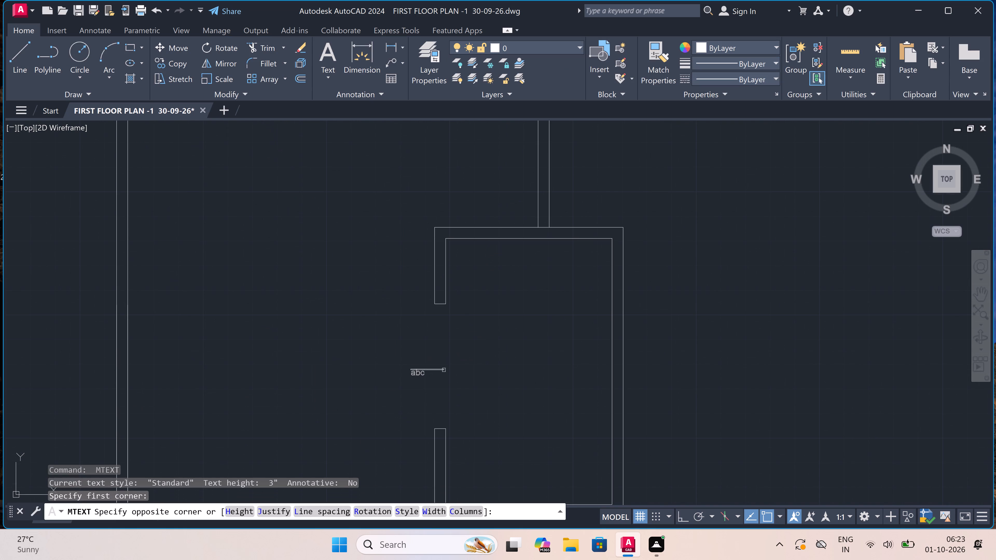
pyautogui.click(574, 363)
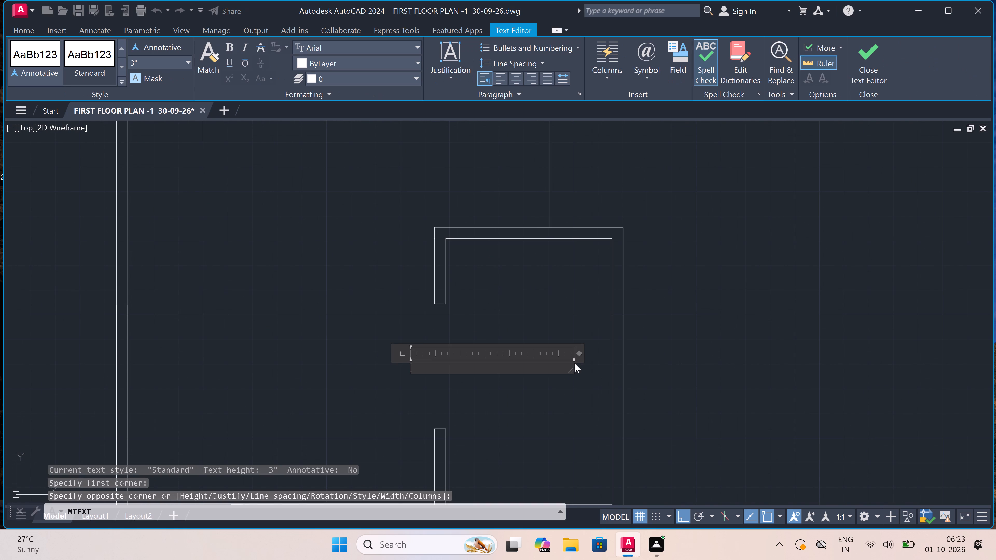
pyautogui.write('KITCHEN')
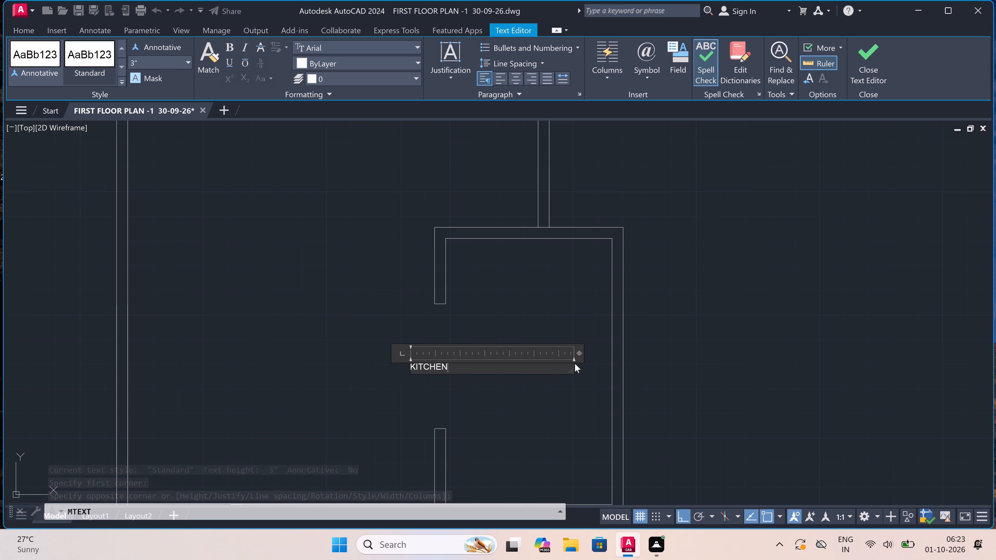
pyautogui.press('Return')
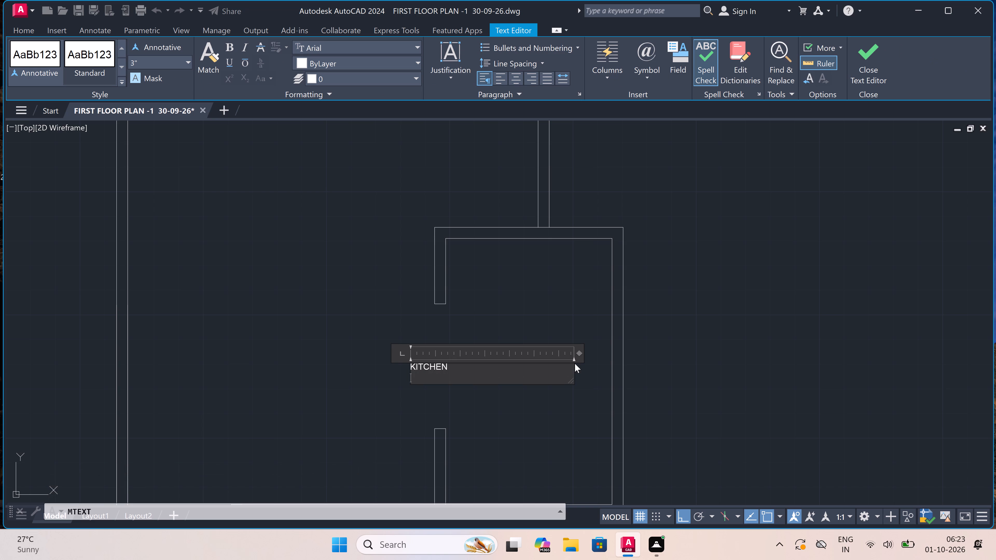
pyautogui.write('6\'0"')
pyautogui.press('x')
pyautogui.write('9\'0"')
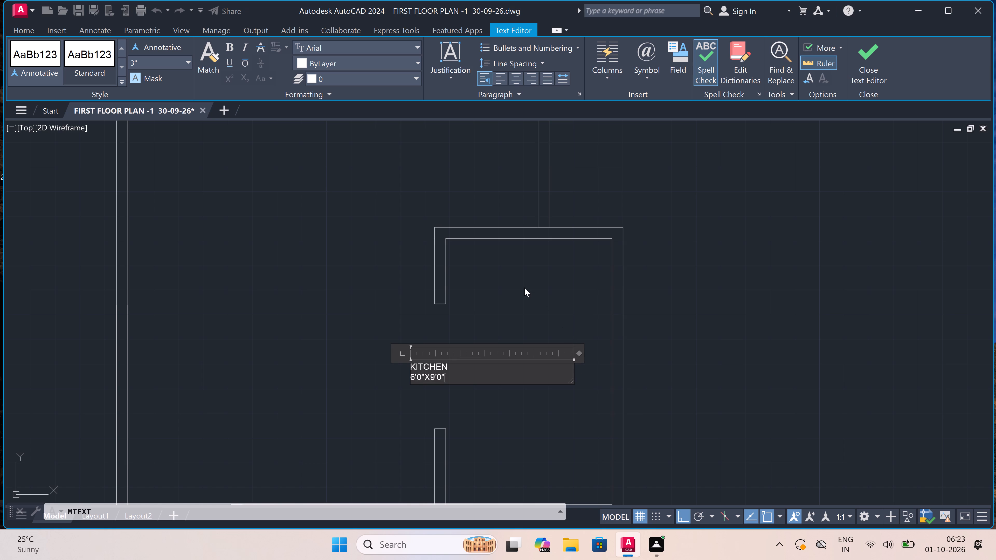
pyautogui.click(524, 288)
# Add a multiline text label in the open area south of the staircase reading DRAWING\DINING HALL with 13'6"X21'0" on the second line.
pyautogui.scroll(-3, 452, 399)
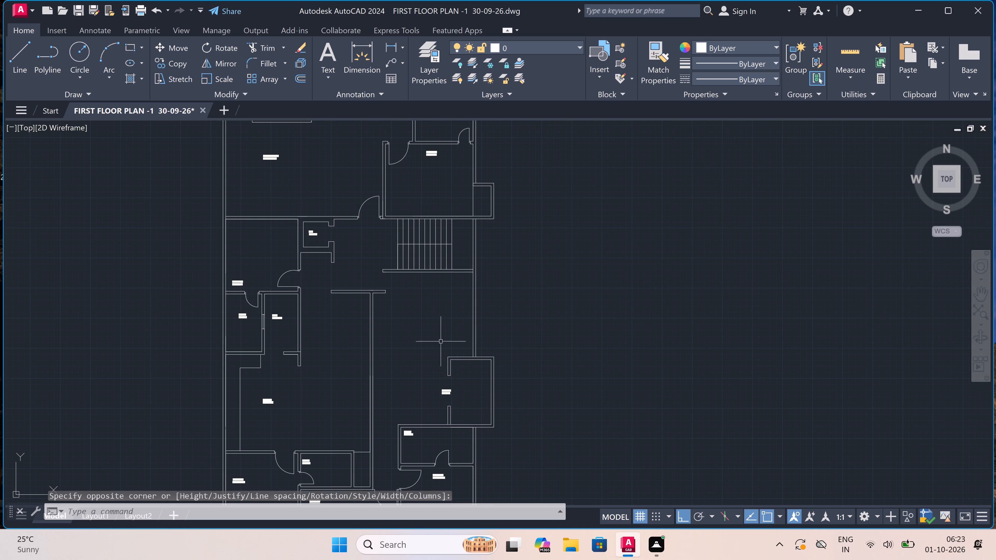
pyautogui.scroll(2, 435, 315)
pyautogui.press('space')
pyautogui.scroll(-1, 433, 315)
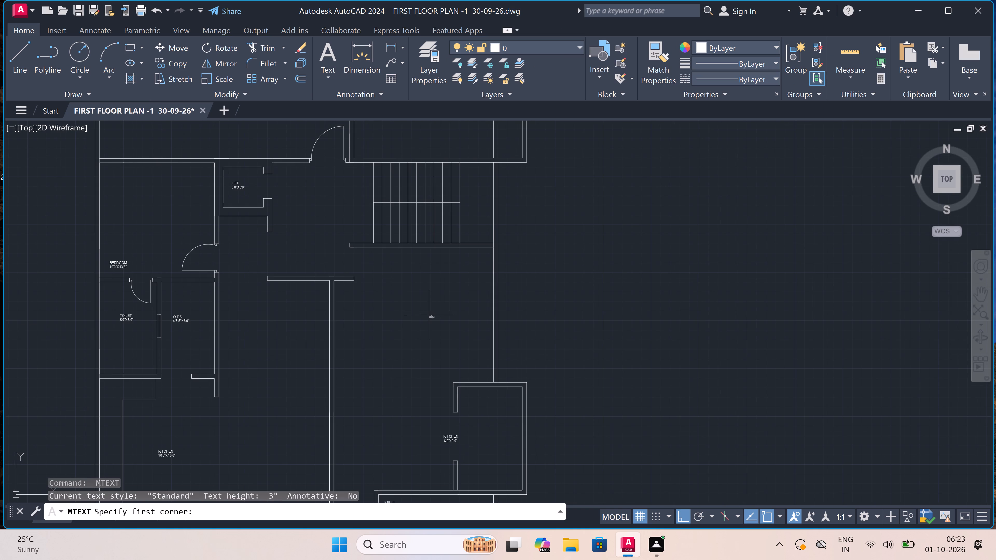
pyautogui.scroll(1, 364, 316)
pyautogui.click(344, 307)
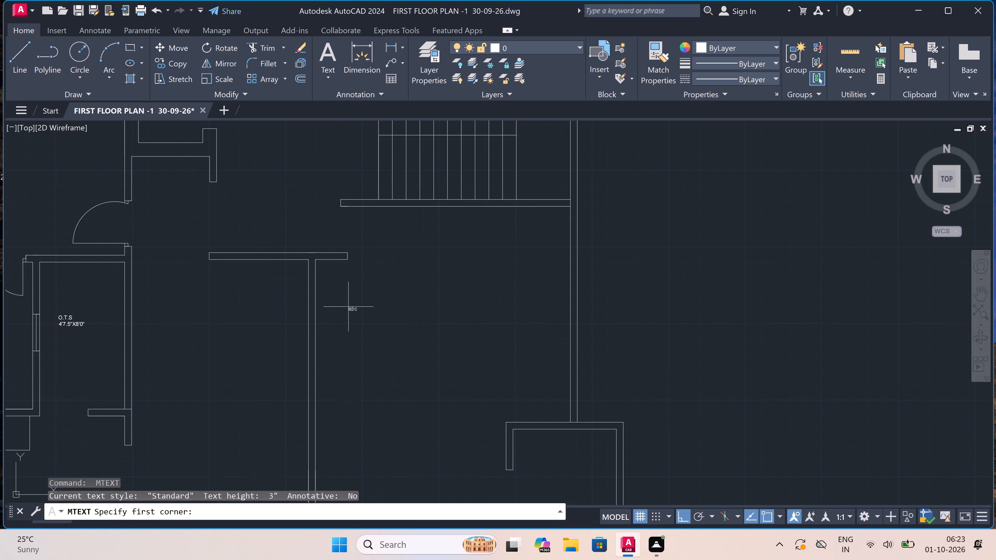
pyautogui.click(485, 317)
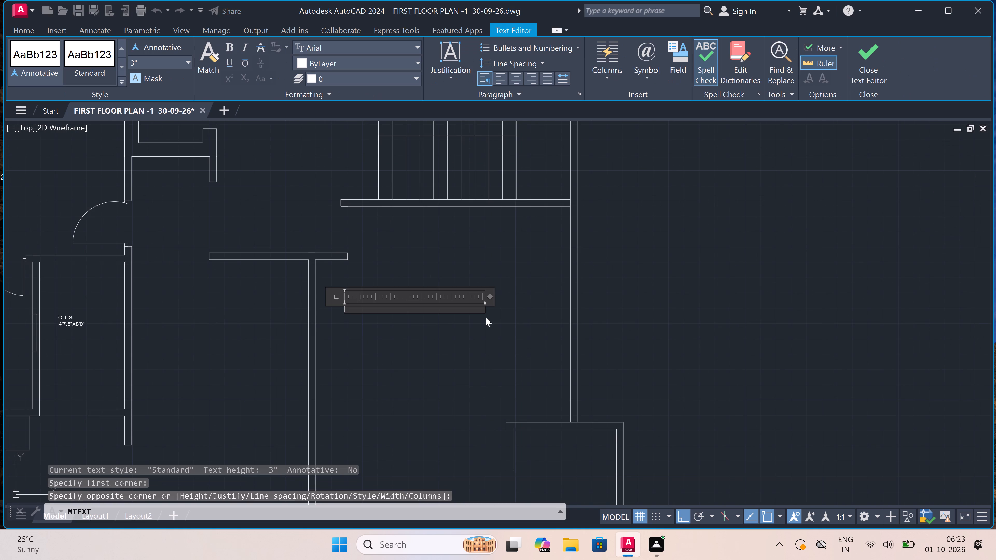
pyautogui.write('DR')
pyautogui.press('a')
pyautogui.write('WING')
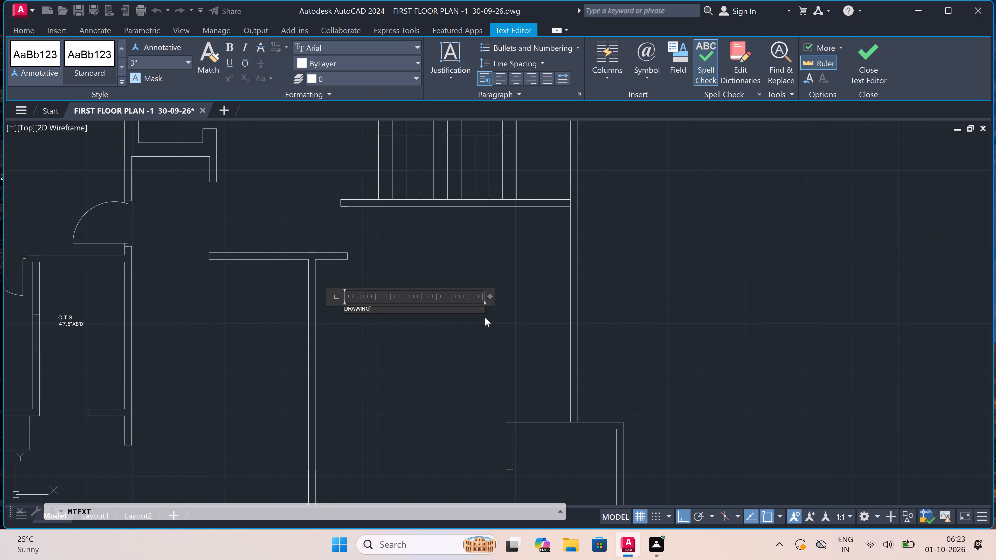
pyautogui.press('\\')
pyautogui.write('DINING')
pyautogui.press('space')
pyautogui.write('HALL')
pyautogui.press('Return')
pyautogui.write('13\'9"')
pyautogui.press('BackSpace')
pyautogui.press('BackSpace')
pyautogui.write('6"')
pyautogui.press('x')
pyautogui.press('1')
pyautogui.press('BackSpace')
pyautogui.write("21'")
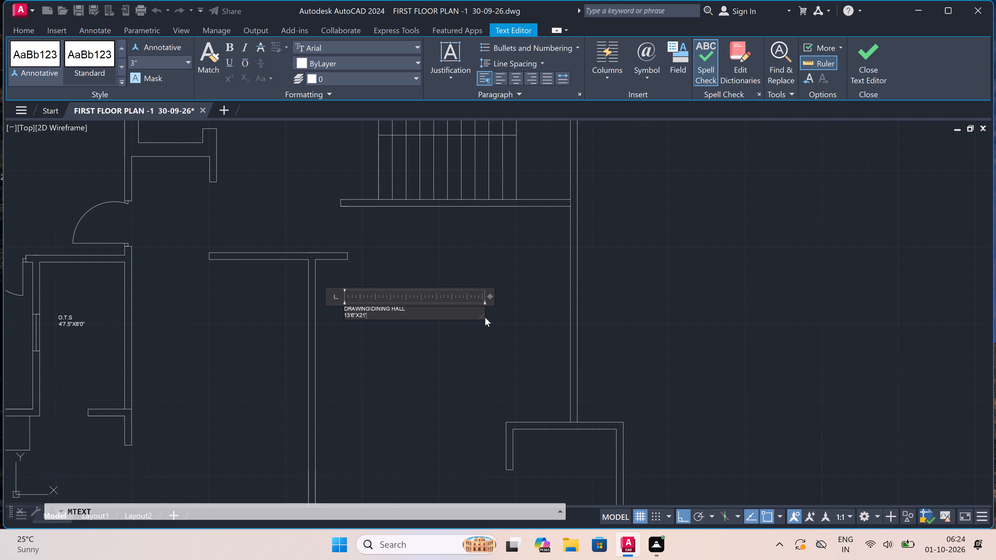
pyautogui.write('0"')
pyautogui.click(424, 337)
# Add a multiline text label in the narrow shaft east of the 7'0"X5'0" toilet reading O.T.S with 5'0"X2'7.5" on the second line.
pyautogui.scroll(-3, 428, 328)
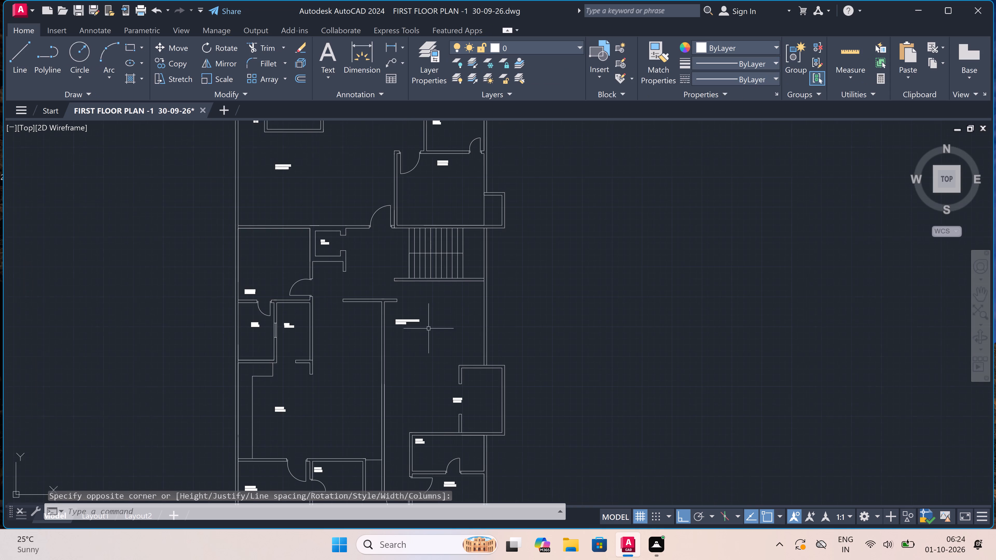
pyautogui.scroll(-2, 428, 328)
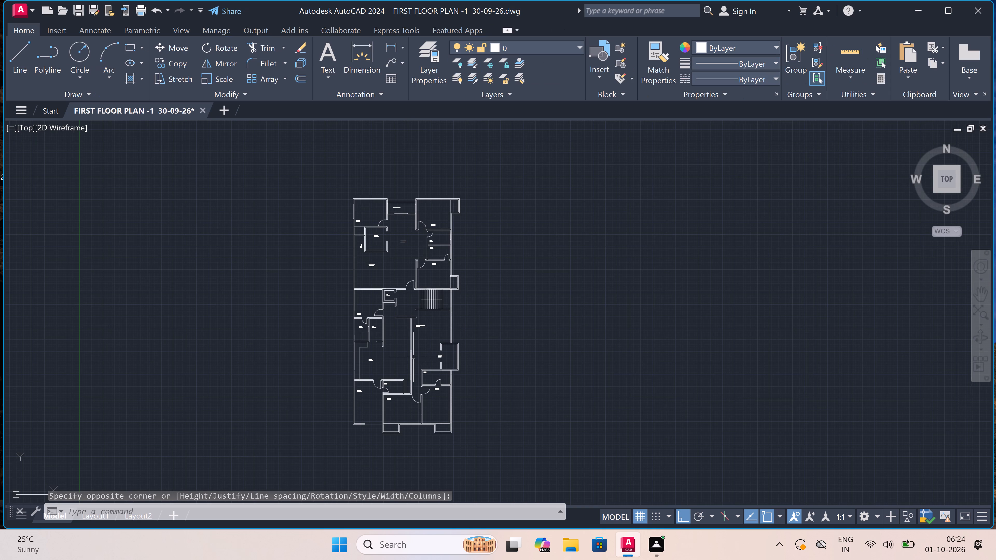
pyautogui.scroll(3, 418, 399)
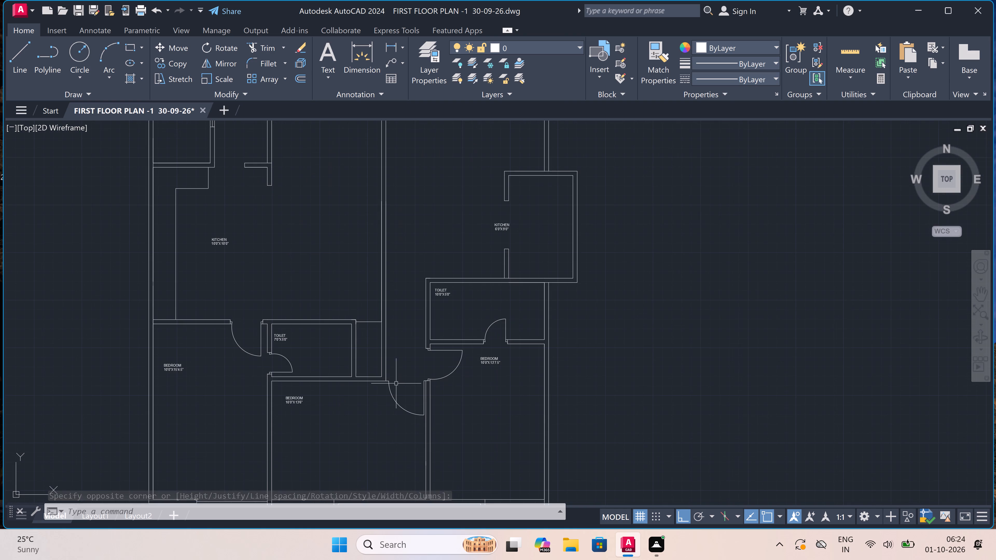
pyautogui.scroll(2, 352, 352)
pyautogui.scroll(2, 381, 359)
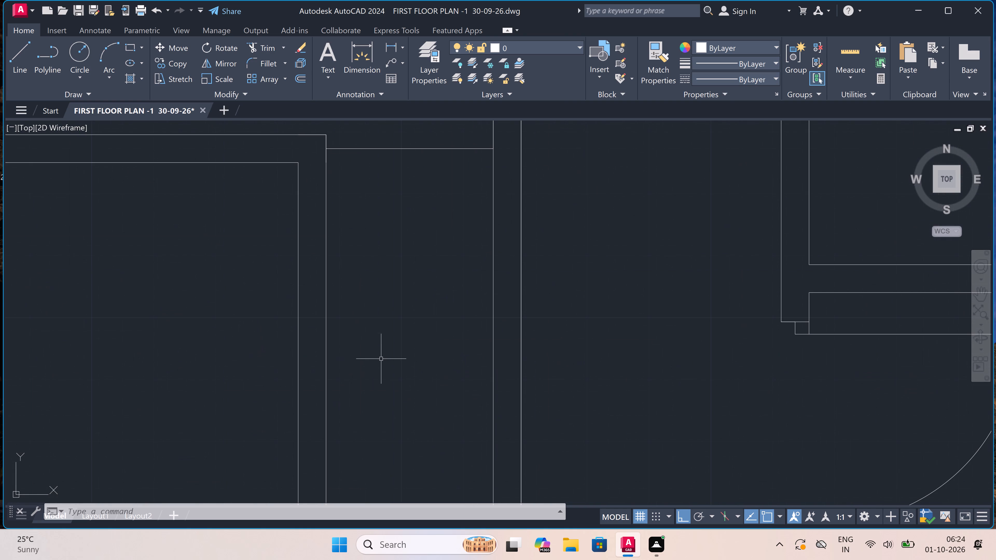
pyautogui.scroll(-1, 402, 358)
pyautogui.press('space')
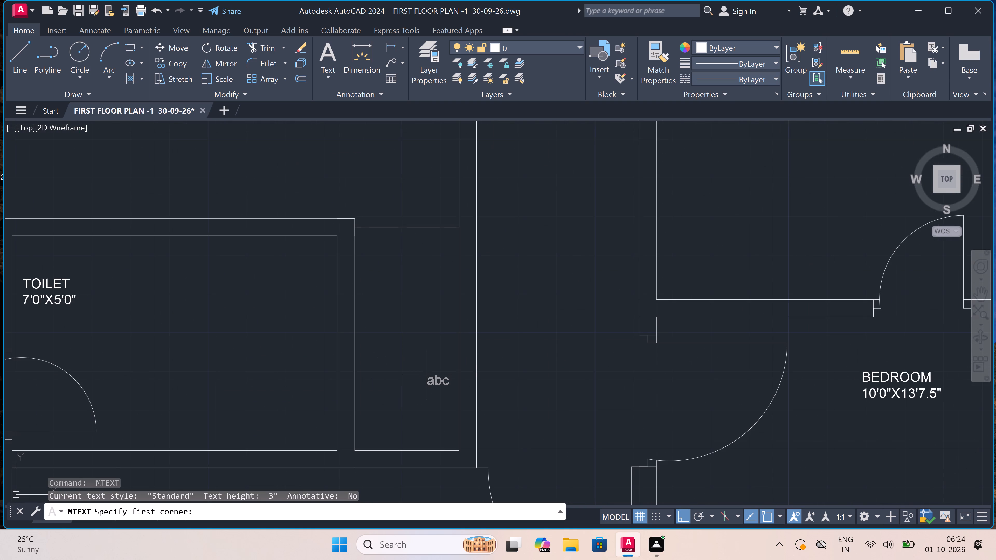
pyautogui.moveTo(419, 373); pyautogui.dragTo(423, 375)
pyautogui.click(674, 365)
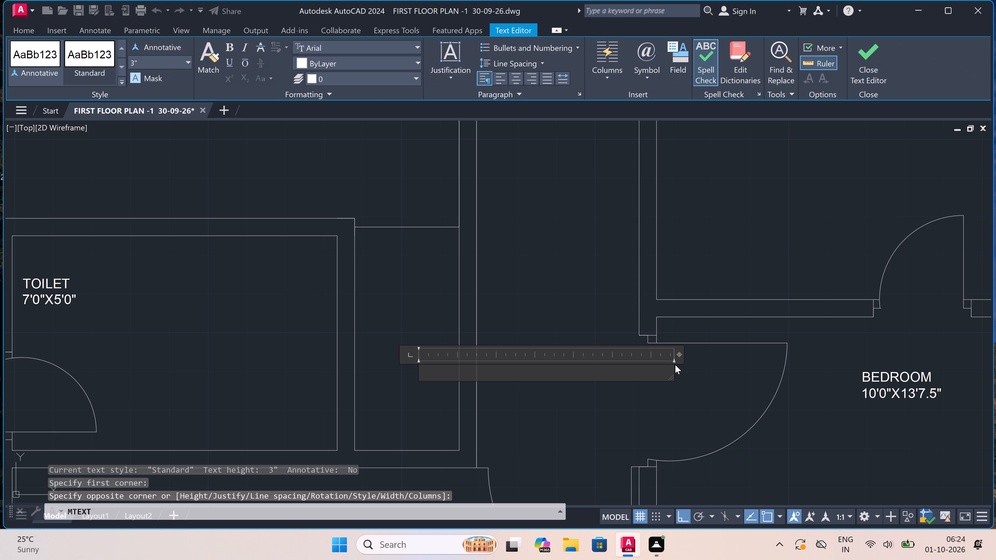
pyautogui.press('o')
pyautogui.write('.Y')
pyautogui.press('BackSpace')
pyautogui.write('T.')
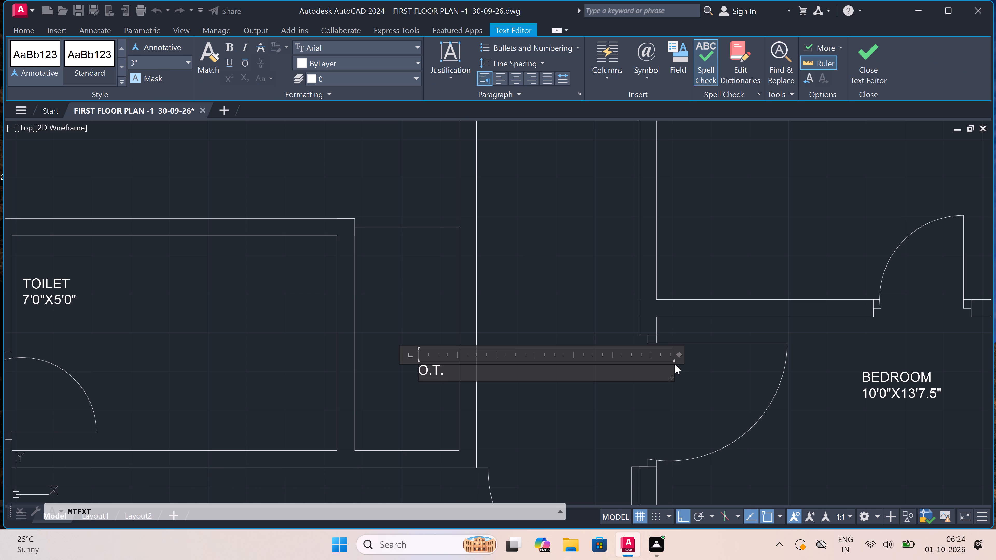
pyautogui.press('s')
pyautogui.press('Return')
pyautogui.write('5\'0"')
pyautogui.press('x')
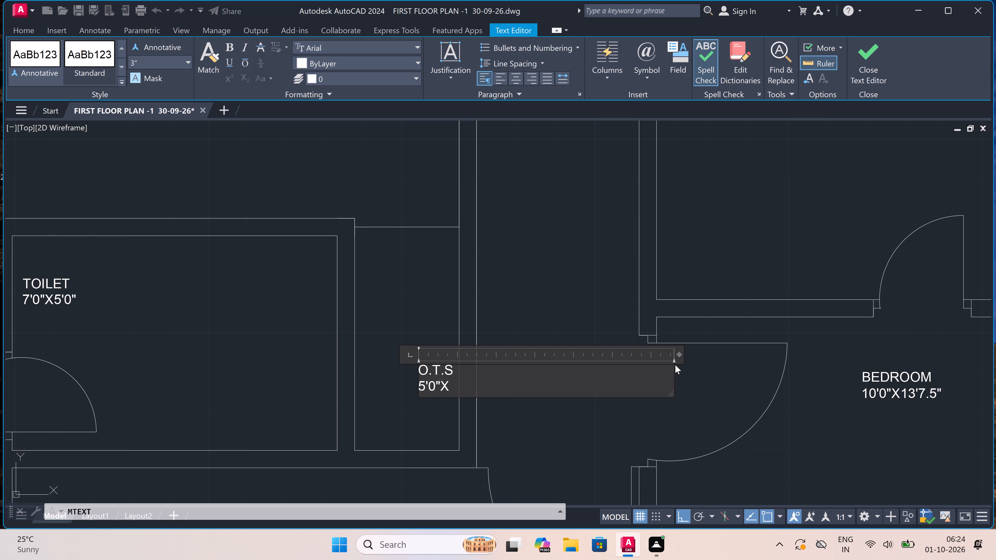
pyautogui.press('2')
pyautogui.press("'")
pyautogui.press('7')
pyautogui.press('.')
pyautogui.press('5')
pyautogui.hotkey('shift', '"')
pyautogui.click(564, 317)
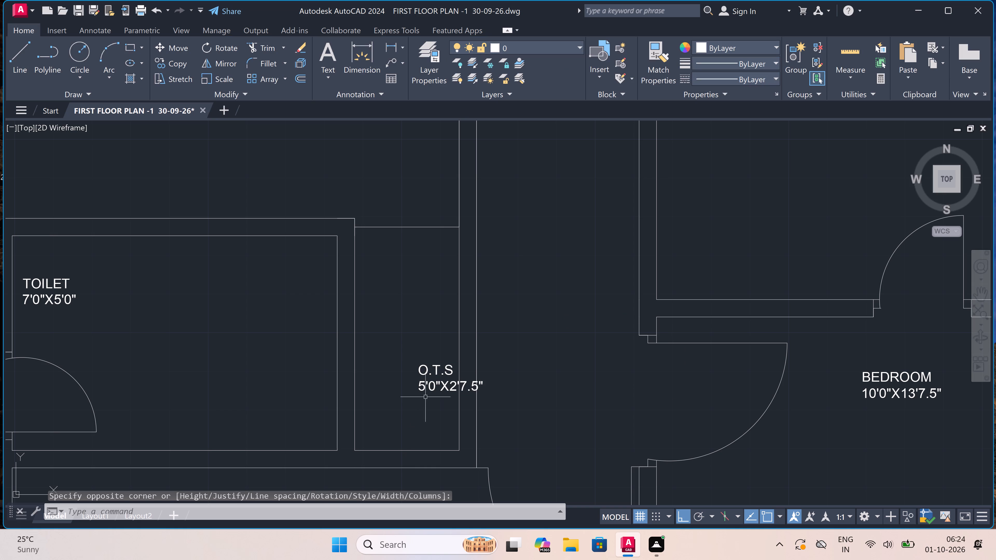
# Rotate the 5'0"X2'7.5" O.T.S label by 90 degrees so it reads vertically inside the narrow shaft.
pyautogui.click(426, 394)
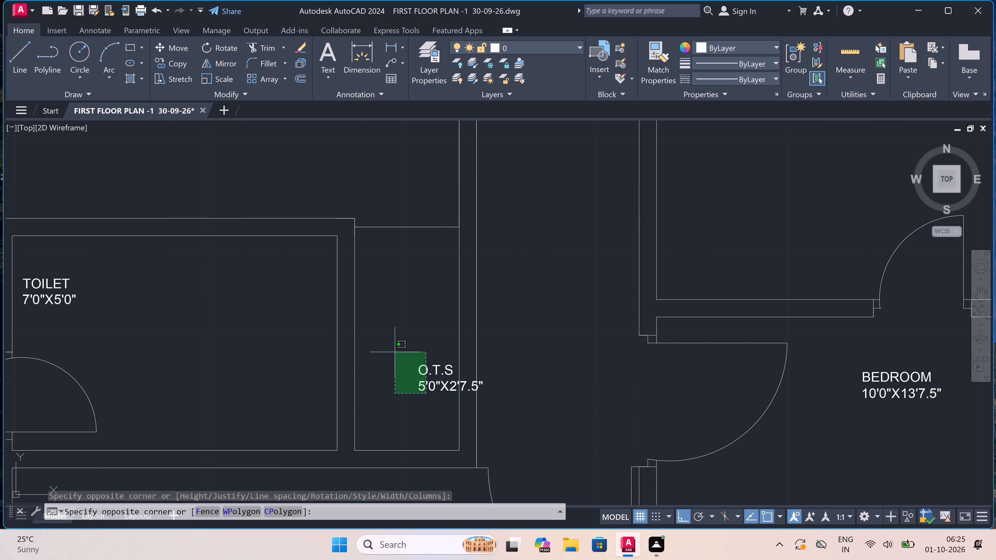
pyautogui.click(395, 352)
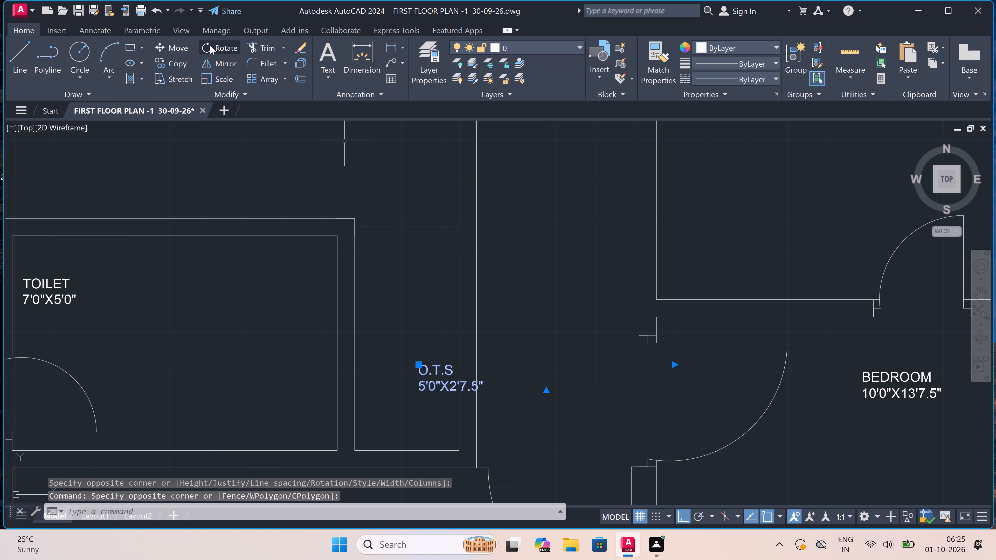
pyautogui.click(214, 43)
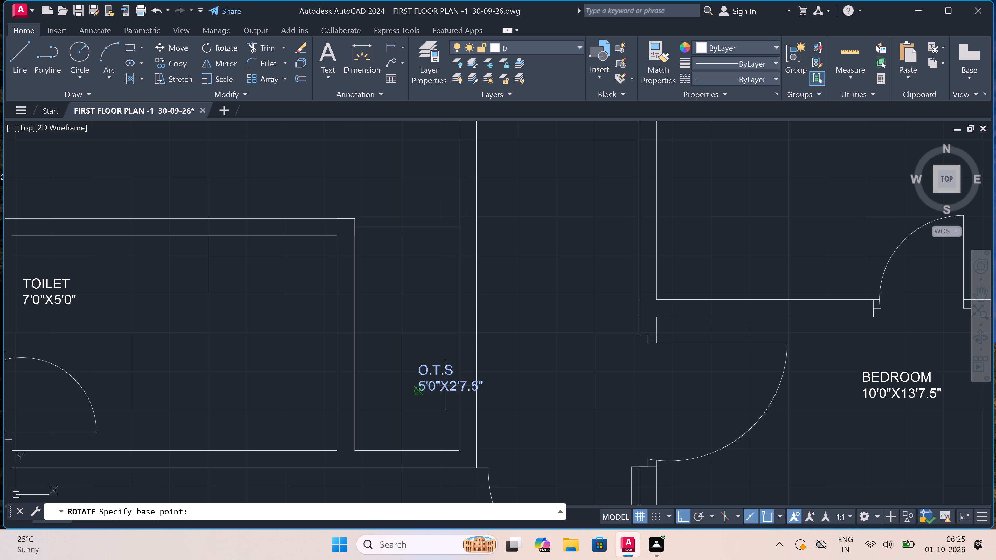
pyautogui.click(446, 384)
pyautogui.click(388, 347)
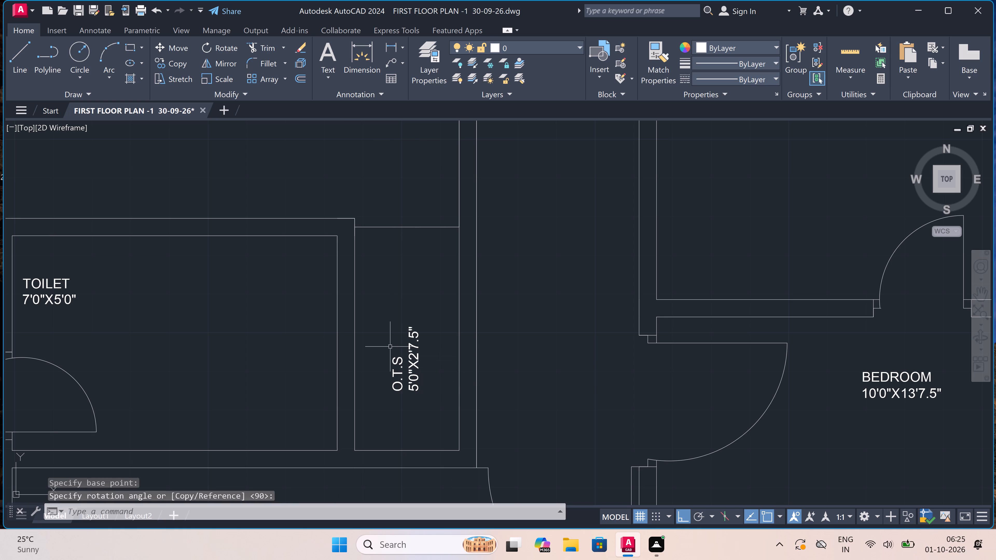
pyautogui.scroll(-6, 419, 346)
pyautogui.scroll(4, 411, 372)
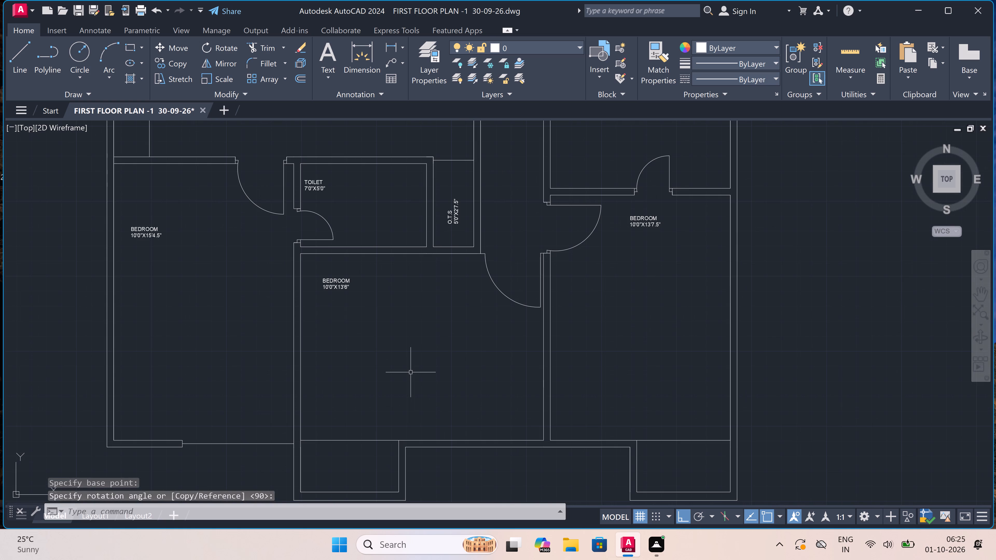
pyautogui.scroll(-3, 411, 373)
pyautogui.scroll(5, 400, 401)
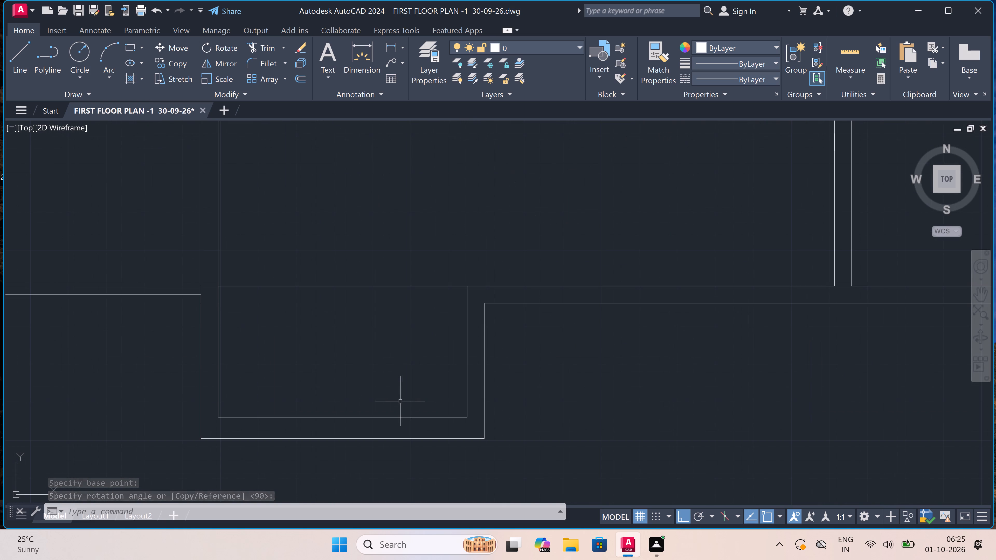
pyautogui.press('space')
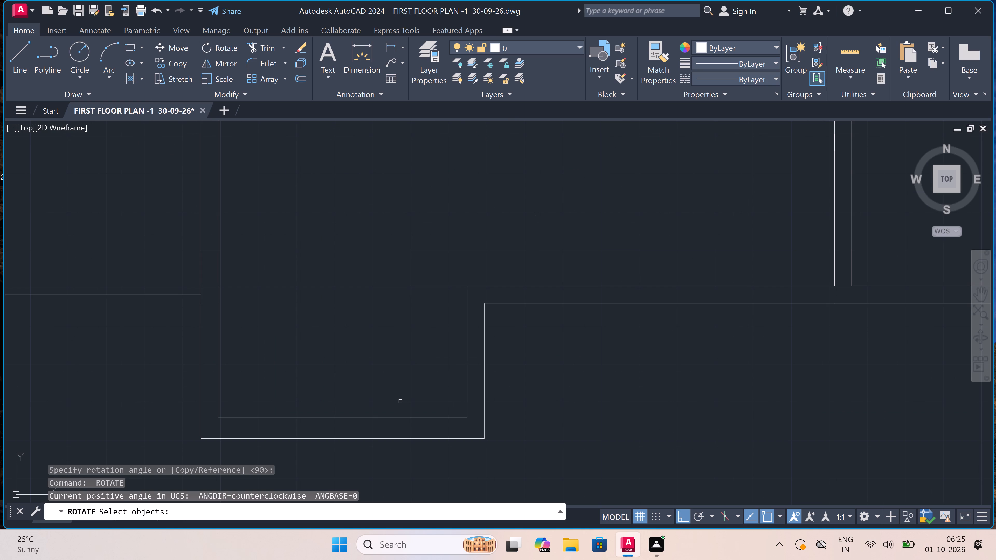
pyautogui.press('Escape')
# Draw lines from the southwest projection's outer corner south, west to align with the outer west wall, and north to that wall's corner.
pyautogui.scroll(-3, 400, 399)
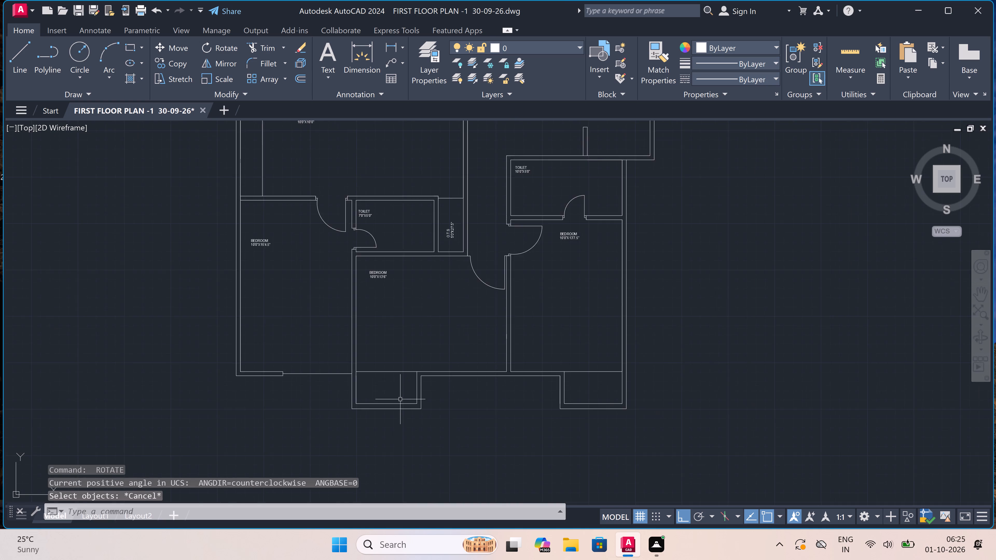
pyautogui.scroll(-1, 400, 399)
pyautogui.scroll(2, 346, 425)
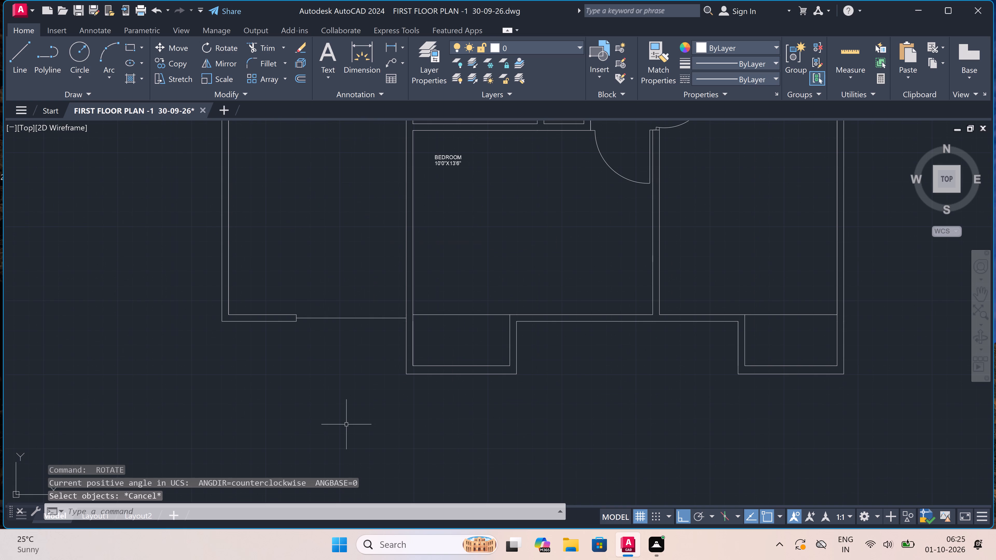
pyautogui.press('l')
pyautogui.press('space')
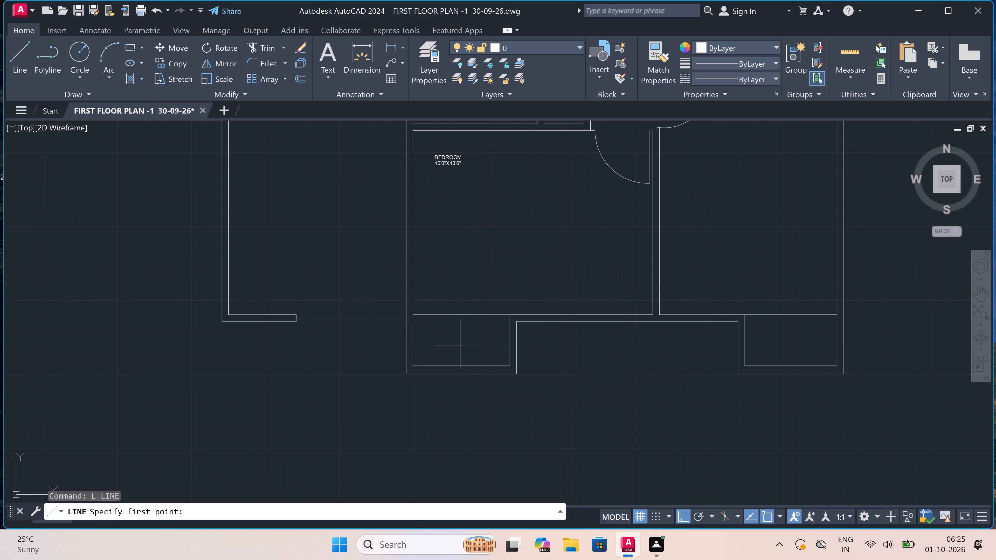
pyautogui.scroll(1, 458, 351)
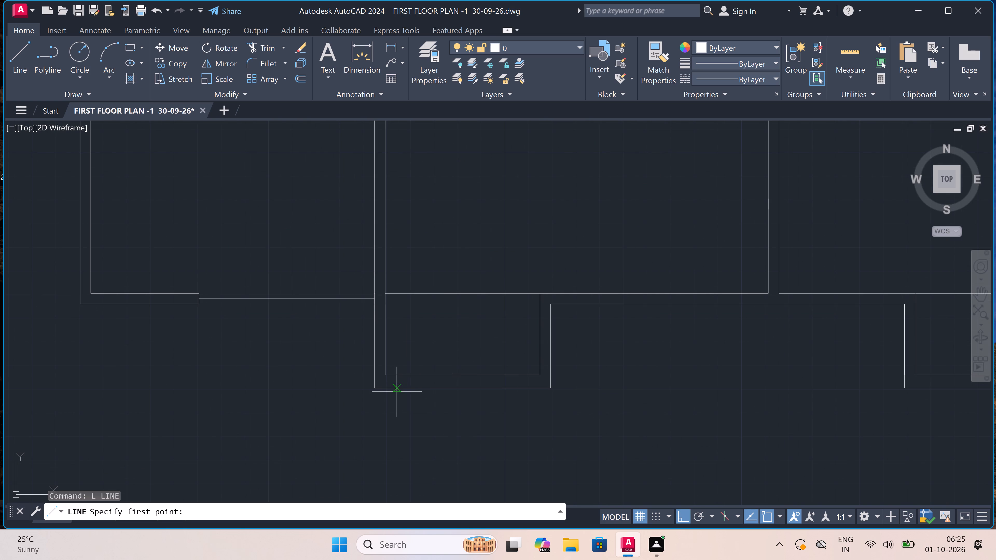
pyautogui.click(375, 391)
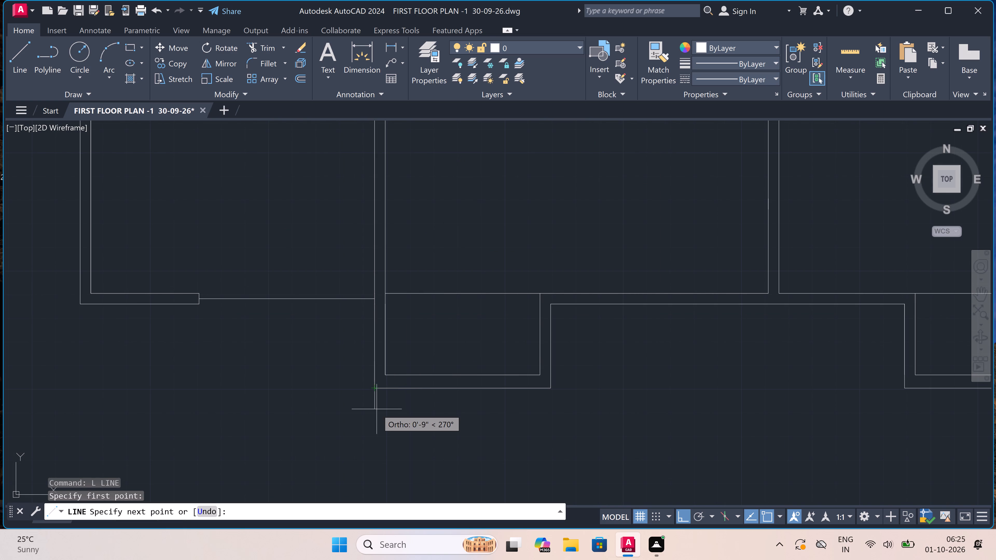
pyautogui.click(372, 426)
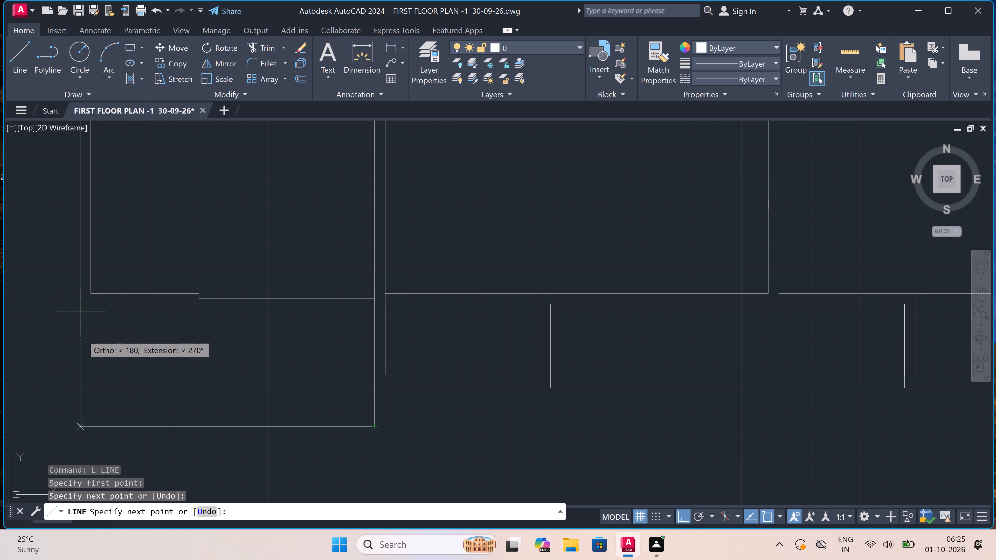
pyautogui.click(81, 427)
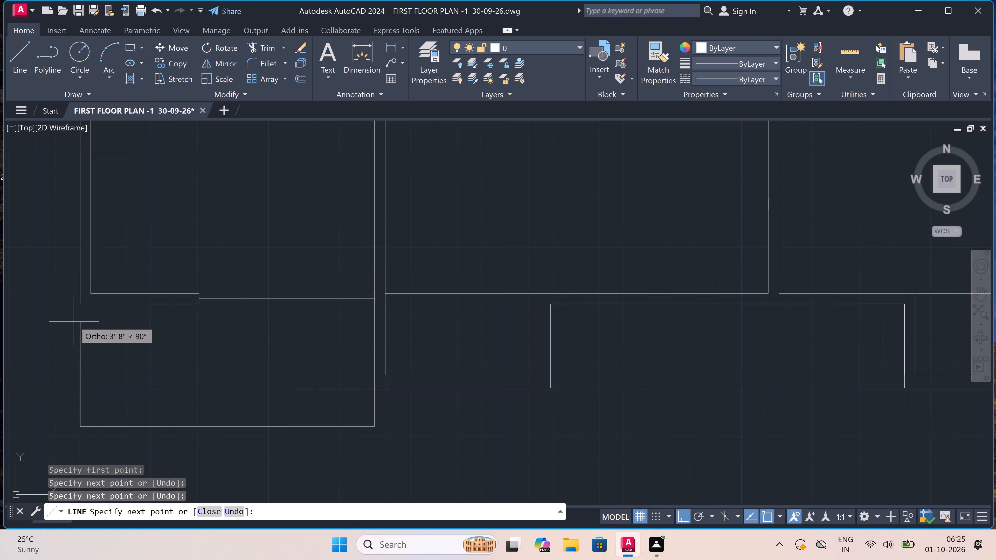
pyautogui.click(79, 305)
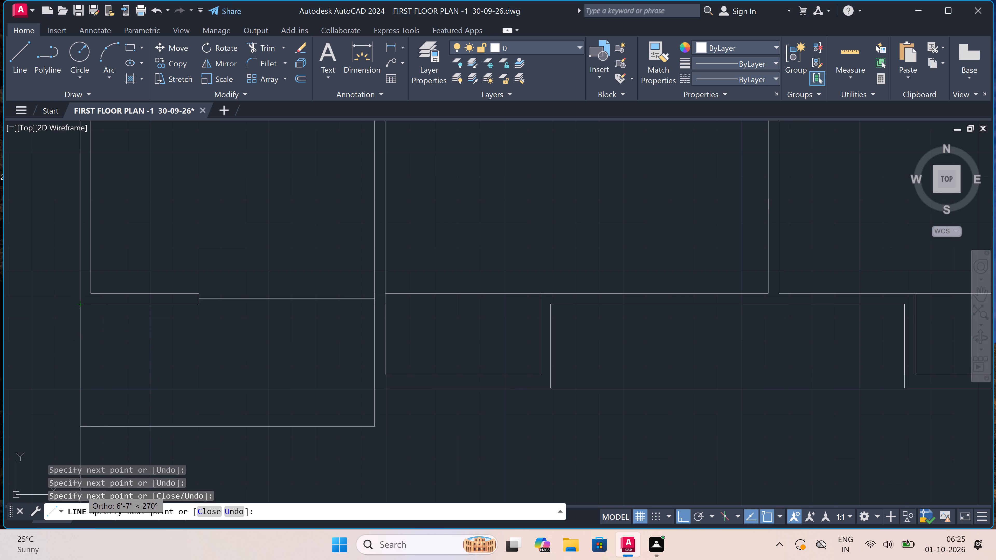
# Continue the outline with an outer line offset 4.5" south, running east 4.5" past the inner edge and north to the projection's wall.
pyautogui.click(77, 428)
pyautogui.write('4.5"')
pyautogui.press('space')
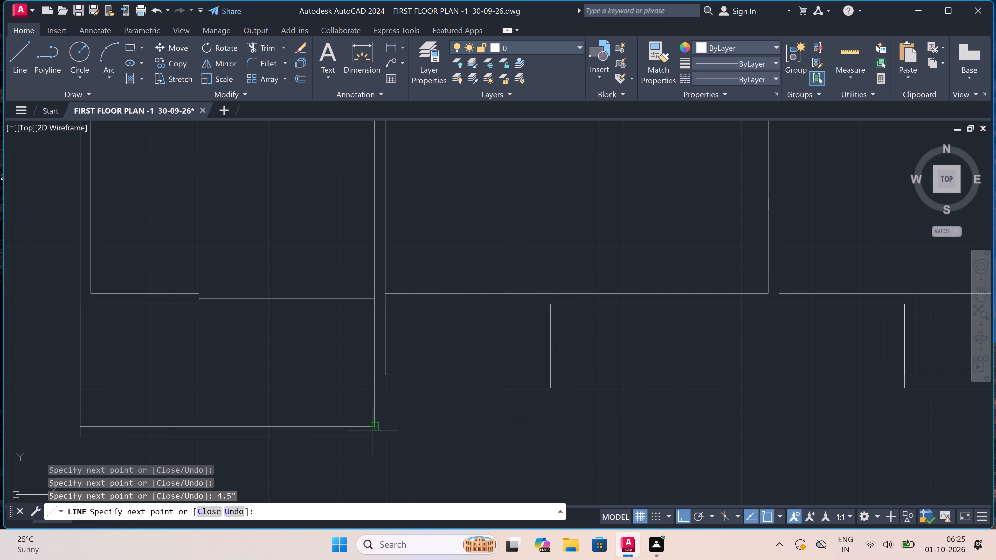
pyautogui.click(373, 442)
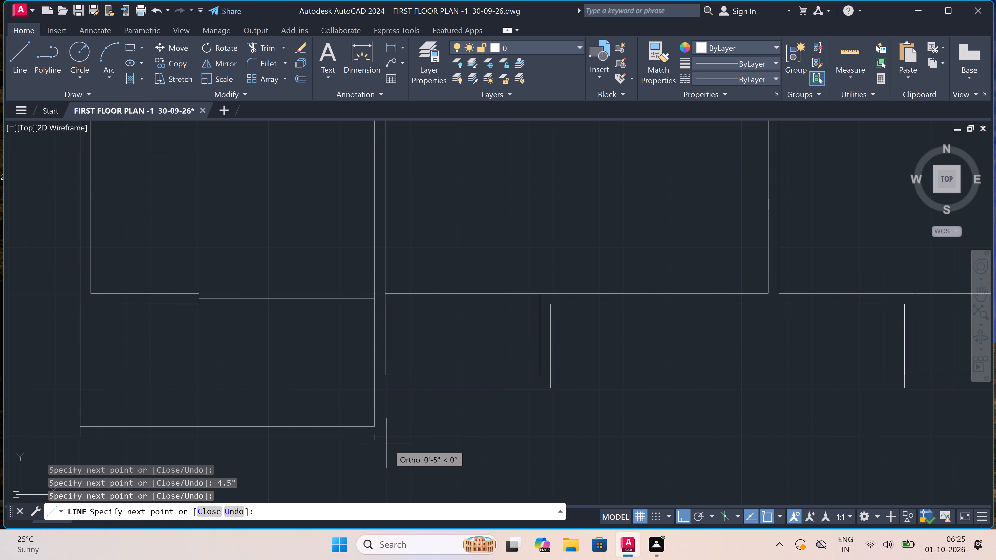
pyautogui.write('4.5"')
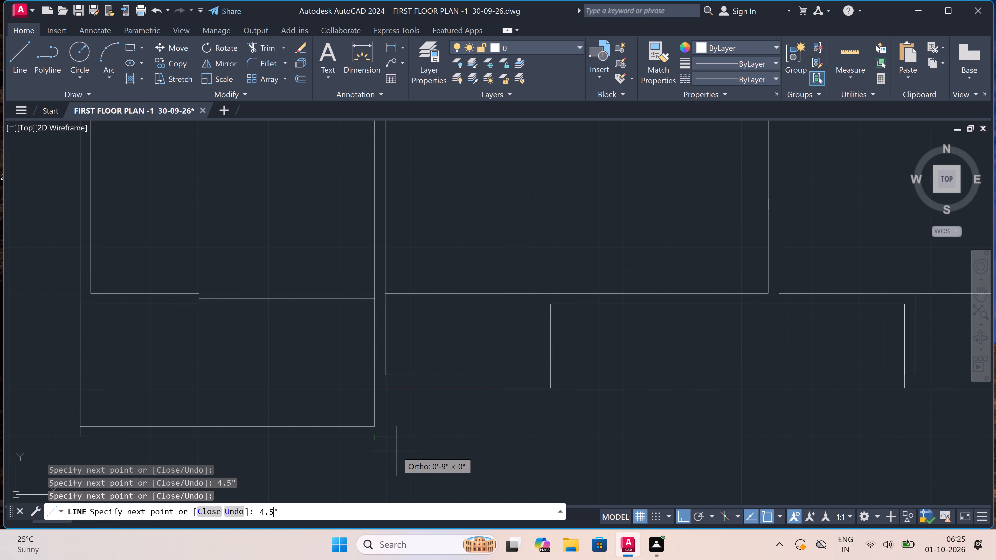
pyautogui.press('space')
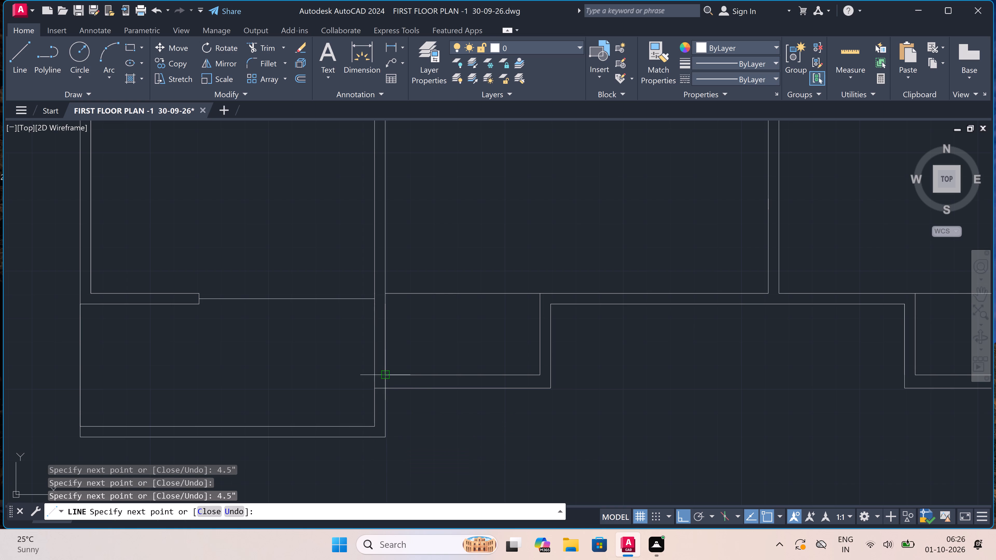
pyautogui.click(384, 387)
pyautogui.press('Escape')
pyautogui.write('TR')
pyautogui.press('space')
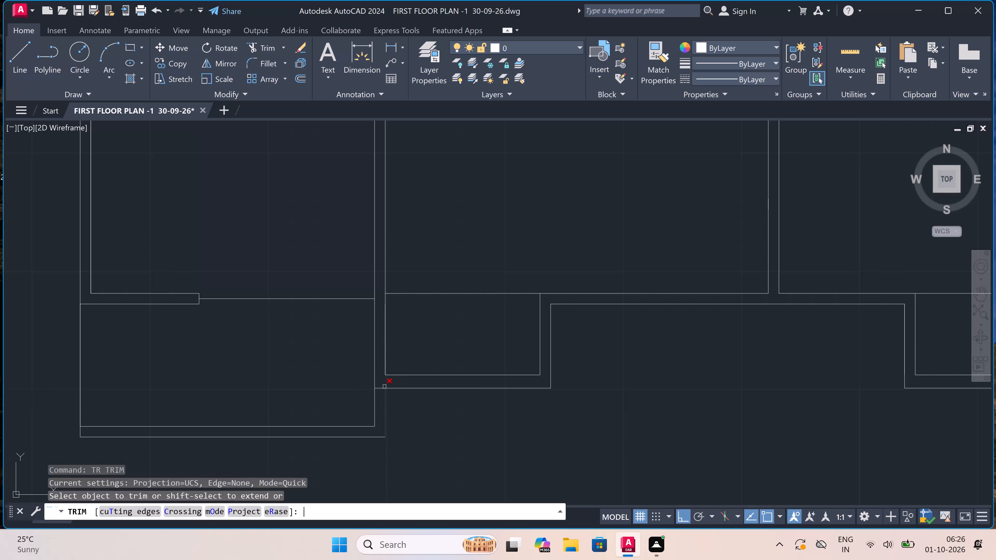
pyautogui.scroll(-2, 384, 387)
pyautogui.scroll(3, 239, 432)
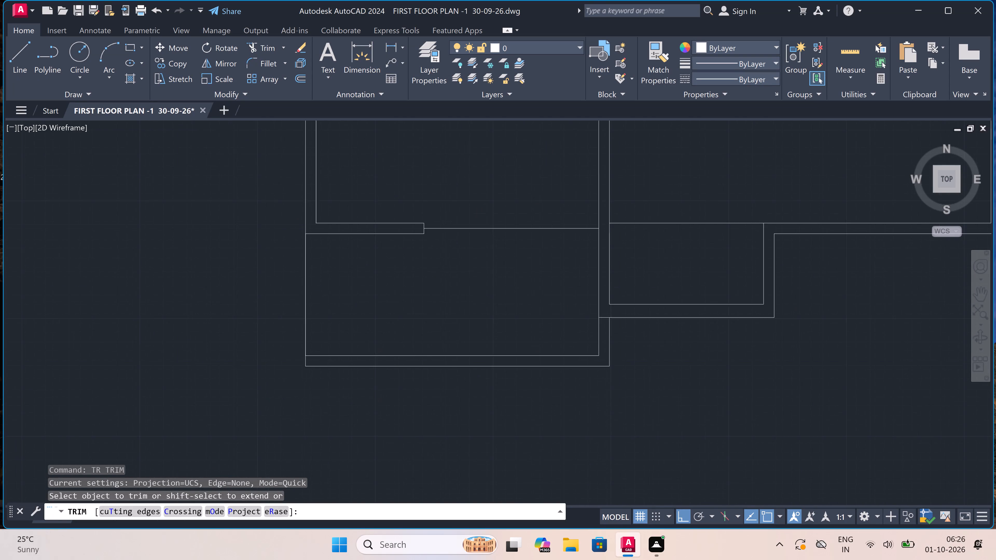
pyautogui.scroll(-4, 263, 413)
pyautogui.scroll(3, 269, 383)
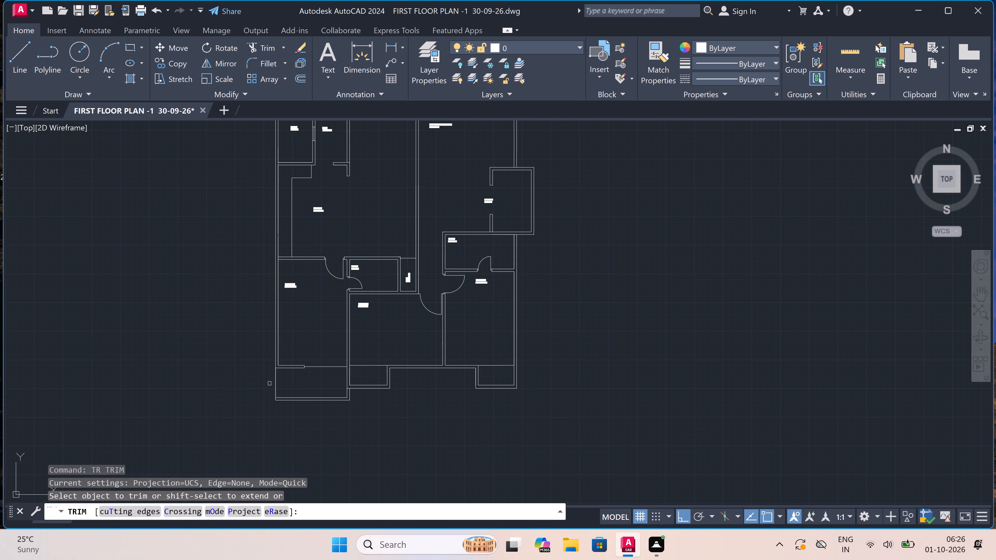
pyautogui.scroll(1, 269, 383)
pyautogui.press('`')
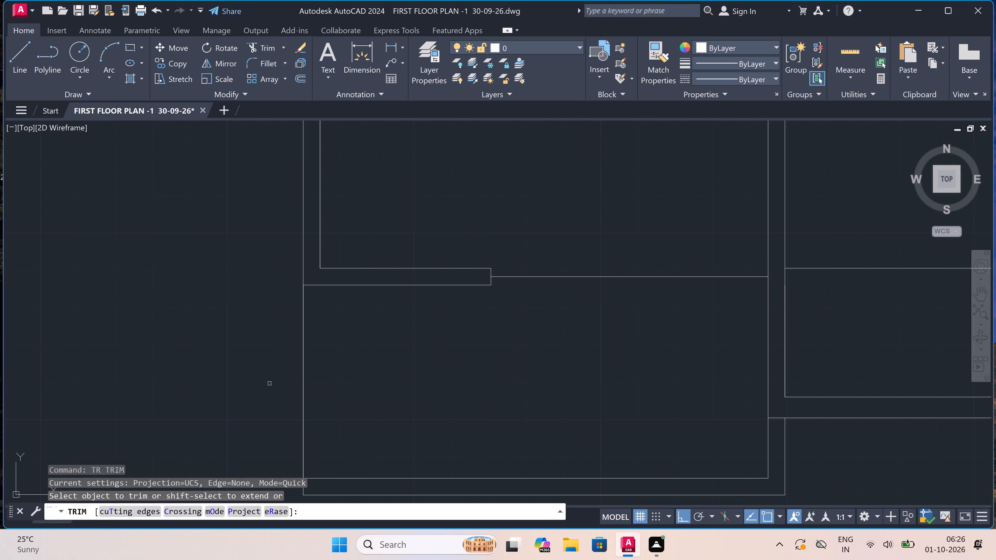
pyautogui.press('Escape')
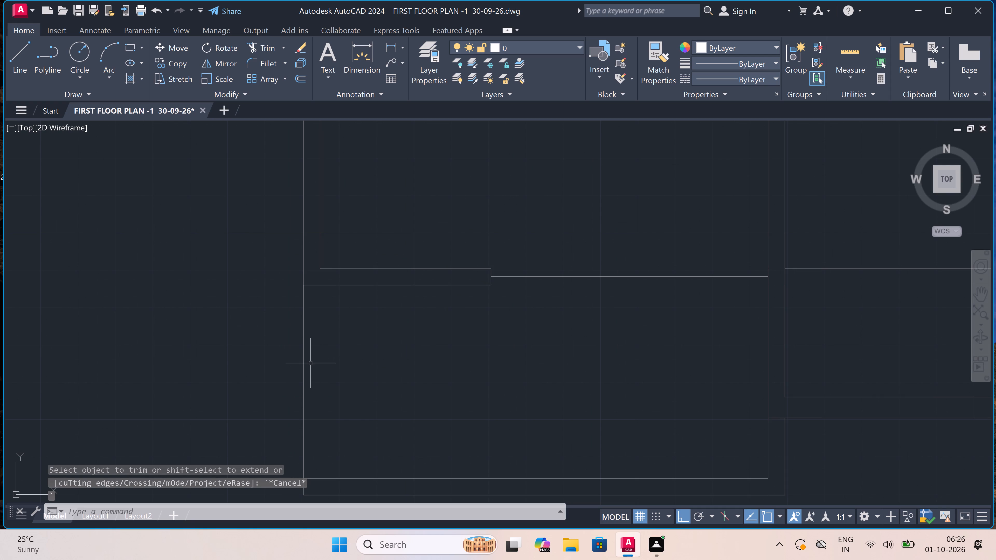
# Erase the short line overlapping the outer west edge of the southwest projection, between the wall's underside and the inner south line.
pyautogui.click(305, 360)
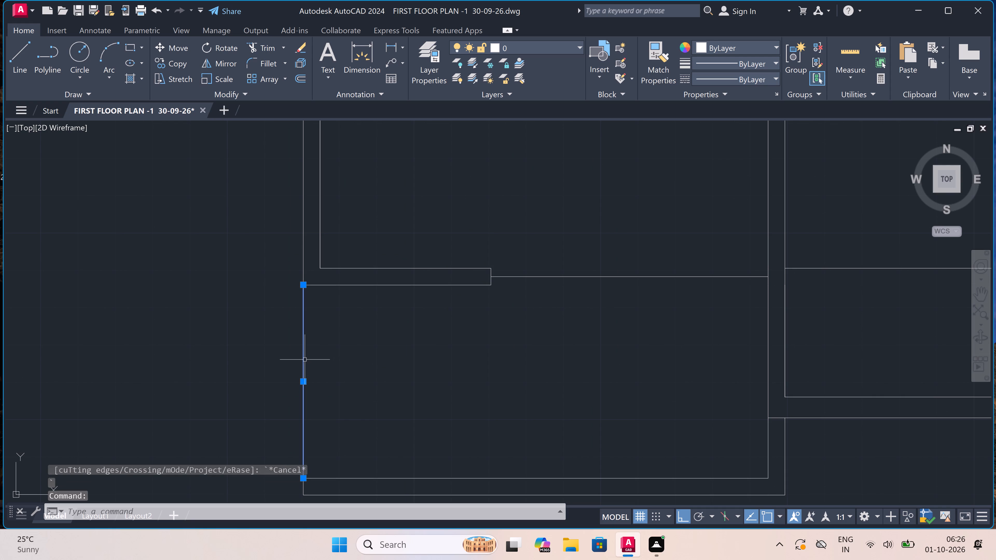
pyautogui.press('Delete')
# Draw a line from the southwest projection's upper west corner 4.5" east, continuing south to the outer south line.
pyautogui.write('L')
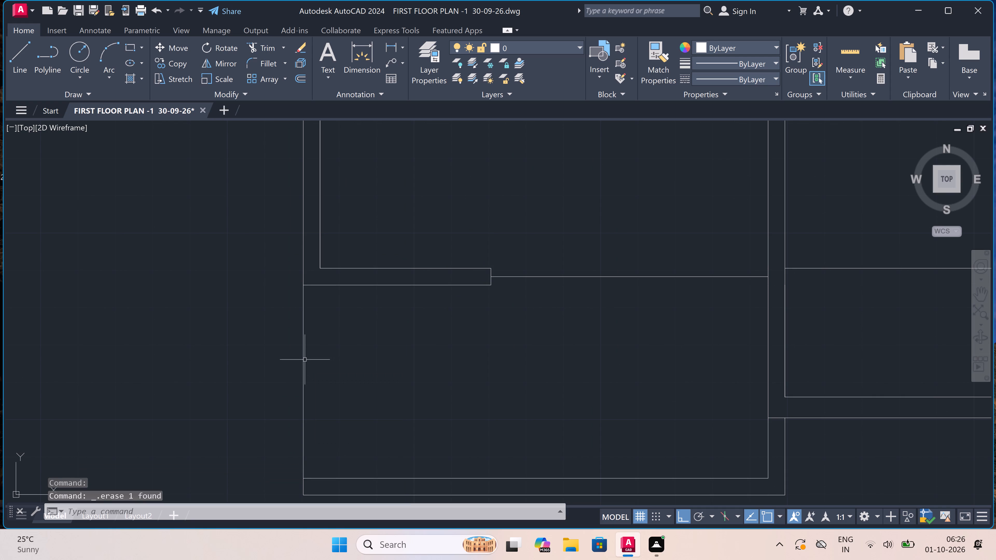
pyautogui.press('space')
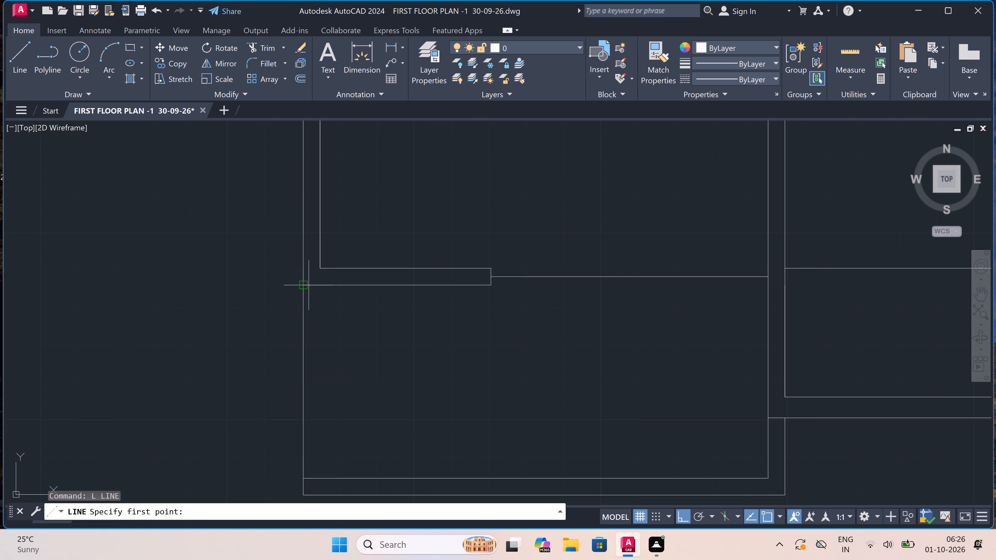
pyautogui.click(303, 283)
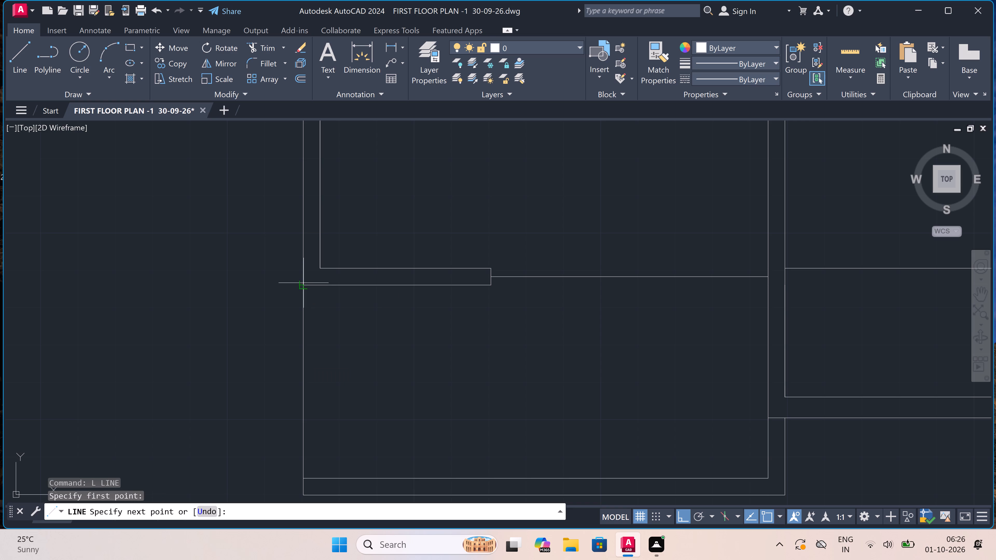
pyautogui.write('4.5"')
pyautogui.press('space')
pyautogui.scroll(-3, 378, 290)
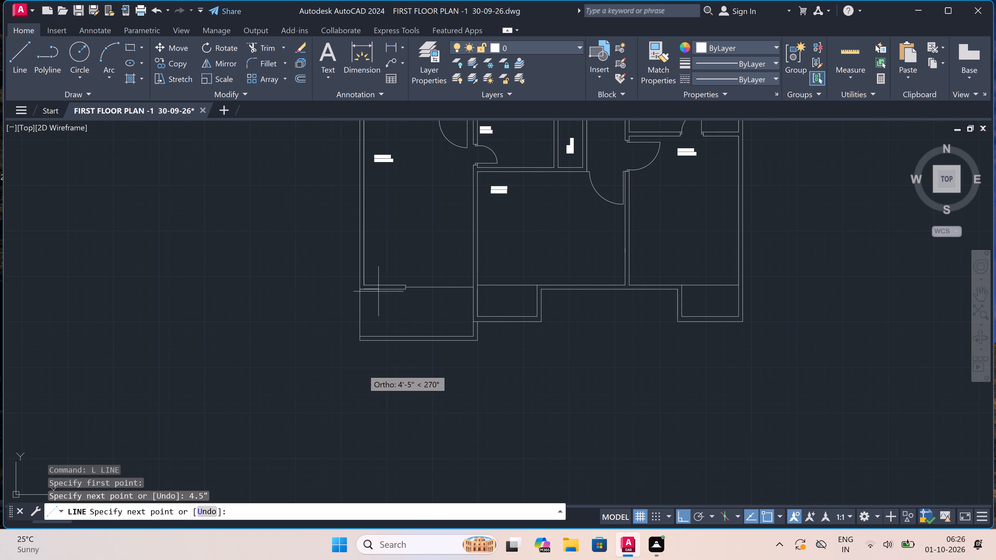
pyautogui.scroll(4, 358, 327)
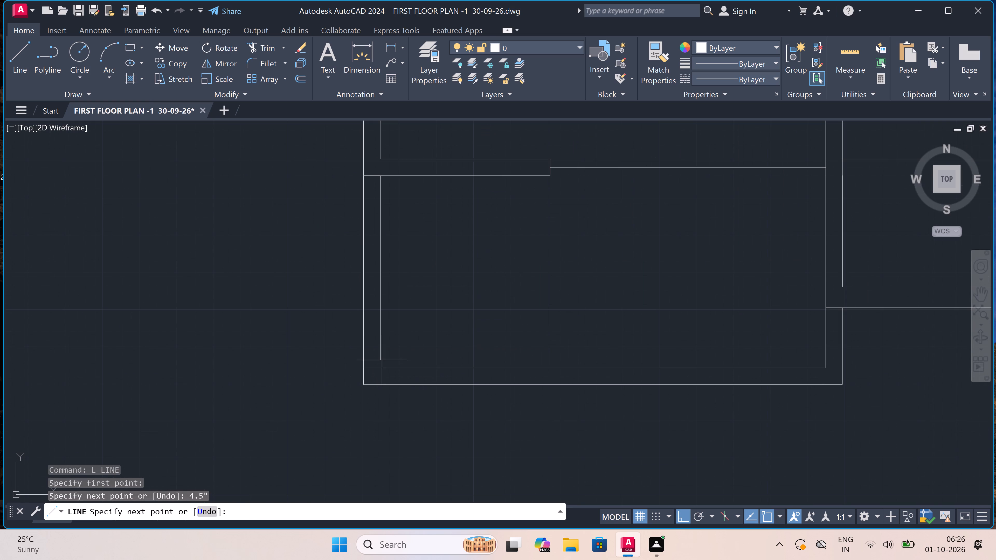
pyautogui.click(383, 388)
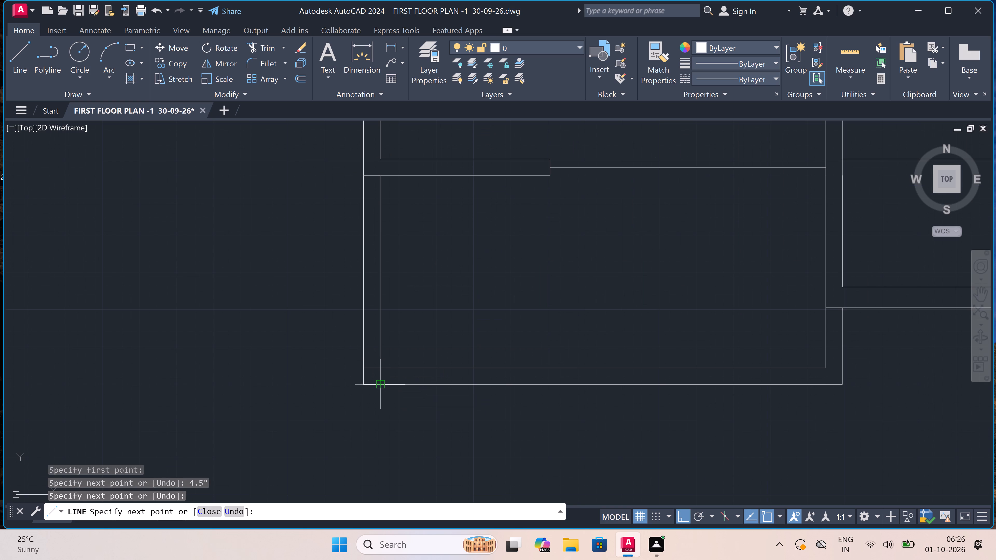
pyautogui.press('Escape')
# Trim the two overlapping line ends inside the southwest corner of the projection to form a clean inner wall corner.
pyautogui.write('TR')
pyautogui.press('space')
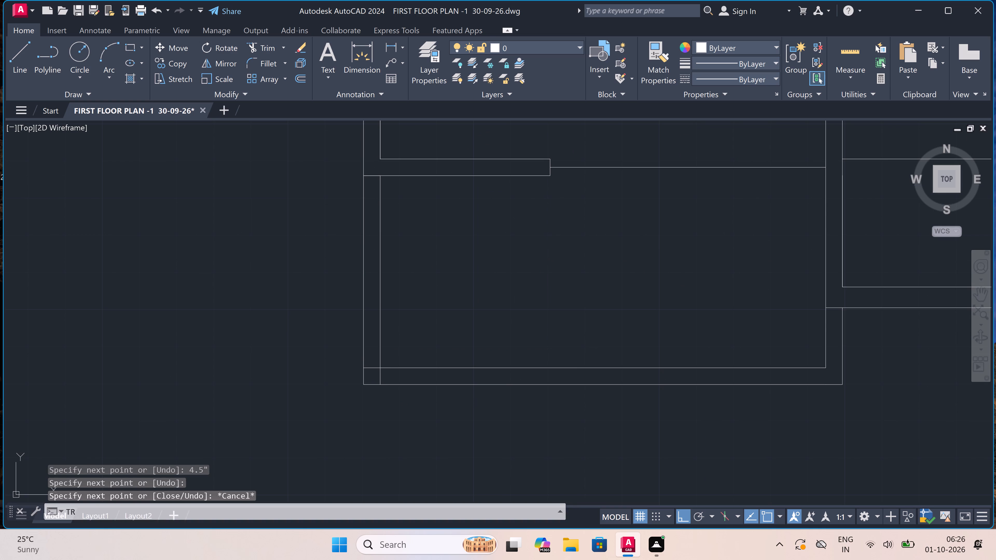
pyautogui.click(375, 367)
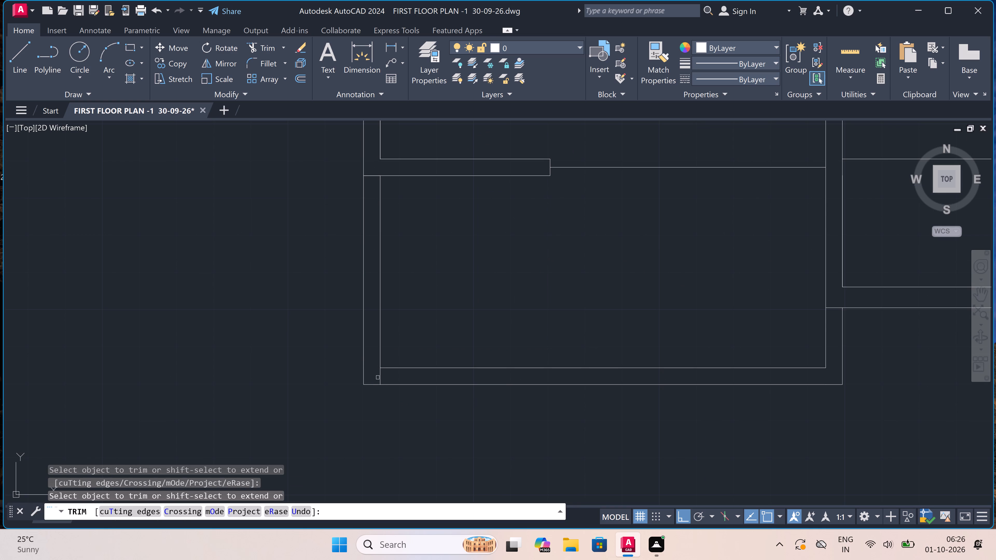
pyautogui.click(381, 375)
pyautogui.scroll(-3, 381, 375)
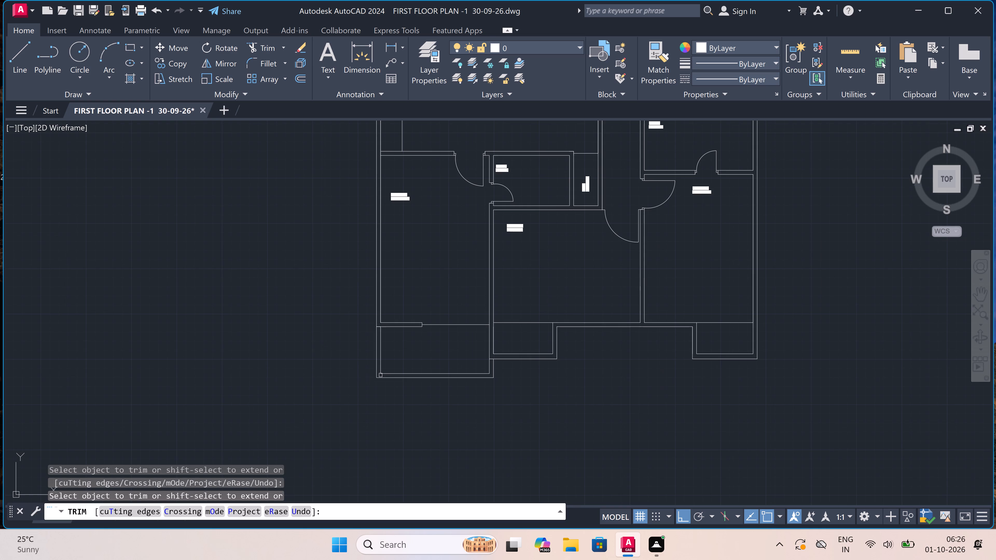
pyautogui.press('Escape')
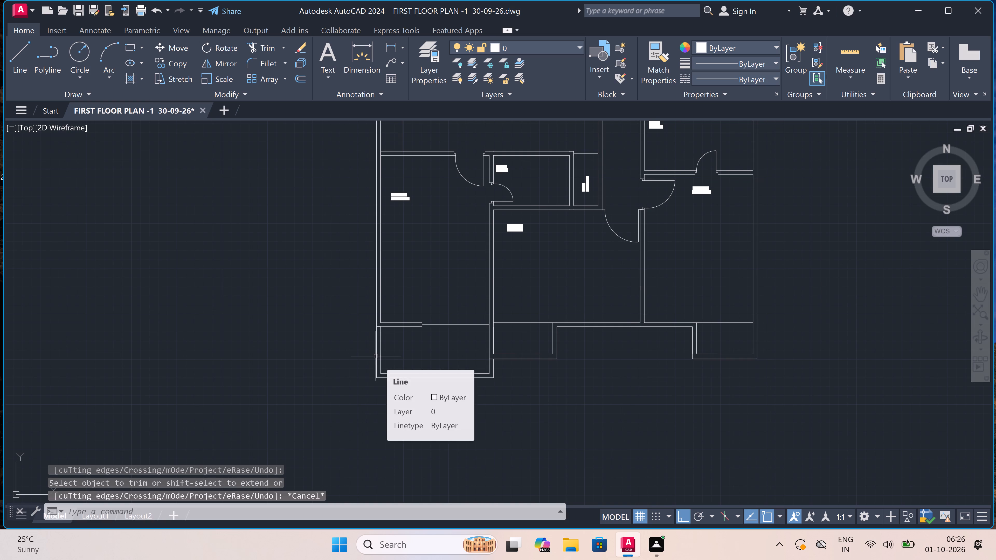
# Draw a horizontal line about 27'-2" long eastward from the southwest projection's outer southeast corner, past the plan's east wall.
pyautogui.scroll(-2, 372, 370)
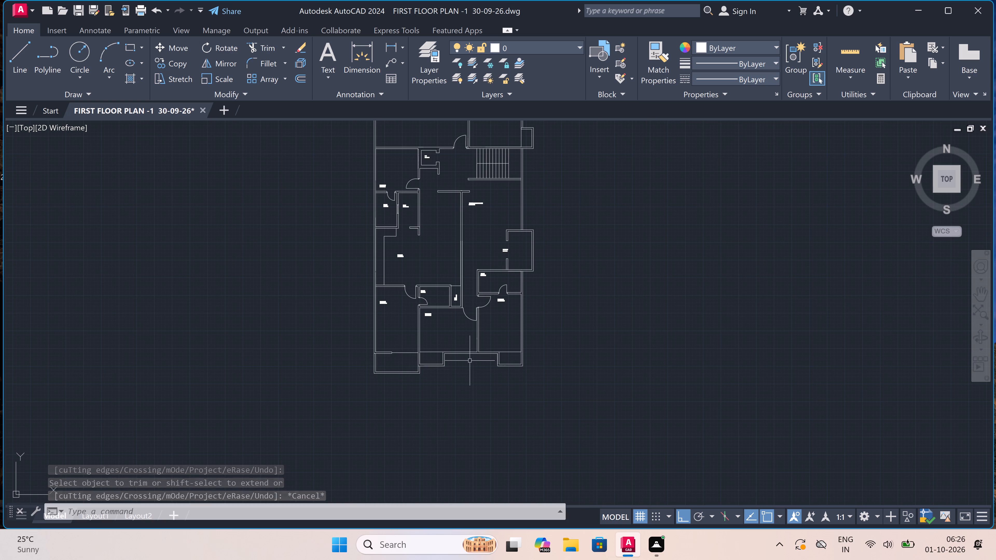
pyautogui.scroll(3, 471, 359)
pyautogui.write('L')
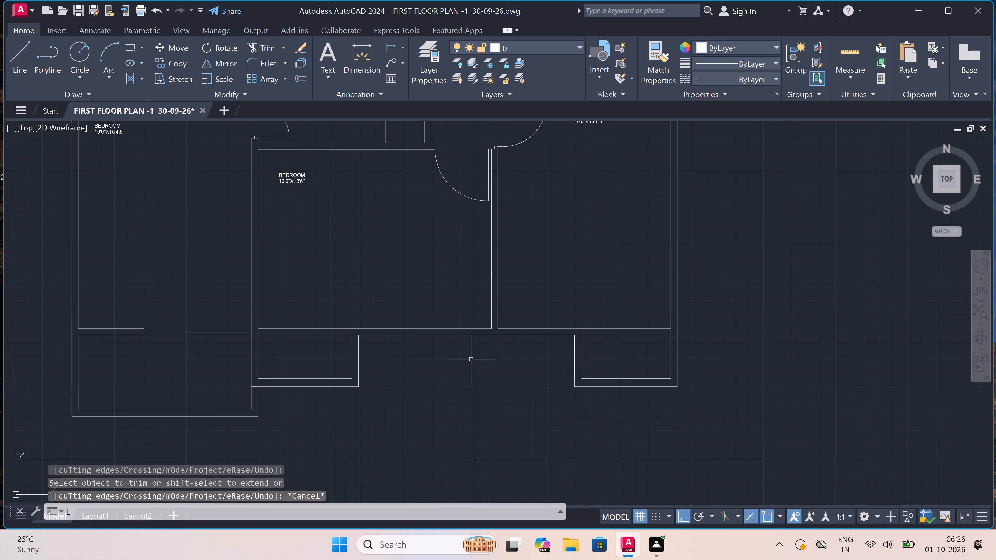
pyautogui.press('space')
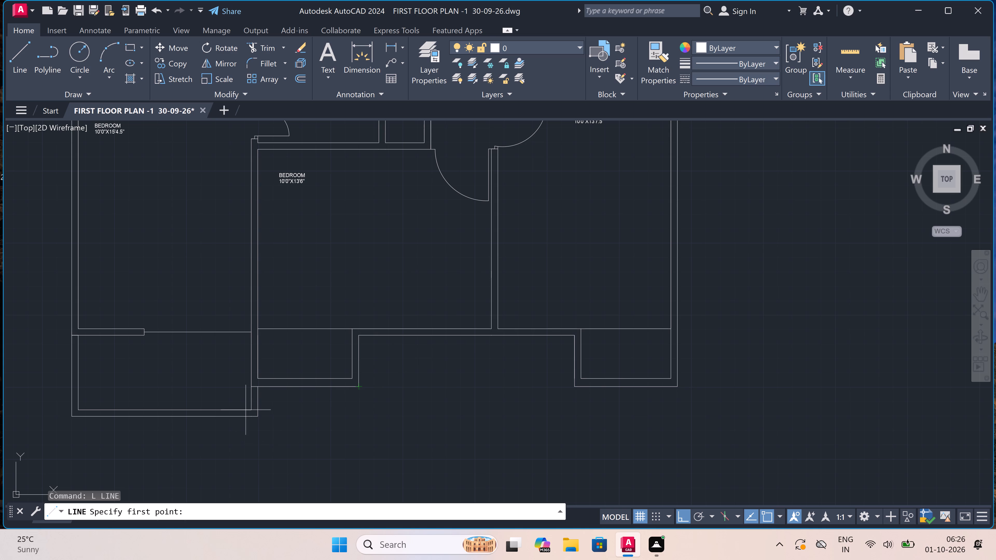
pyautogui.click(261, 417)
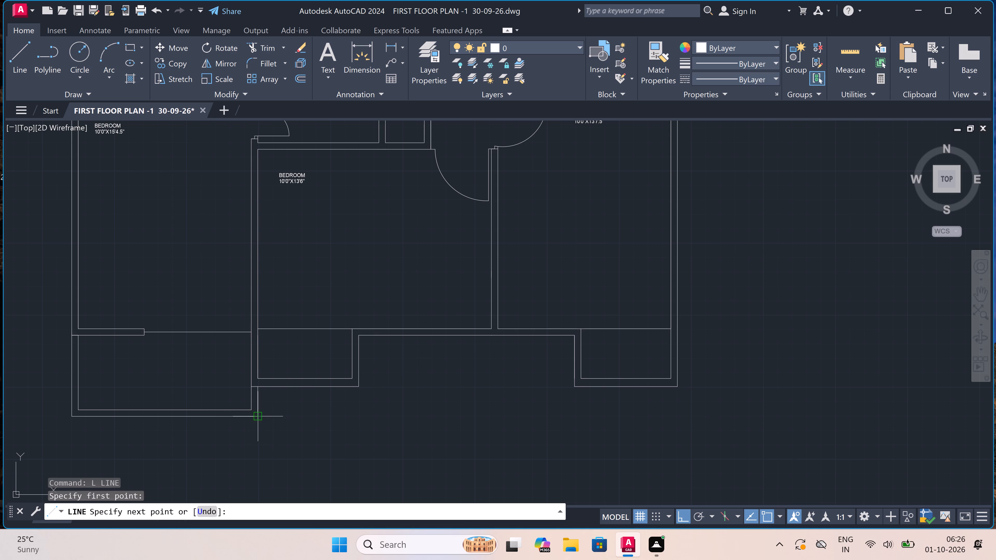
pyautogui.click(728, 430)
pyautogui.press('Escape')
# Draw lines from the recess's southwest corner south to the long horizontal line, east along it, and north to the recess's southeast corner.
pyautogui.press('space')
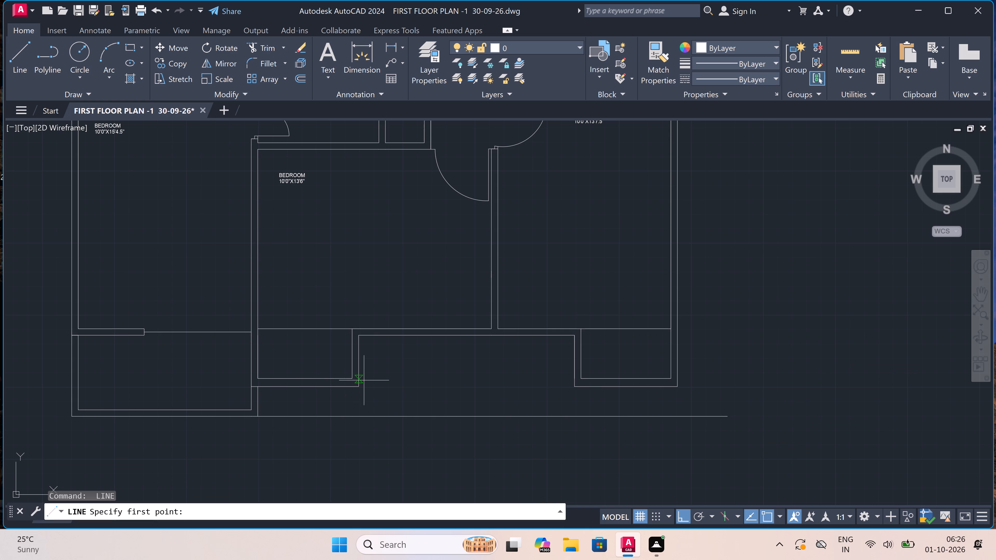
pyautogui.moveTo(361, 386); pyautogui.dragTo(361, 389)
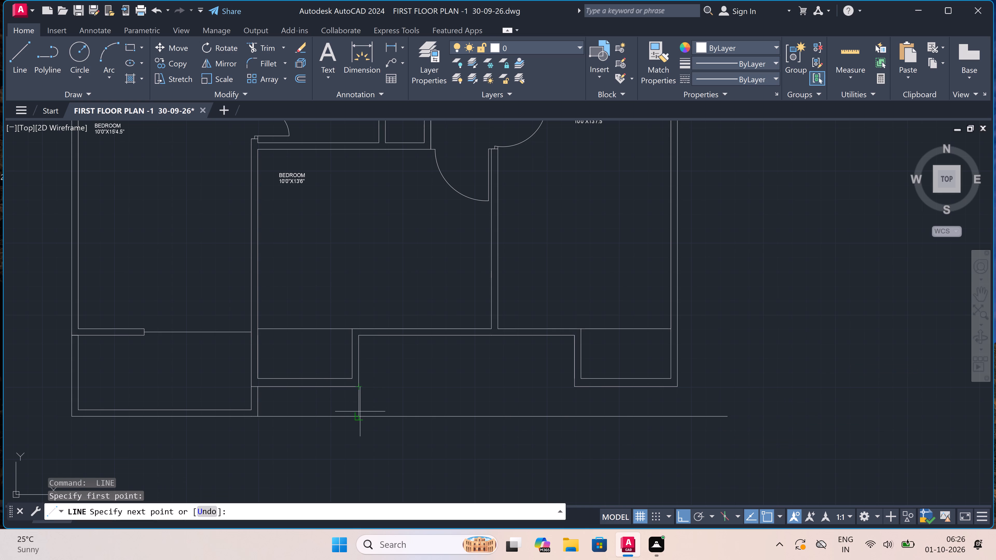
pyautogui.click(360, 416)
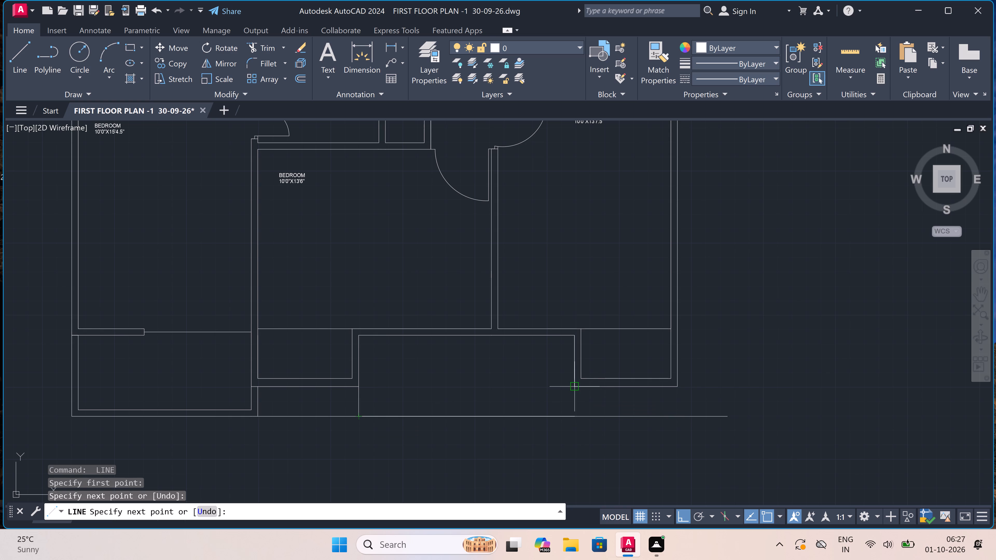
pyautogui.click(575, 415)
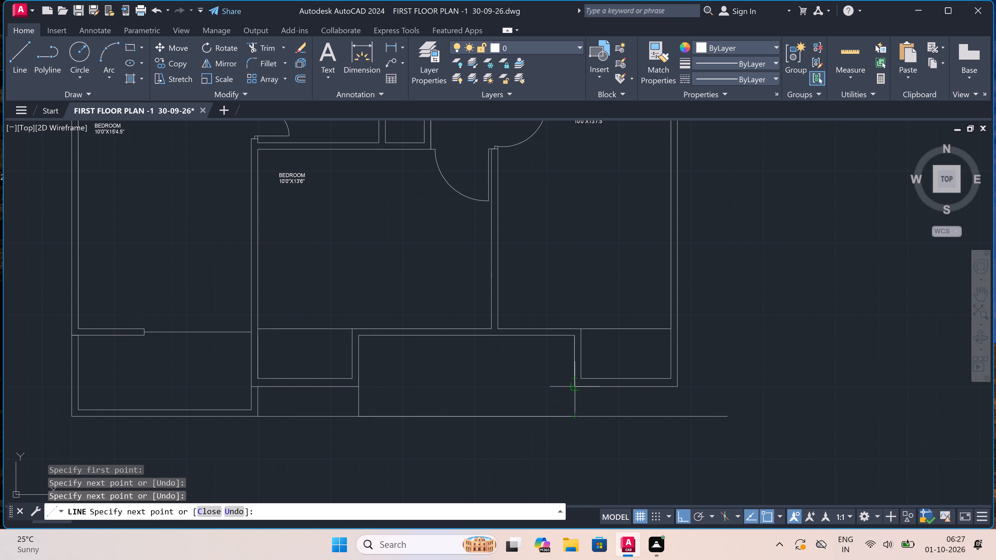
pyautogui.click(576, 384)
pyautogui.press('Escape')
# Erase the misaligned vertical line below the southwest corner of the southeast projection.
pyautogui.scroll(3, 583, 391)
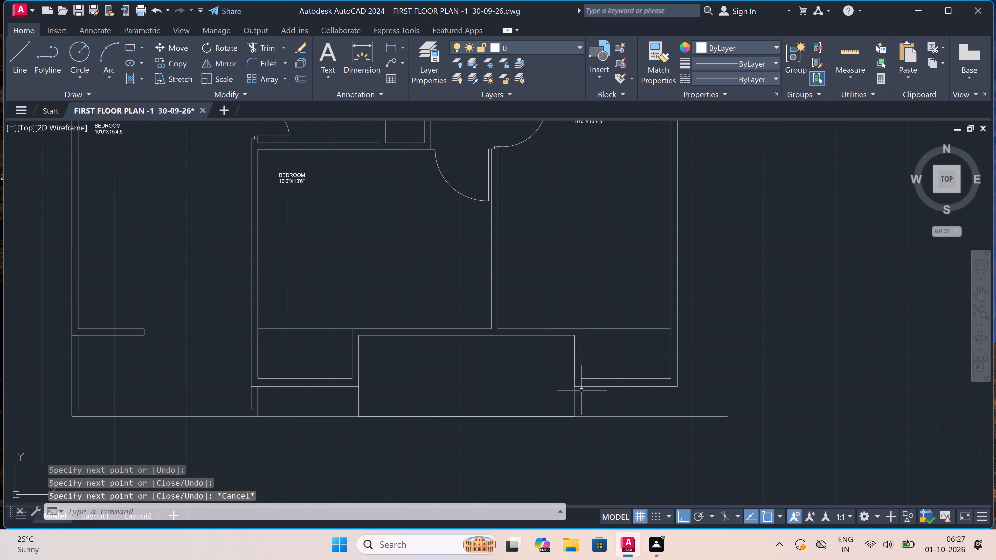
pyautogui.scroll(3, 554, 377)
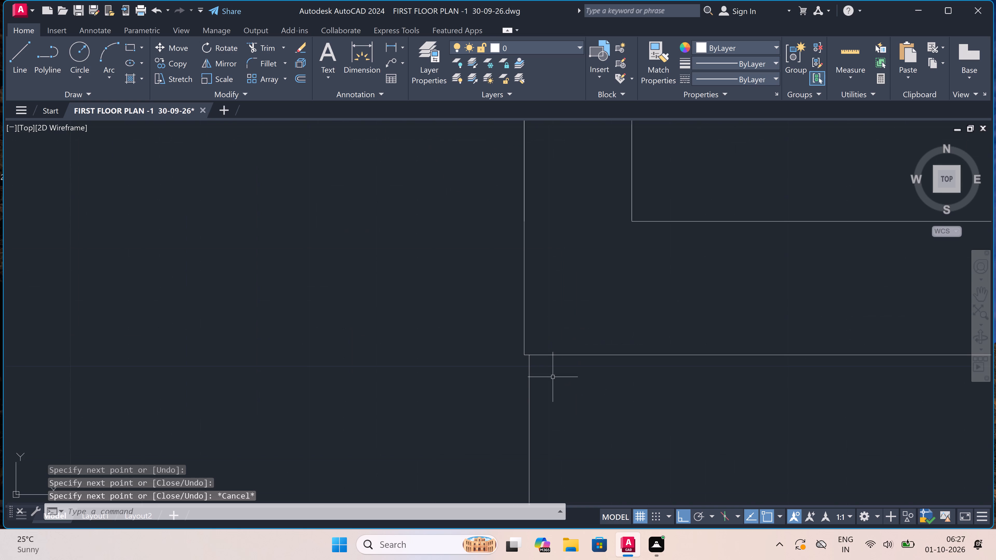
pyautogui.scroll(4, 533, 363)
pyautogui.click(533, 364)
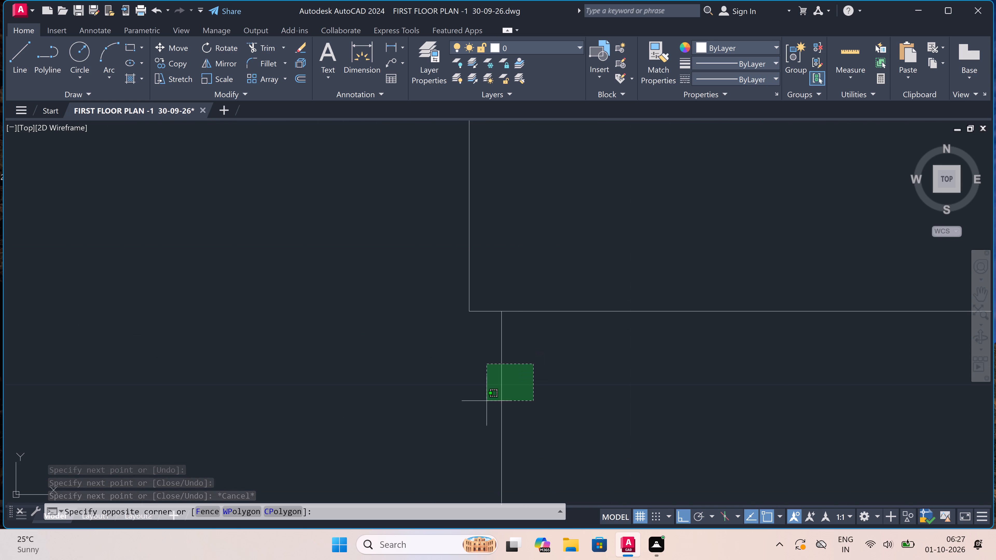
pyautogui.click(480, 405)
pyautogui.press('Delete')
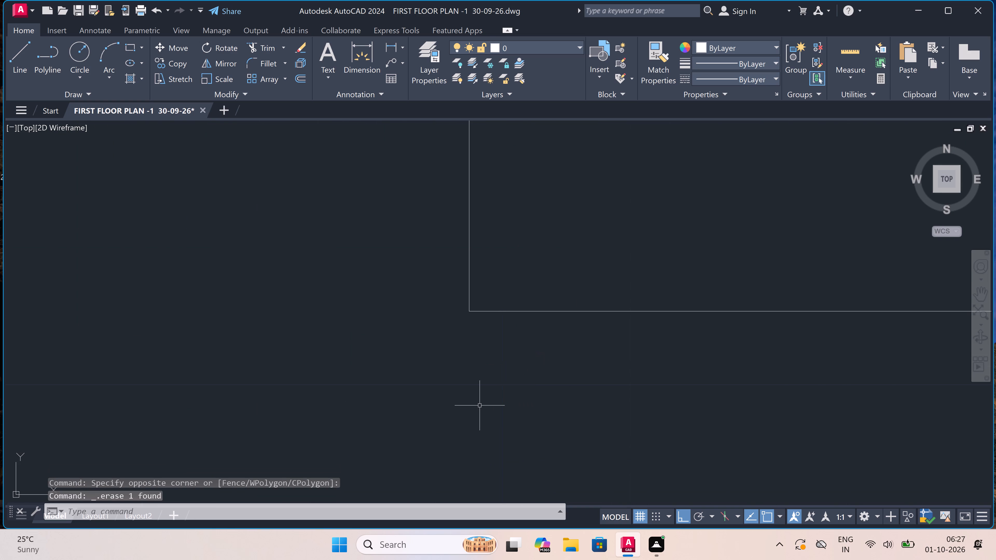
# Draw a vertical line from the southeast projection's exact southwest corner south to the long horizontal line.
pyautogui.write('L')
pyautogui.press('space')
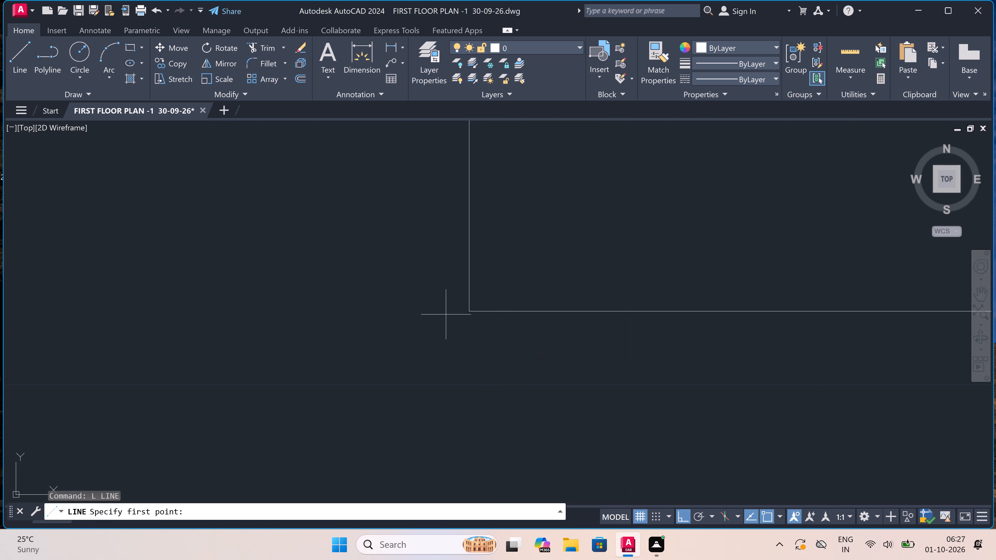
pyautogui.click(468, 308)
pyautogui.scroll(-9, 468, 308)
pyautogui.scroll(1, 476, 357)
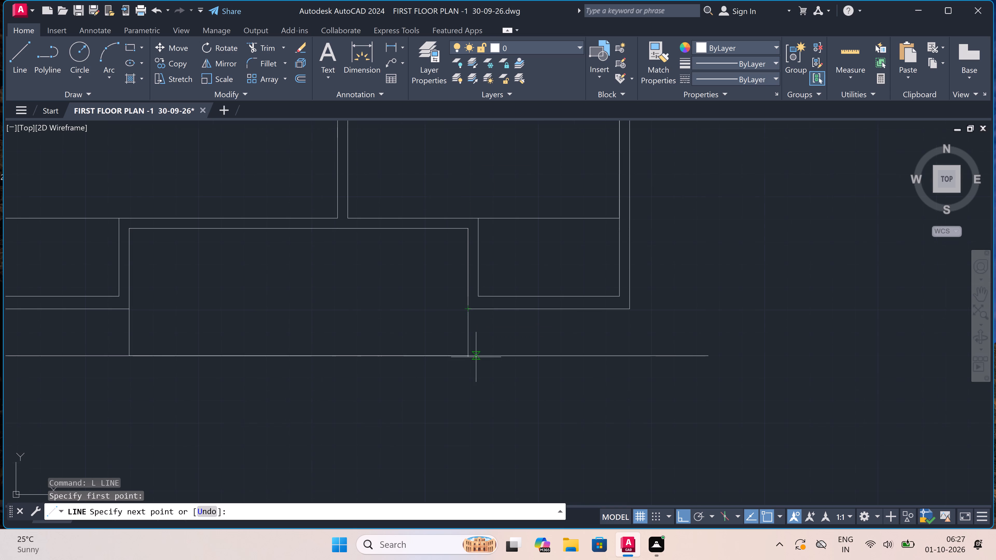
pyautogui.scroll(2, 476, 357)
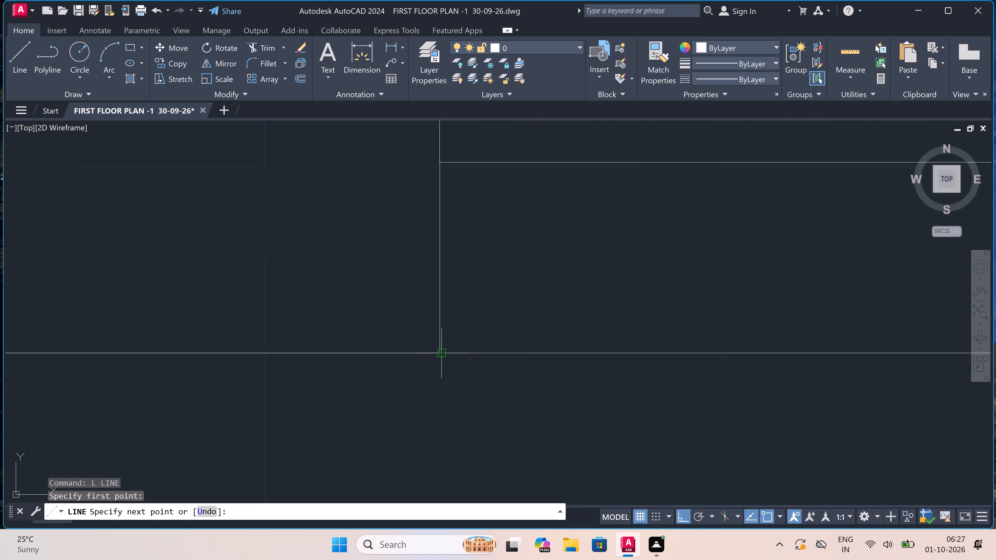
pyautogui.click(440, 354)
pyautogui.scroll(-4, 440, 354)
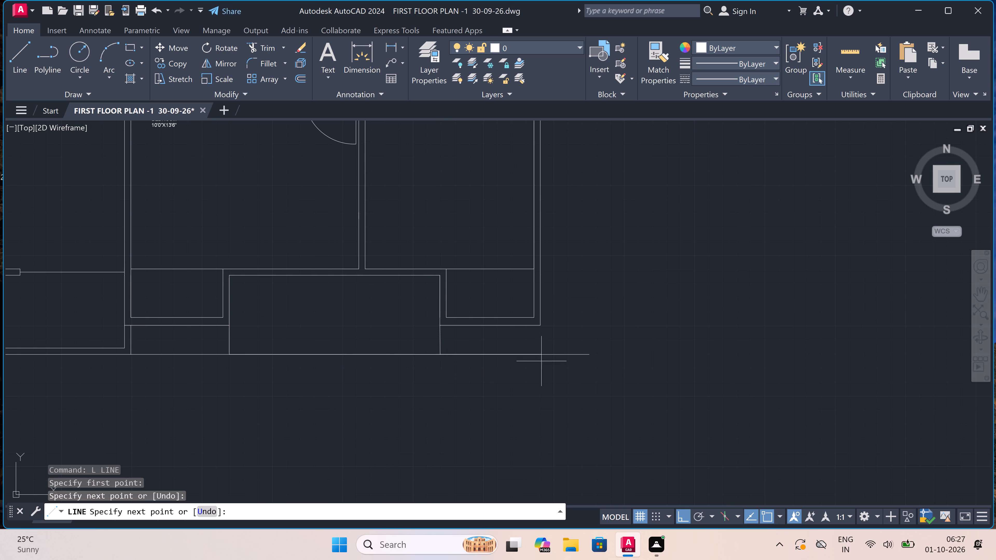
pyautogui.press('Escape')
# Draw connected lines from the southeast projection's southwest corner: 4.5" east, south to the long horizontal line, and 4.5" beyond it.
pyautogui.scroll(2, 384, 320)
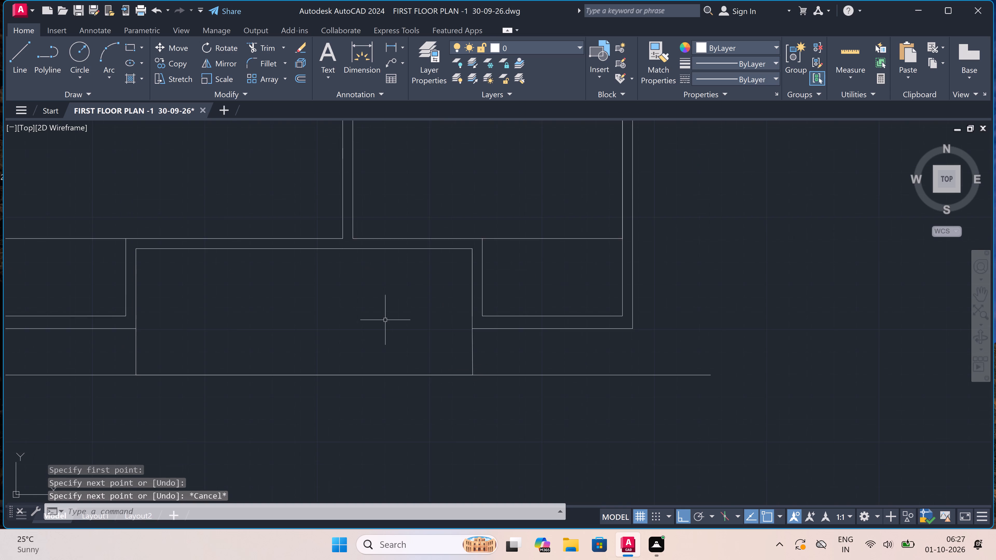
pyautogui.scroll(2, 536, 304)
pyautogui.press('space')
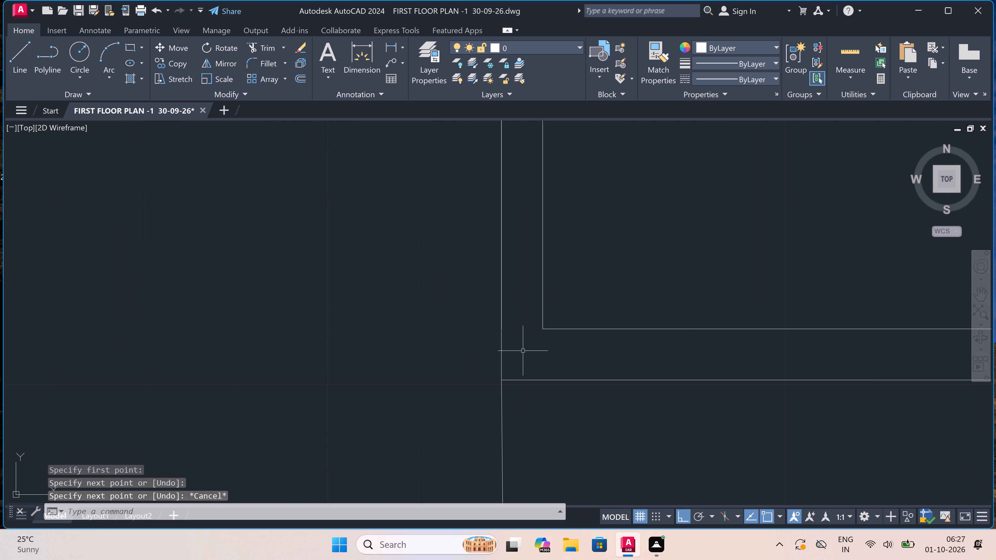
pyautogui.click(500, 380)
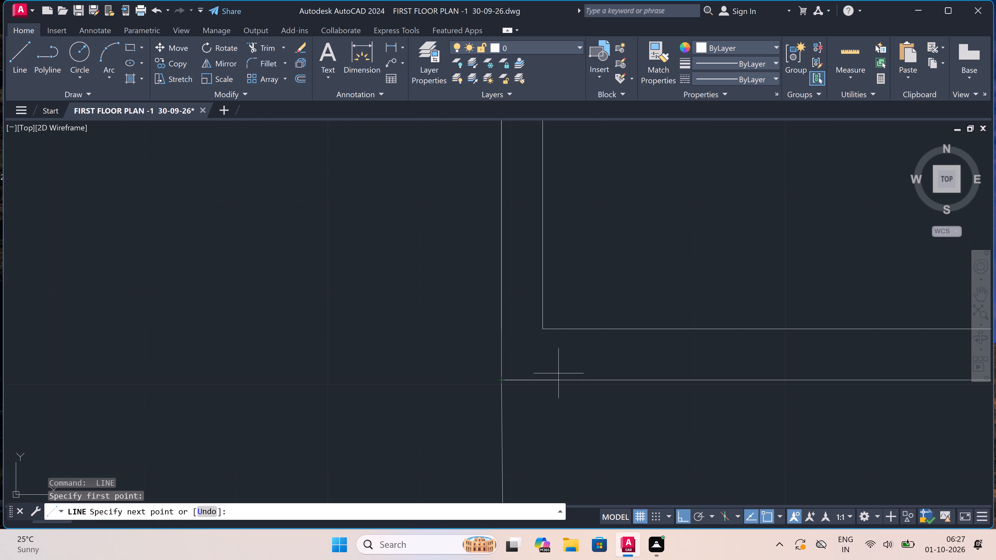
pyautogui.write('4.5"')
pyautogui.press('space')
pyautogui.scroll(-2, 559, 373)
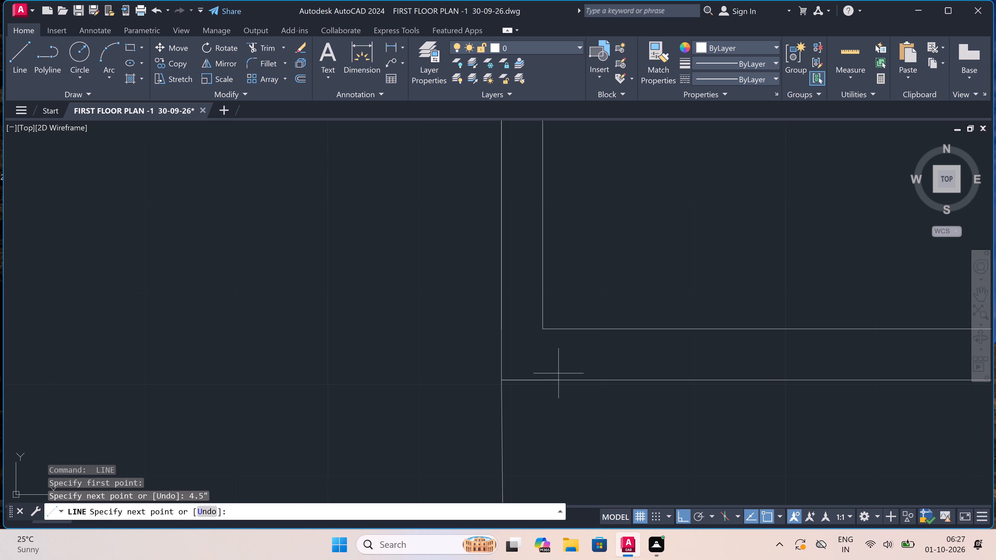
pyautogui.scroll(-2, 559, 373)
pyautogui.scroll(3, 555, 413)
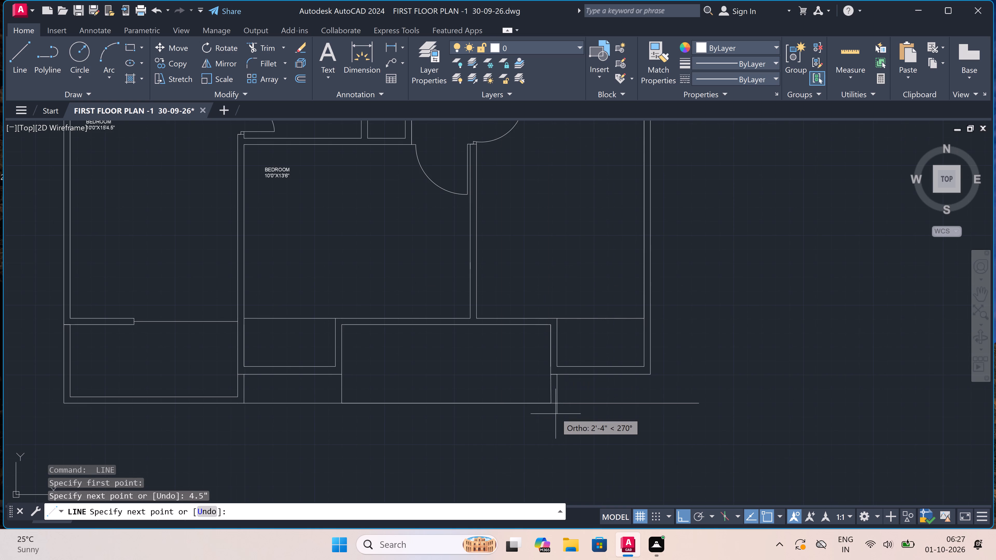
pyautogui.scroll(1, 555, 413)
pyautogui.scroll(3, 555, 388)
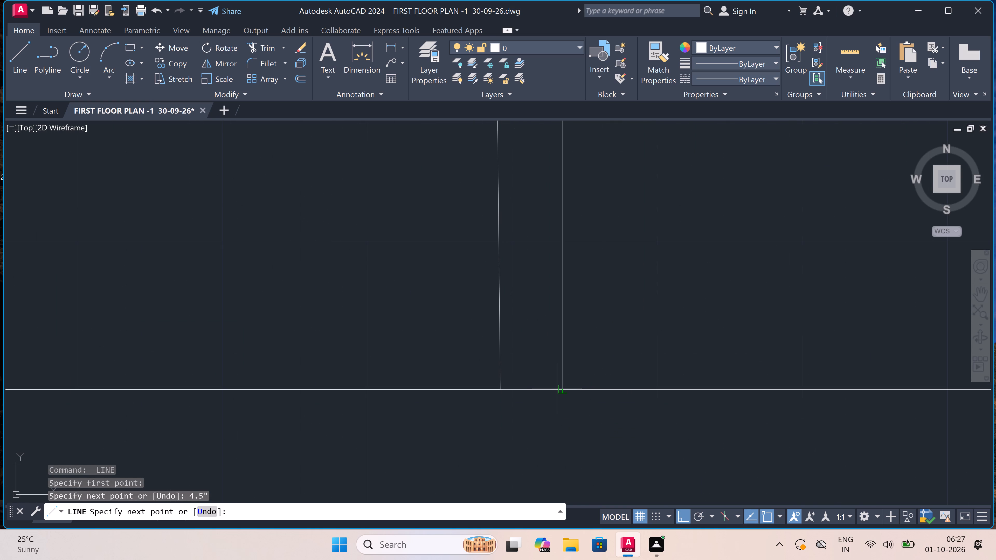
pyautogui.click(561, 390)
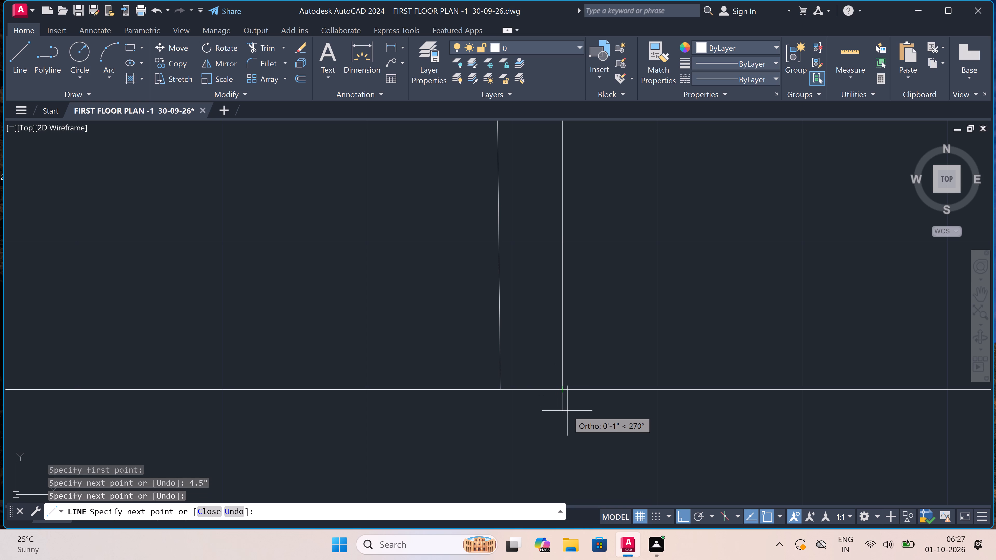
pyautogui.write('4.5"')
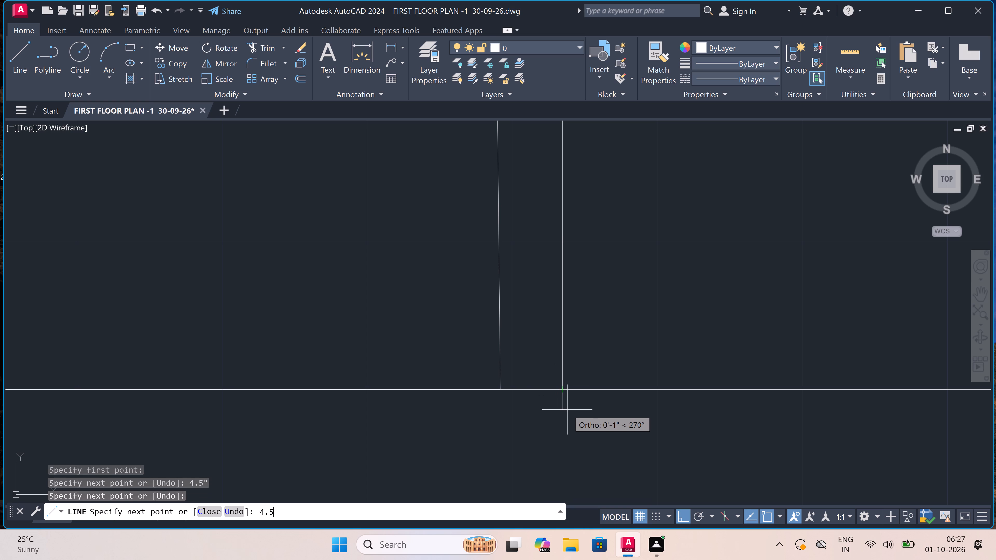
pyautogui.press('space')
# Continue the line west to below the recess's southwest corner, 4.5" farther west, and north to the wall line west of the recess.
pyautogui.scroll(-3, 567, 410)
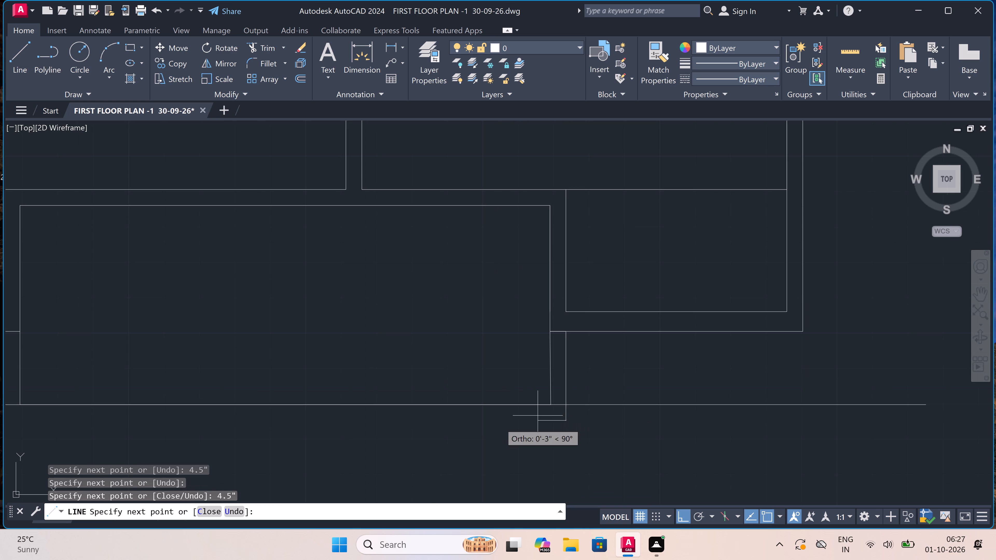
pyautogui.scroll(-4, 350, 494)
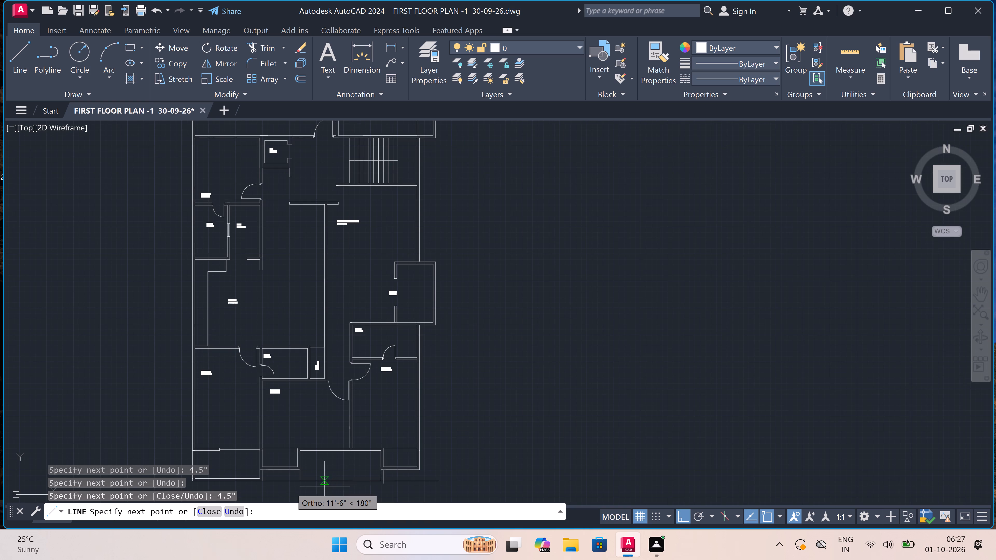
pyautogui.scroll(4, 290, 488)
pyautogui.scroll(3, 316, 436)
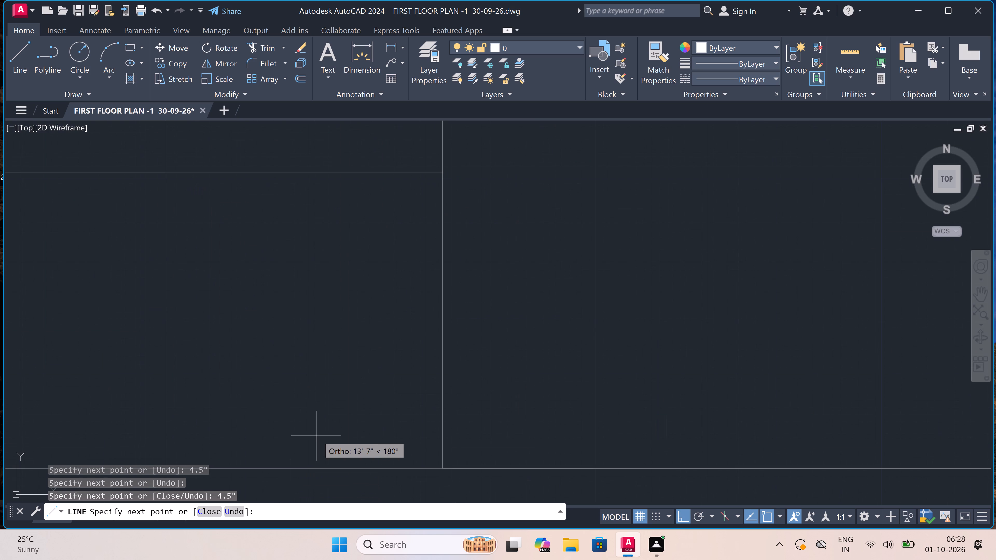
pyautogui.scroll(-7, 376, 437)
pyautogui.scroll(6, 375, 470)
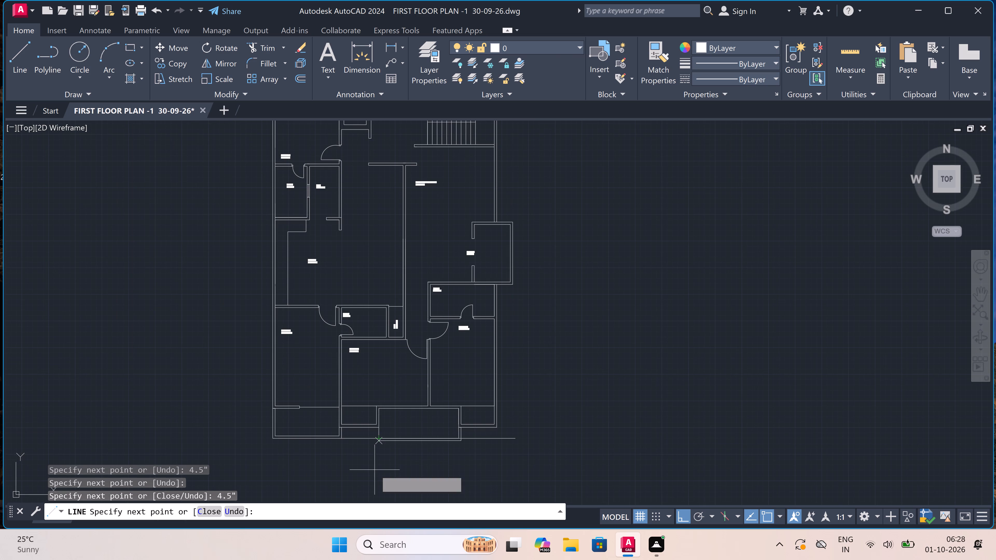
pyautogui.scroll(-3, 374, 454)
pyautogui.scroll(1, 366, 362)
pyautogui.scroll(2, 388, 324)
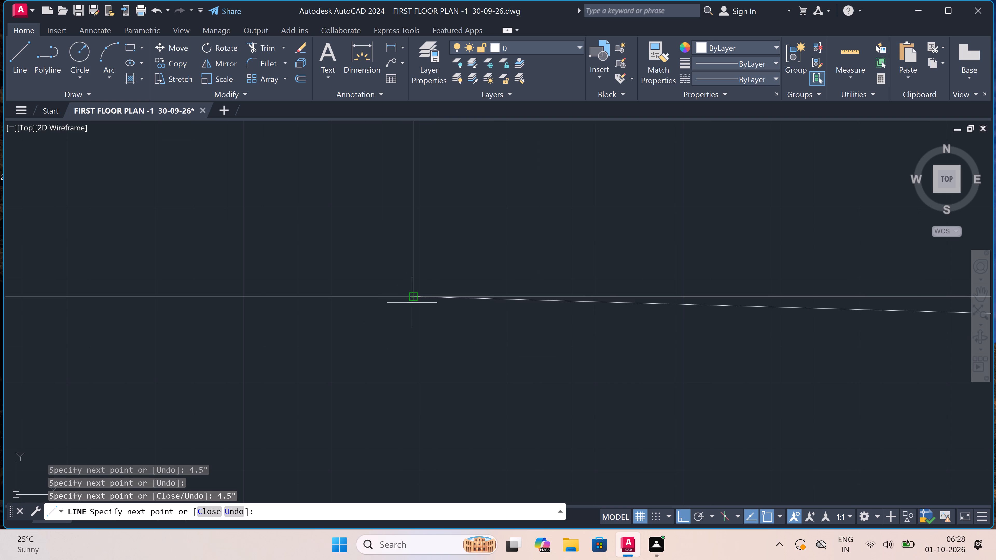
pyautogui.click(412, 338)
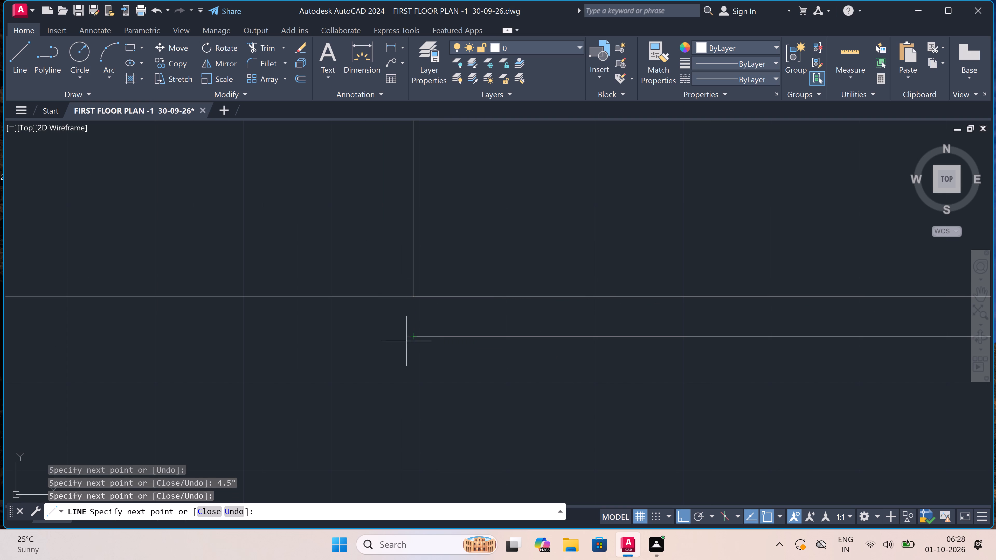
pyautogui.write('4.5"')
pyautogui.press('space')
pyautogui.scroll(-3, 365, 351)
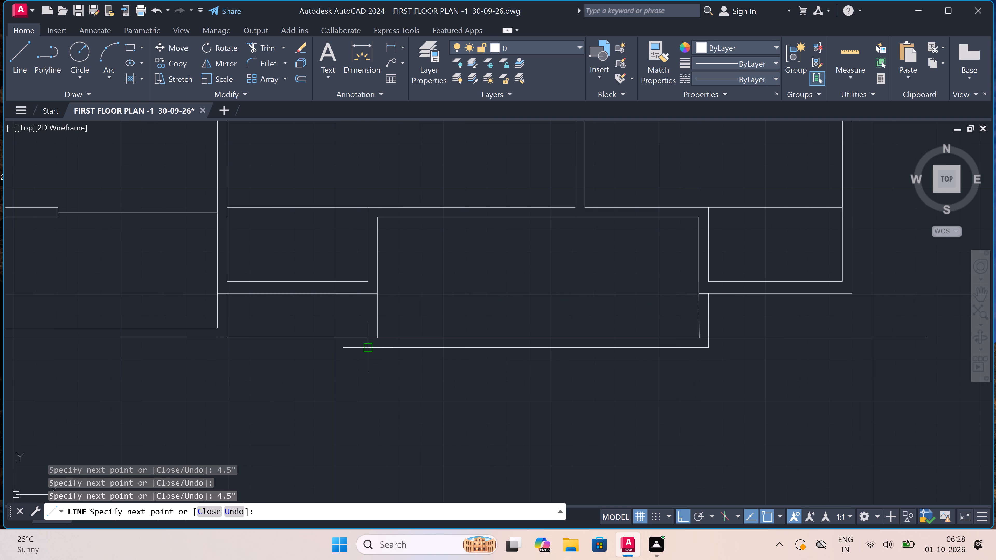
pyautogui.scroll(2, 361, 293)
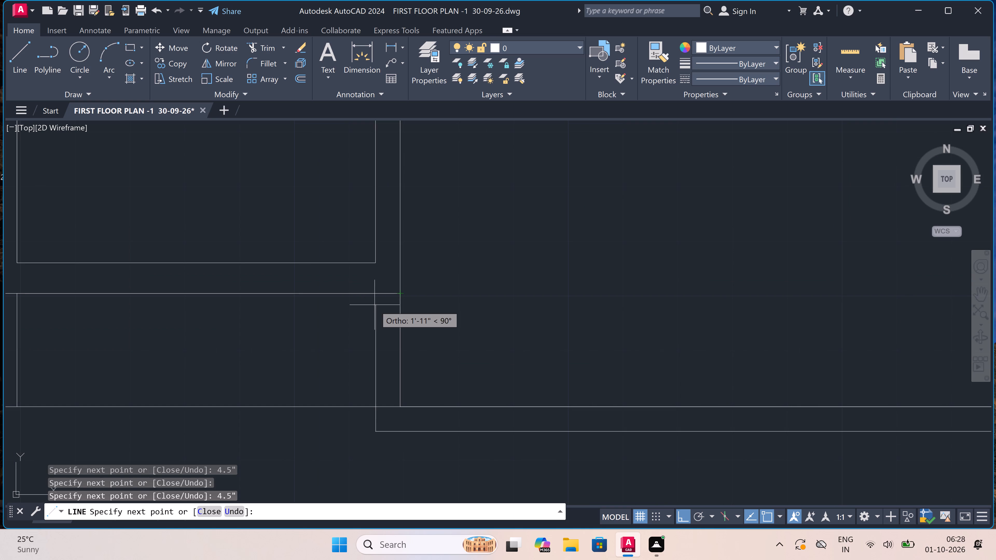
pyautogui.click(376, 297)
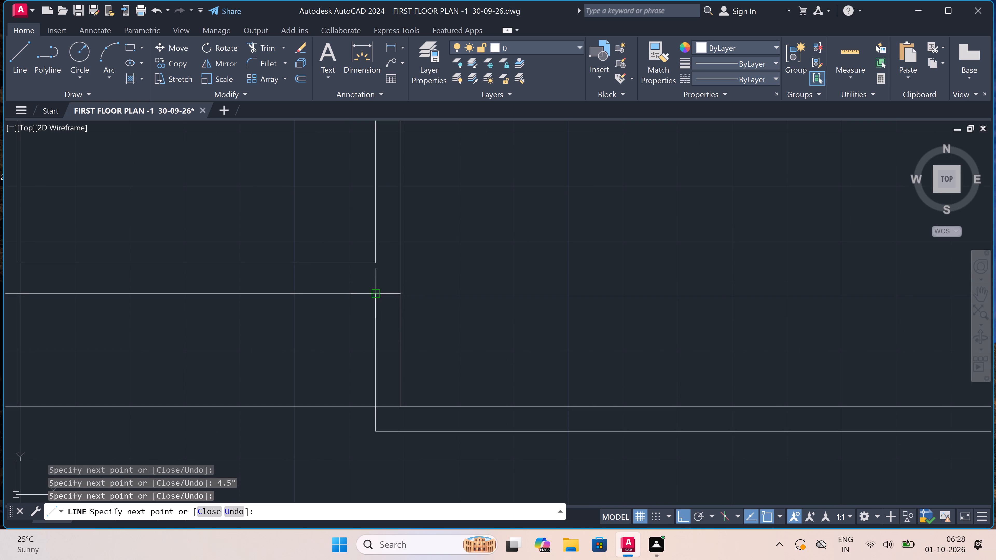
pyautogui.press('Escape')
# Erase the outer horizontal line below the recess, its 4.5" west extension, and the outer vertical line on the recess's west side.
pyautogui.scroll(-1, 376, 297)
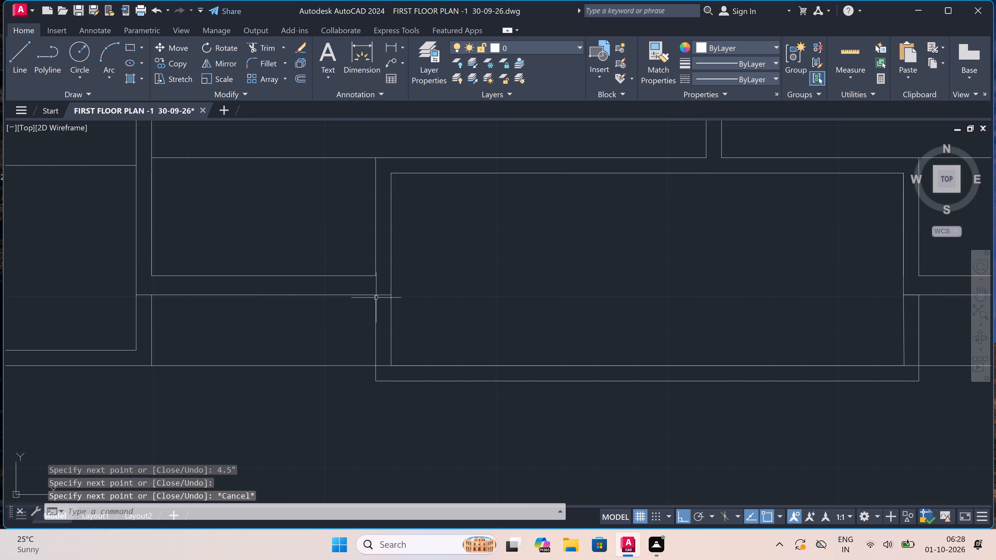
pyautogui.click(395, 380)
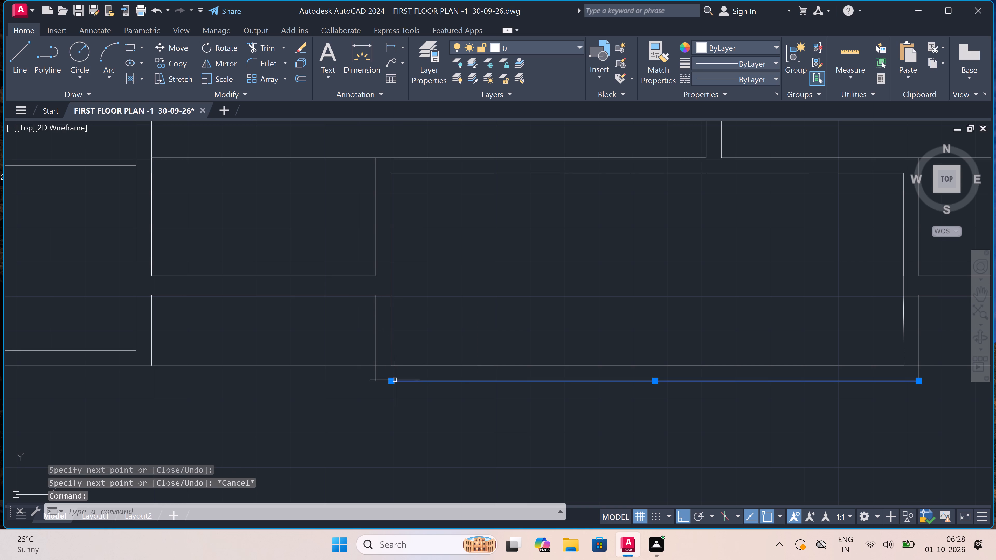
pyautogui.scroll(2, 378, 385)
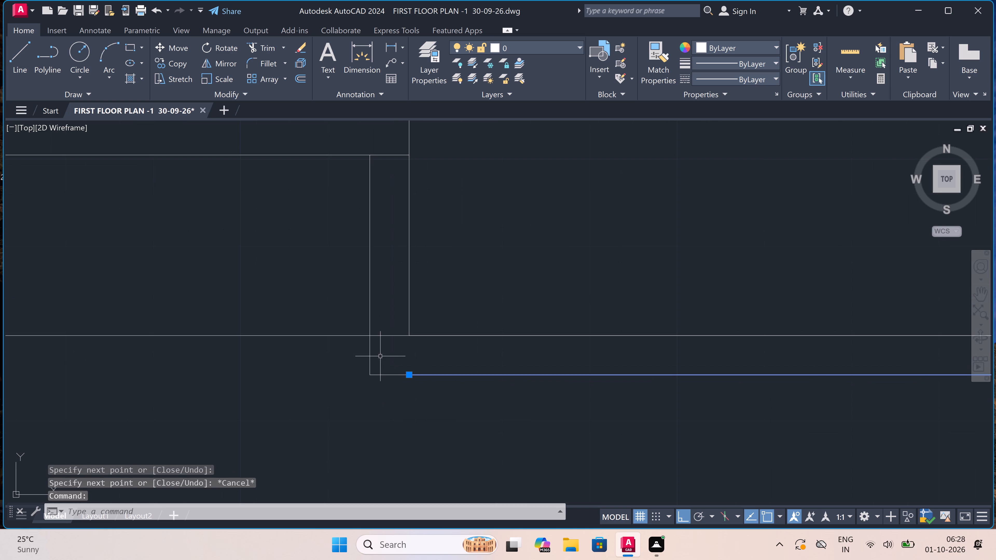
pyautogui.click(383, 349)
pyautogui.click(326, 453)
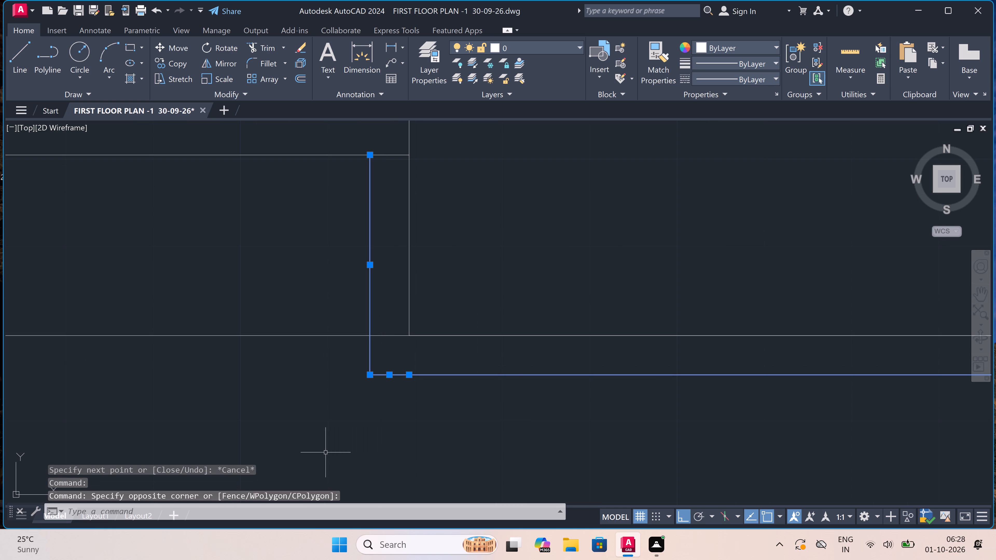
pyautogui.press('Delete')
# Erase the outer vertical line on the recess's east side, between the southeast projection's south edge and the long horizontal line.
pyautogui.scroll(-2, 349, 498)
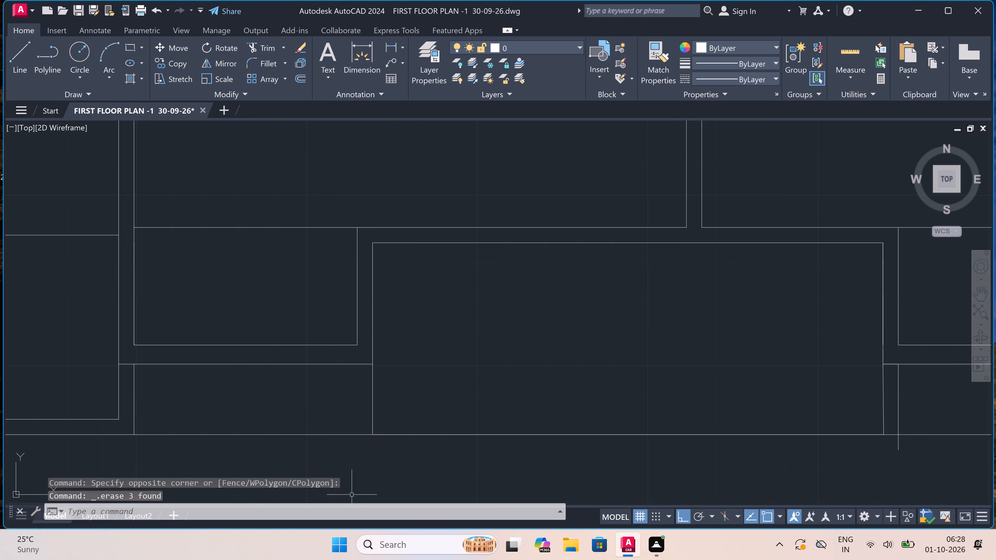
pyautogui.scroll(1, 905, 380)
pyautogui.click(905, 380)
pyautogui.click(873, 407)
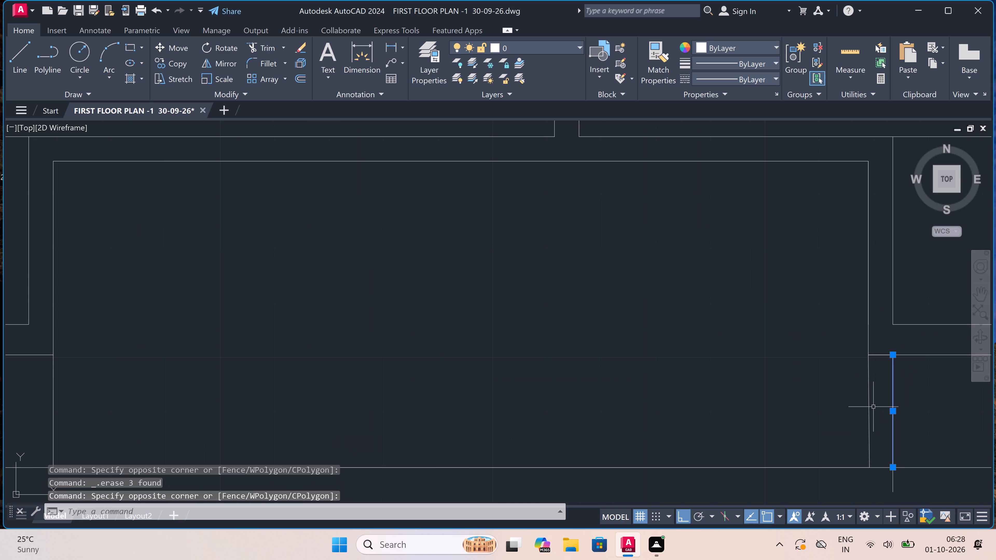
pyautogui.press('Delete')
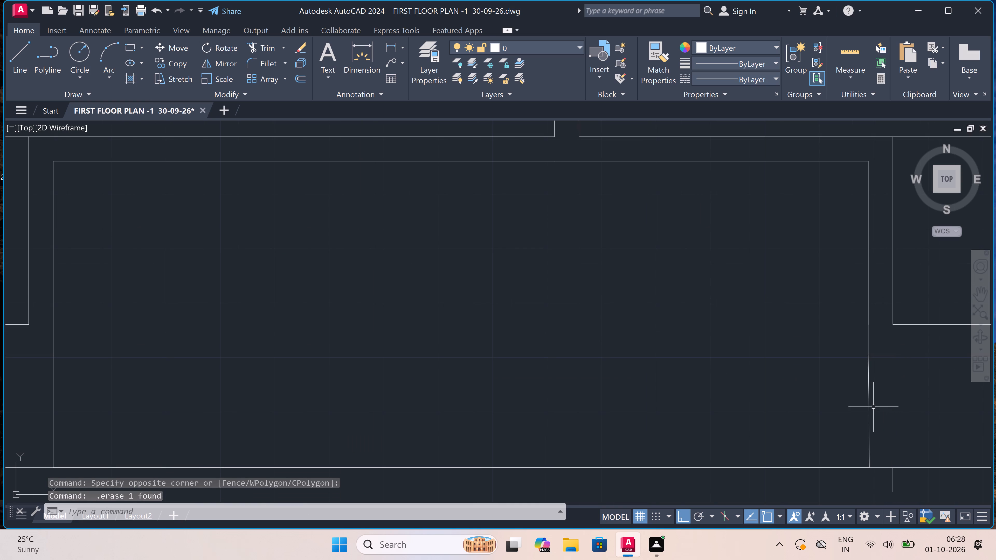
# Draw a line from the southeast projection's inner southwest corner south to the long horizontal line, with a 4.5" segment back north.
pyautogui.write('L')
pyautogui.press('space')
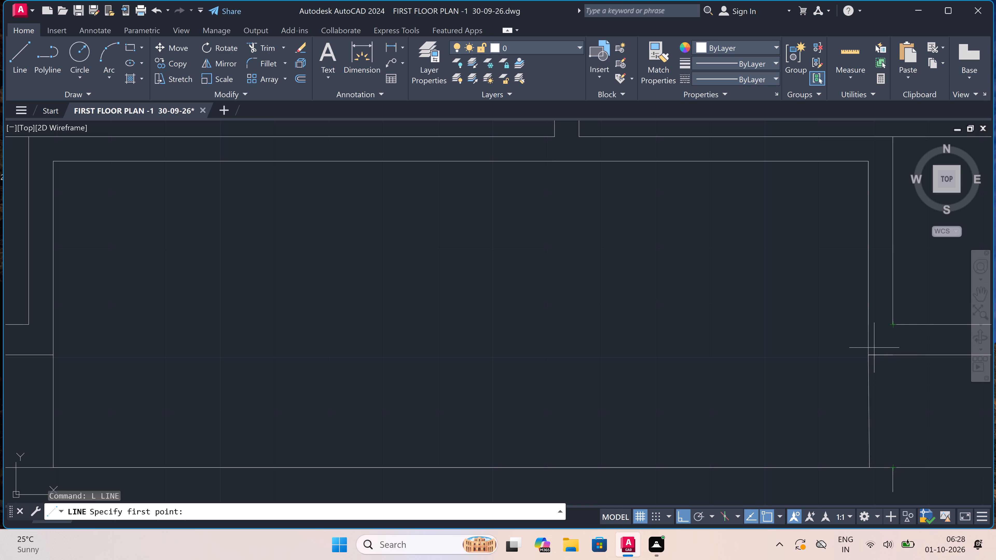
pyautogui.moveTo(895, 322); pyautogui.dragTo(899, 325)
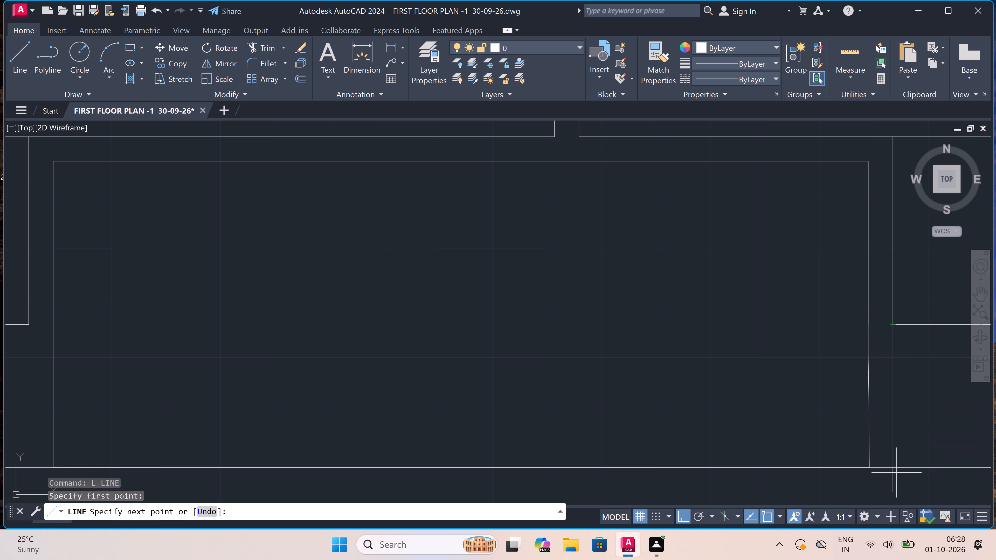
pyautogui.click(891, 465)
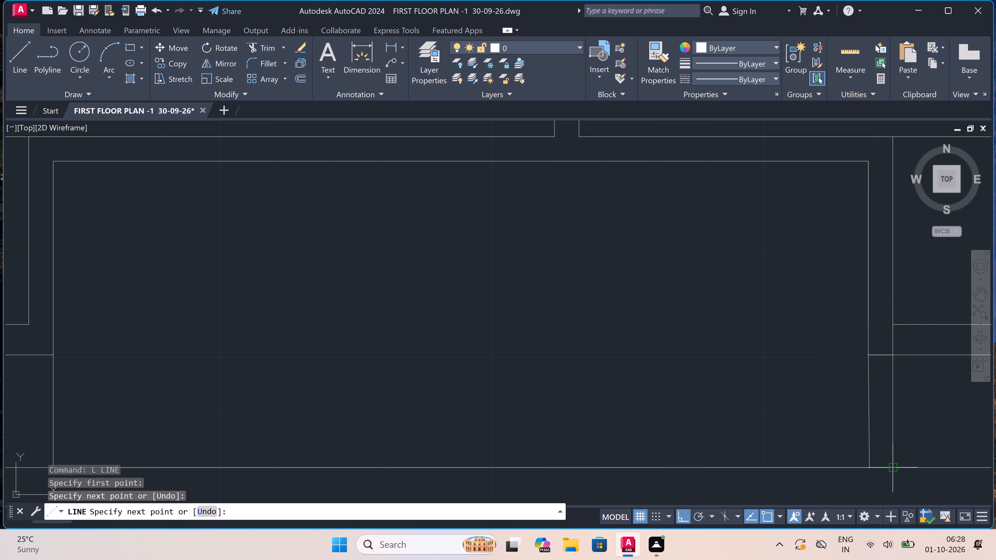
pyautogui.write('4.5"')
pyautogui.press('space')
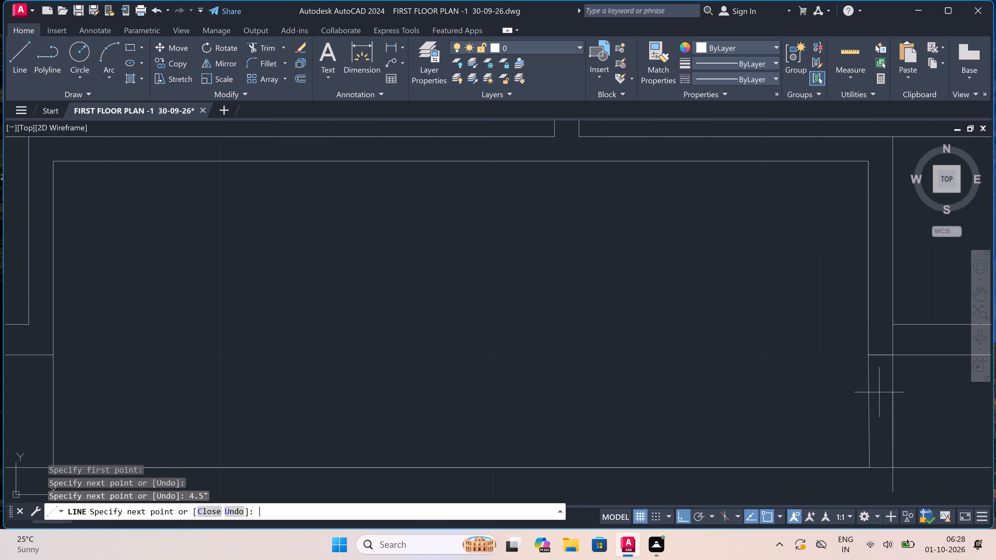
# Continue the line west to the recess's inner west line, south to the long horizontal line, 4.5" west, and north to the wall line.
pyautogui.scroll(-3, 428, 489)
pyautogui.scroll(-3, 415, 451)
pyautogui.scroll(5, 384, 465)
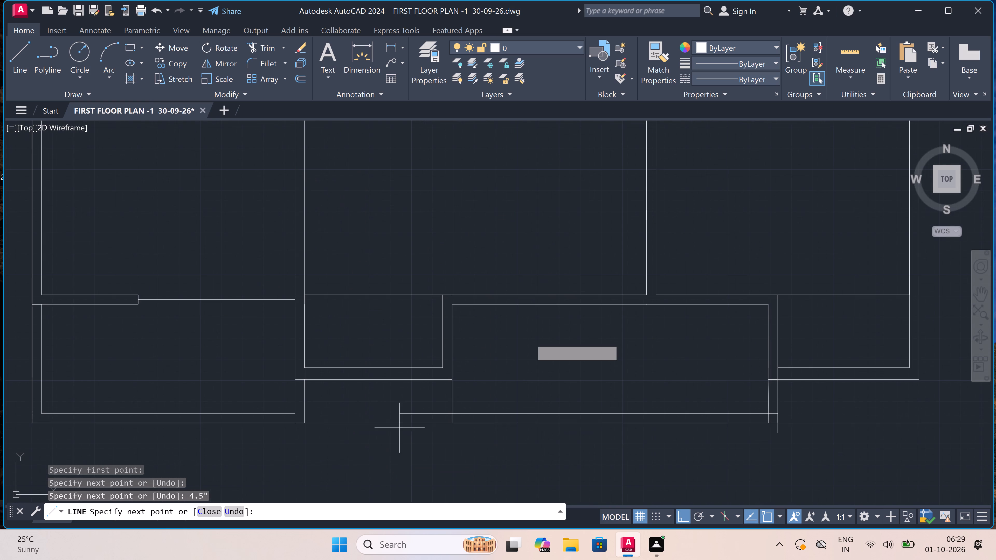
pyautogui.scroll(4, 482, 402)
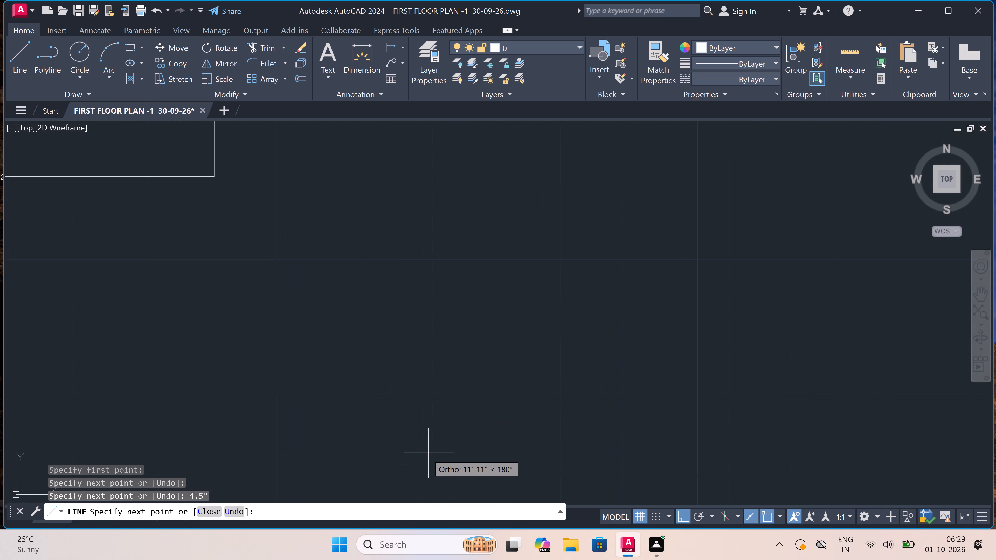
pyautogui.scroll(-6, 433, 425)
pyautogui.scroll(6, 421, 418)
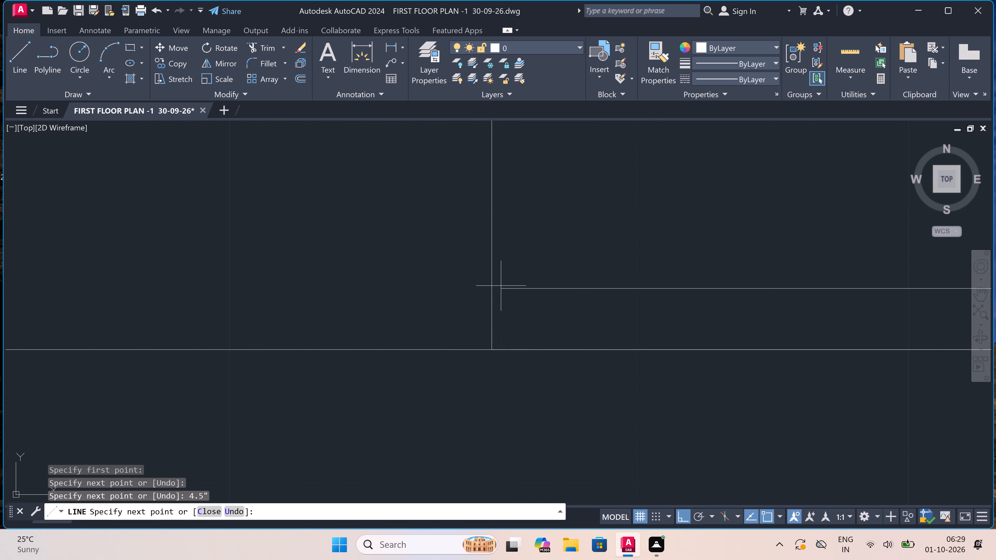
pyautogui.click(488, 291)
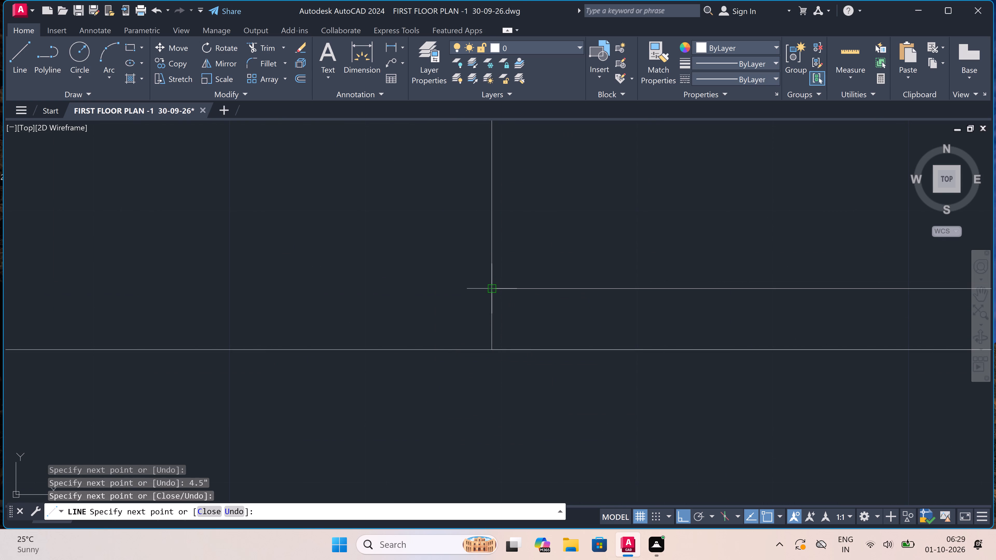
pyautogui.click(490, 346)
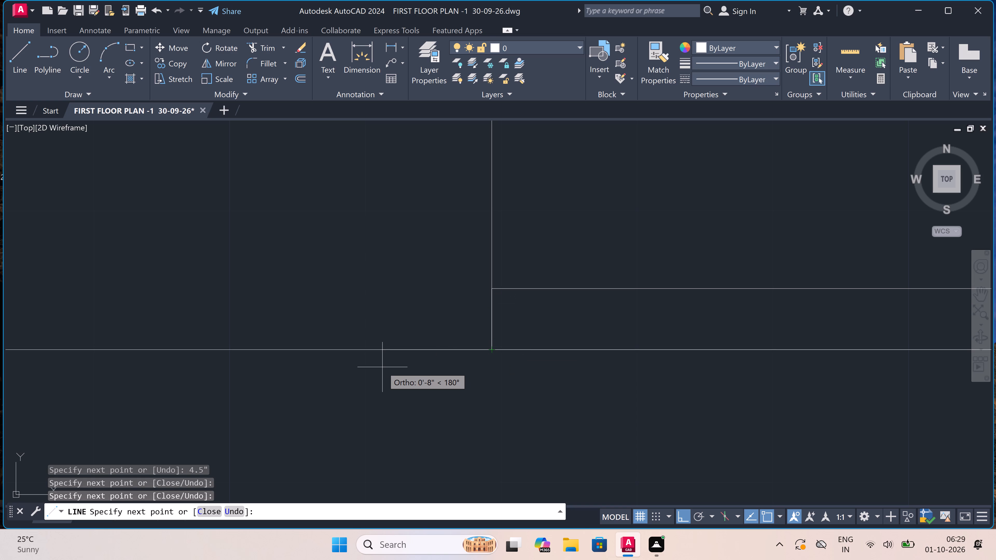
pyautogui.write('4.5"')
pyautogui.press('space')
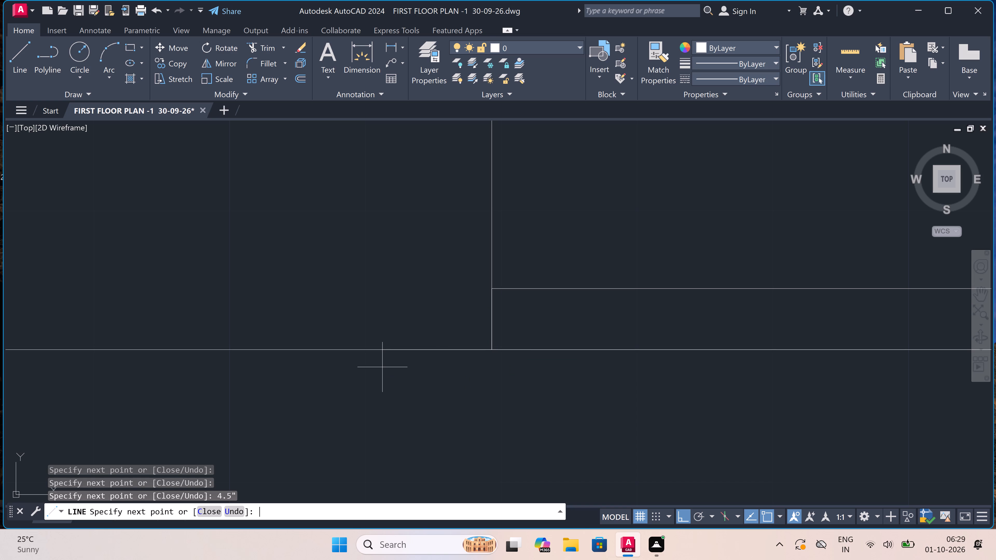
pyautogui.scroll(-4, 385, 372)
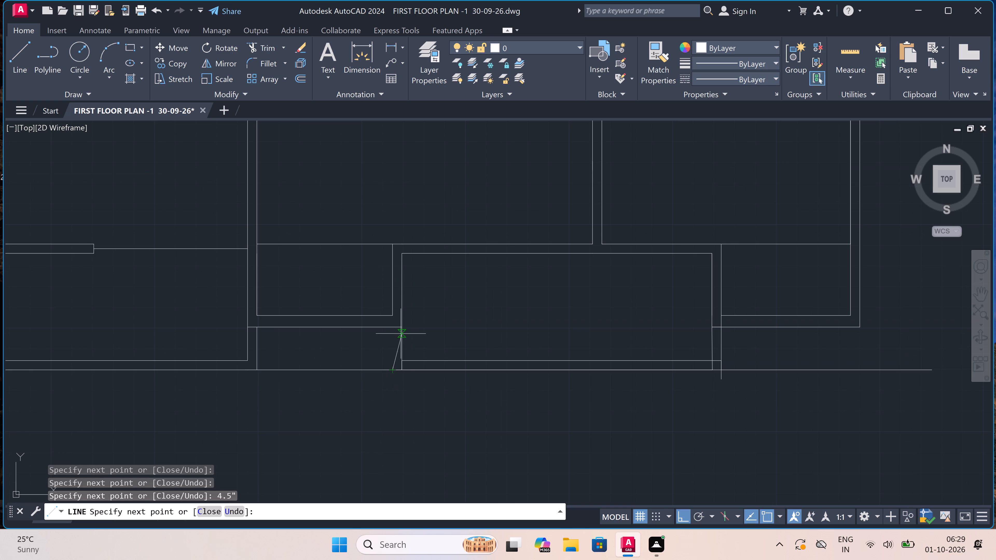
pyautogui.scroll(2, 395, 334)
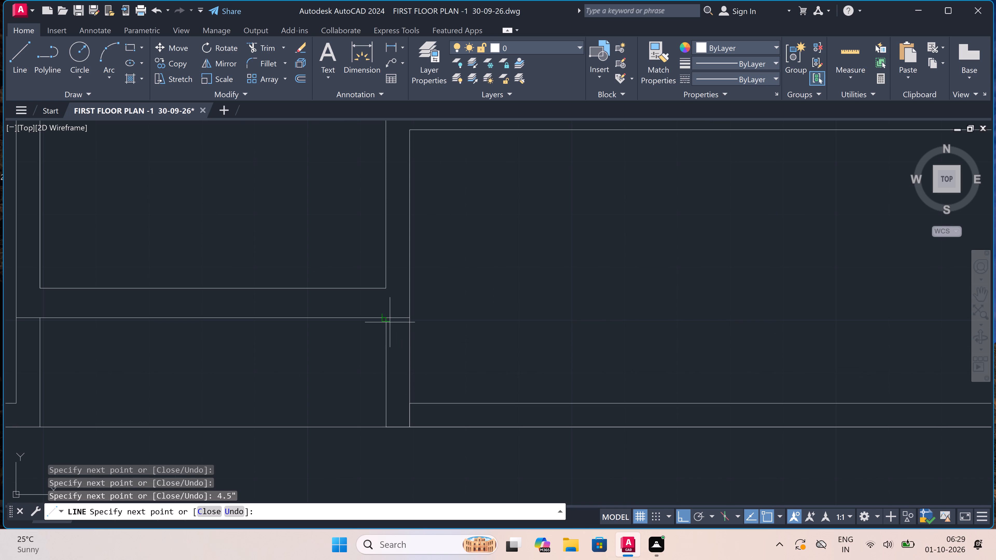
pyautogui.click(389, 319)
pyautogui.press('Escape')
# Trim the long horizontal line between the west room and the recess, and the inner line overlaps crossing the recess's west wall.
pyautogui.press('t')
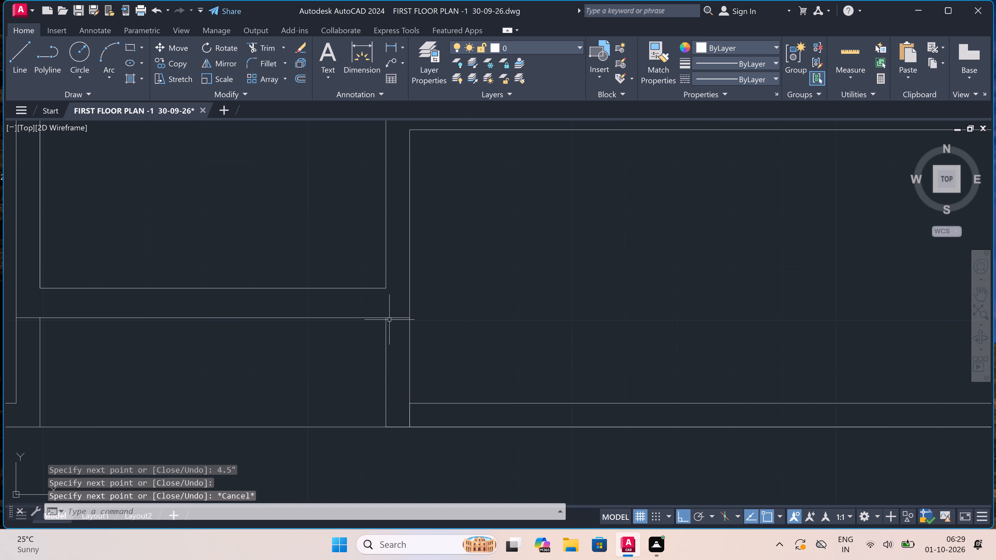
pyautogui.press('r')
pyautogui.press('space')
pyautogui.click(336, 450)
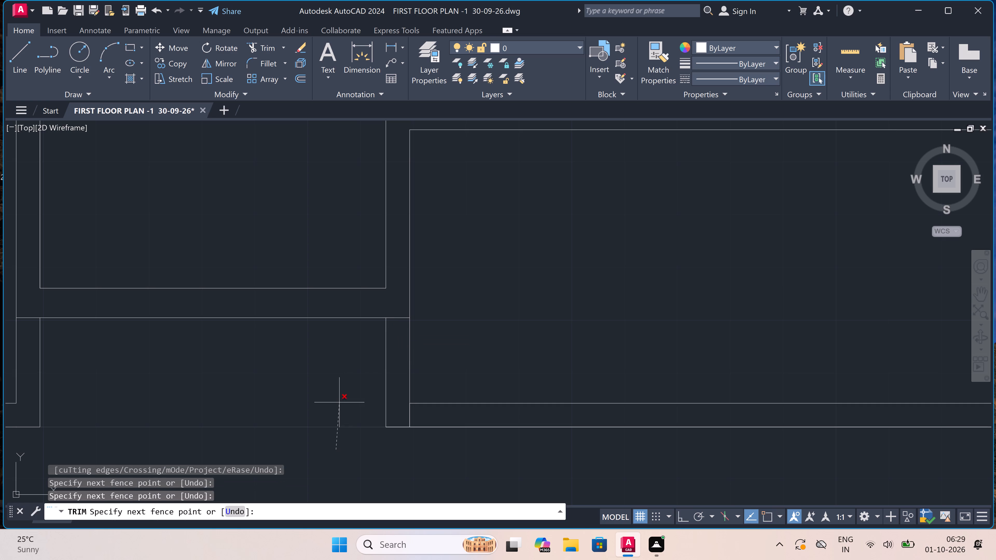
pyautogui.click(341, 375)
pyautogui.click(402, 418)
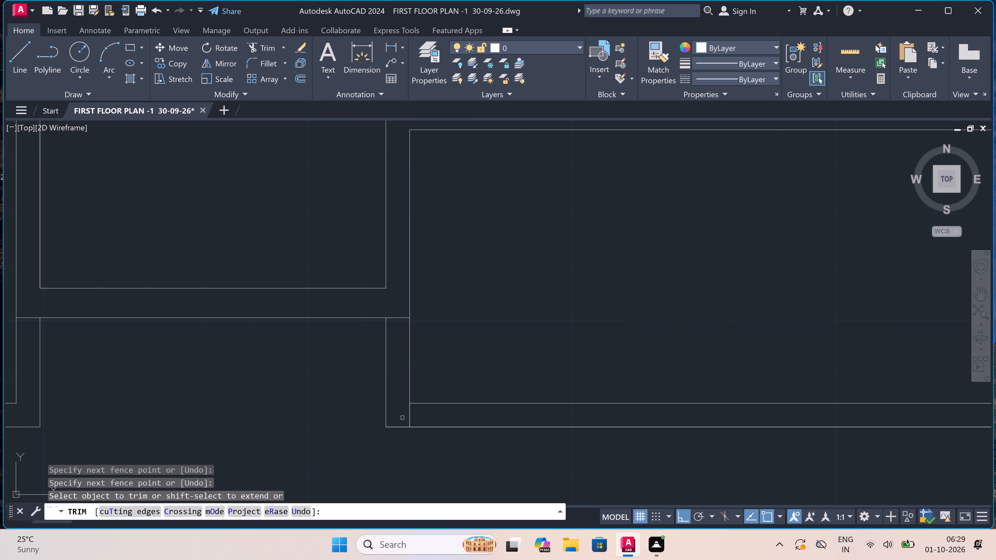
pyautogui.click(413, 416)
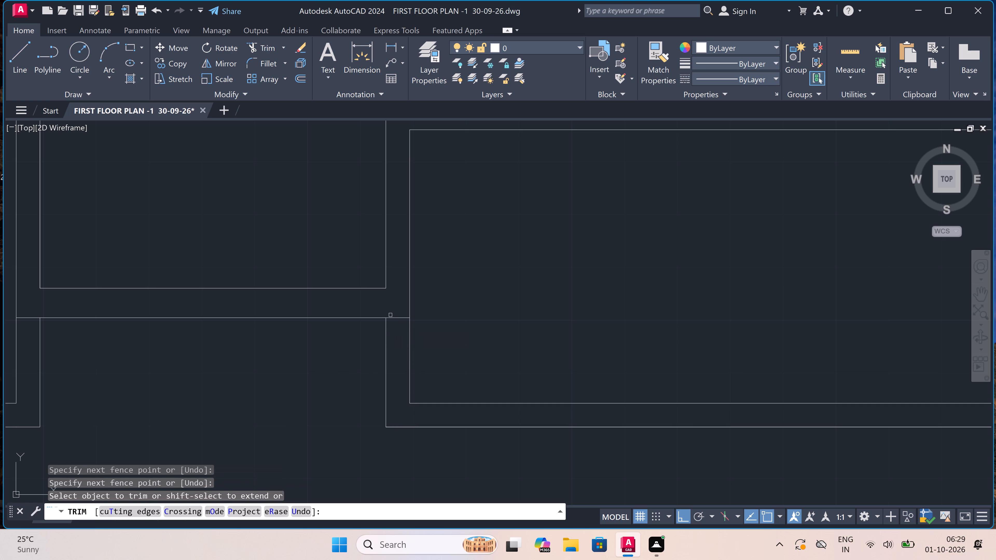
pyautogui.click(390, 315)
pyautogui.click(395, 327)
pyautogui.scroll(-5, 395, 327)
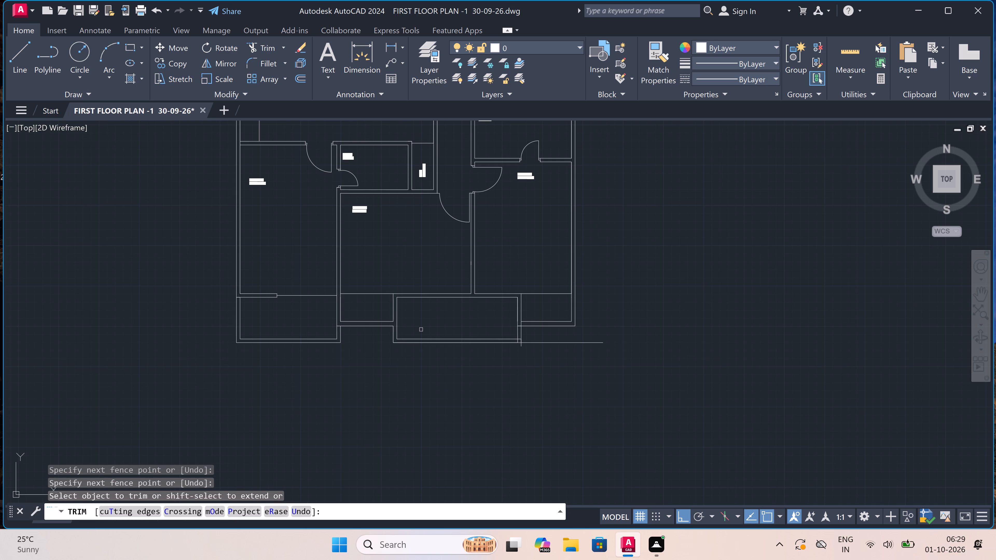
# Trim the inner horizontal line's overlap and the two outer lines' overshoots at the recess's southeast corner.
pyautogui.scroll(3, 533, 333)
pyautogui.scroll(1, 495, 304)
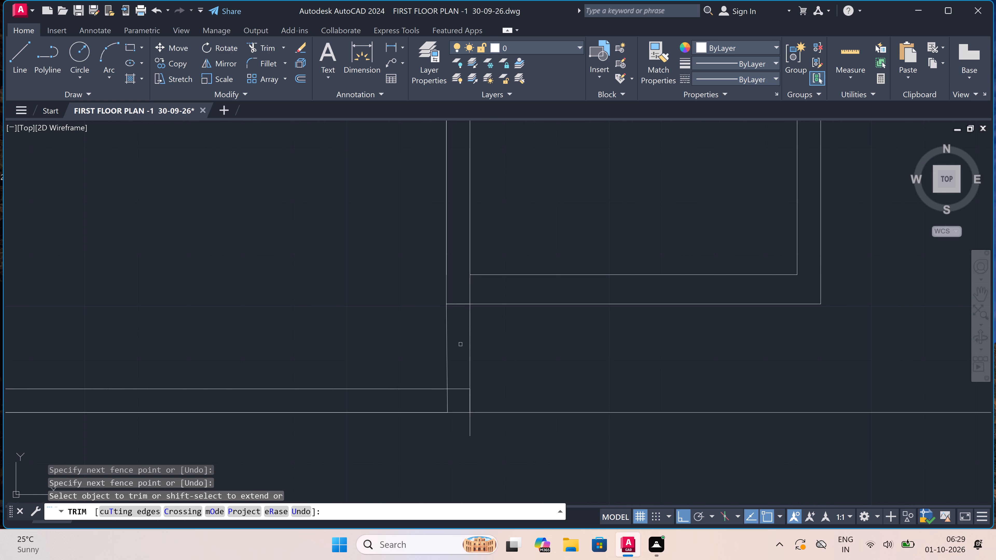
pyautogui.click(462, 349)
pyautogui.click(449, 405)
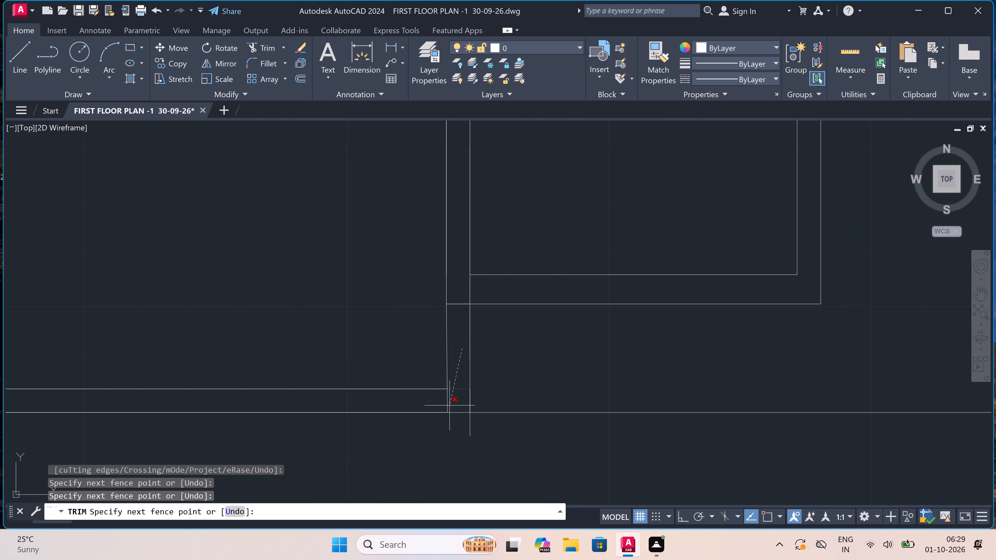
pyautogui.click(453, 424)
pyautogui.click(471, 416)
pyautogui.click(487, 405)
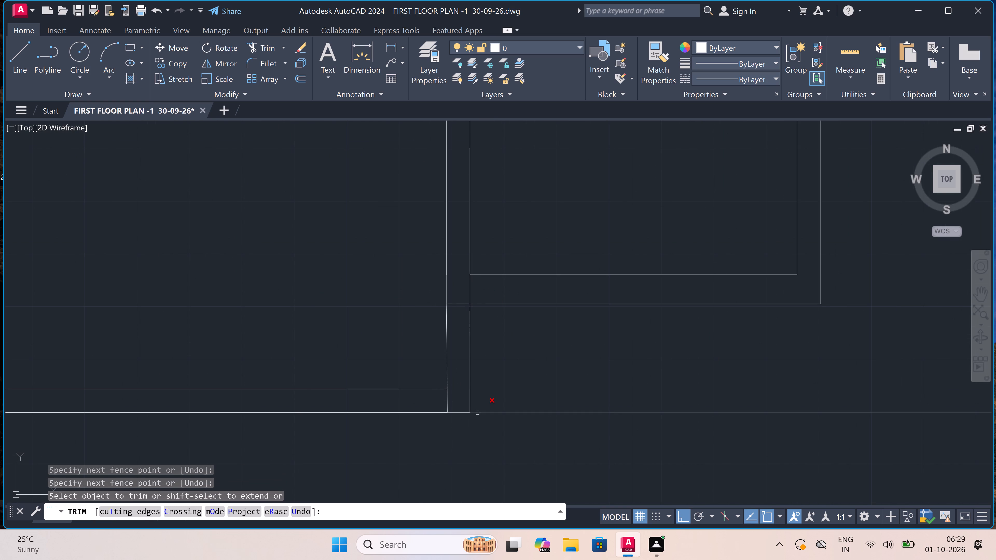
pyautogui.click(492, 432)
pyautogui.scroll(-4, 491, 429)
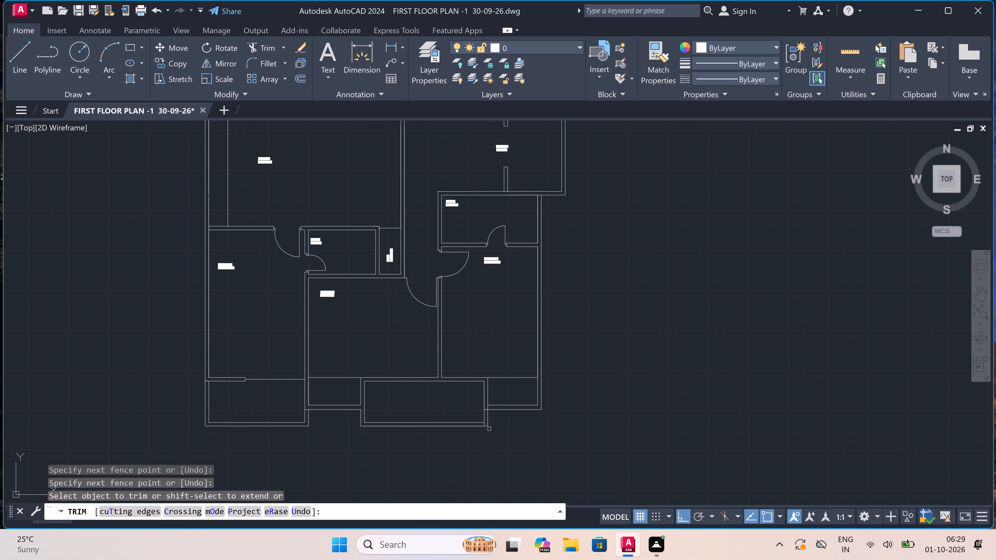
# Trim away the horizontal lines crossing the two bedrooms' south ends, west and east of the recess.
pyautogui.scroll(2, 446, 433)
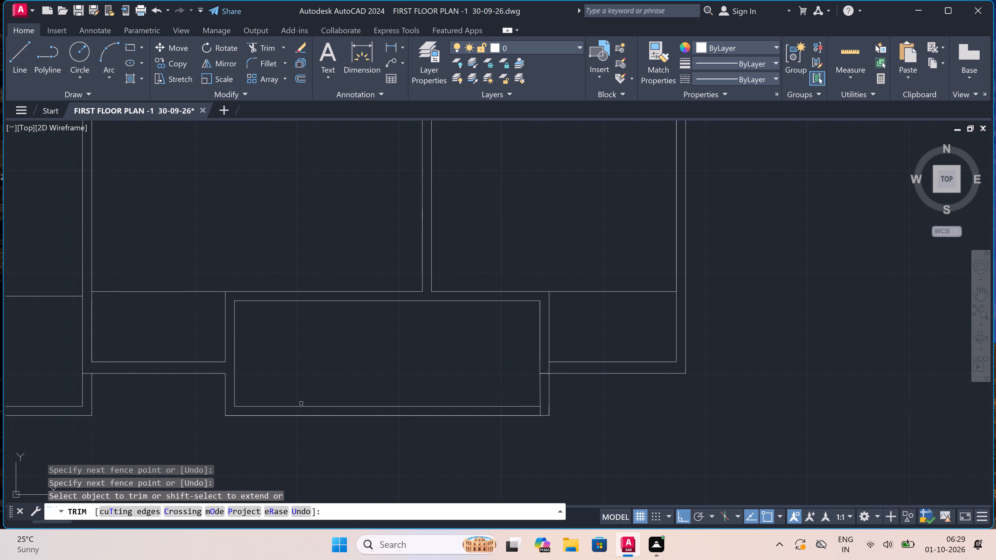
pyautogui.scroll(-3, 294, 362)
pyautogui.scroll(3, 276, 345)
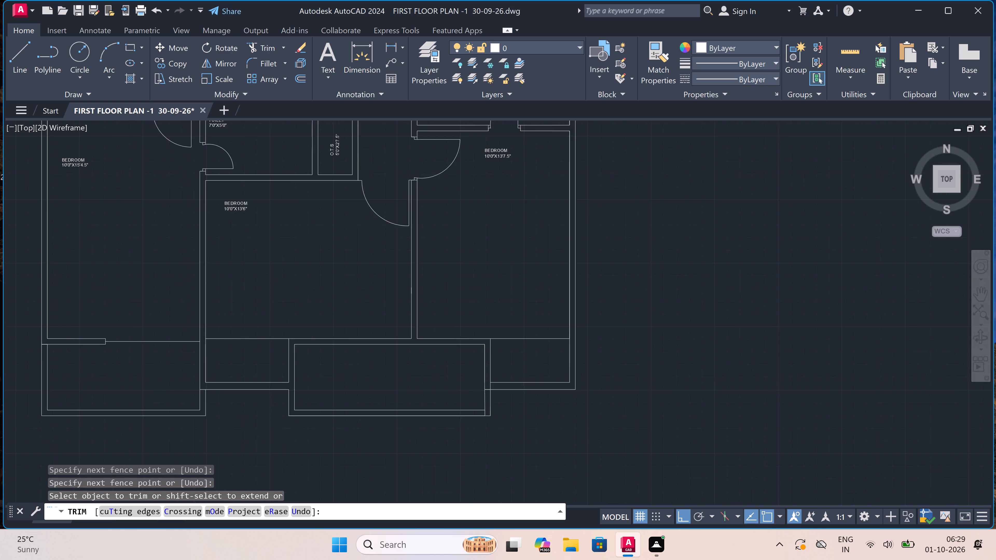
pyautogui.click(253, 345)
pyautogui.click(331, 235)
pyautogui.scroll(-1, 332, 236)
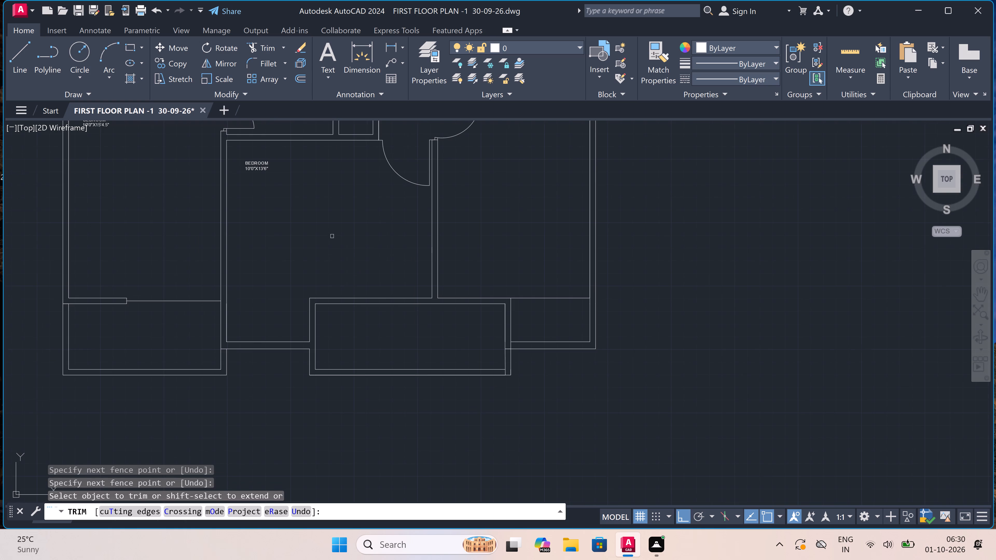
pyautogui.click(552, 303)
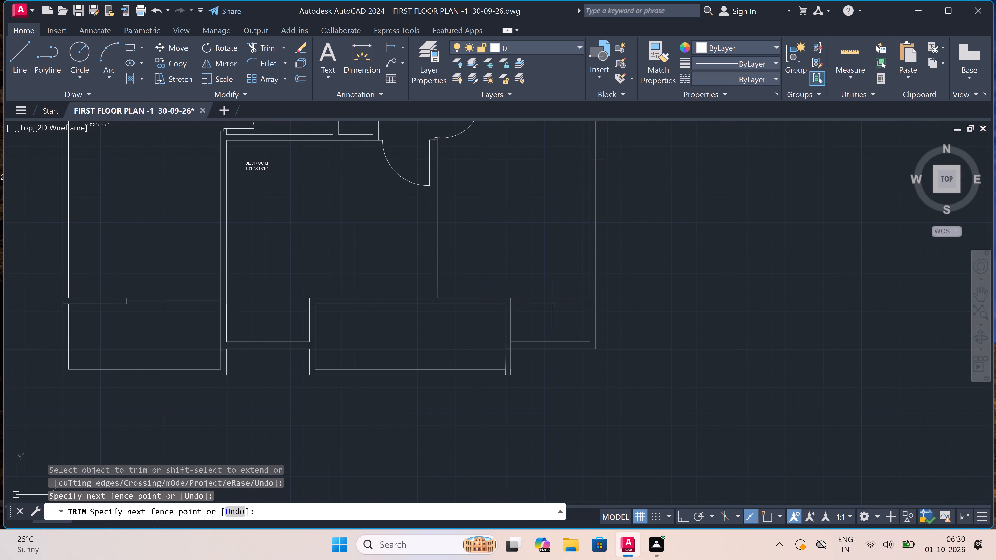
pyautogui.click(551, 283)
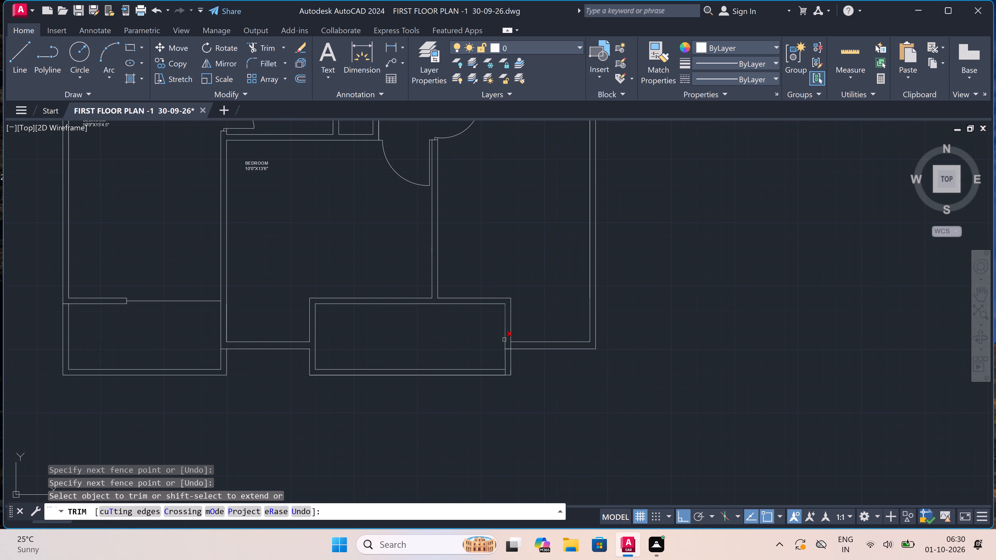
# Trim the inner east vertical line's stub below the inner horizontal line at the recess's southeast corner.
pyautogui.scroll(3, 504, 340)
pyautogui.scroll(-2, 471, 354)
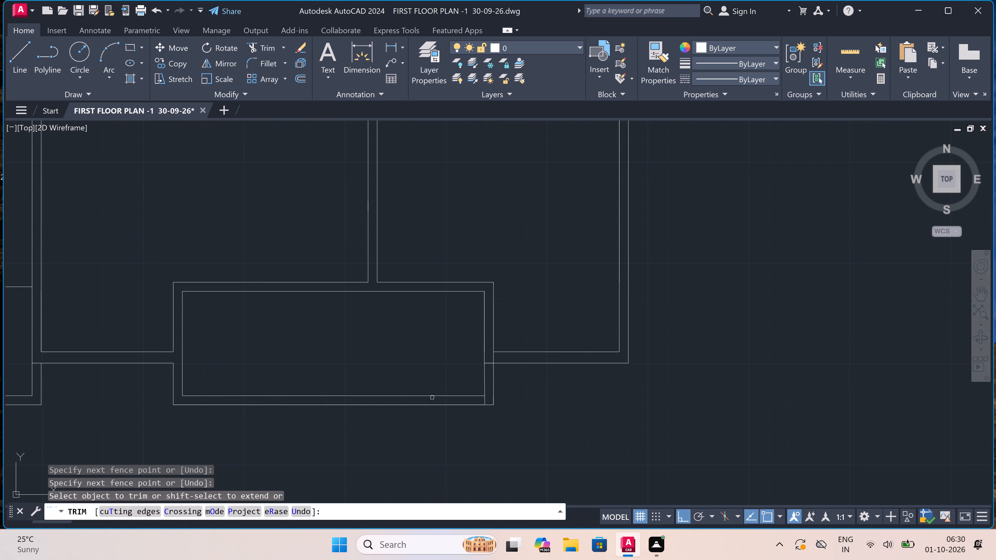
pyautogui.scroll(4, 490, 417)
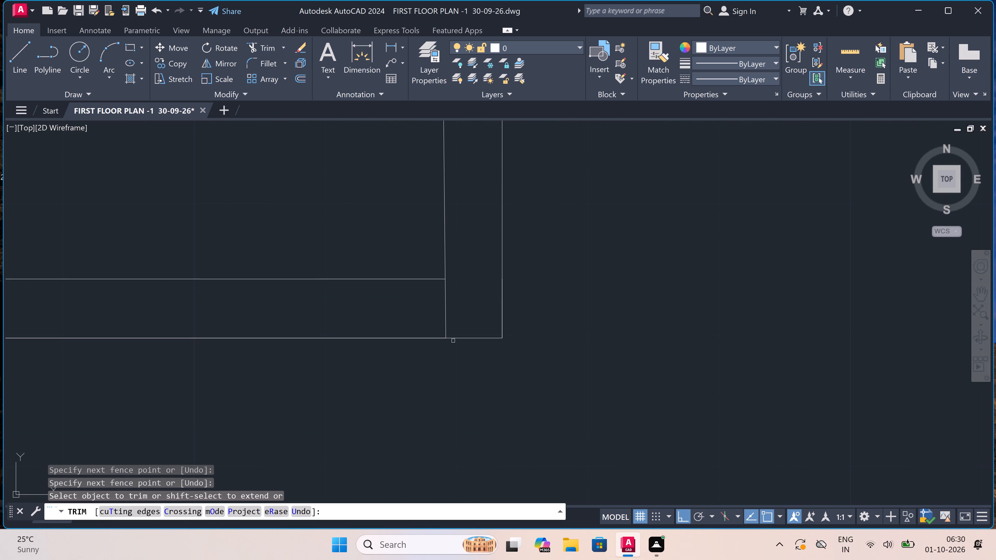
pyautogui.click(435, 320)
pyautogui.click(458, 304)
pyautogui.scroll(-6, 458, 304)
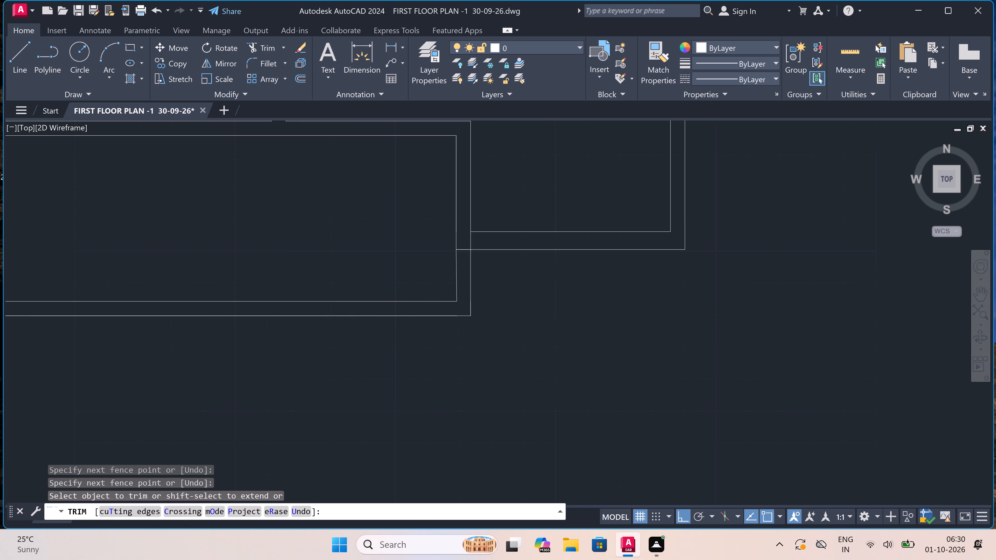
pyautogui.scroll(4, 269, 285)
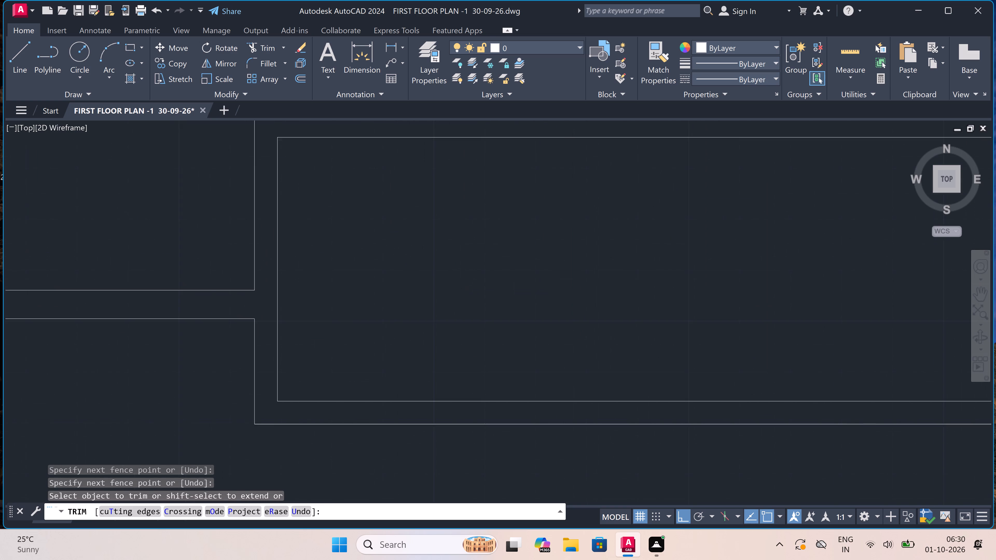
pyautogui.scroll(-3, 362, 292)
pyautogui.press('Escape')
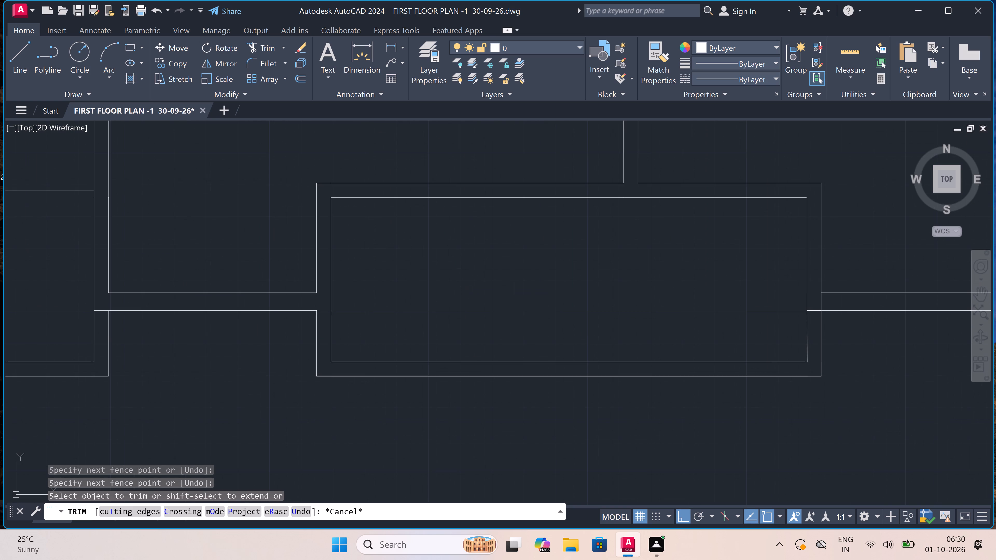
# Extend the outer horizontal wall line west of the recess to the recess's inner west line.
pyautogui.write('EX')
pyautogui.press('space')
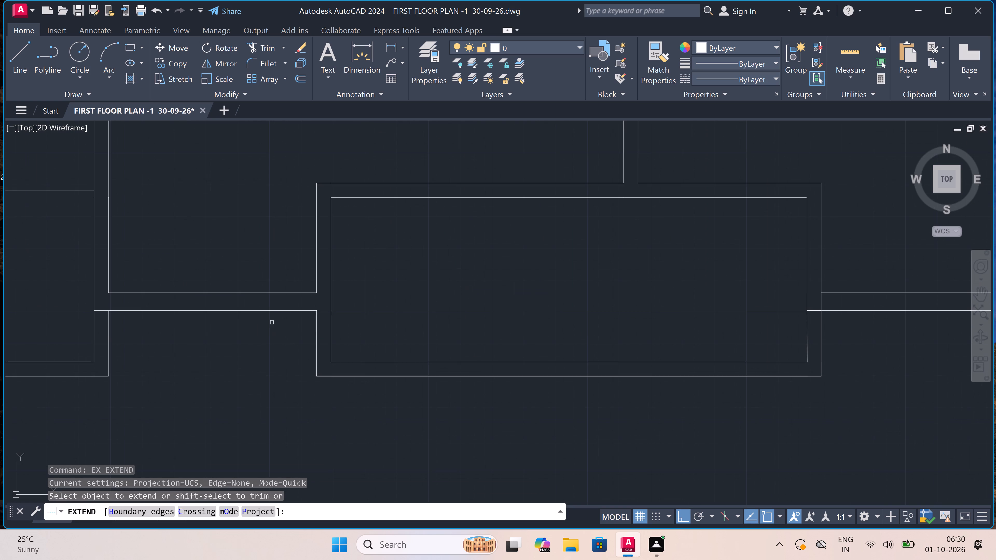
pyautogui.click(299, 311)
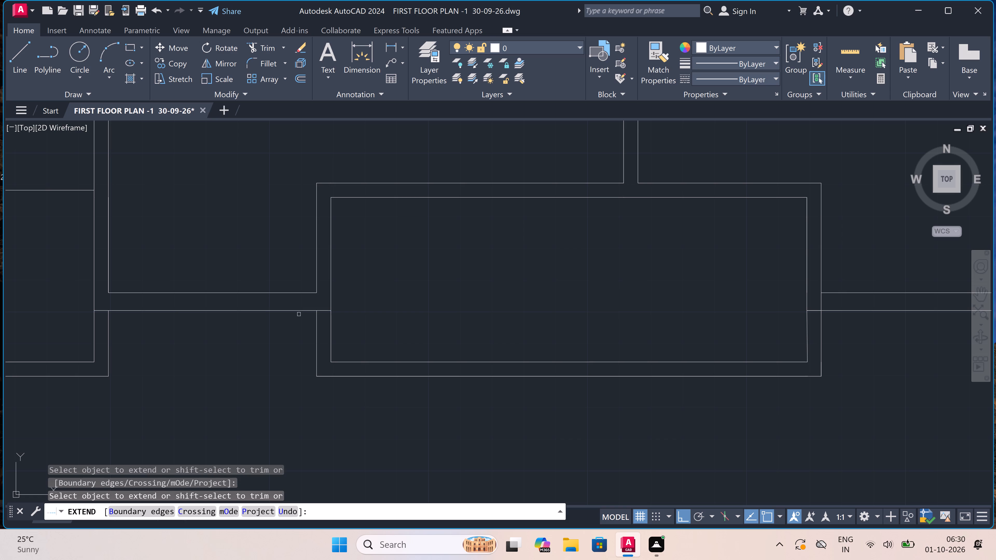
pyautogui.press('Escape')
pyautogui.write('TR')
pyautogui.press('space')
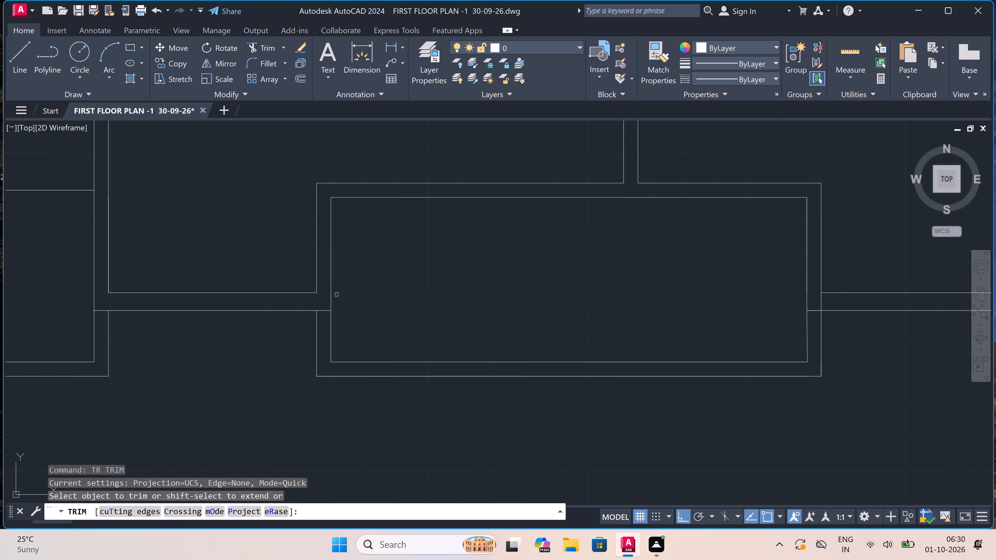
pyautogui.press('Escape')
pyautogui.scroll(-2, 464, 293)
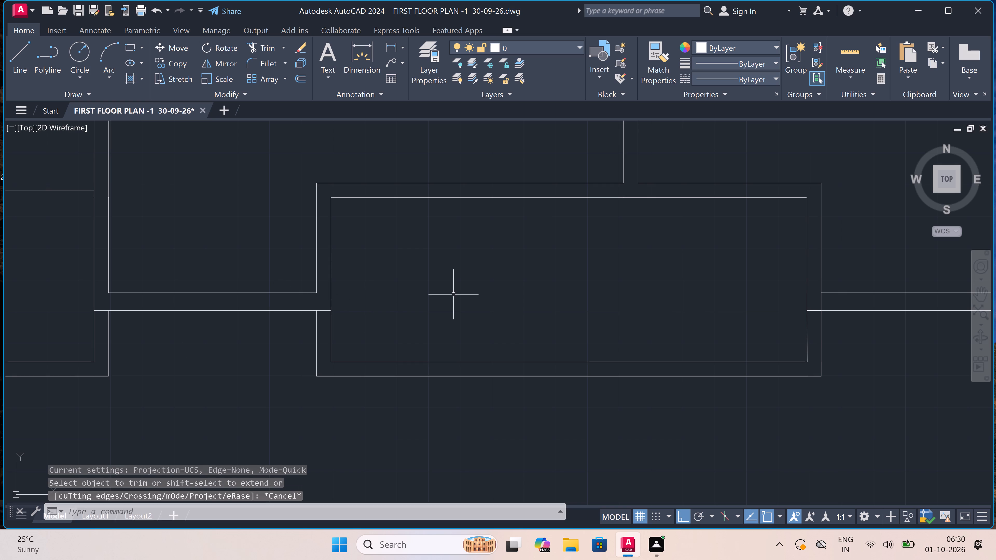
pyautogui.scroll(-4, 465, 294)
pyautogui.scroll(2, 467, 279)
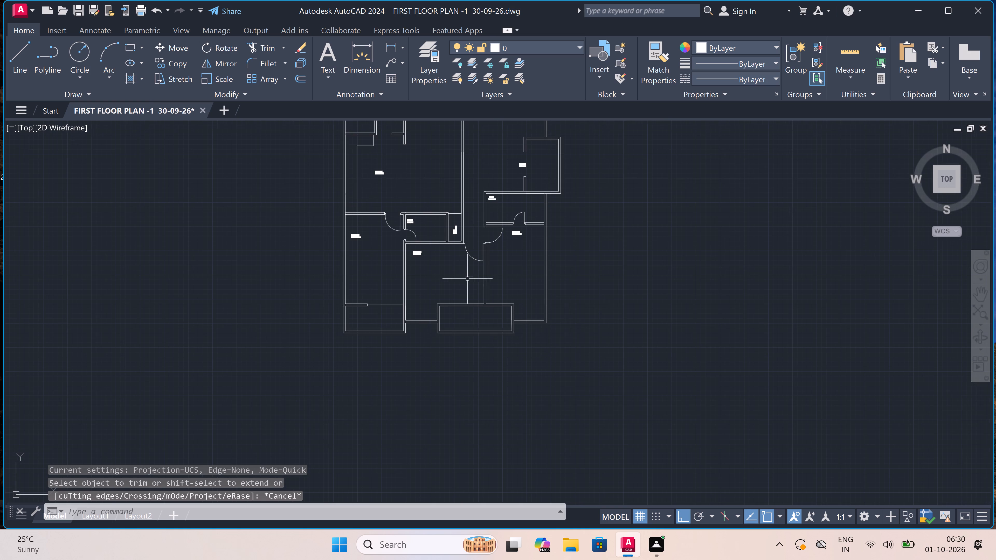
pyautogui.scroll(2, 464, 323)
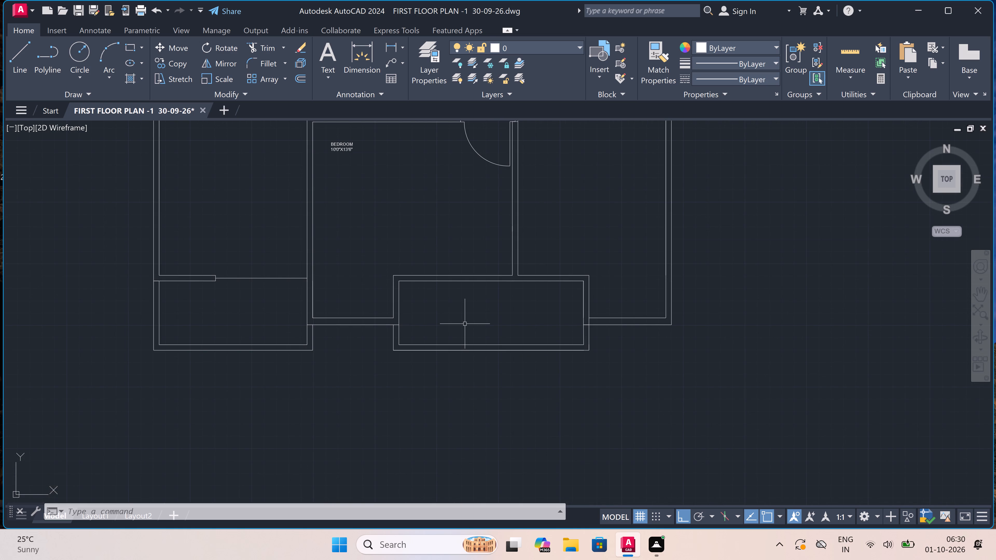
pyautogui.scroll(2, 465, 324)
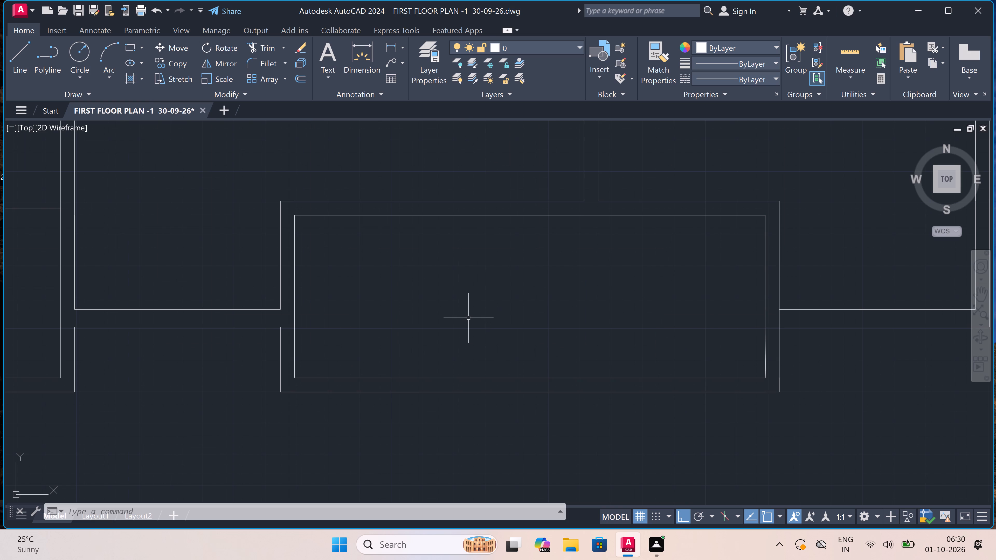
# Draw a short vertical line across the recess's north wall, a short way east of its northwest corner.
pyautogui.write('L')
pyautogui.press('space')
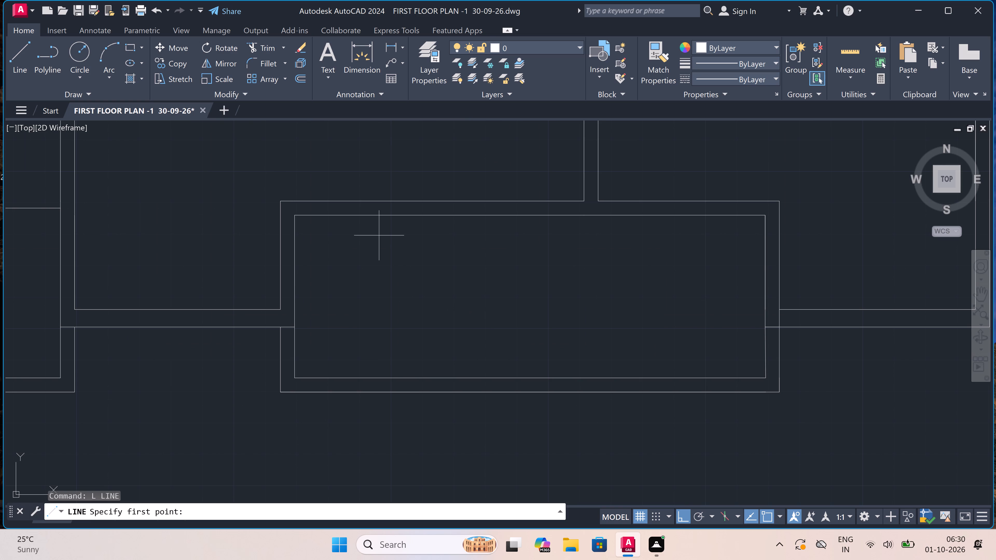
pyautogui.click(374, 211)
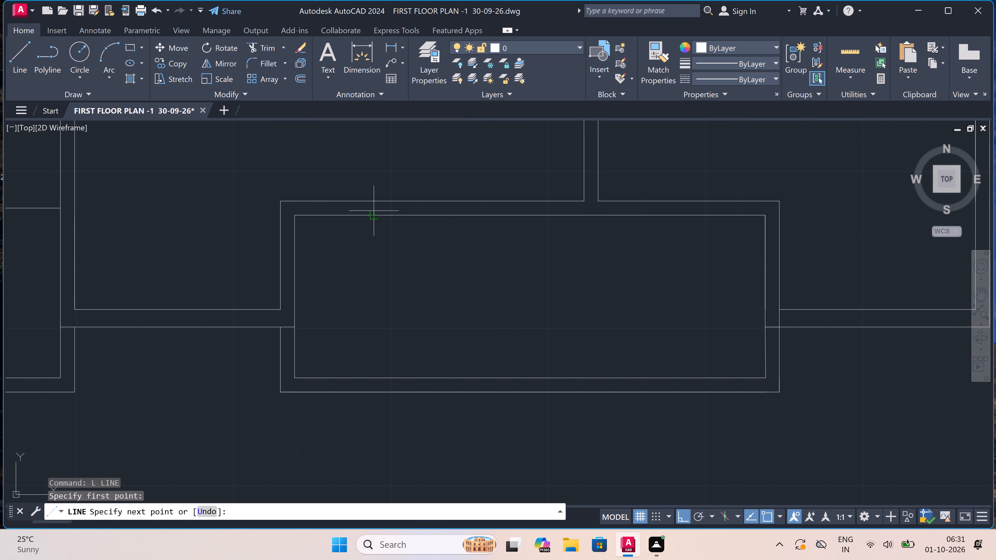
pyautogui.click(376, 202)
pyautogui.press('Escape')
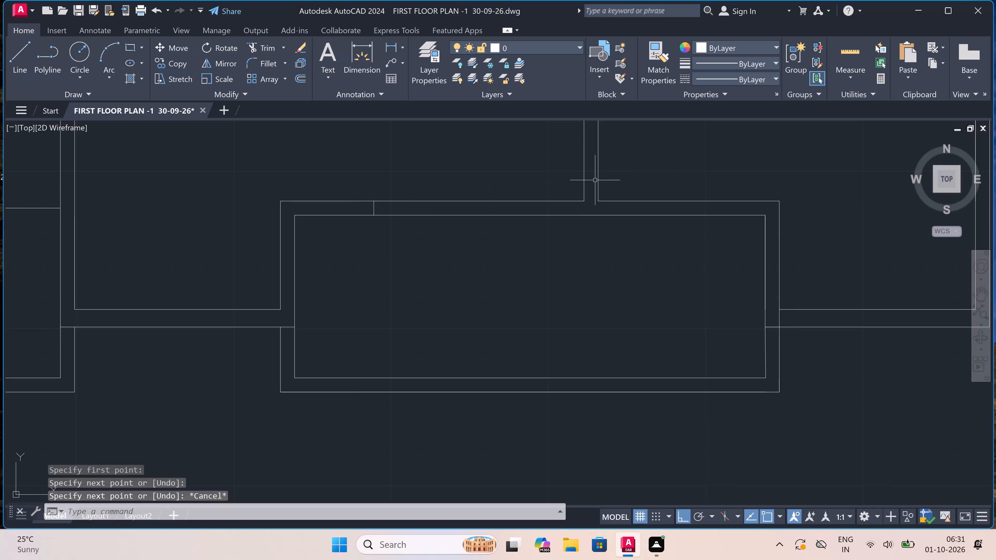
# Draw two short lines continuing the east and west faces of the bedroom partition across the recess's north wall.
pyautogui.press('space')
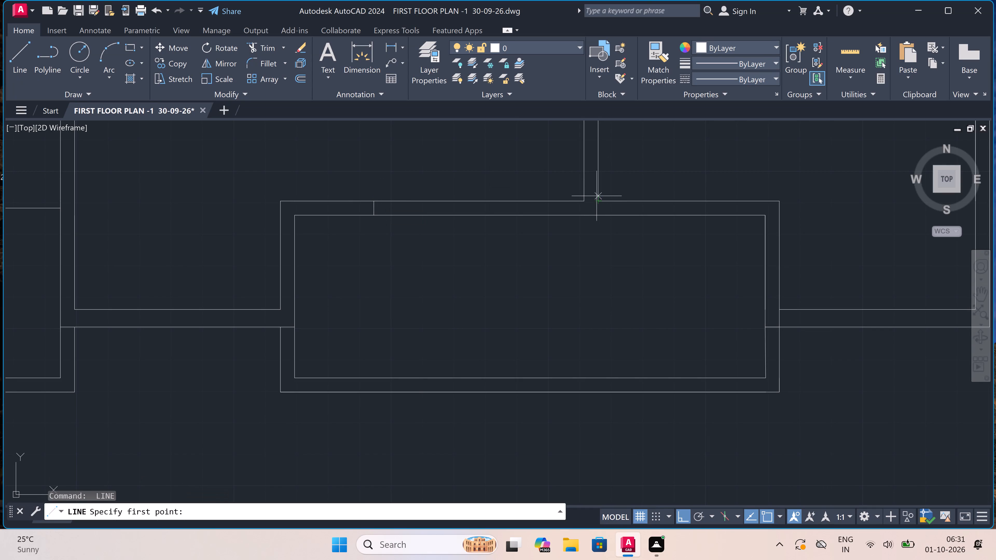
pyautogui.click(599, 200)
pyautogui.click(602, 216)
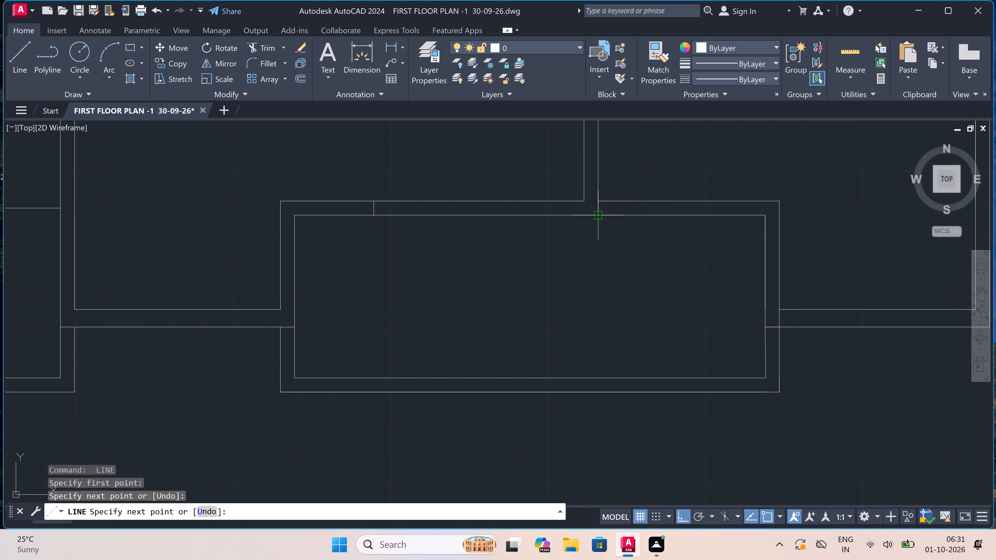
pyautogui.press('Escape')
pyautogui.press('space')
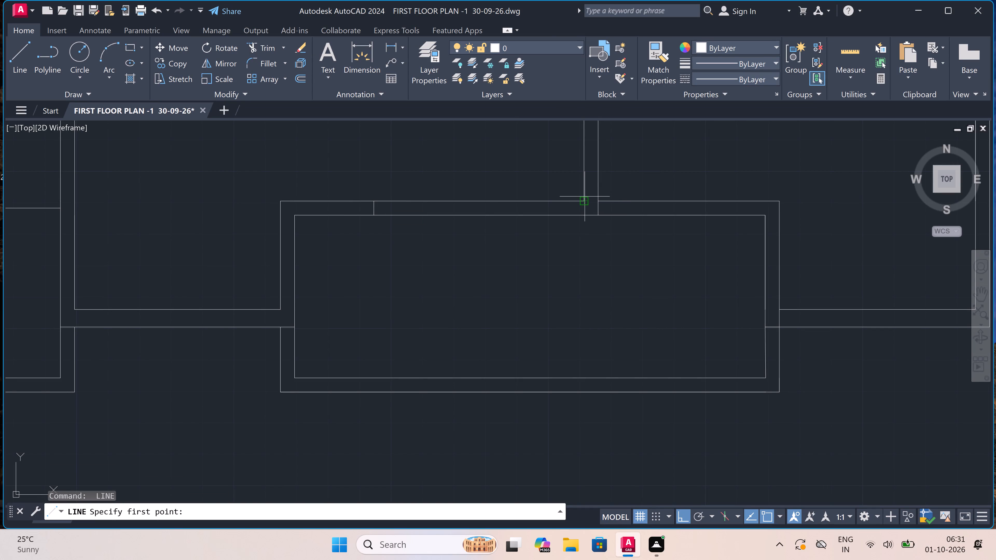
pyautogui.click(584, 201)
pyautogui.click(584, 218)
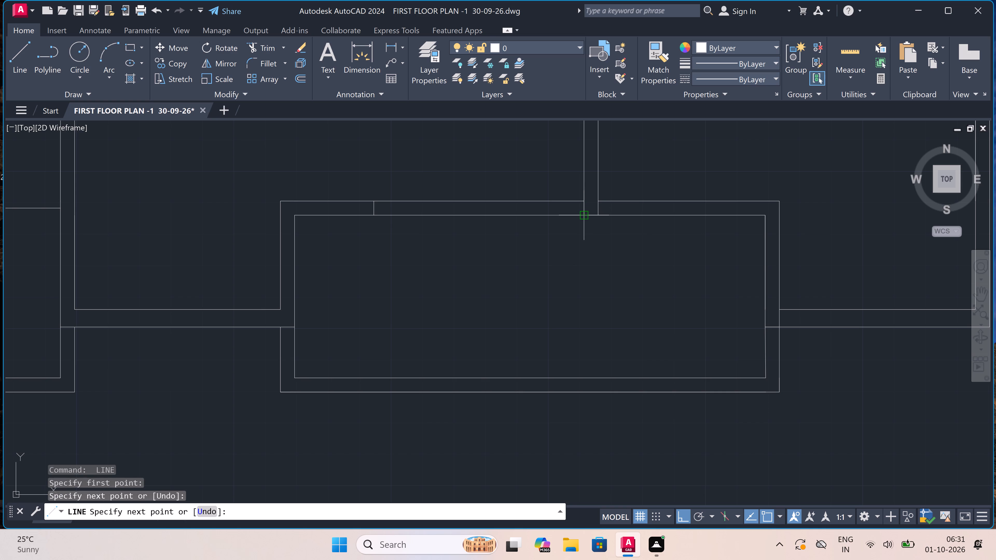
pyautogui.press('Escape')
# Draw a short line continuing the recess's inner east face up across the north wall to its outer line.
pyautogui.press('space')
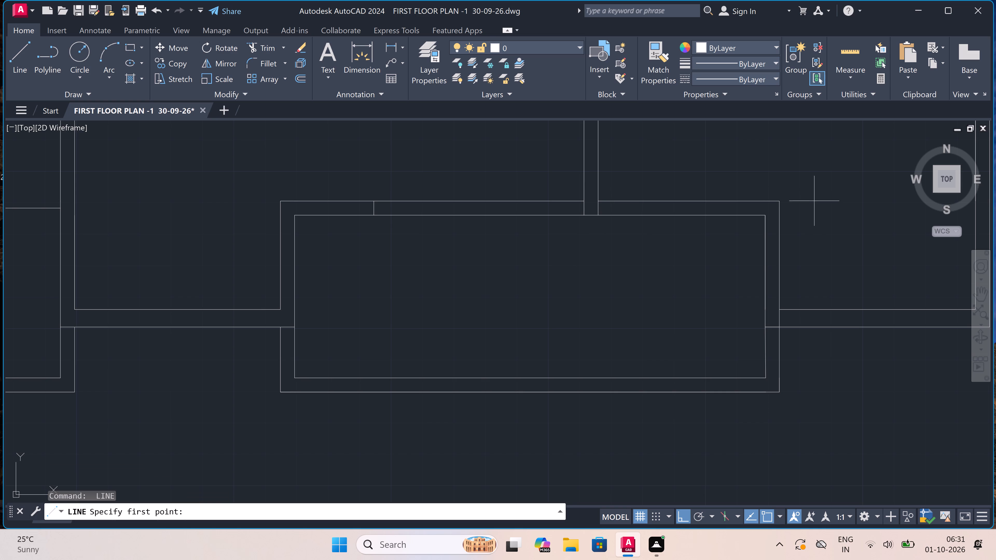
pyautogui.click(769, 215)
pyautogui.doubleClick(764, 204)
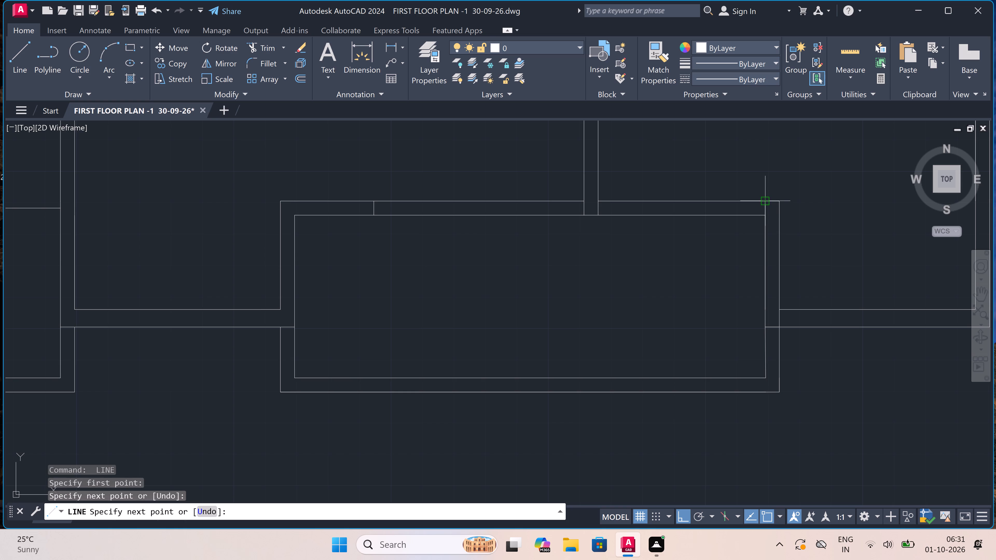
pyautogui.press('Escape')
# Trim both north wall lines between the short cross lines to open gaps on either side of the partition.
pyautogui.write('TR')
pyautogui.press('space')
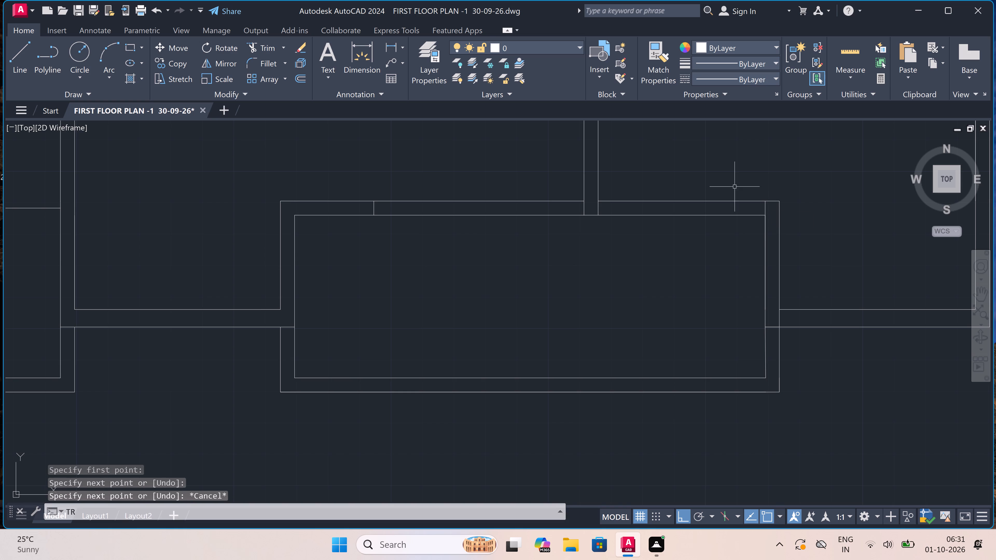
pyautogui.click(718, 174)
pyautogui.click(704, 259)
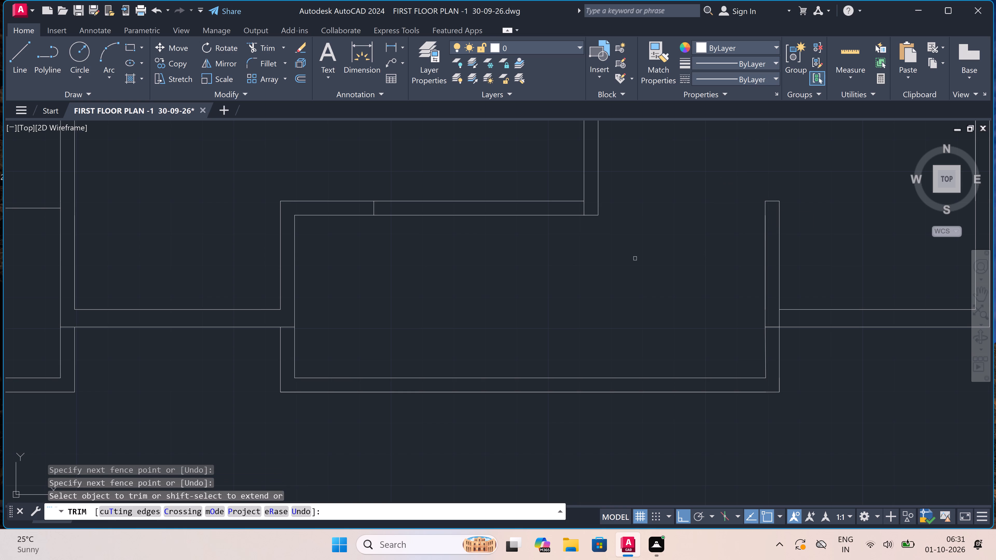
pyautogui.click(547, 206)
pyautogui.click(547, 191)
pyautogui.moveTo(547, 191); pyautogui.dragTo(548, 194)
pyautogui.click(548, 275)
pyautogui.press('Escape')
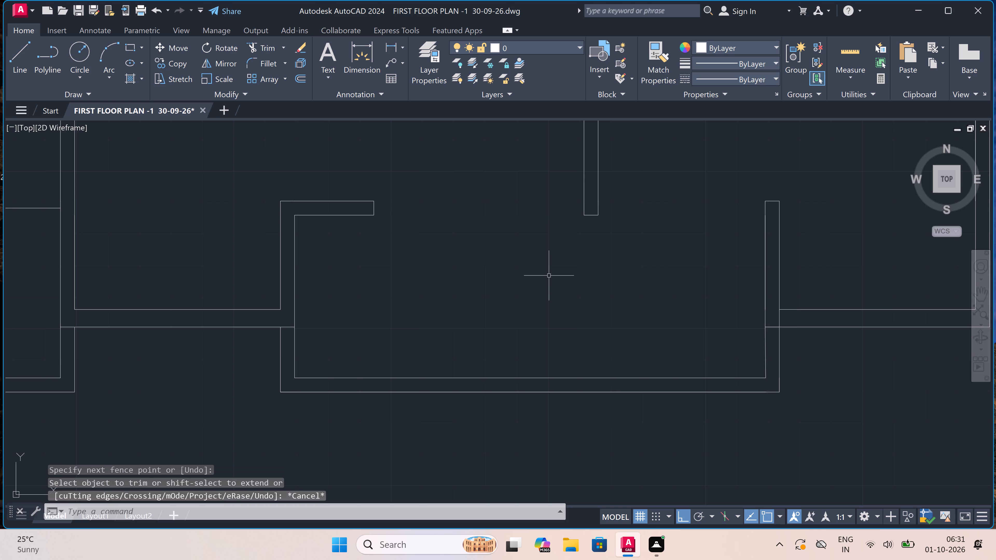
# Draw a horizontal line from the midpoint of the western wall stub's end to the east wall's inner face.
pyautogui.press('l')
pyautogui.press('space')
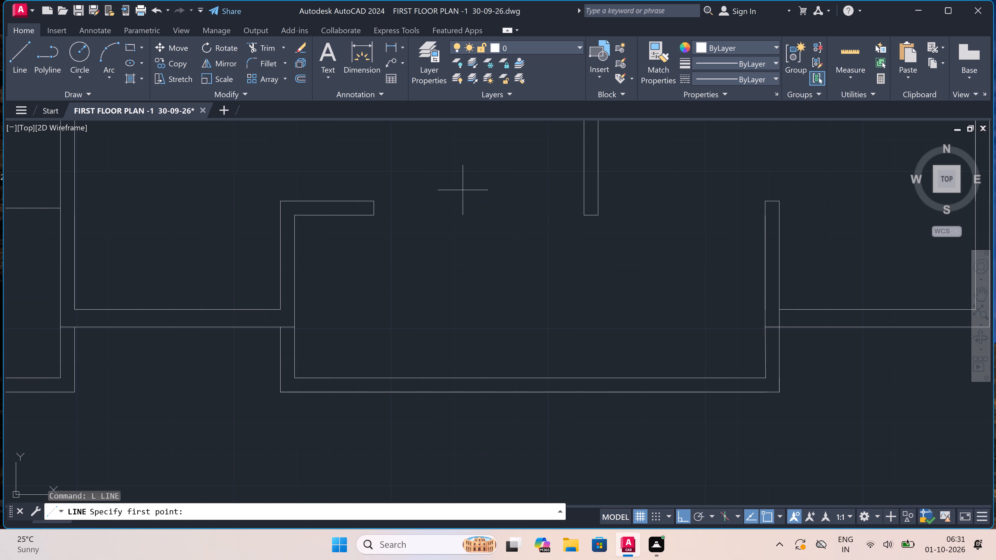
pyautogui.click(375, 206)
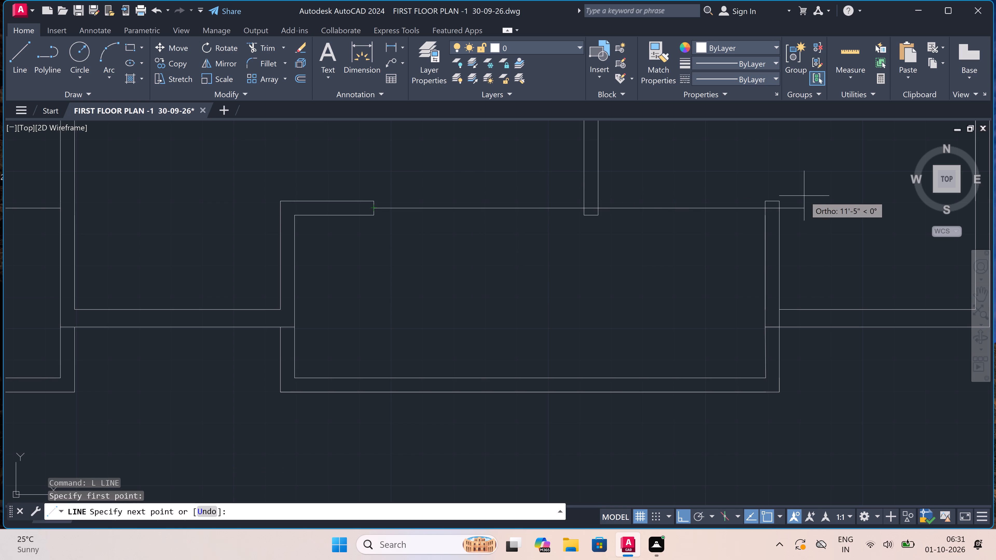
pyautogui.scroll(4, 772, 206)
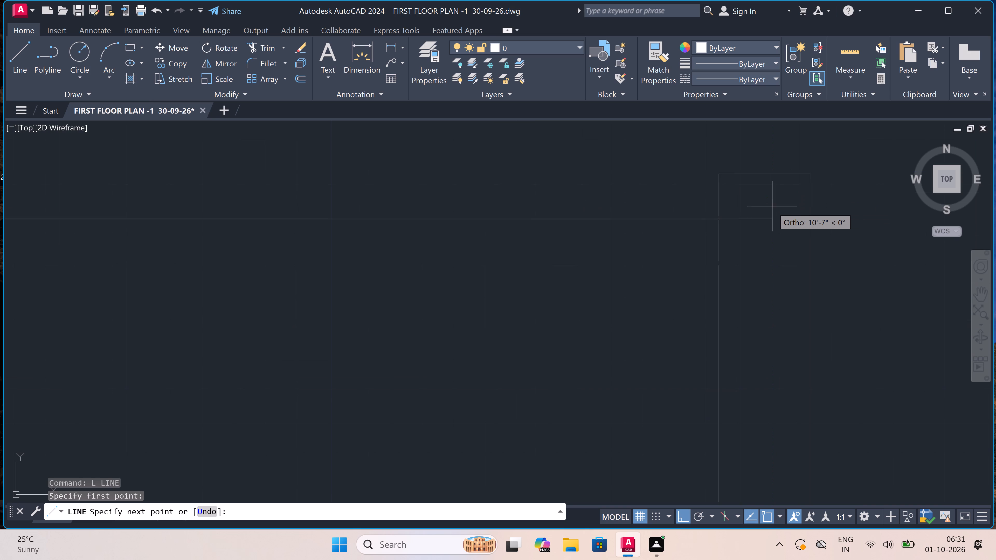
pyautogui.click(719, 218)
pyautogui.press('Escape')
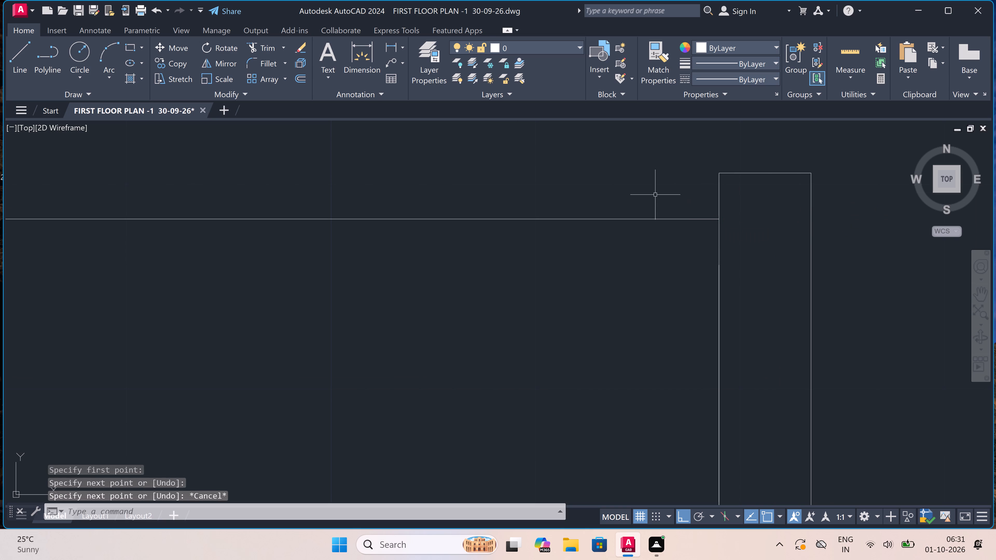
# Trim the part of the new horizontal line that crosses the end of the partition wall.
pyautogui.scroll(-5, 638, 218)
pyautogui.write('TR')
pyautogui.press('space')
pyautogui.scroll(2, 466, 218)
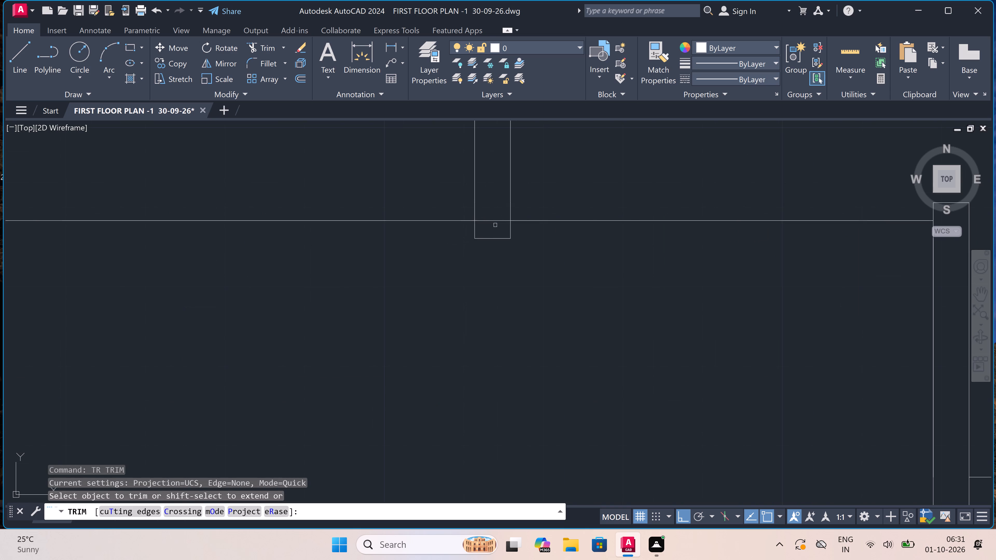
pyautogui.click(495, 221)
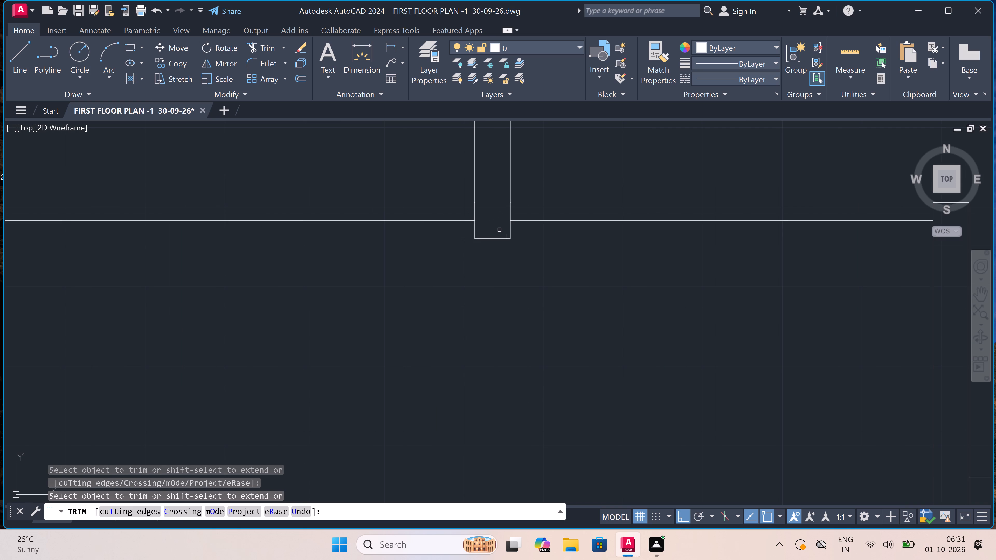
pyautogui.press('Escape')
# Add the multiline text label "4' WIDE BALCONY" inside the recess.
pyautogui.scroll(-8, 504, 236)
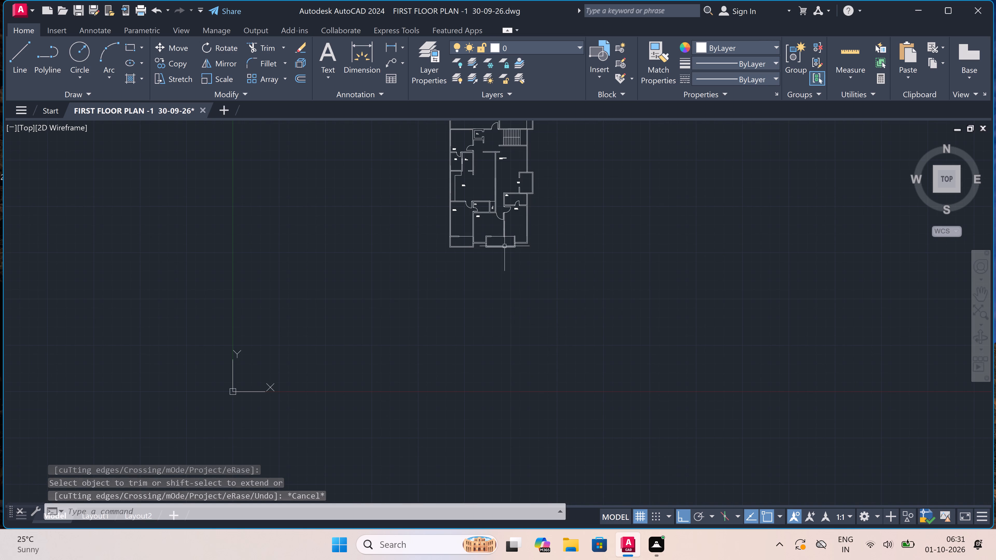
pyautogui.scroll(4, 504, 249)
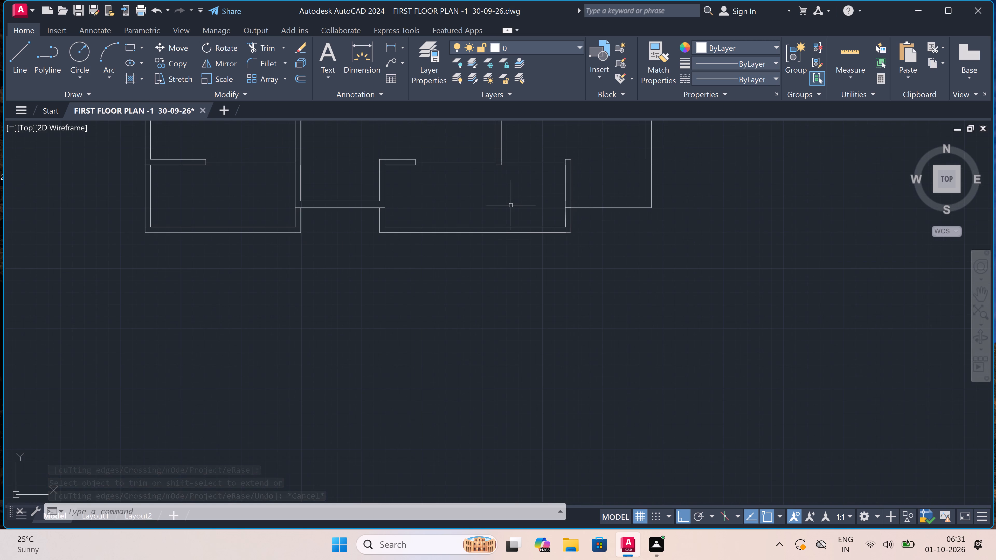
pyautogui.press('m')
pyautogui.write('T')
pyautogui.press('space')
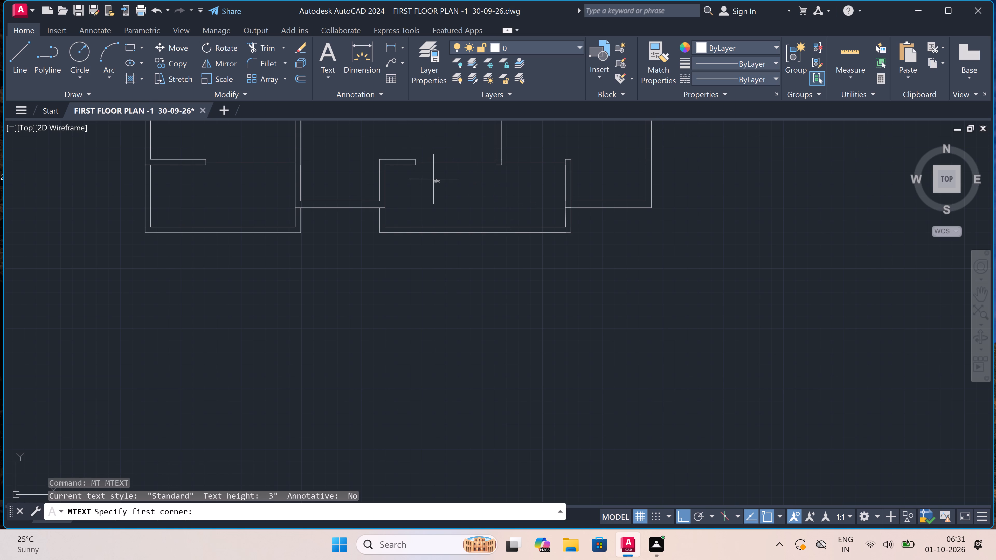
pyautogui.scroll(1, 433, 186)
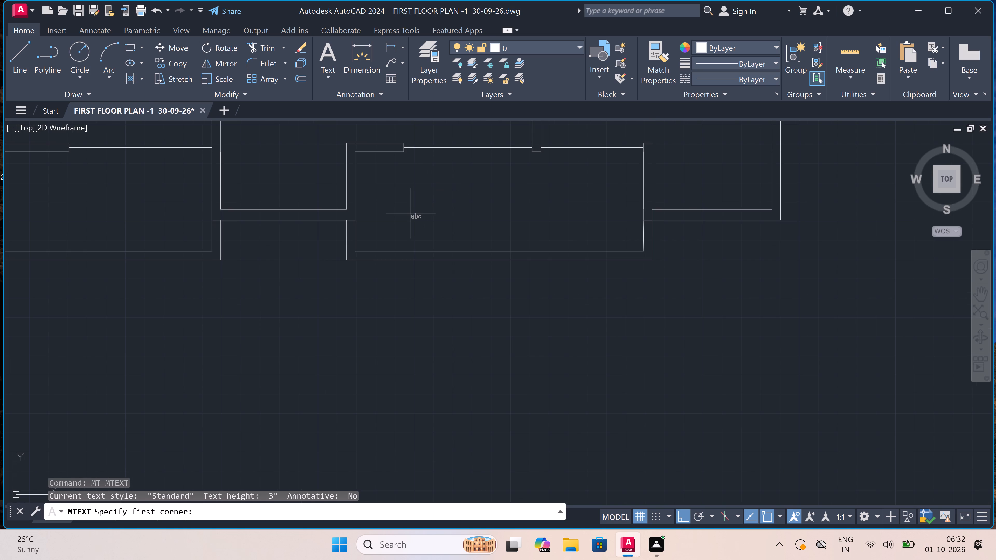
pyautogui.click(411, 213)
pyautogui.click(682, 206)
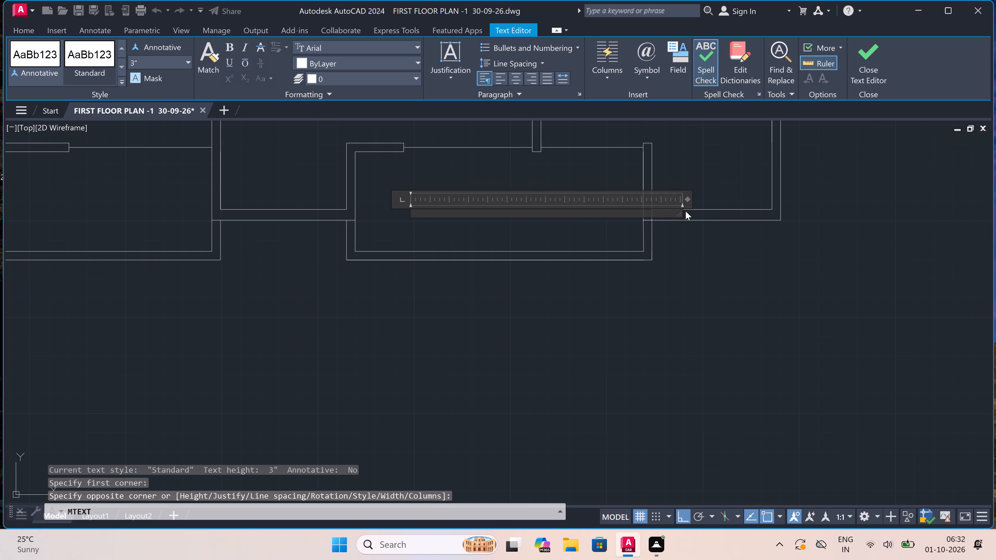
pyautogui.write("4'")
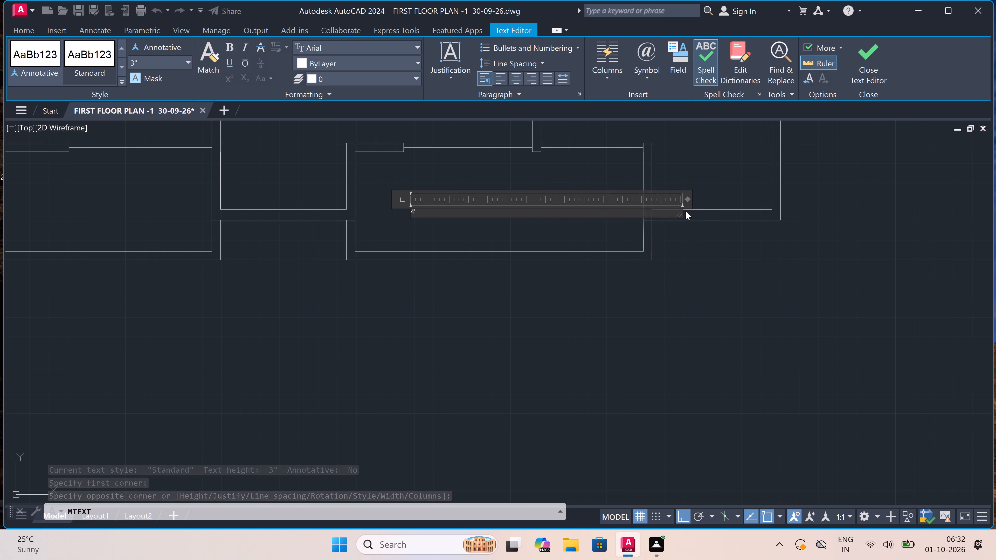
pyautogui.press('space')
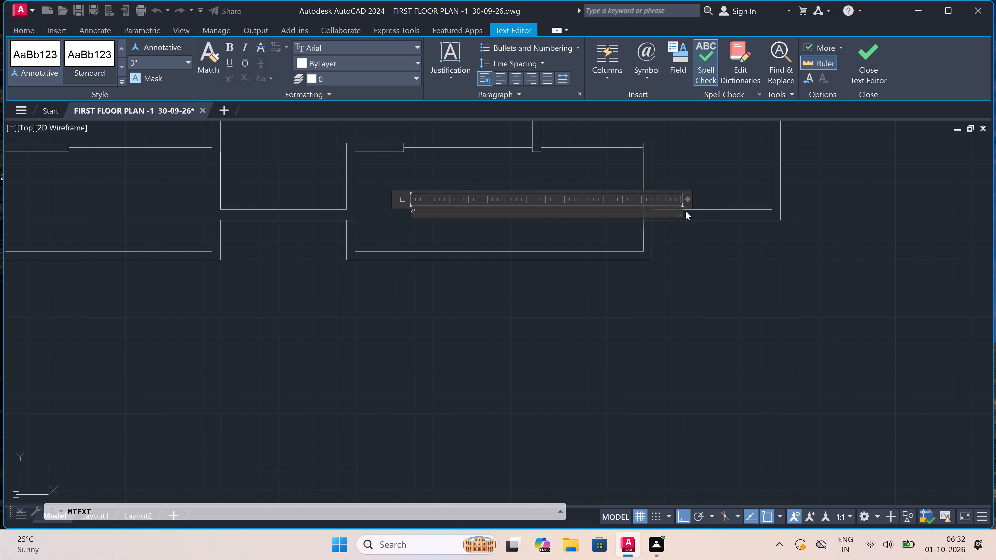
pyautogui.write('WI')
pyautogui.write('DE')
pyautogui.press('space')
pyautogui.write('BALCONY')
pyautogui.click(500, 316)
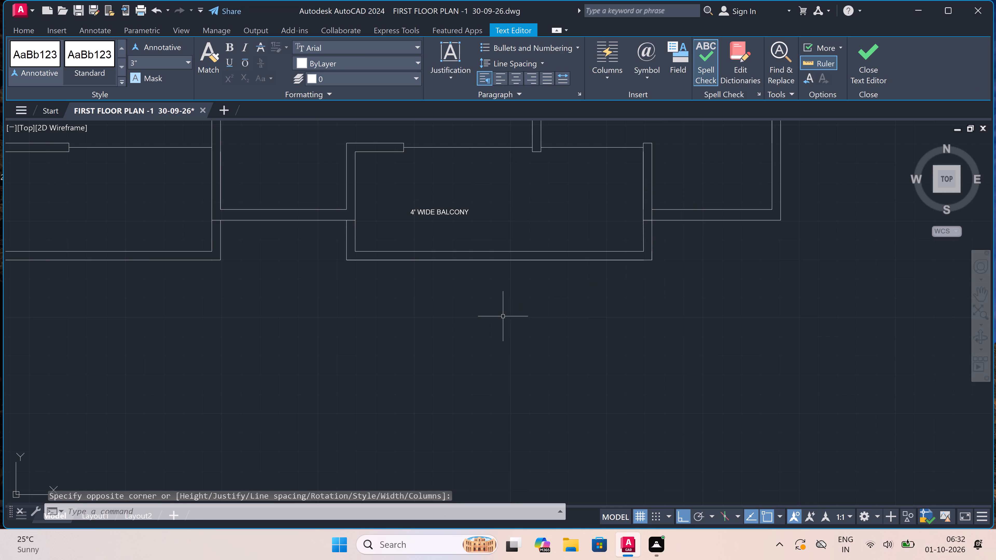
# Add the multiline text label "SD" just below the balcony's western opening line.
pyautogui.press('space')
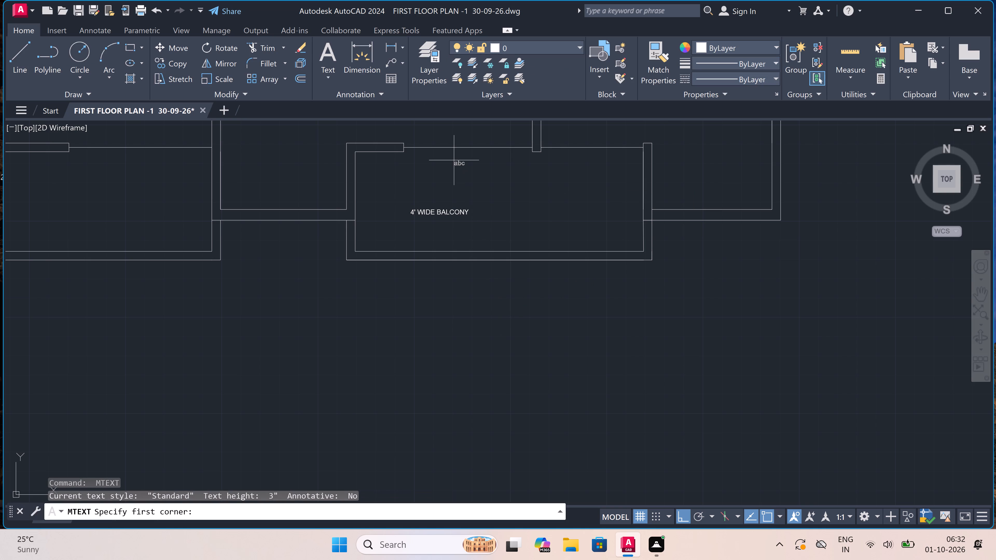
pyautogui.scroll(2, 452, 157)
pyautogui.click(450, 152)
pyautogui.click(585, 165)
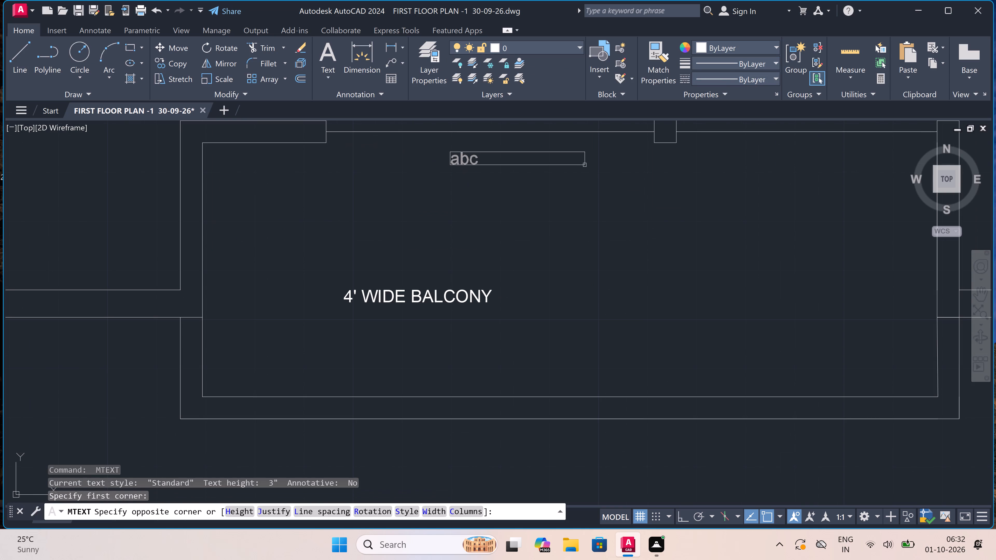
pyautogui.write('SD')
pyautogui.press('space')
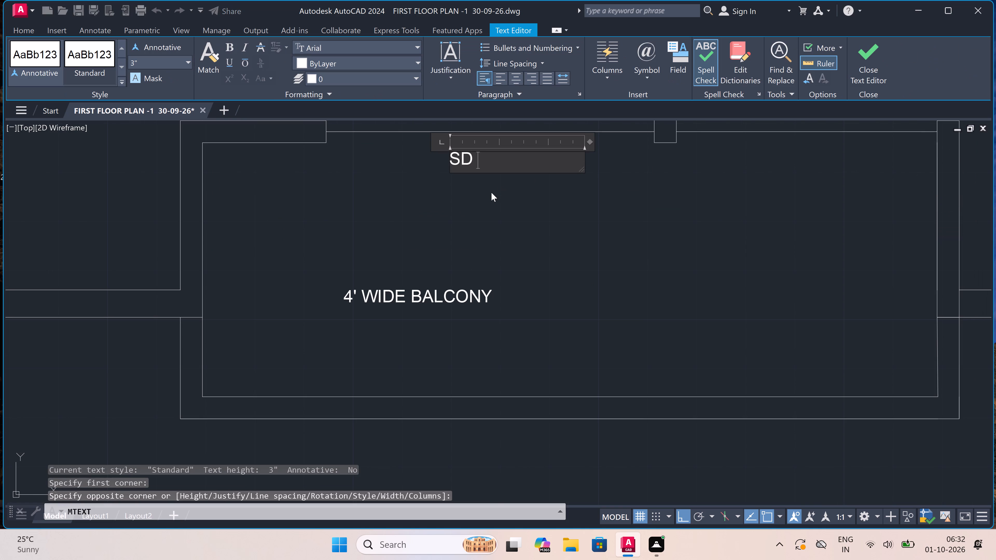
pyautogui.click(491, 192)
# Copy the "SD" label horizontally eastward to just below the balcony's eastern opening line.
pyautogui.click(473, 161)
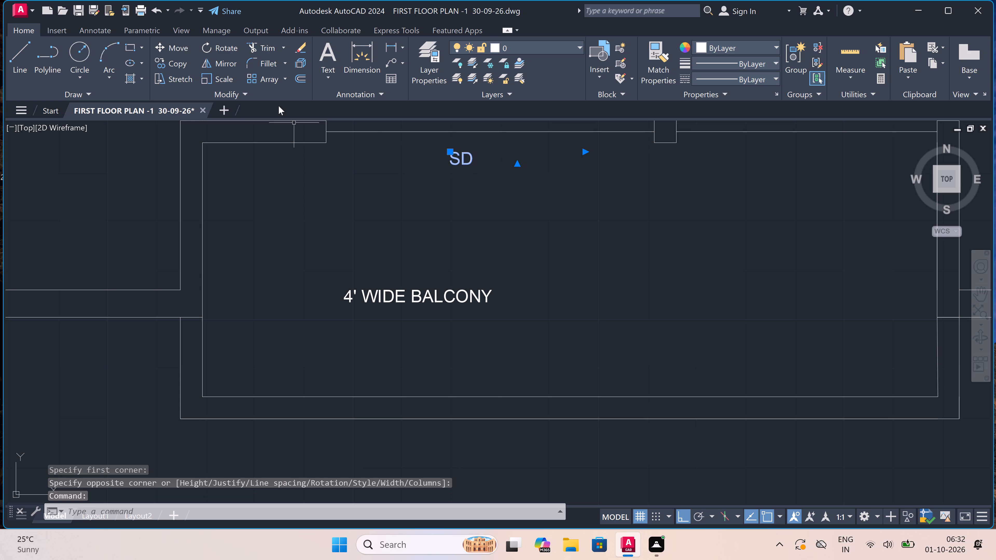
pyautogui.click(181, 67)
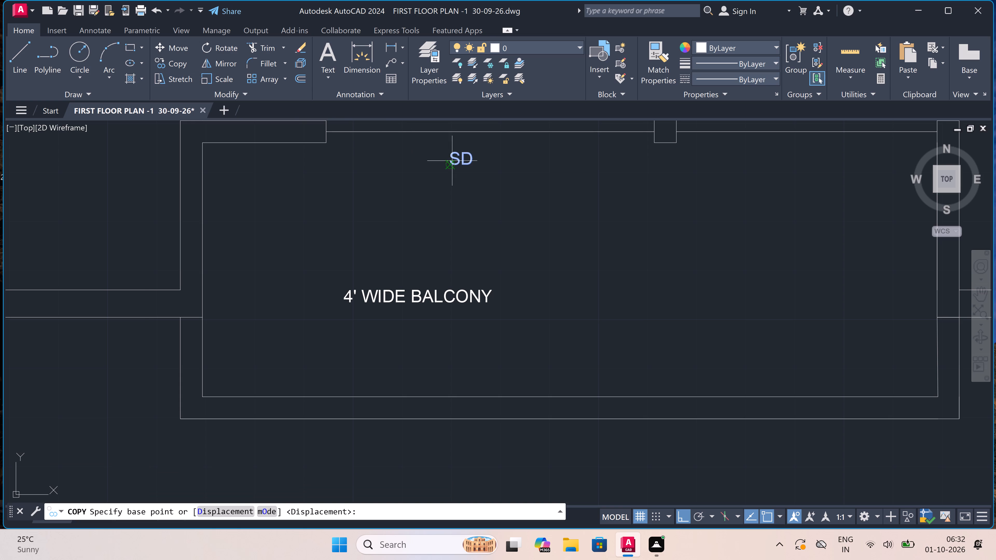
pyautogui.click(456, 162)
pyautogui.scroll(-3, 456, 162)
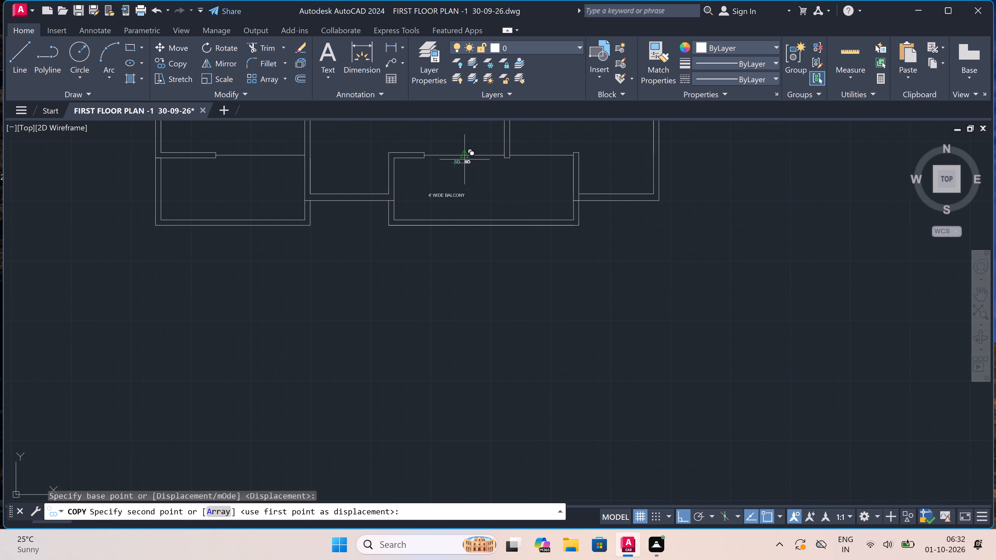
pyautogui.scroll(3, 554, 142)
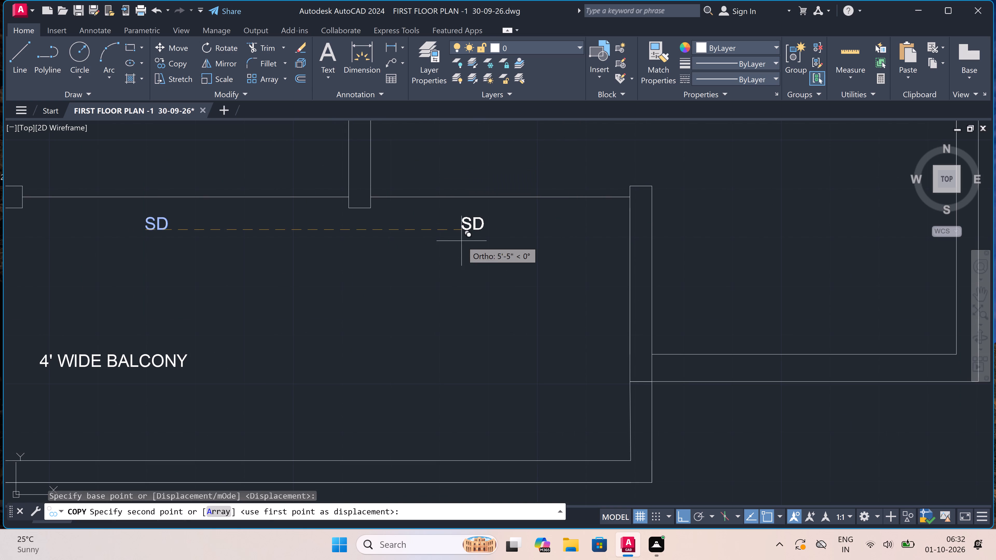
pyautogui.click(478, 233)
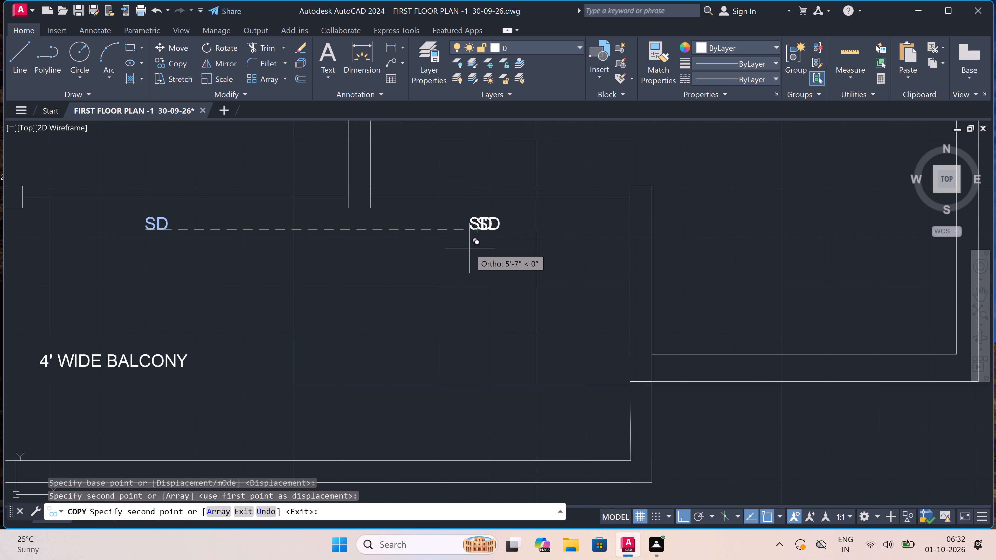
pyautogui.press('Escape')
# Add the multiline text label "4' WIDE BALCONY" inside the southwest balcony.
pyautogui.scroll(-6, 468, 248)
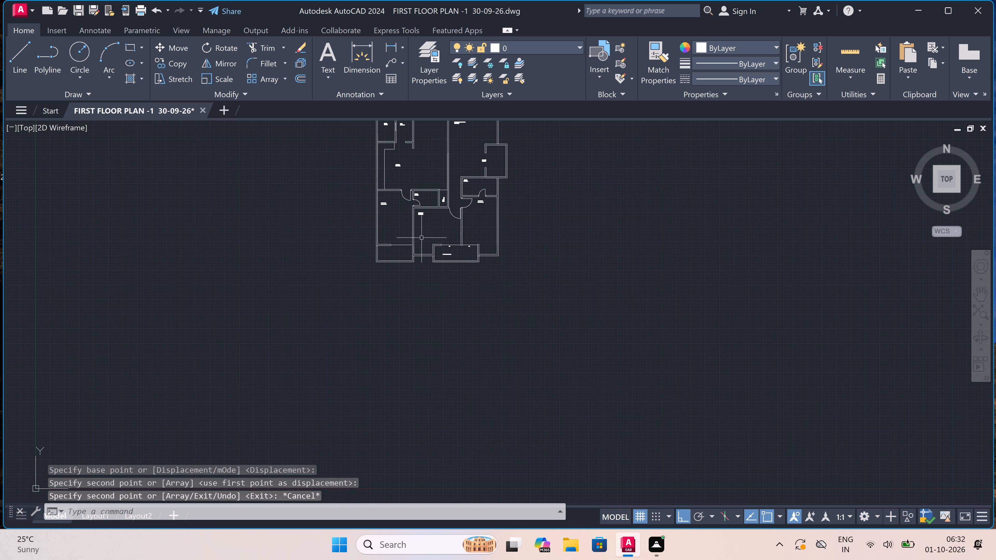
pyautogui.scroll(3, 419, 238)
pyautogui.scroll(2, 272, 333)
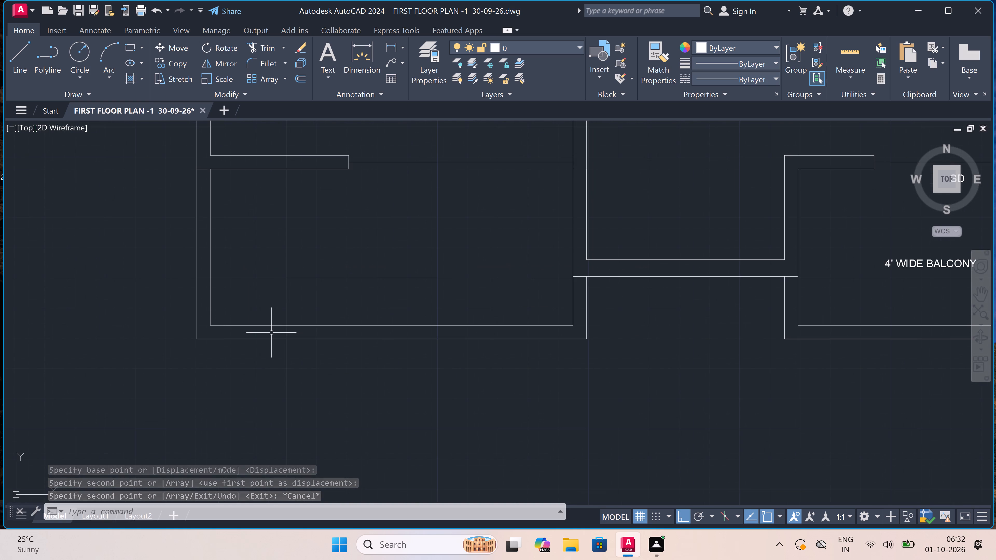
pyautogui.write('MT')
pyautogui.press('space')
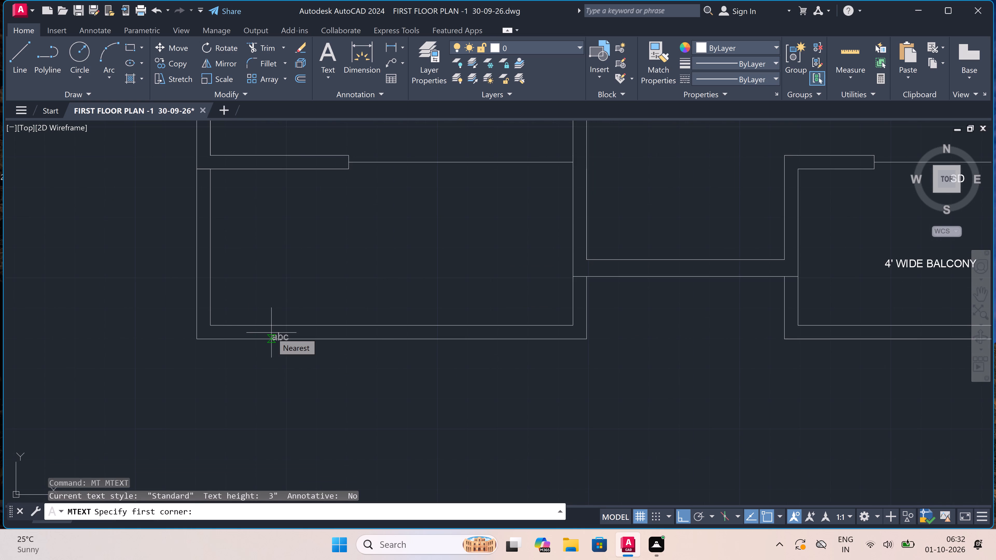
pyautogui.scroll(-1, 271, 333)
pyautogui.scroll(1, 281, 295)
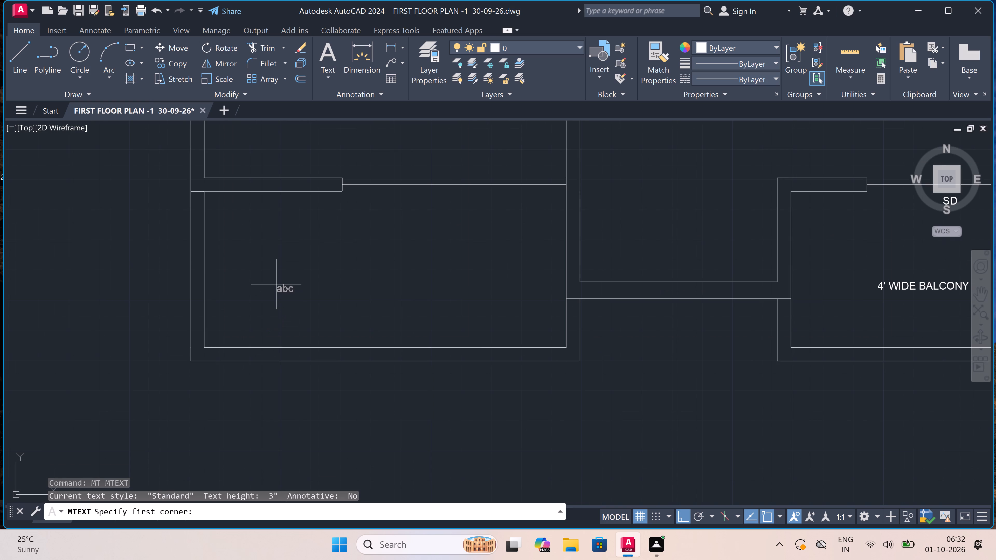
pyautogui.click(244, 288)
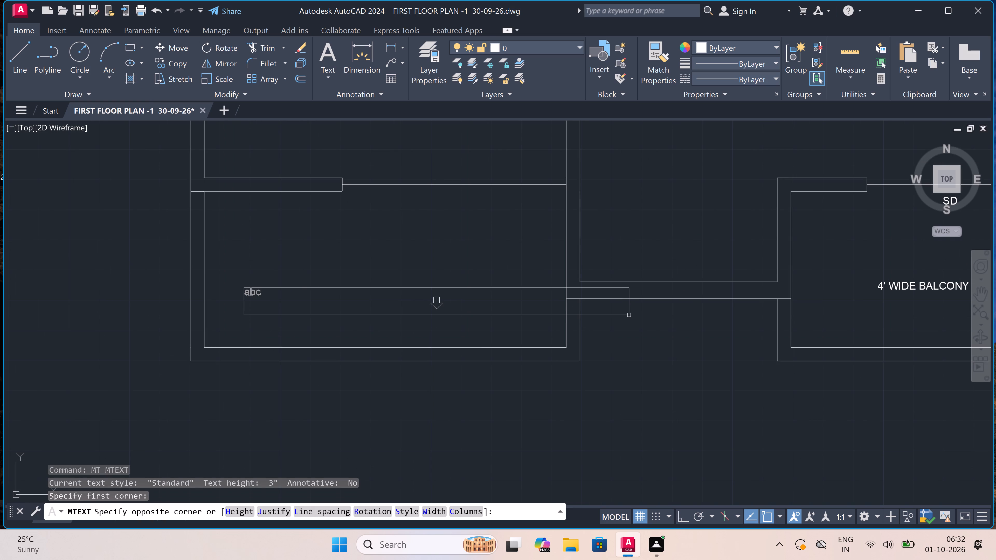
pyautogui.click(639, 303)
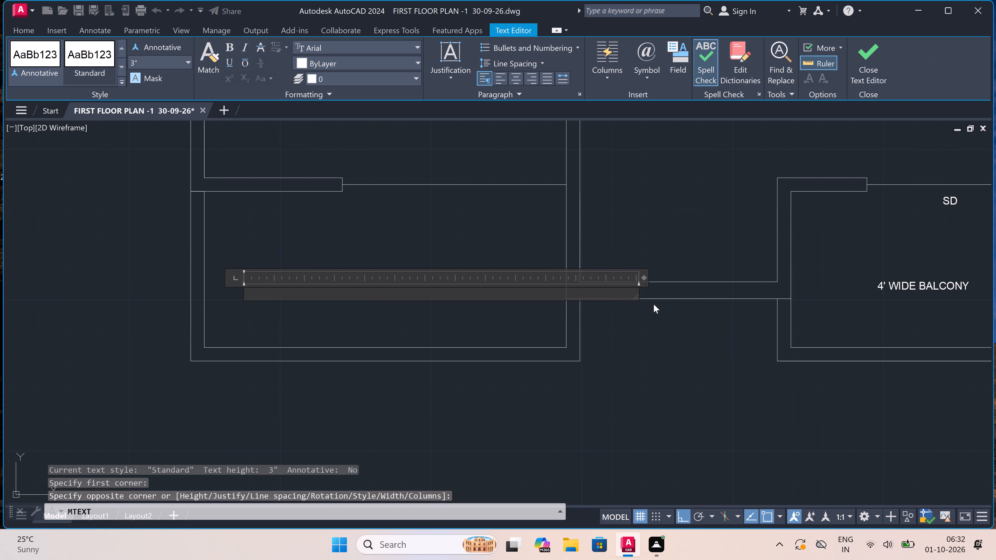
pyautogui.write("4'")
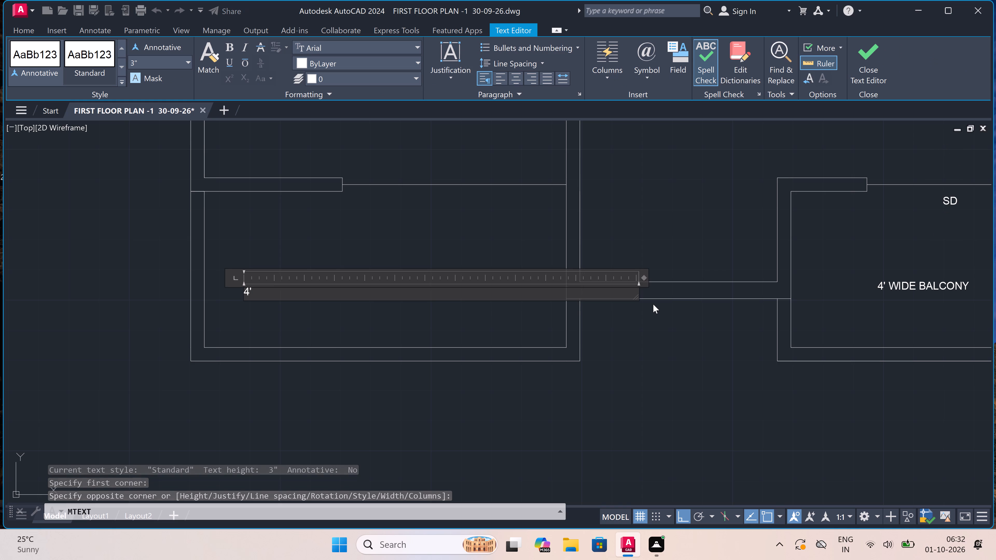
pyautogui.press('space')
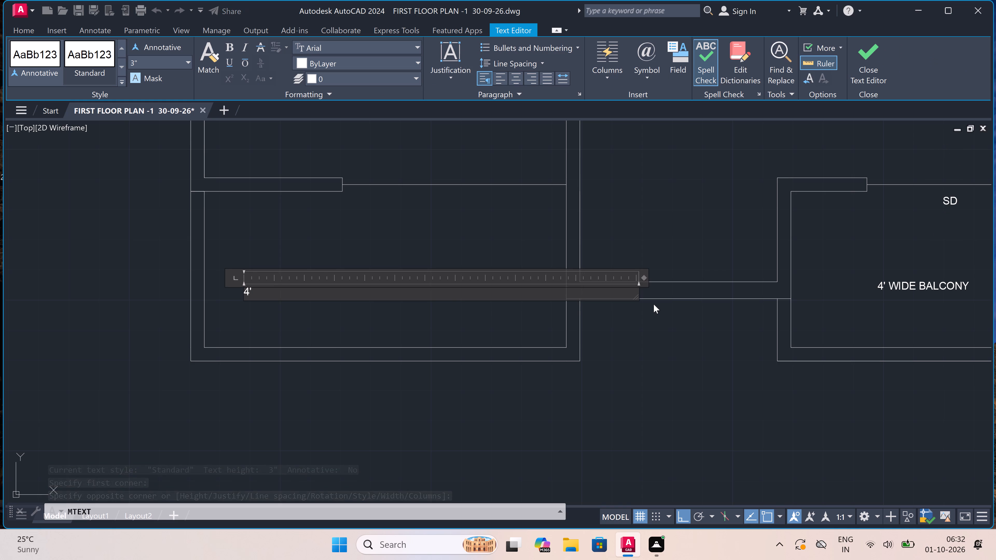
pyautogui.write('WI')
pyautogui.write('DE')
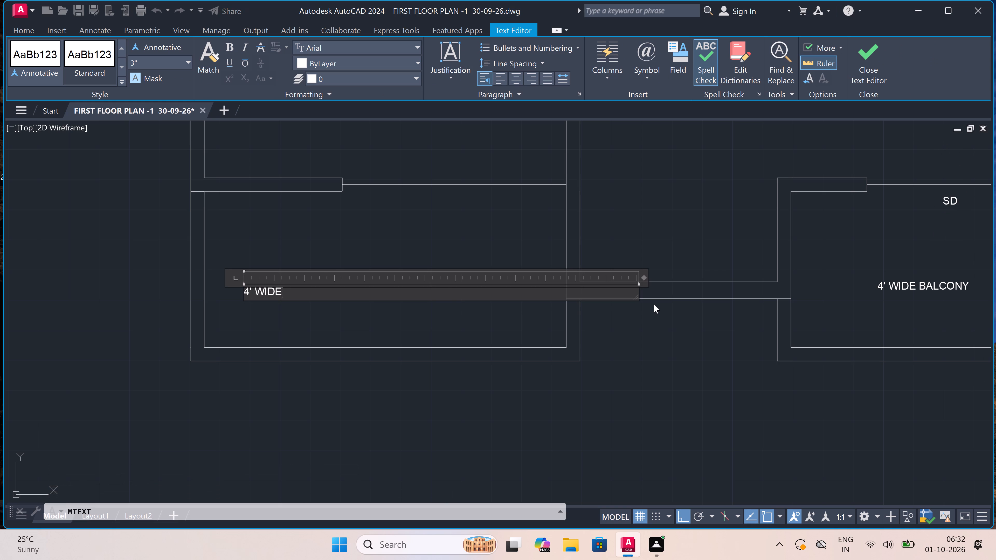
pyautogui.press('space')
pyautogui.write('BALCONY')
pyautogui.click(386, 323)
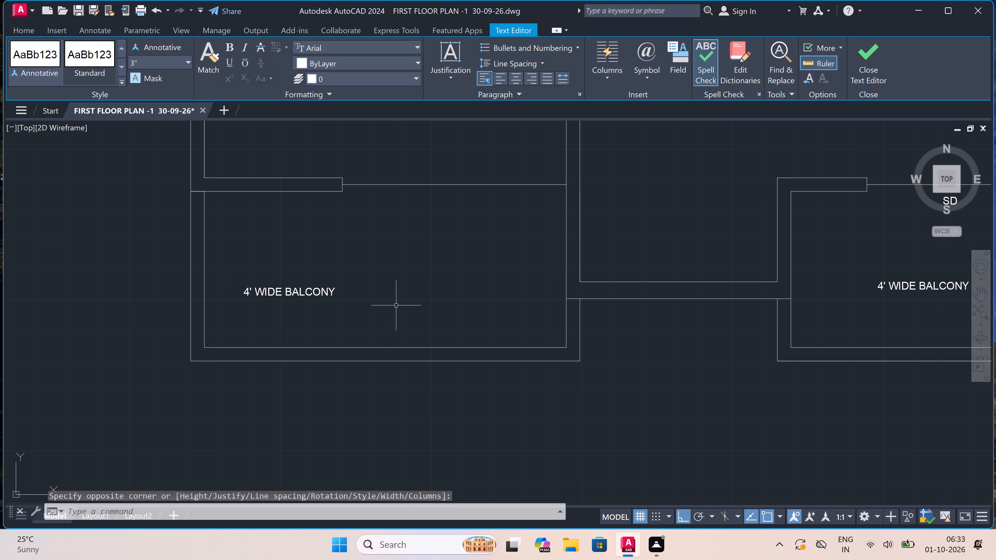
# Add the multiline text label "SD" just below the southwest balcony's opening line.
pyautogui.press('space')
pyautogui.scroll(2, 423, 224)
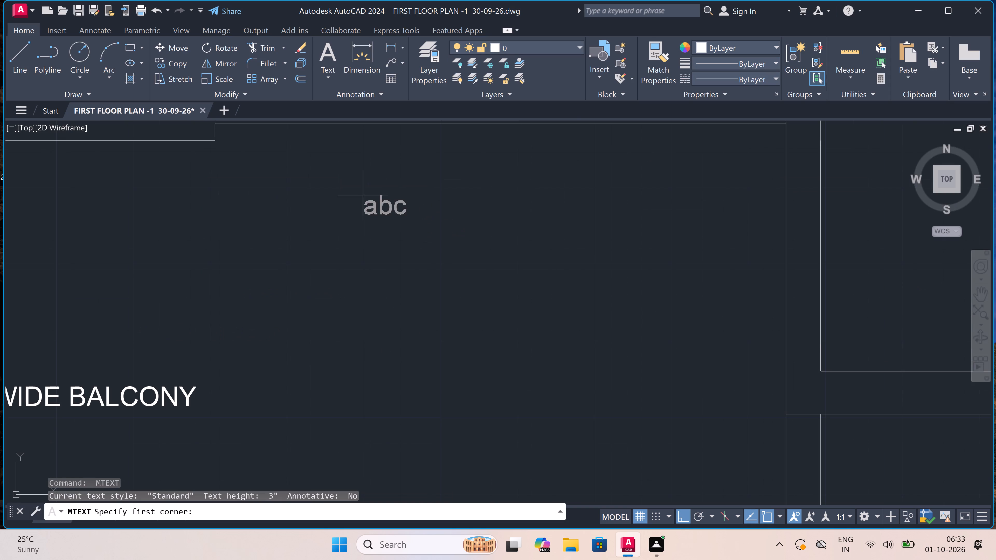
pyautogui.scroll(-2, 347, 191)
pyautogui.moveTo(347, 191); pyautogui.dragTo(352, 193)
pyautogui.click(545, 198)
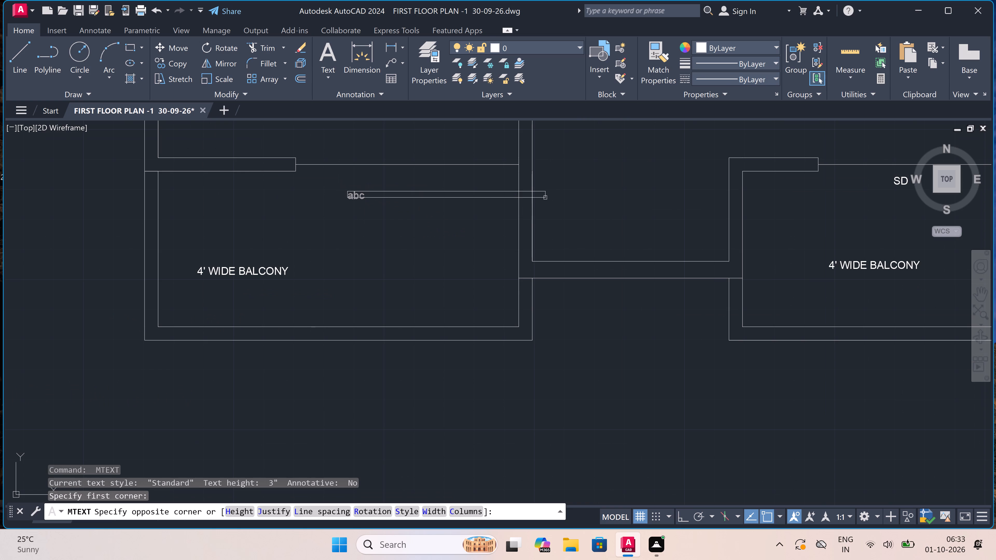
pyautogui.write('SD')
pyautogui.click(447, 216)
# Review the whole floor plan, from the southern balconies and east-side kitchen up to the northern rooms and east-side projections.
pyautogui.scroll(-3, 412, 252)
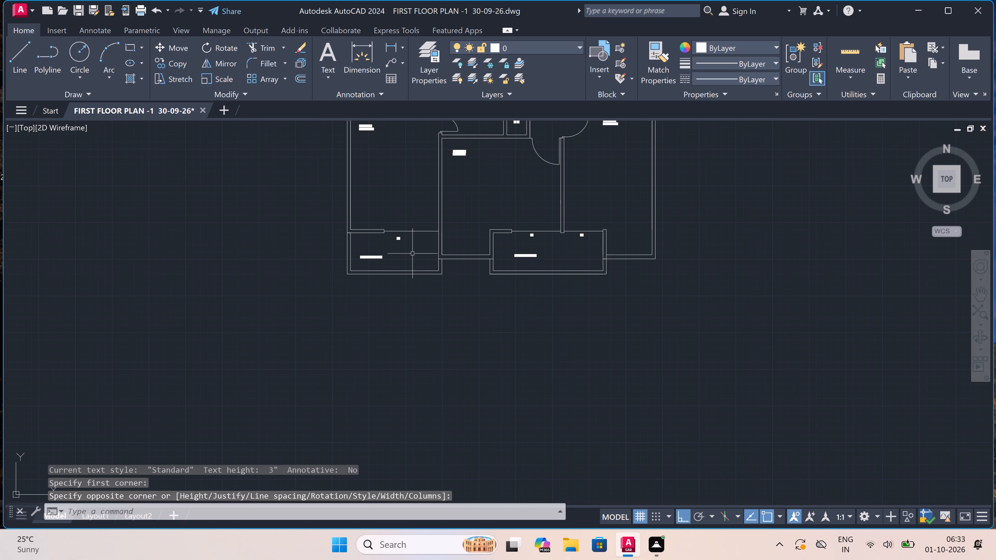
pyautogui.scroll(-3, 415, 257)
pyautogui.scroll(3, 489, 228)
pyautogui.scroll(-3, 483, 298)
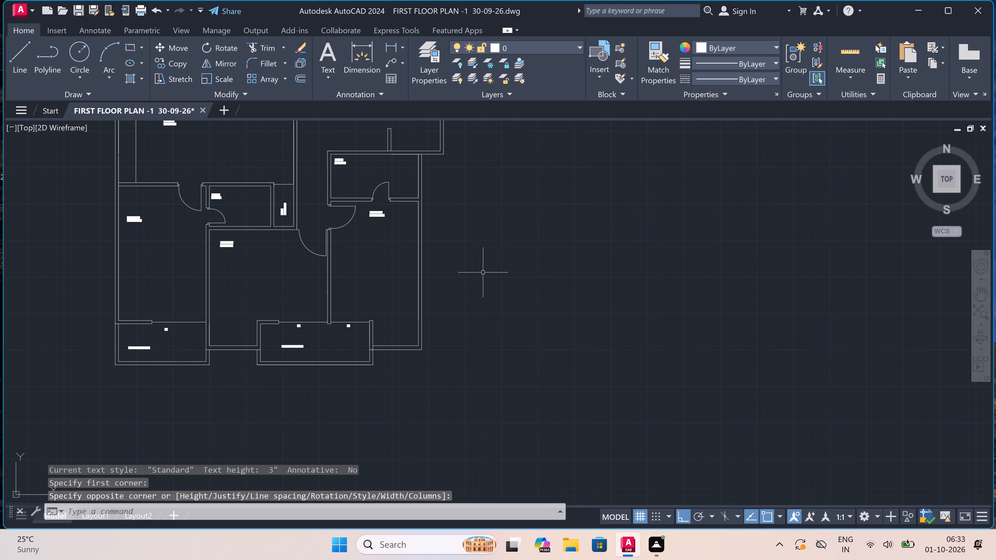
pyautogui.scroll(4, 468, 247)
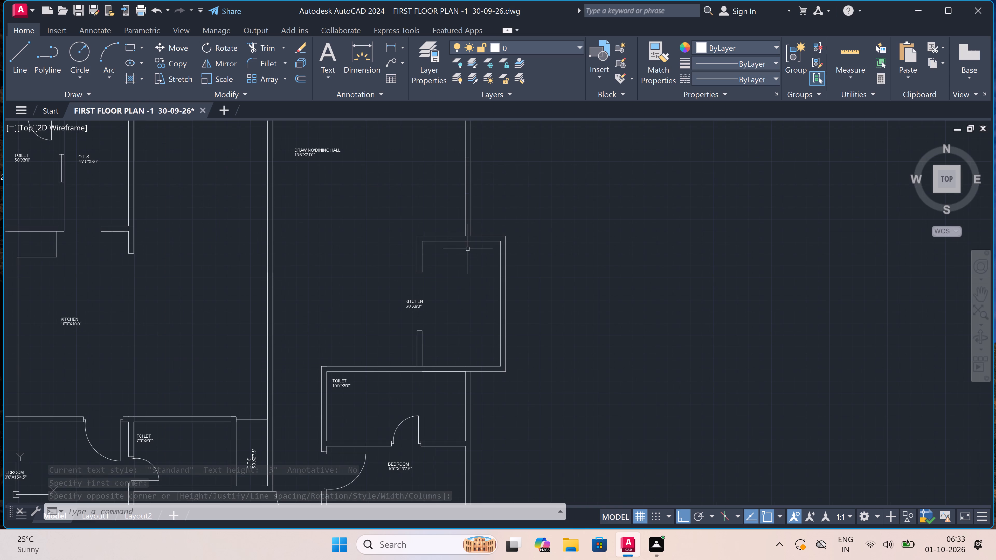
pyautogui.scroll(-3, 456, 305)
pyautogui.scroll(-2, 448, 341)
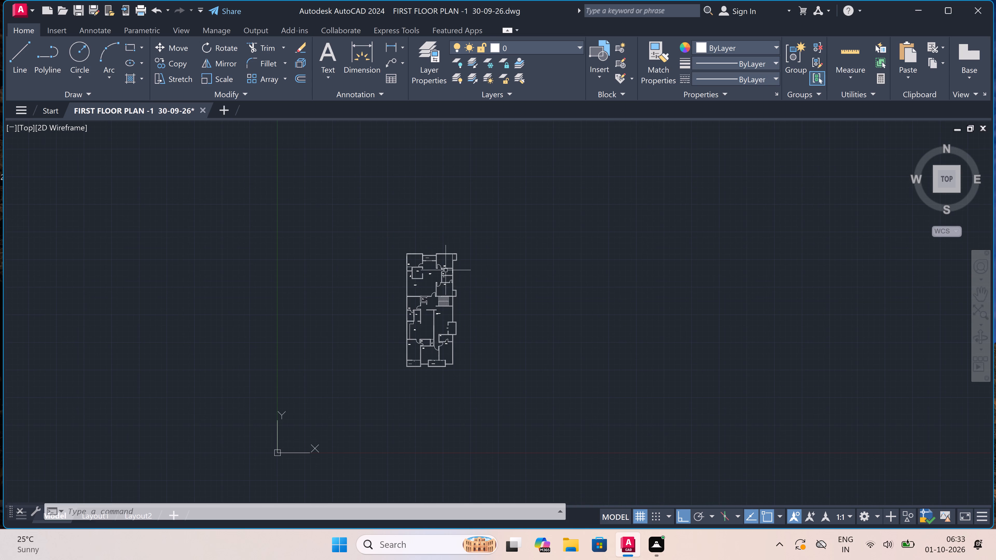
pyautogui.scroll(4, 425, 240)
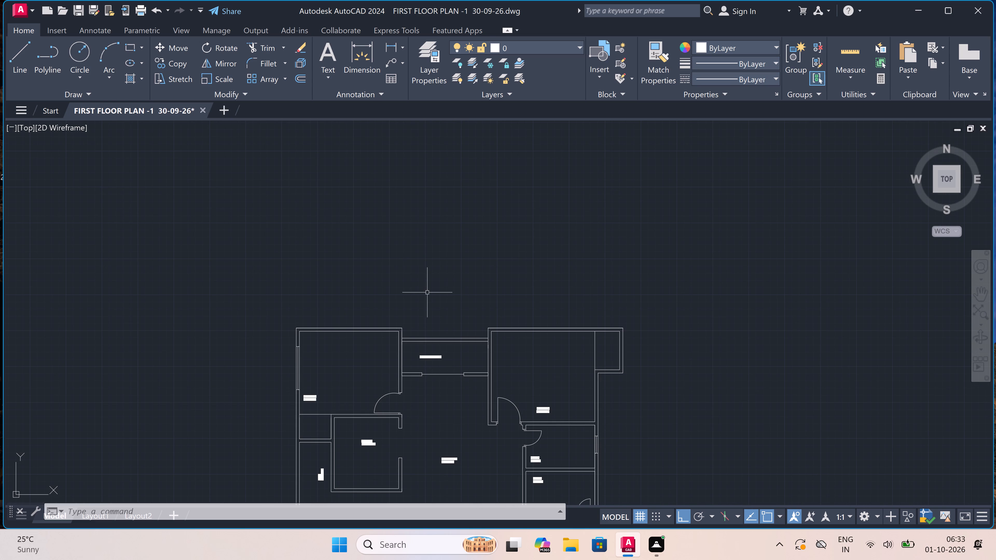
pyautogui.scroll(-4, 427, 292)
pyautogui.scroll(1, 443, 348)
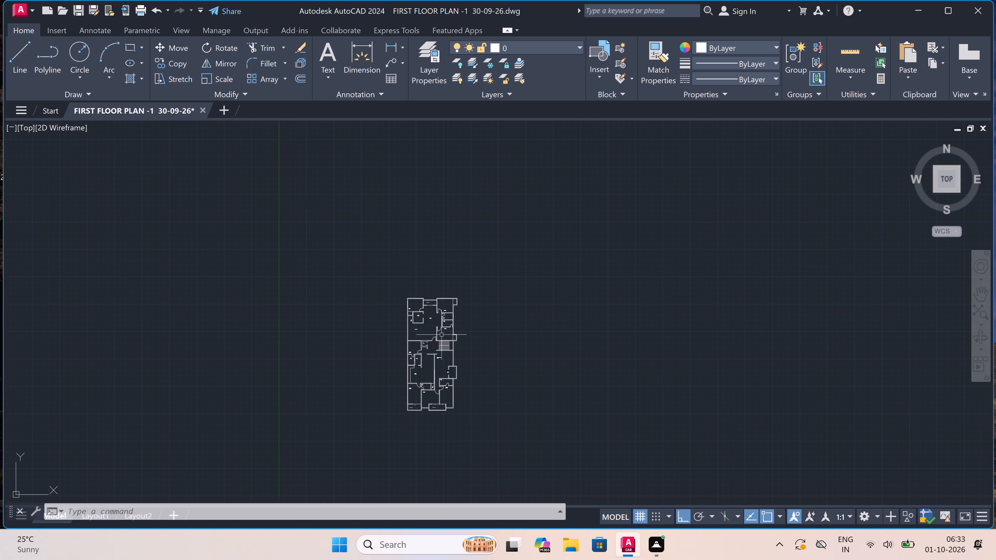
pyautogui.scroll(2, 443, 348)
pyautogui.scroll(-1, 443, 348)
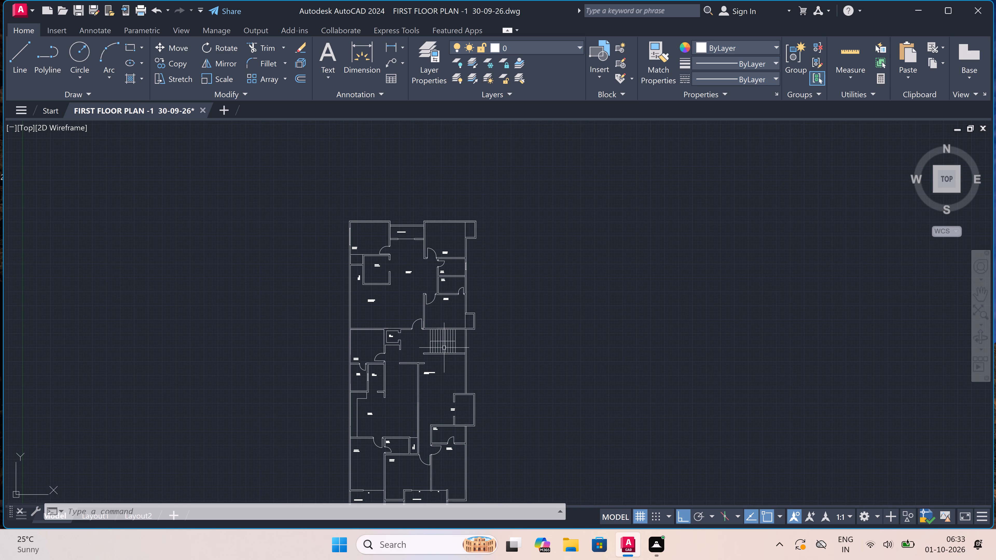
pyautogui.scroll(2, 475, 299)
pyautogui.scroll(-1, 483, 276)
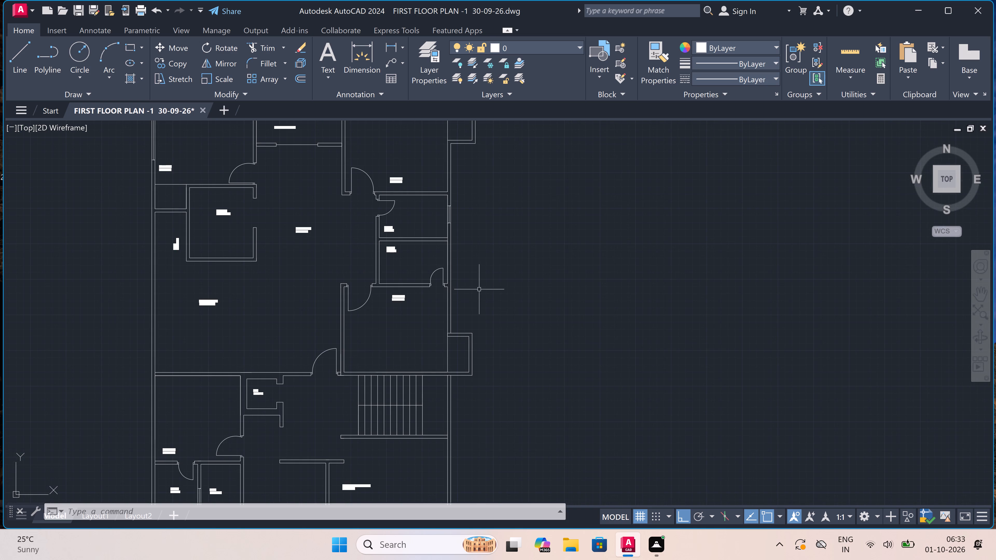
pyautogui.scroll(-1, 483, 276)
pyautogui.scroll(2, 489, 208)
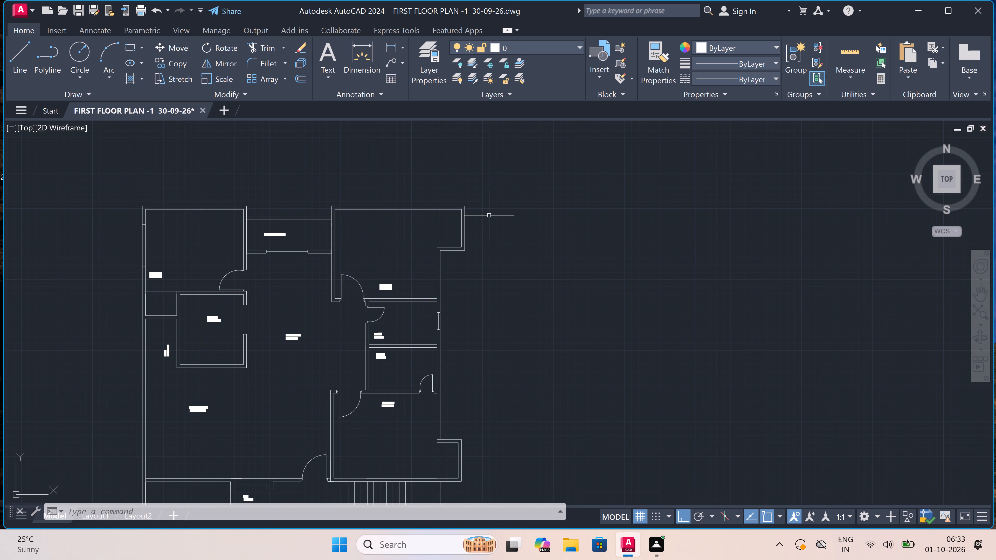
# Draw connected lines from the northeast projection's southeast corner: about 1'-6" east, south level with the next east projection's top edge, and west to its corner.
pyautogui.write('L')
pyautogui.press('space')
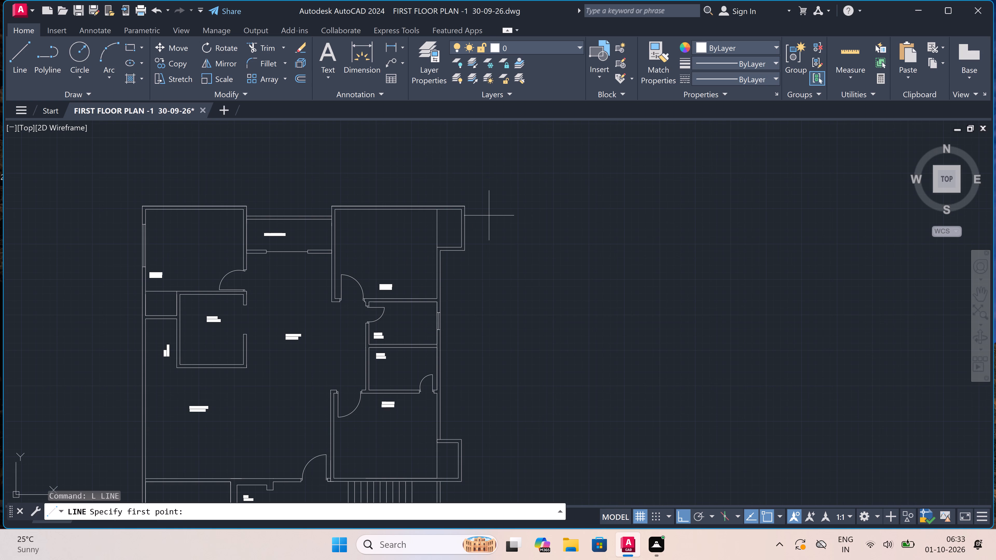
pyautogui.scroll(1, 489, 215)
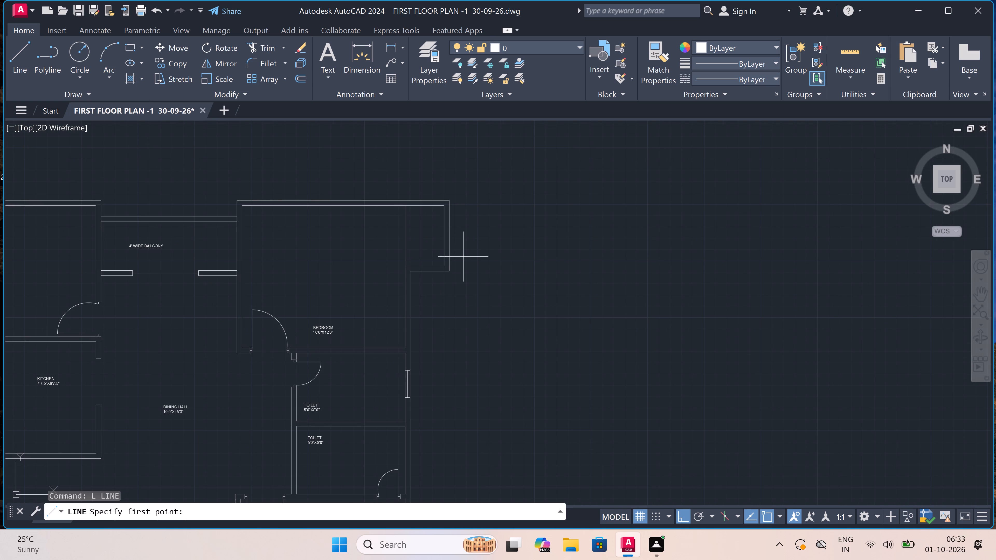
pyautogui.click(453, 270)
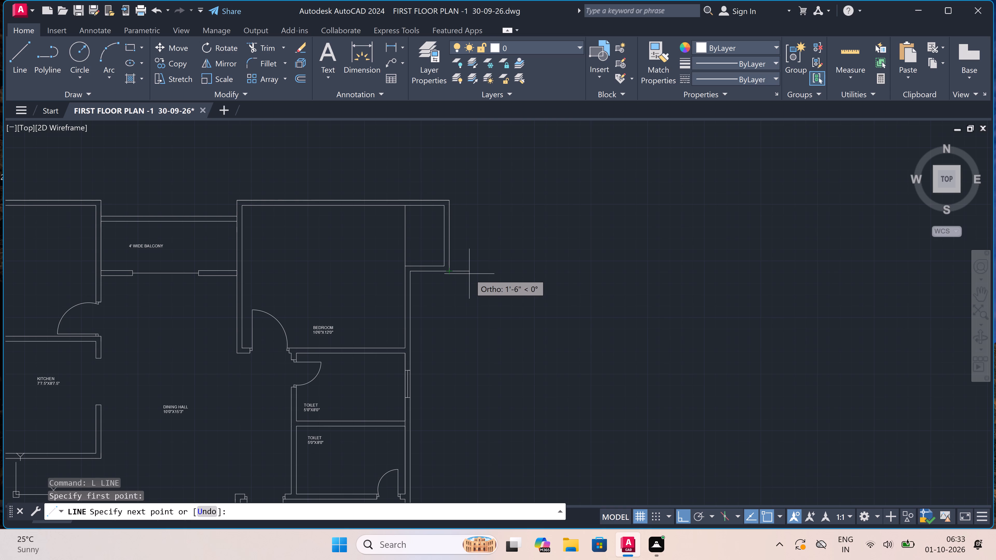
pyautogui.click(469, 274)
pyautogui.scroll(-3, 469, 274)
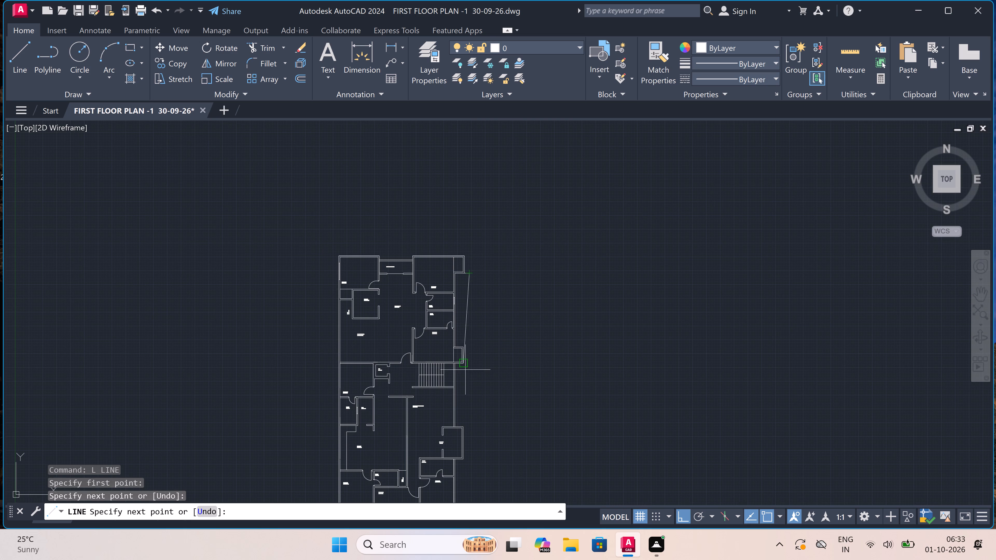
pyautogui.scroll(1, 457, 383)
pyautogui.scroll(3, 474, 326)
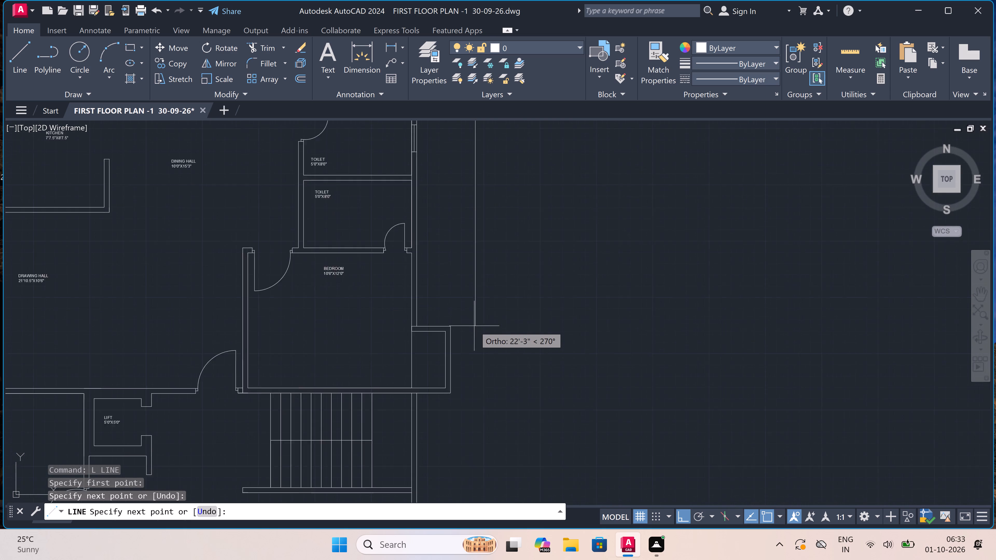
pyautogui.scroll(2, 472, 329)
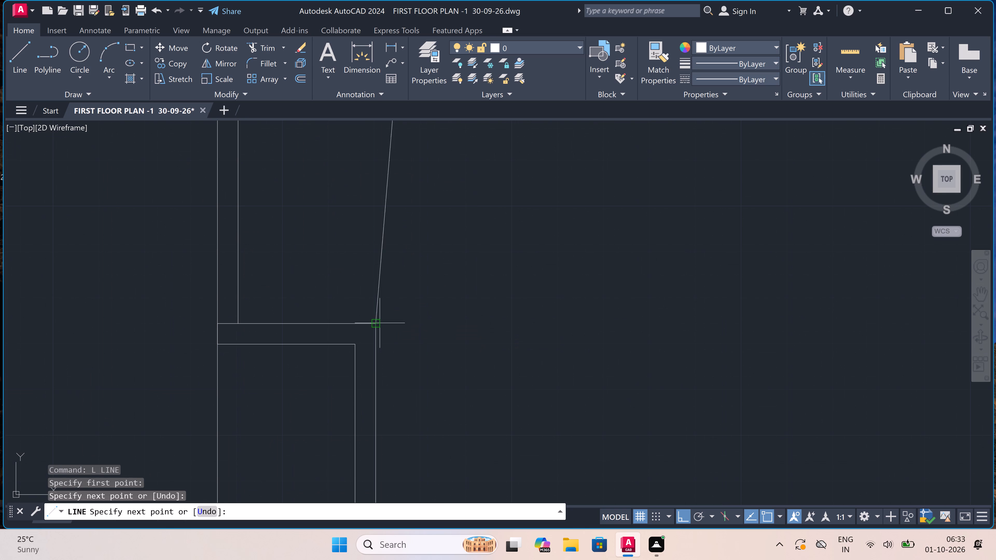
pyautogui.click(478, 321)
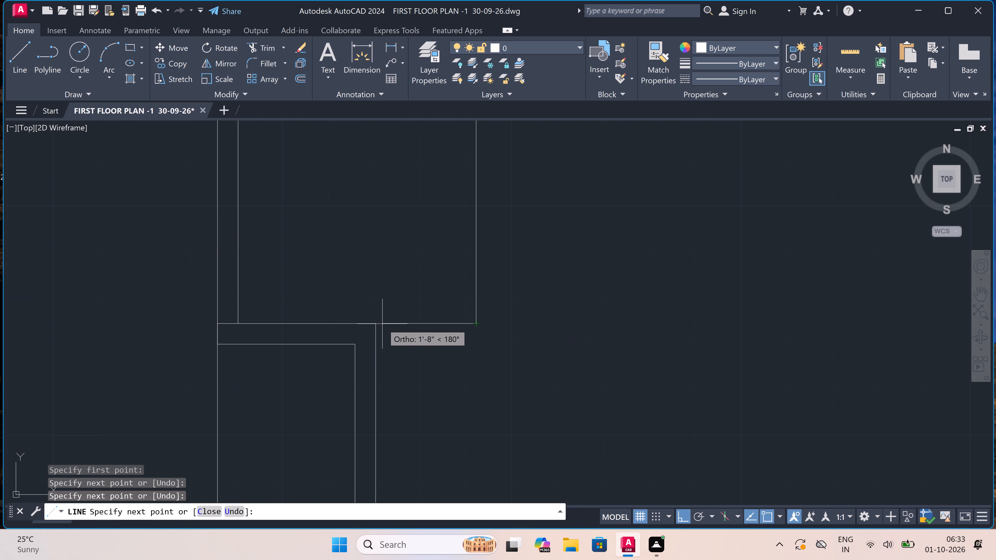
pyautogui.click(376, 321)
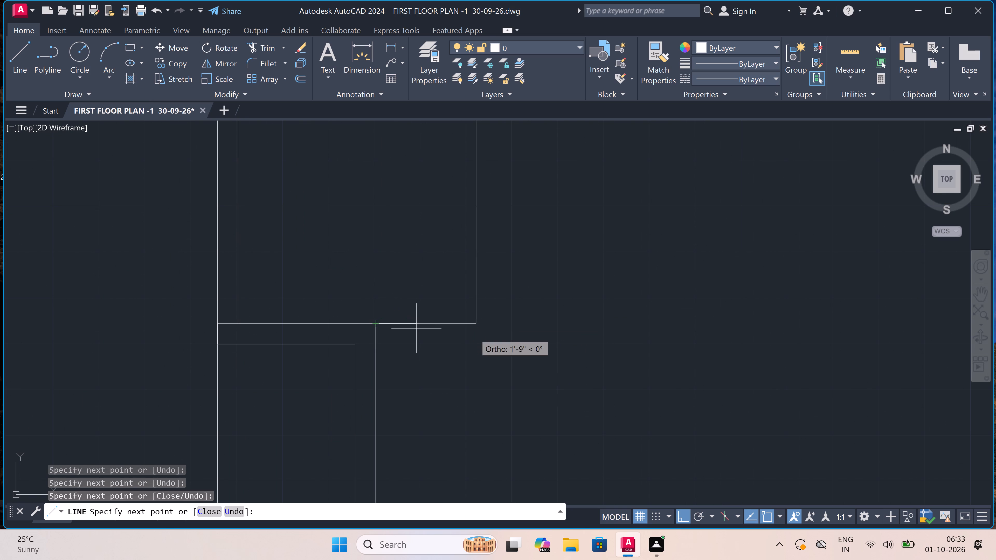
# Draw a vertical line from the new east outline's southeast corner, running about 54'-9" south alongside the plan to near the southern balconies.
pyautogui.press('Escape')
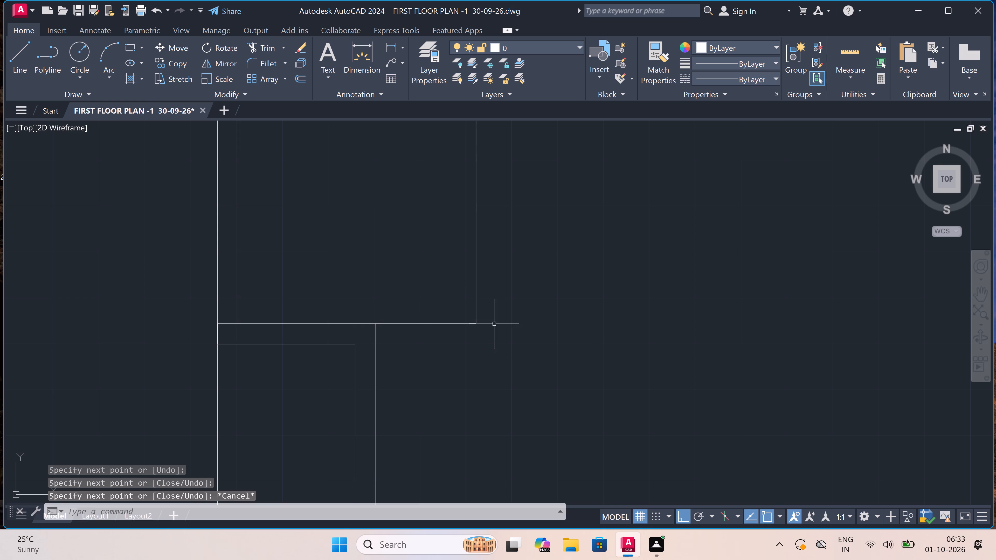
pyautogui.press('space')
pyautogui.click(479, 325)
pyautogui.scroll(-5, 479, 325)
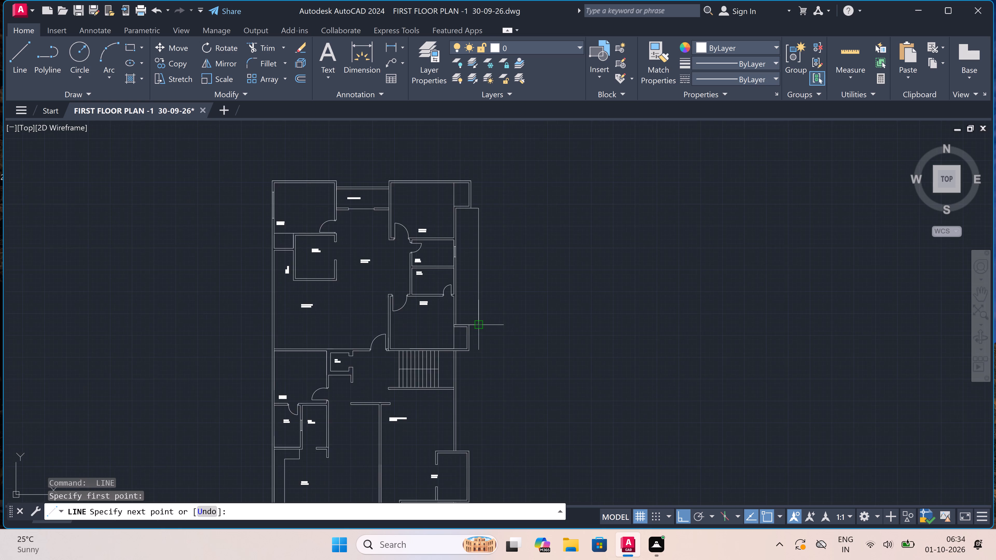
pyautogui.scroll(-2, 479, 325)
pyautogui.scroll(2, 475, 437)
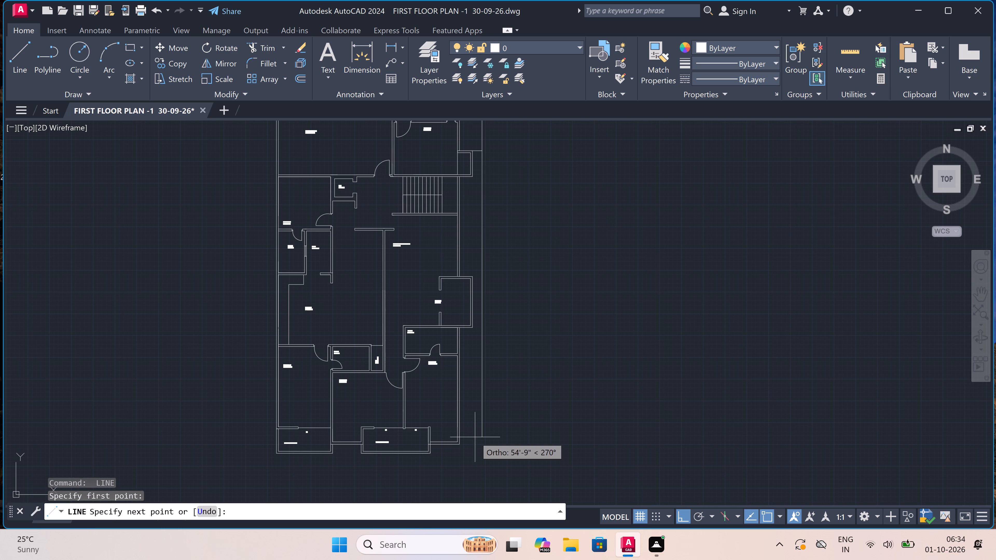
pyautogui.click(478, 439)
pyautogui.press('Escape')
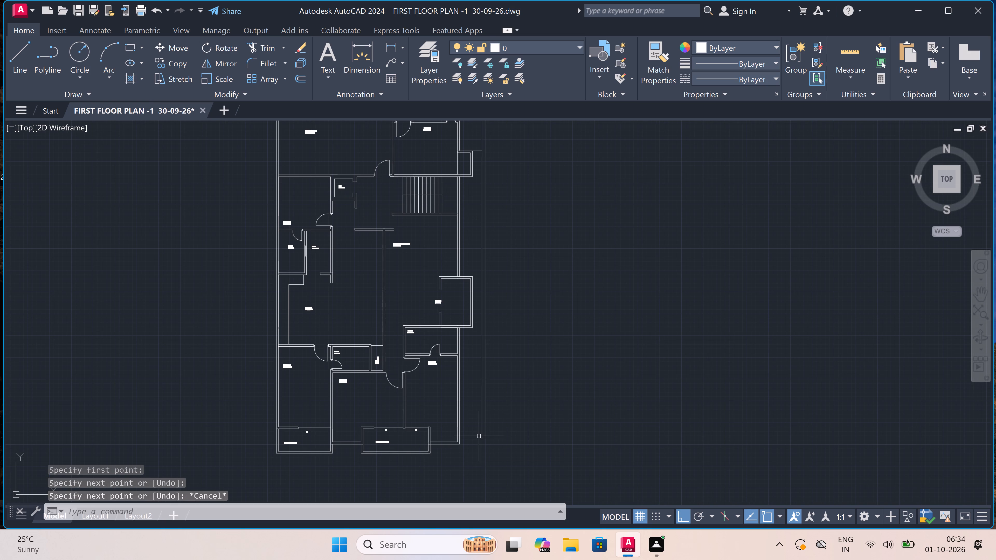
# Start a parallel outer line on the northeast projection's east face, 4.5" above its southeast corner, running east over the outline and 4.5" beyond.
pyautogui.scroll(-2, 479, 436)
pyautogui.scroll(4, 471, 294)
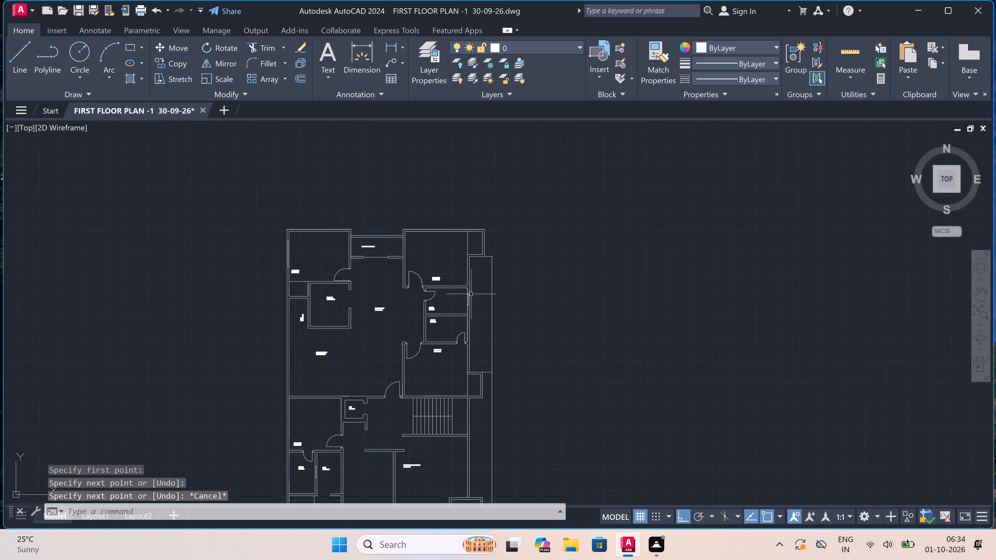
pyautogui.press('space')
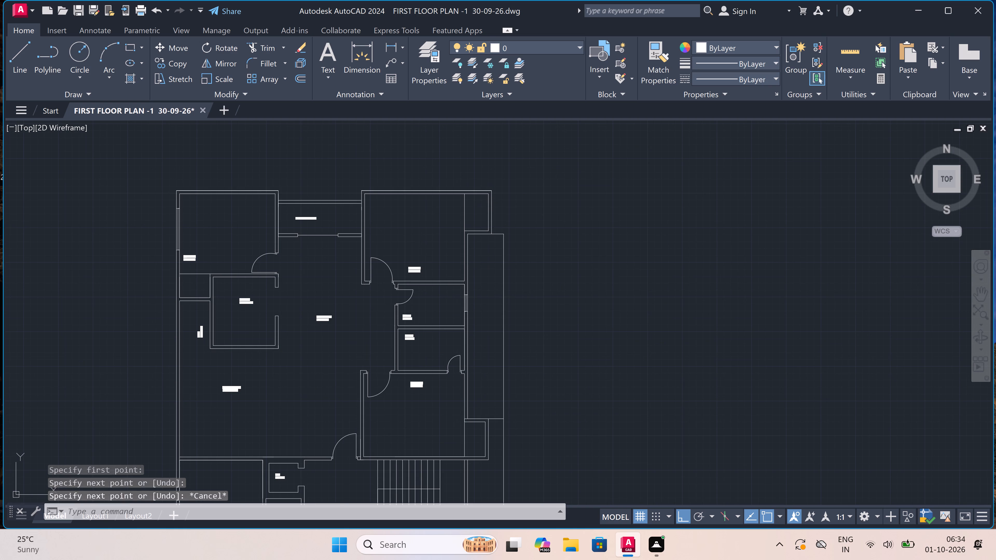
pyautogui.scroll(4, 494, 227)
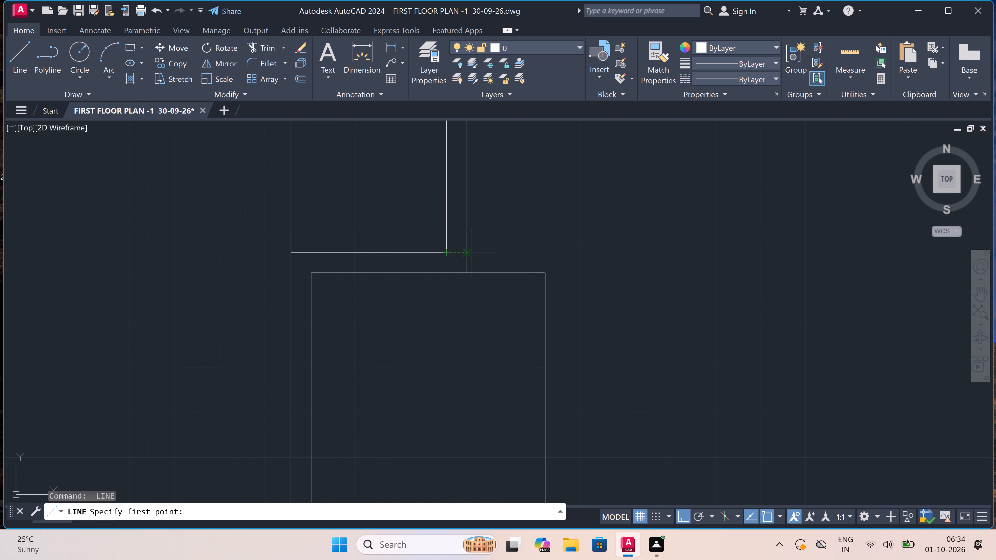
pyautogui.click(467, 250)
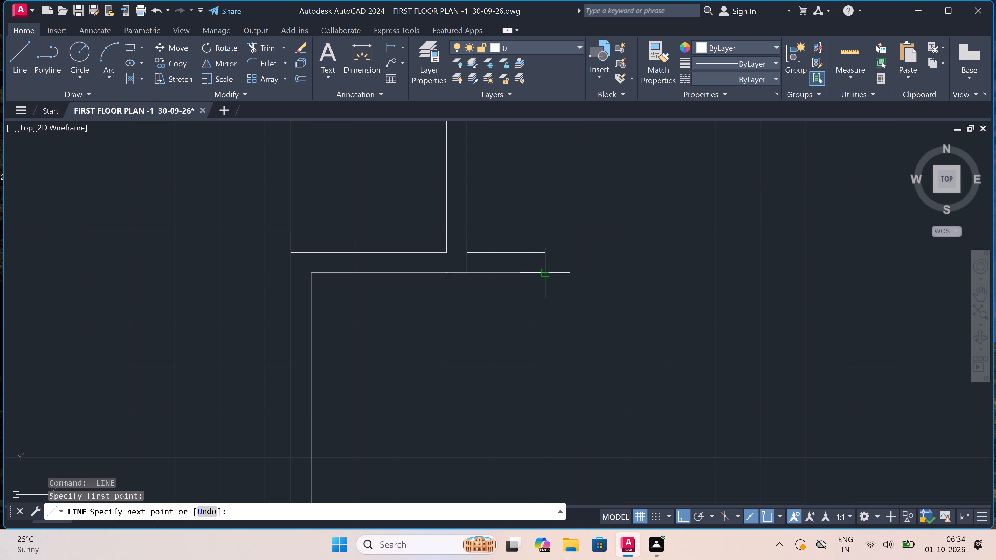
pyautogui.click(544, 251)
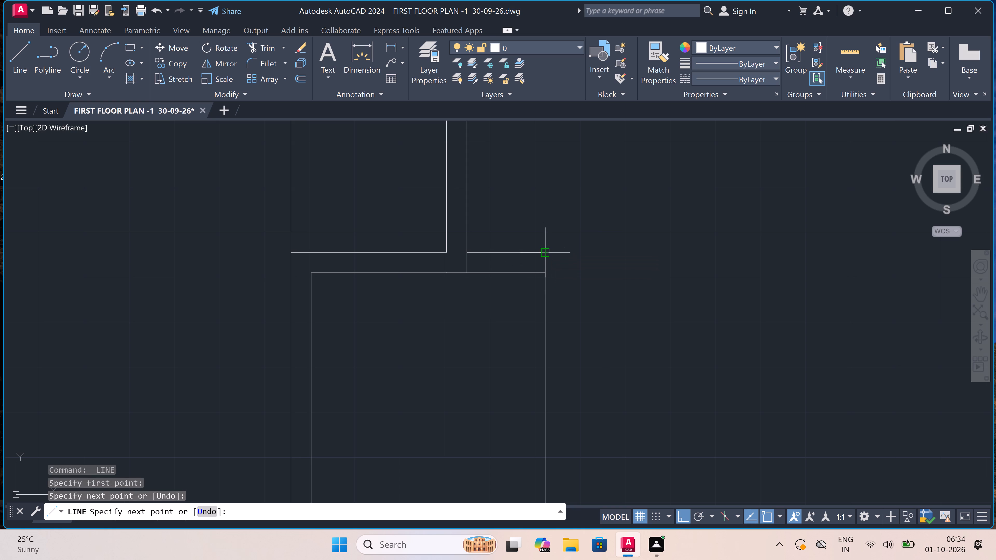
pyautogui.write('4.5"')
pyautogui.press('space')
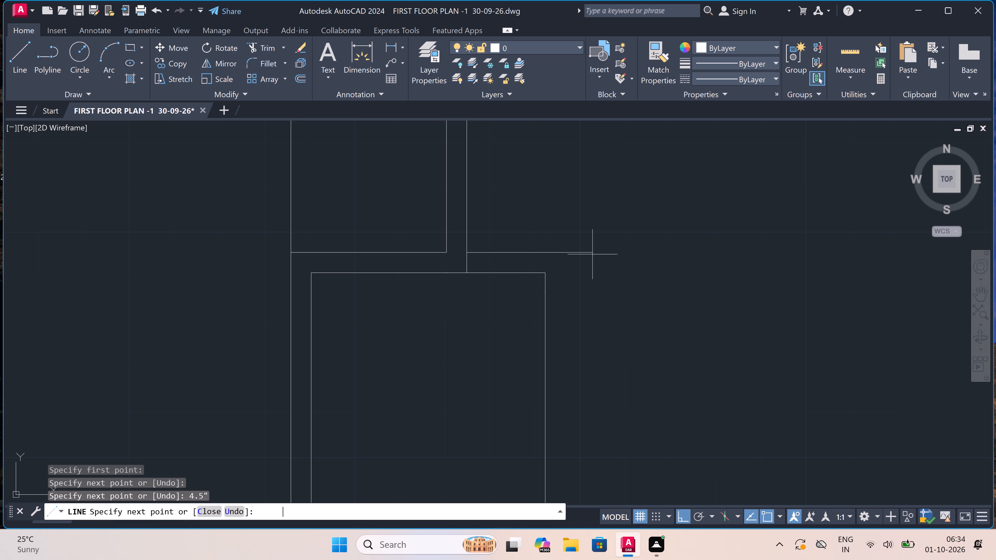
# Continue the outer line south to the outline's bottom edge, 4.5" further south, and west to the next projection's east face.
pyautogui.scroll(-5, 592, 254)
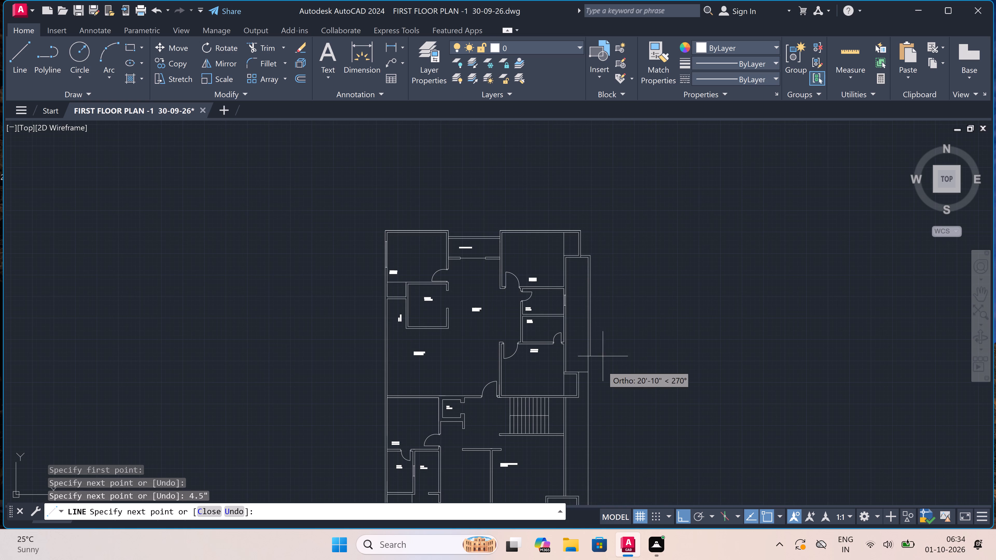
pyautogui.scroll(4, 595, 387)
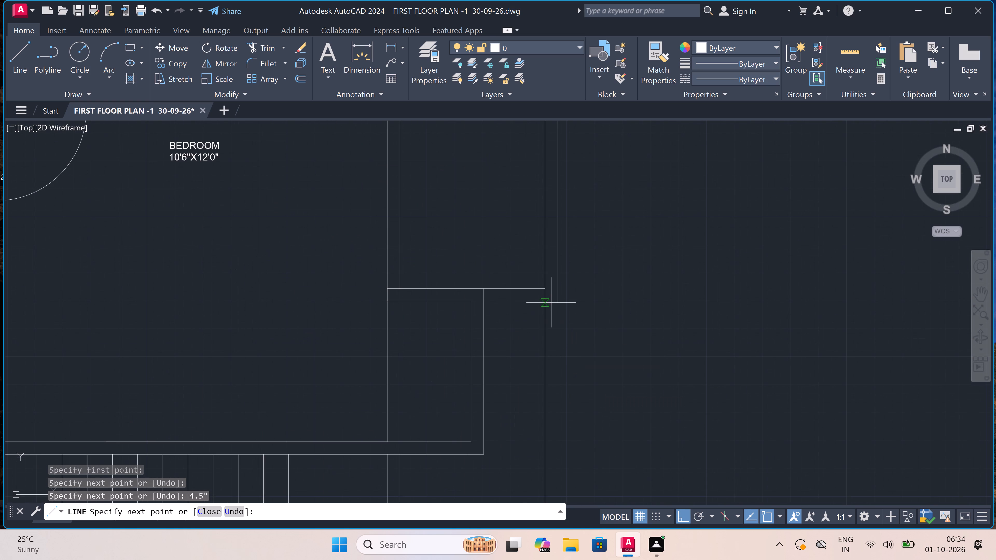
pyautogui.scroll(2, 544, 285)
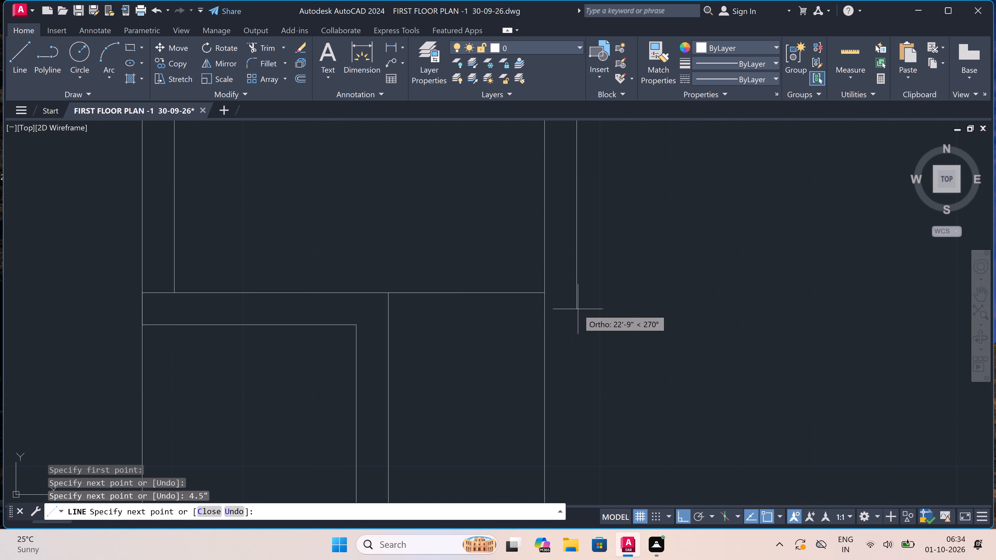
pyautogui.click(580, 296)
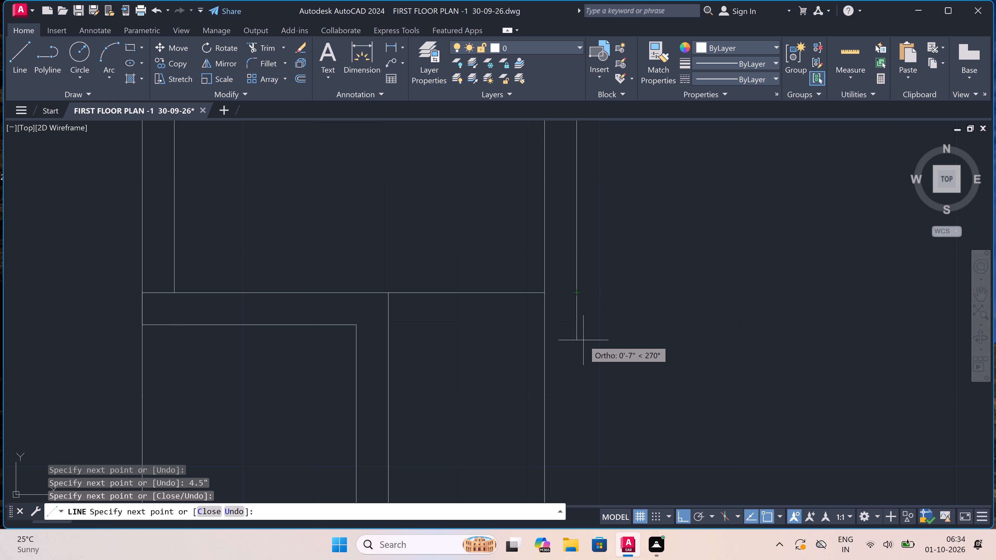
pyautogui.write('4,')
pyautogui.press('BackSpace')
pyautogui.write('.5"')
pyautogui.press('space')
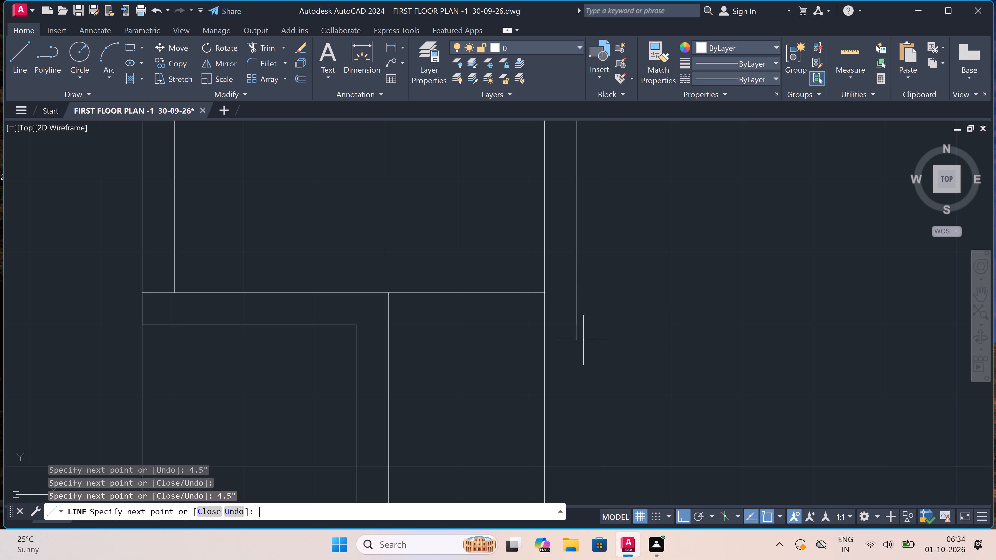
pyautogui.click(392, 328)
pyautogui.press('Escape')
# Trim the piece of the long vertical line crossing the 4.5" gap between the outline's two bottom lines.
pyautogui.write('TR')
pyautogui.press('space')
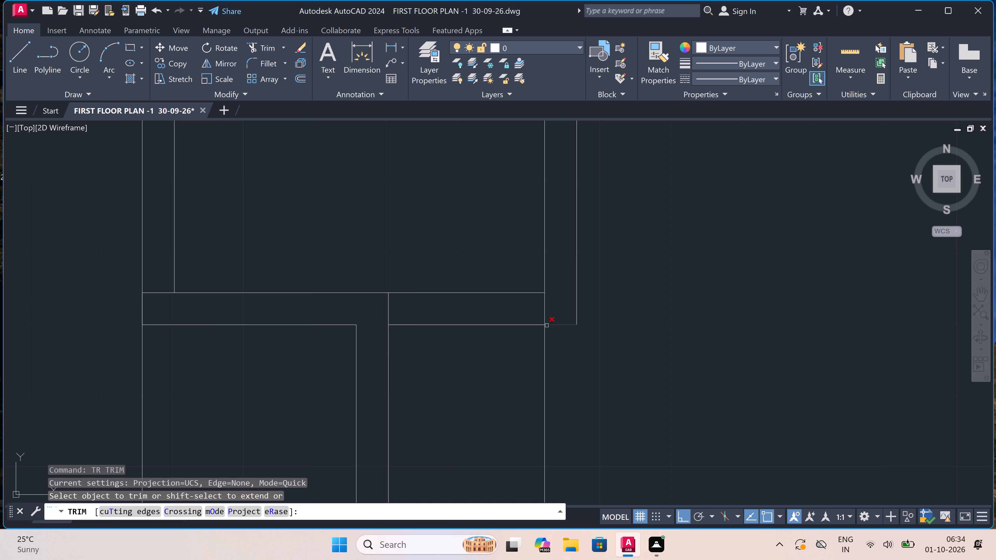
pyautogui.click(543, 309)
pyautogui.click(555, 305)
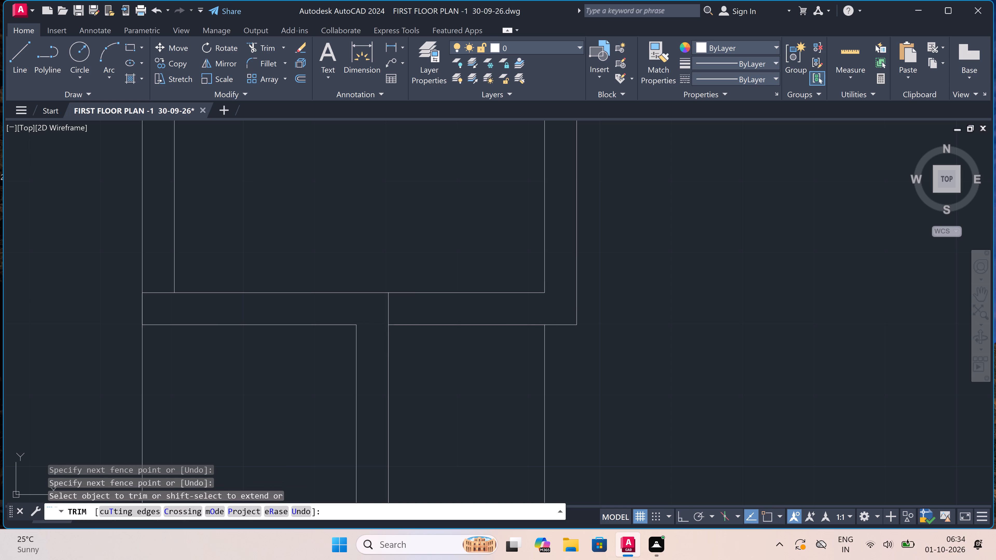
pyautogui.scroll(-3, 555, 305)
pyautogui.scroll(-2, 536, 325)
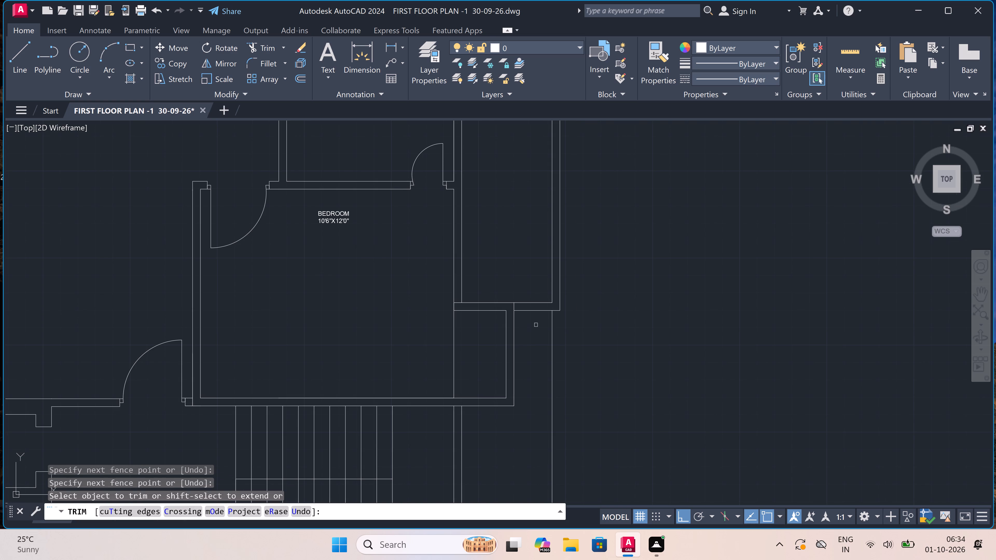
pyautogui.scroll(-2, 536, 325)
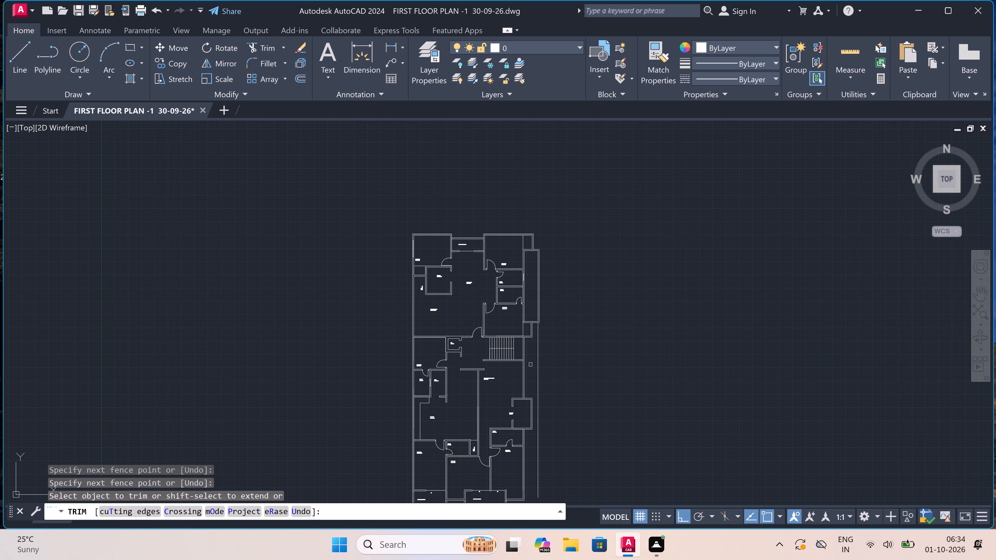
pyautogui.press('Escape')
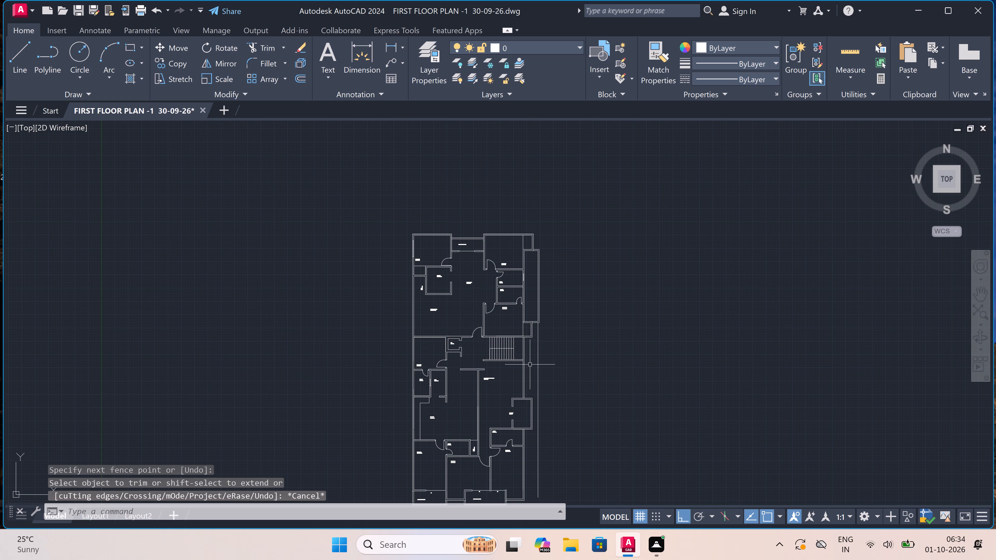
# Draw a line from the east wall's outer face, level with the staircase south wall's lower edge, east to the long vertical line, then 4.5" back west.
pyautogui.scroll(2, 530, 364)
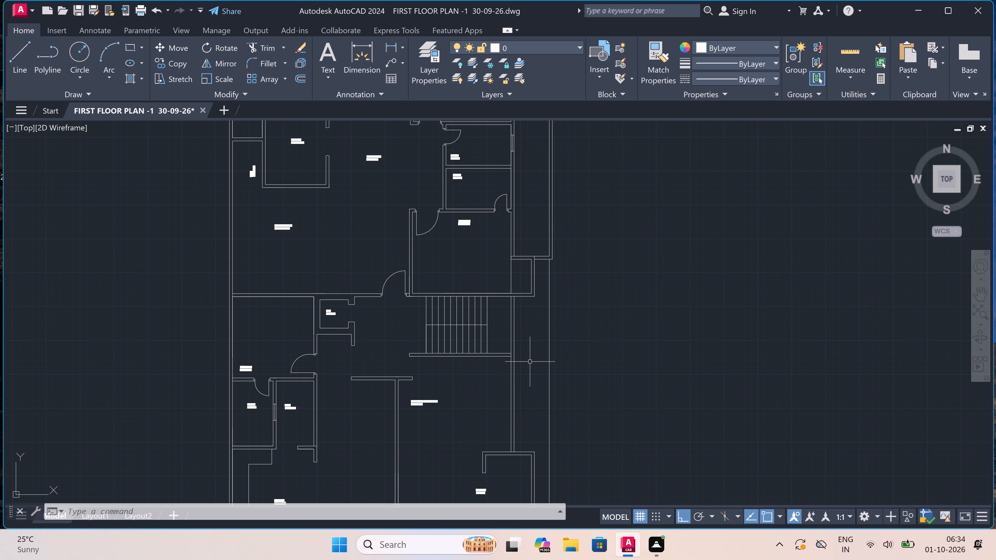
pyautogui.scroll(-1, 530, 362)
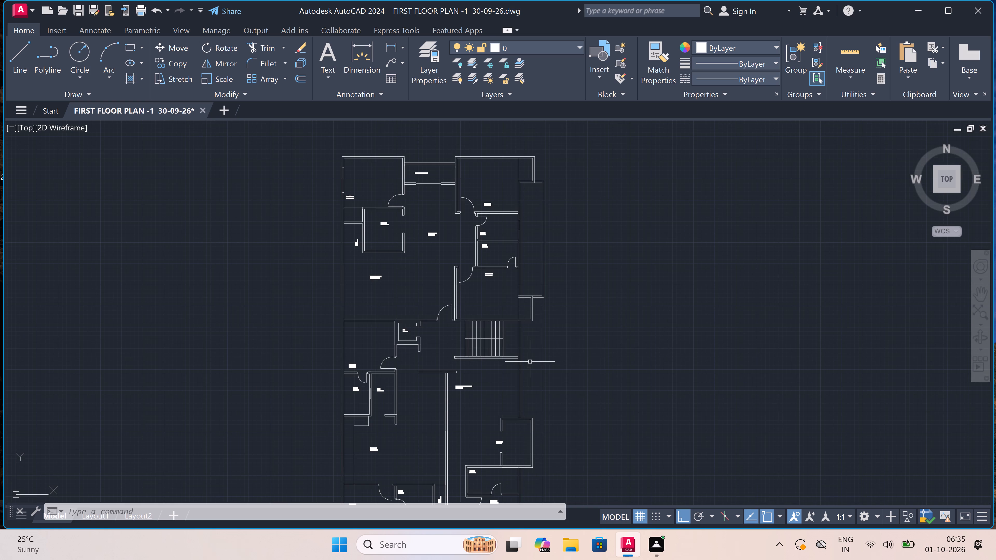
pyautogui.scroll(1, 531, 372)
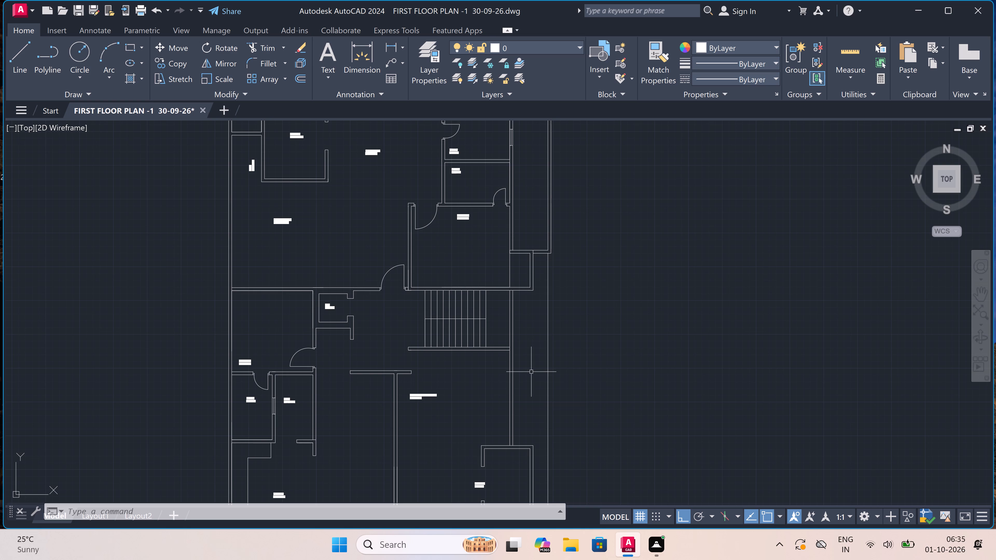
pyautogui.write('L')
pyautogui.press('space')
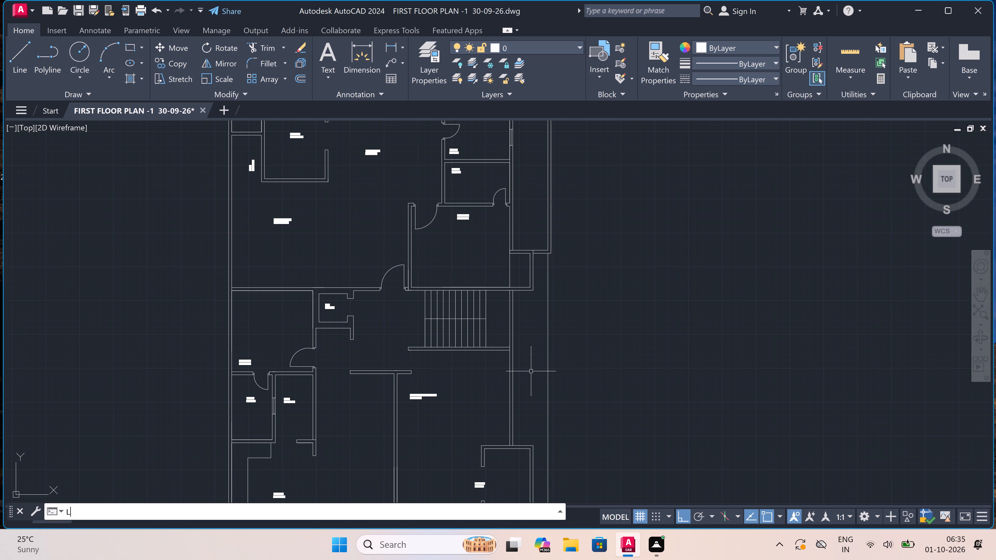
pyautogui.scroll(3, 530, 342)
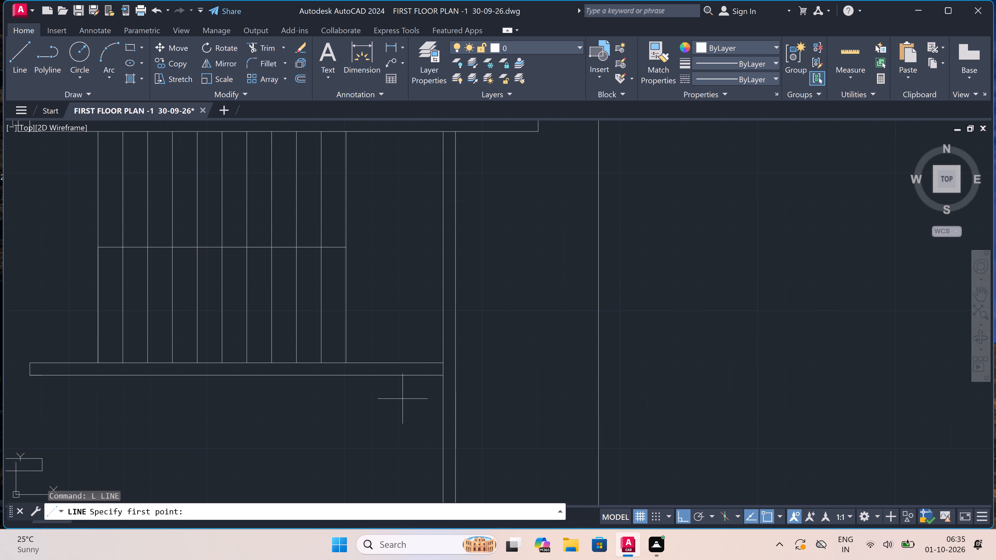
pyautogui.click(453, 378)
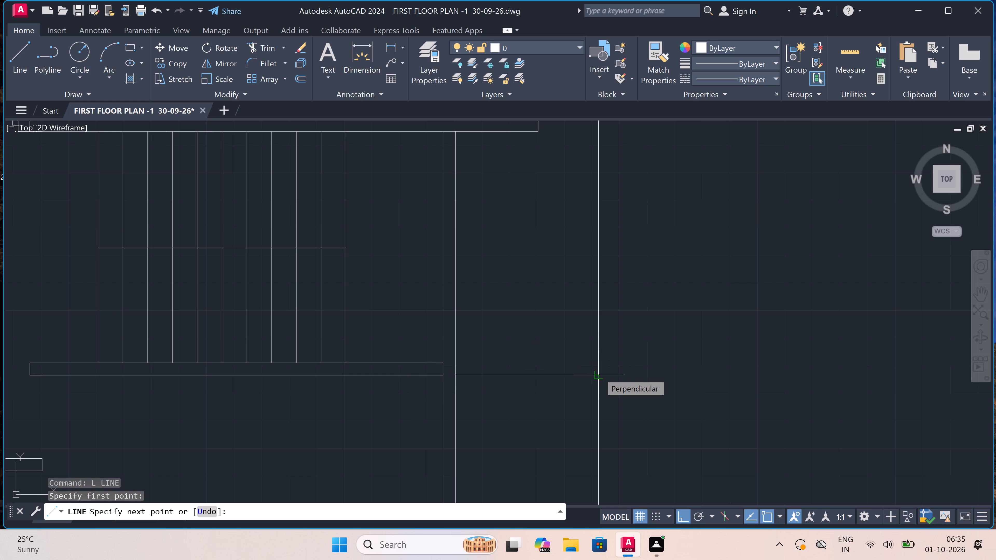
pyautogui.click(600, 373)
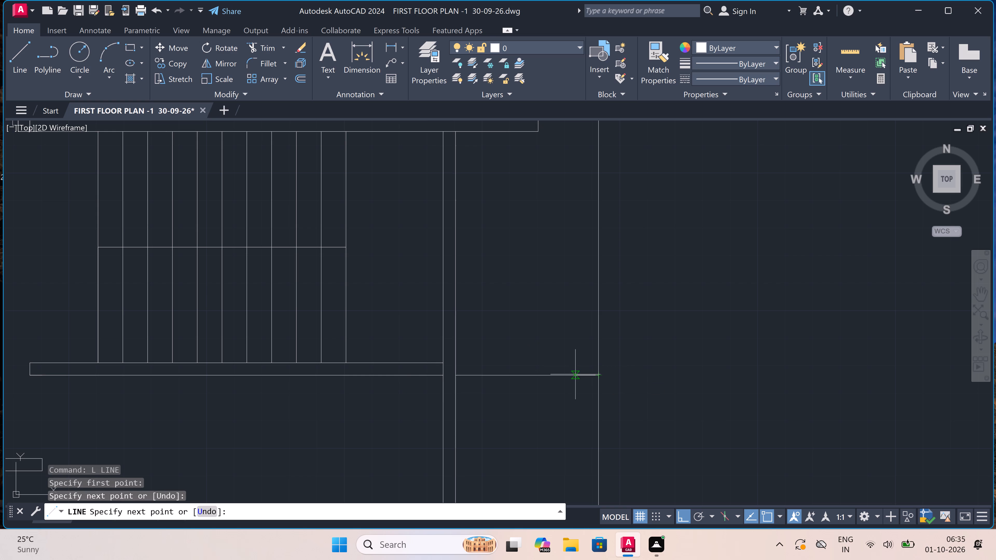
pyautogui.write('4.5"')
pyautogui.press('space')
# Continue the inner line south to the kitchen projection's top edge, west to its northeast corner, 4.5" south, and east to the long vertical line.
pyautogui.scroll(-3, 575, 375)
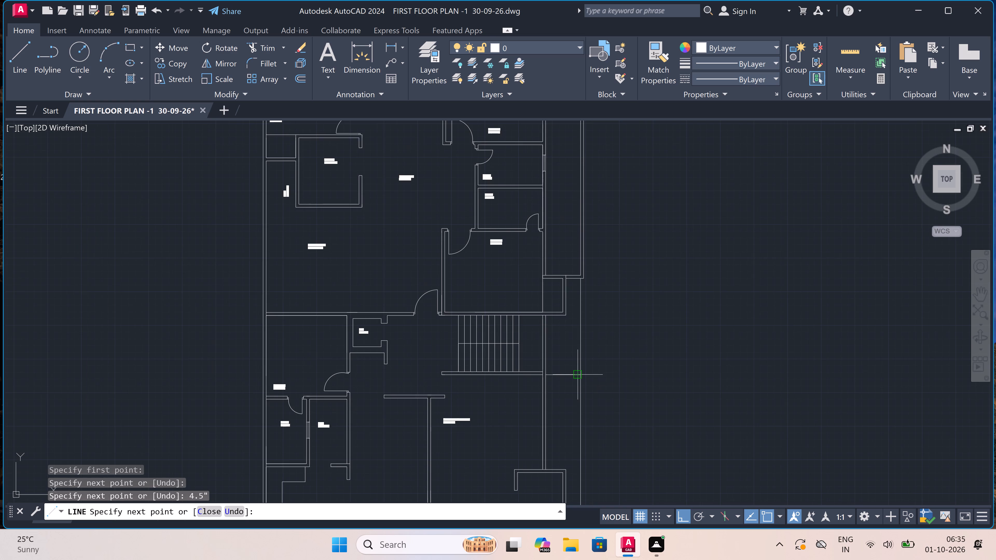
pyautogui.scroll(-1, 575, 375)
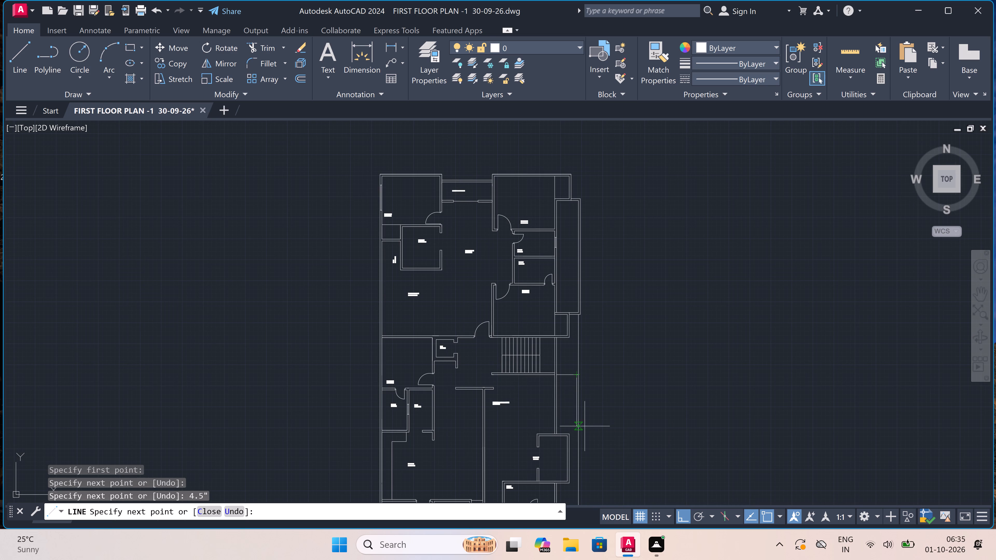
pyautogui.scroll(-1, 582, 427)
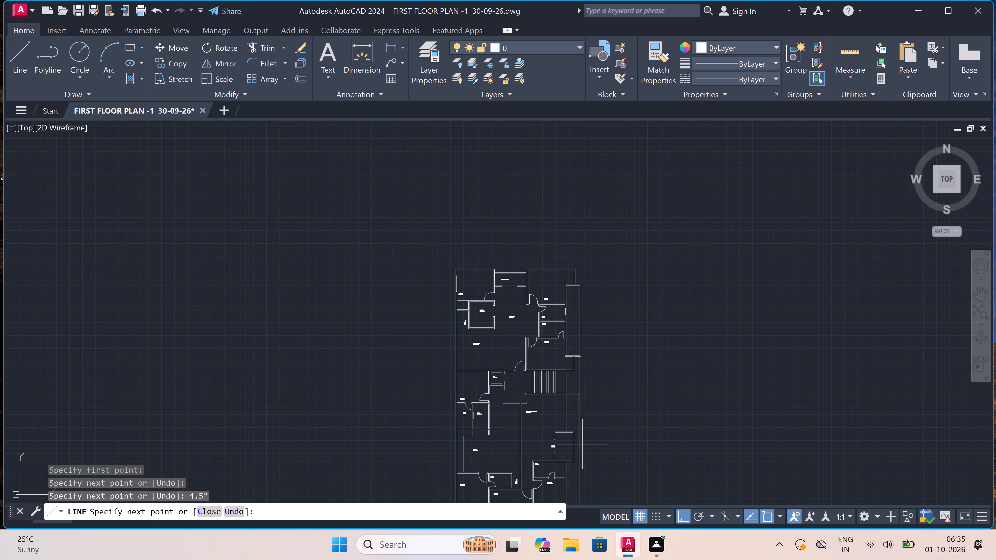
pyautogui.scroll(5, 580, 443)
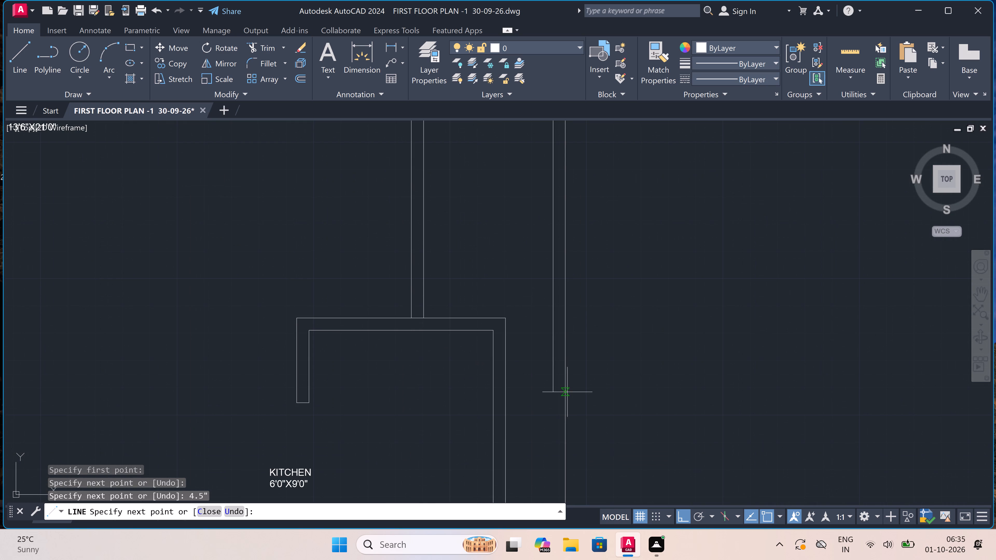
pyautogui.scroll(3, 528, 298)
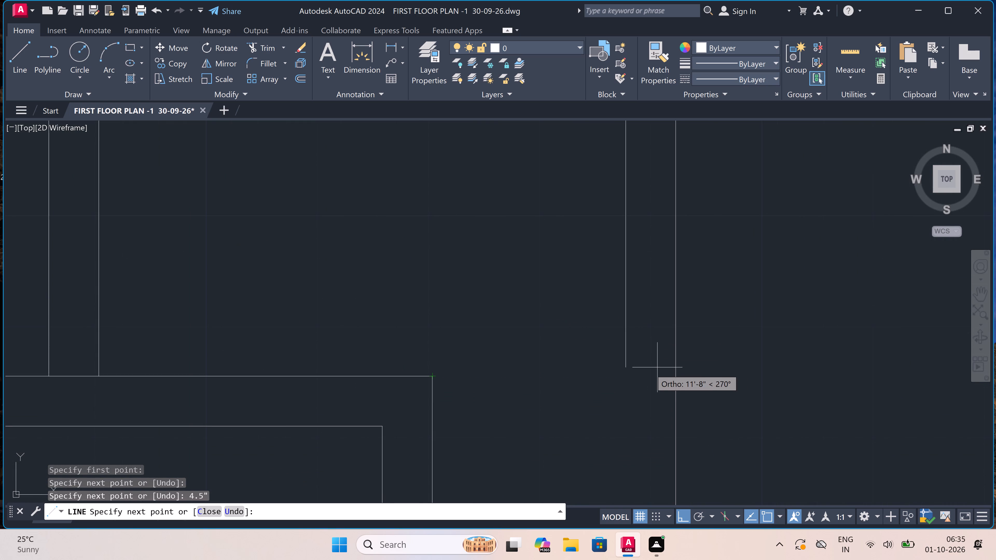
pyautogui.click(628, 375)
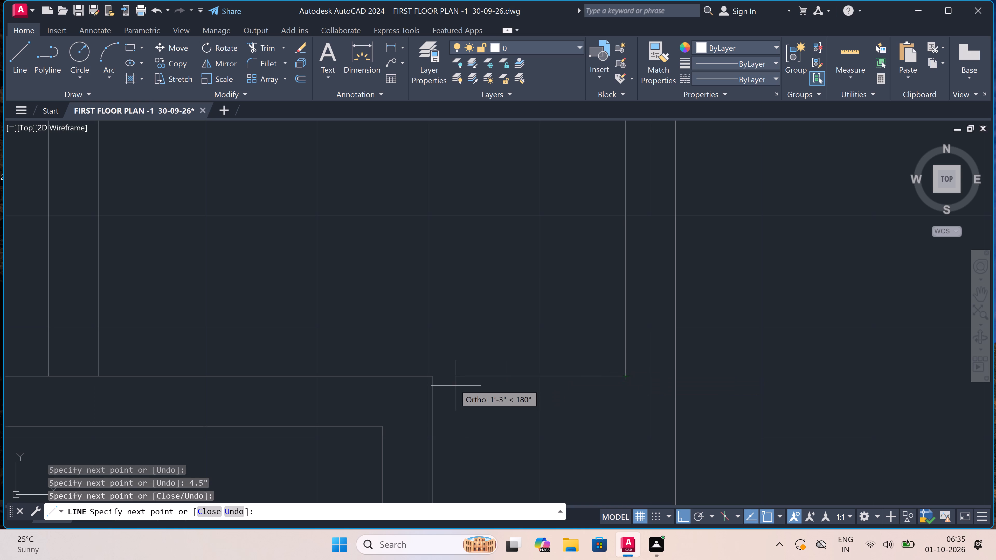
pyautogui.click(432, 379)
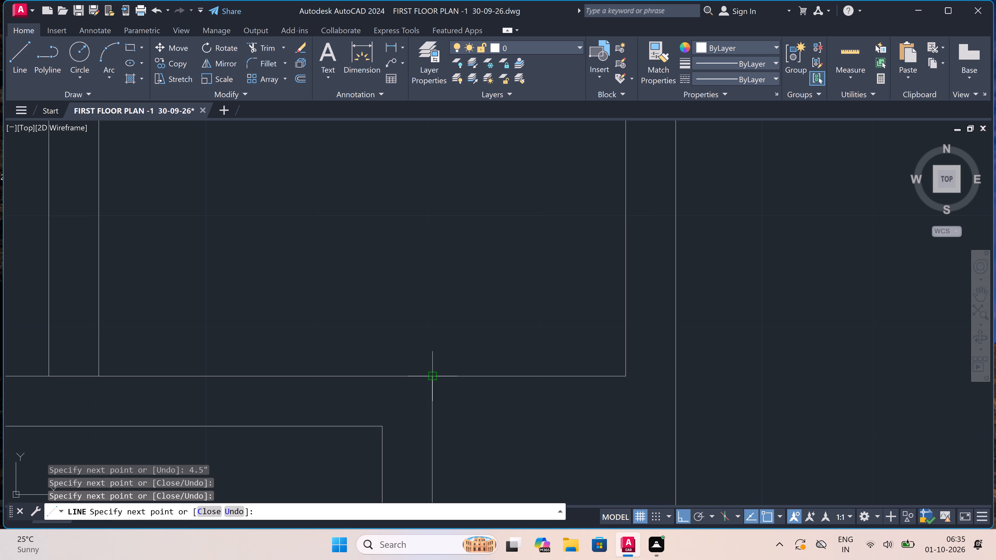
pyautogui.write('4.5"')
pyautogui.press('space')
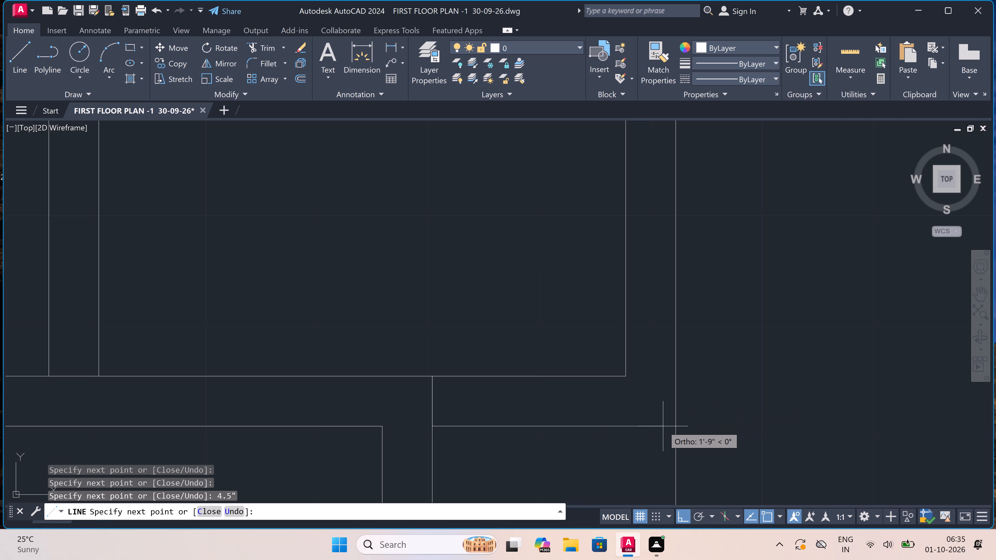
pyautogui.click(676, 429)
pyautogui.press('Escape')
# Trim the long vertical line below the new outline's bottom corner, east of the kitchen.
pyautogui.scroll(-3, 618, 370)
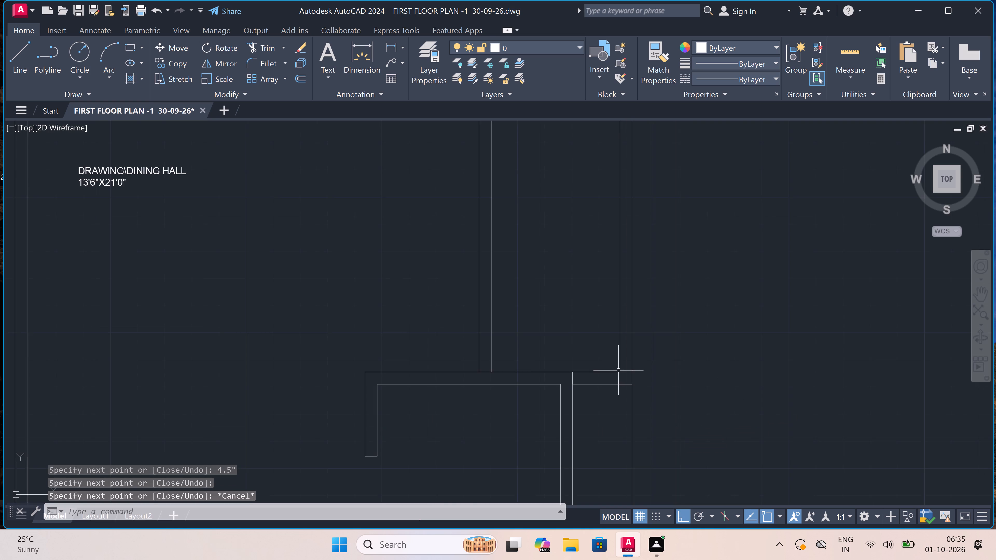
pyautogui.scroll(-2, 618, 370)
pyautogui.scroll(1, 626, 410)
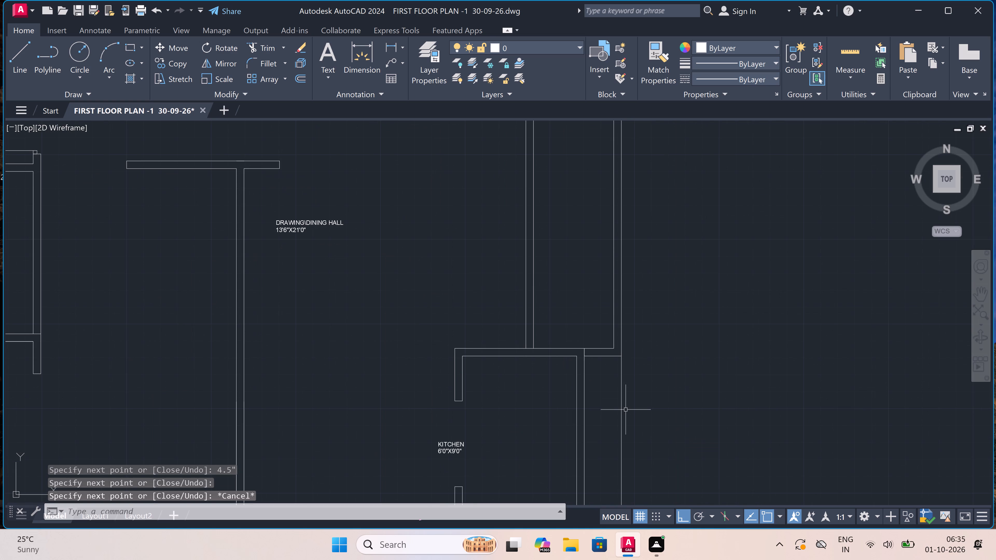
pyautogui.write('TR')
pyautogui.press('space')
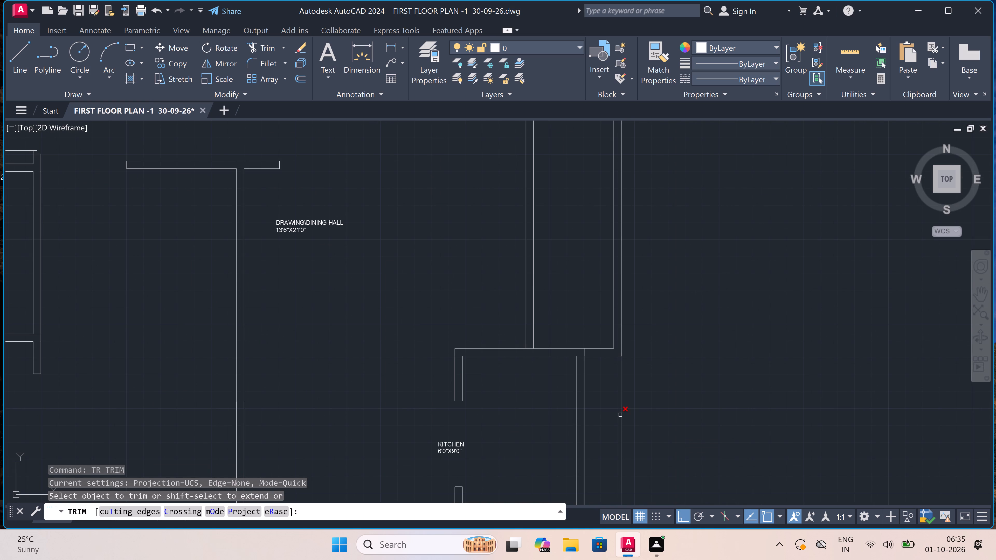
pyautogui.click(620, 415)
pyautogui.scroll(-3, 607, 397)
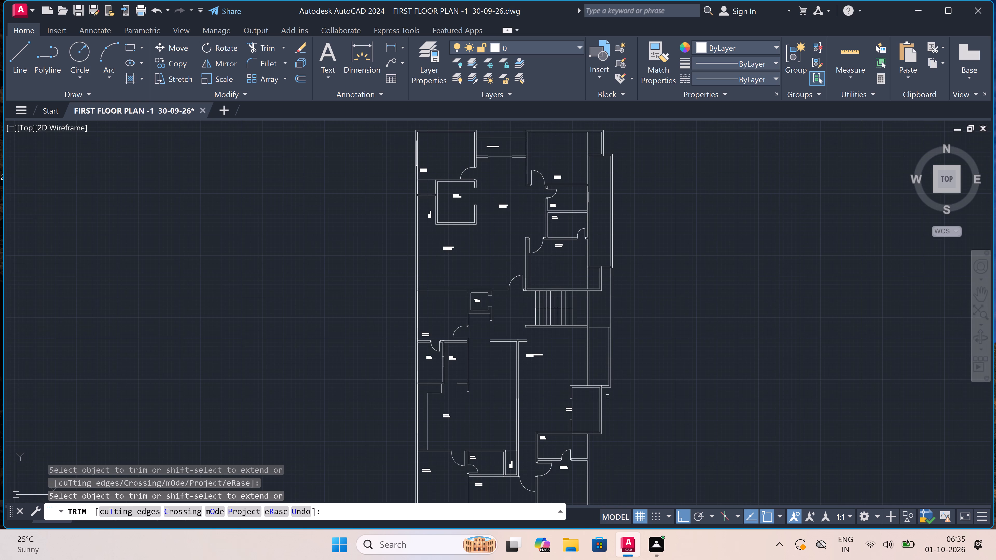
pyautogui.scroll(2, 624, 331)
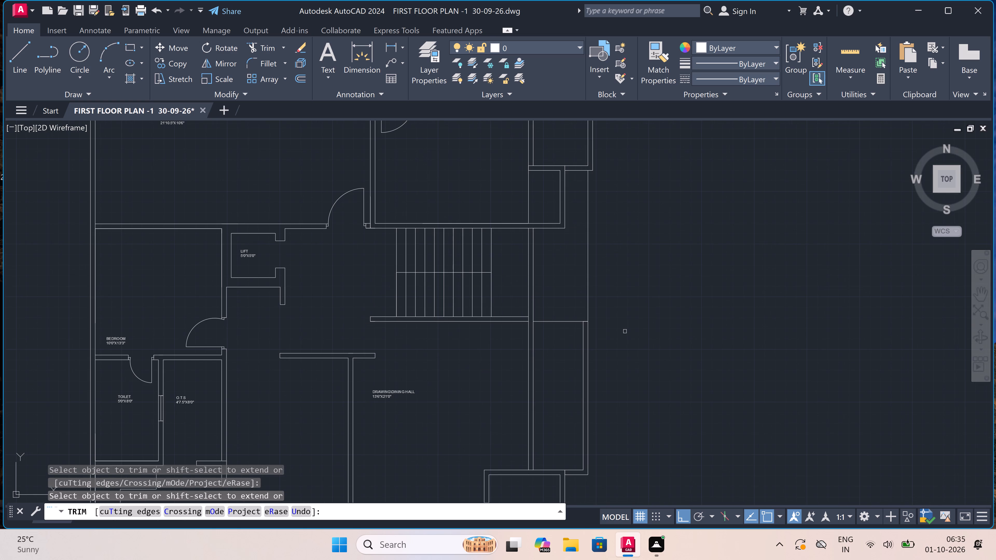
pyautogui.press('Escape')
# Draw a line from the east wall's outer face, level with the staircase south wall's upper edge, east to the long vertical line.
pyautogui.scroll(2, 597, 299)
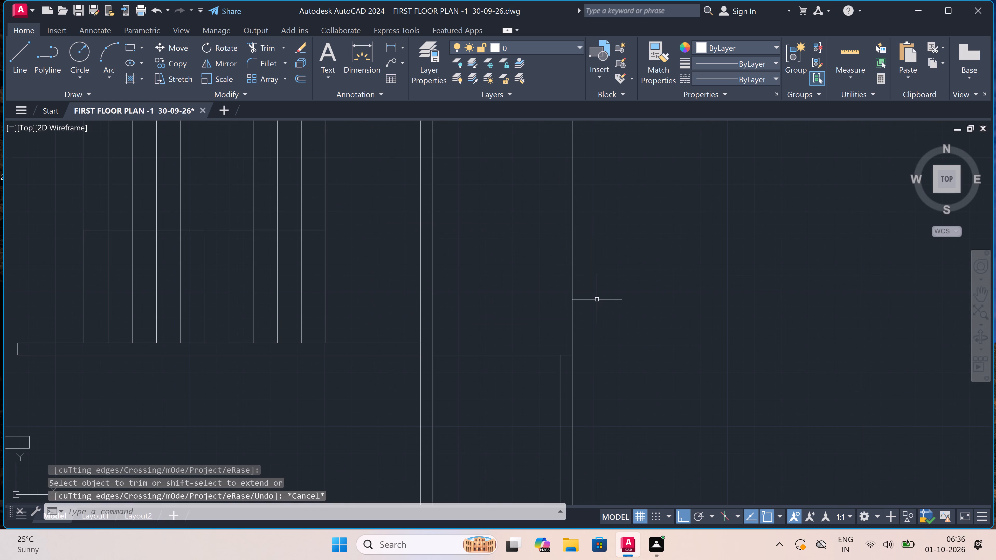
pyautogui.press('l')
pyautogui.press('space')
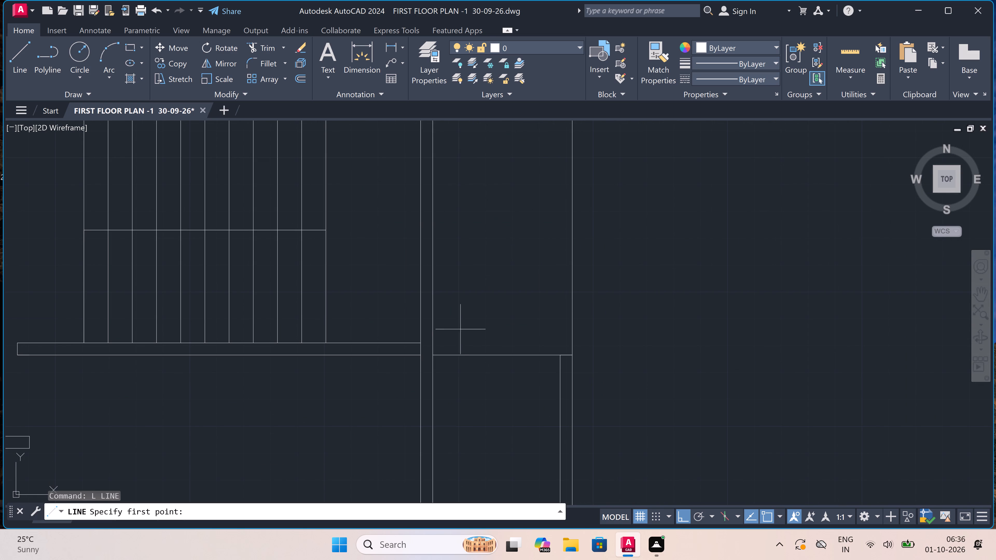
pyautogui.scroll(2, 440, 340)
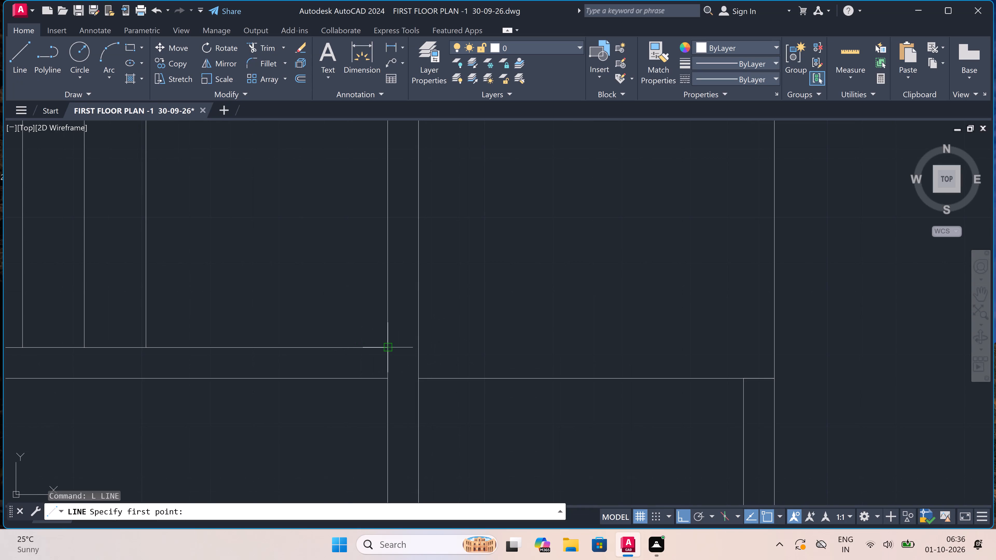
pyautogui.click(414, 346)
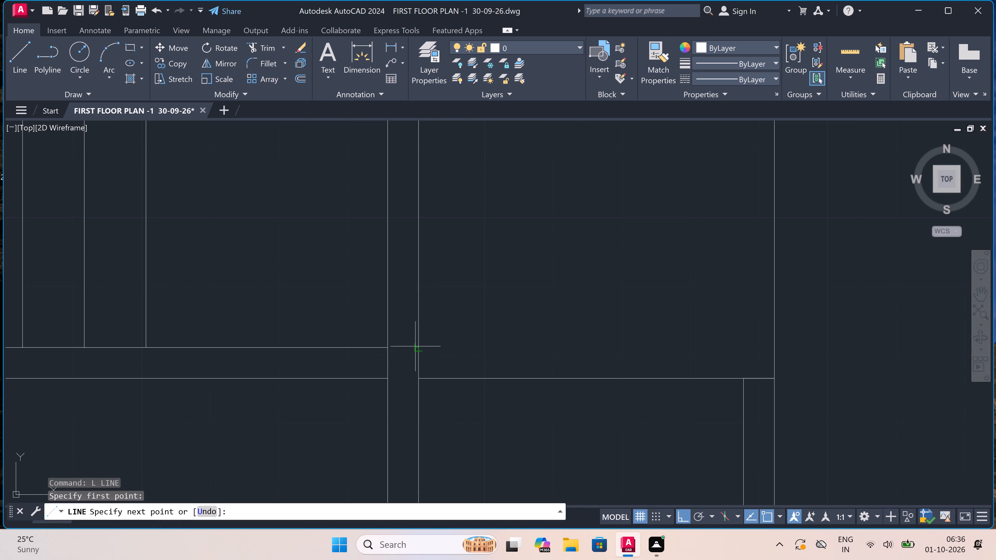
pyautogui.click(771, 351)
pyautogui.press('Escape')
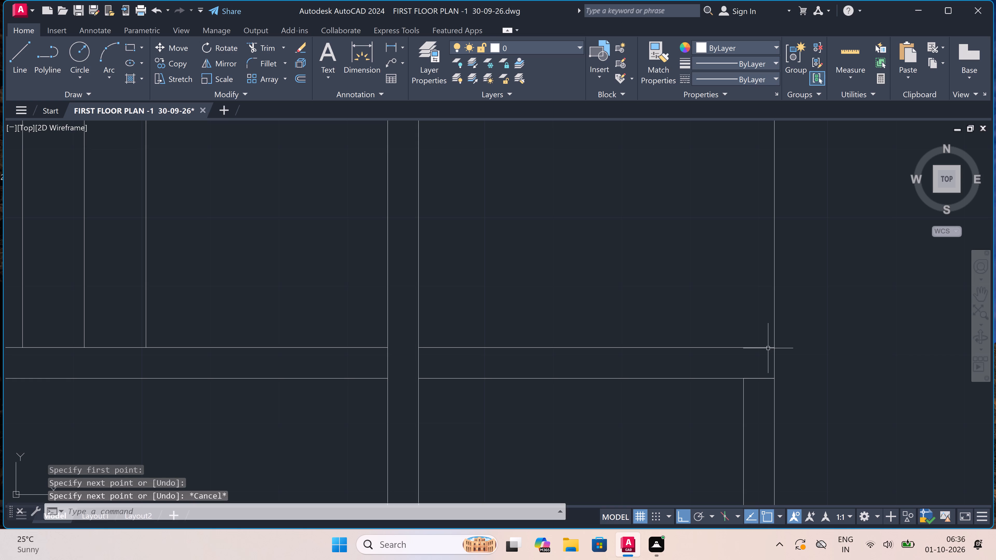
# Trim the lower top line between the outline's two east lines, and the long vertical line above the new outline's top edge.
pyautogui.press('t')
pyautogui.press('r')
pyautogui.press('space')
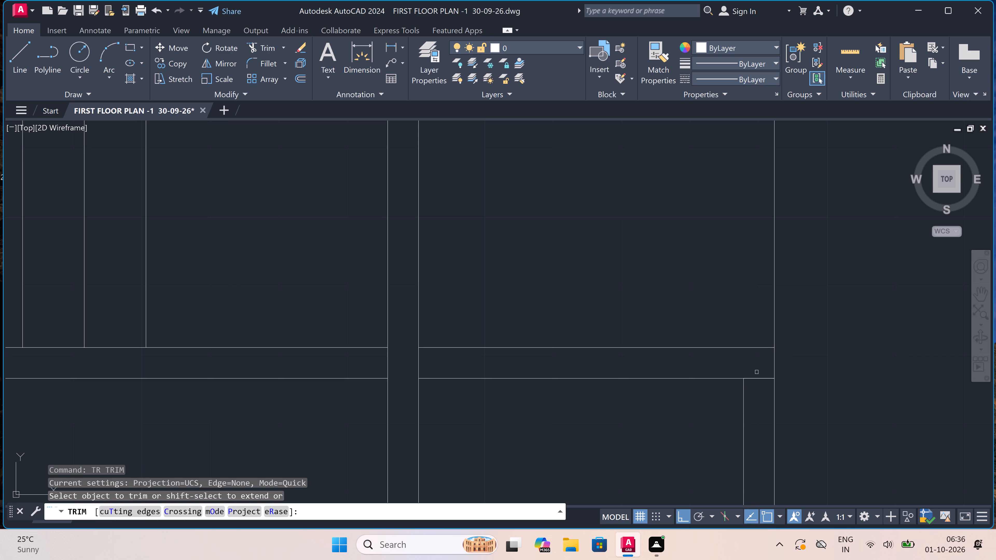
pyautogui.click(757, 372)
pyautogui.click(758, 390)
pyautogui.scroll(-5, 758, 389)
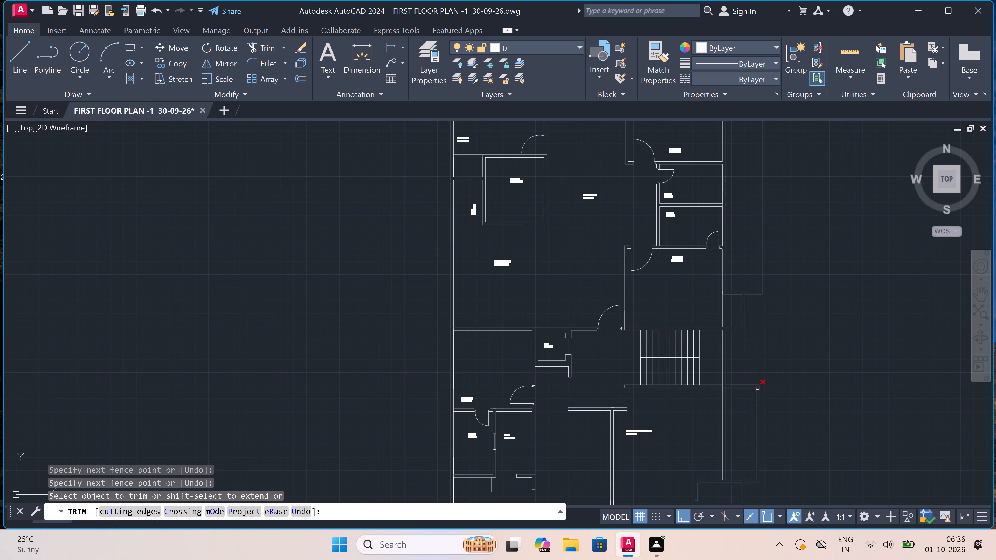
pyautogui.click(758, 360)
pyautogui.scroll(-2, 499, 338)
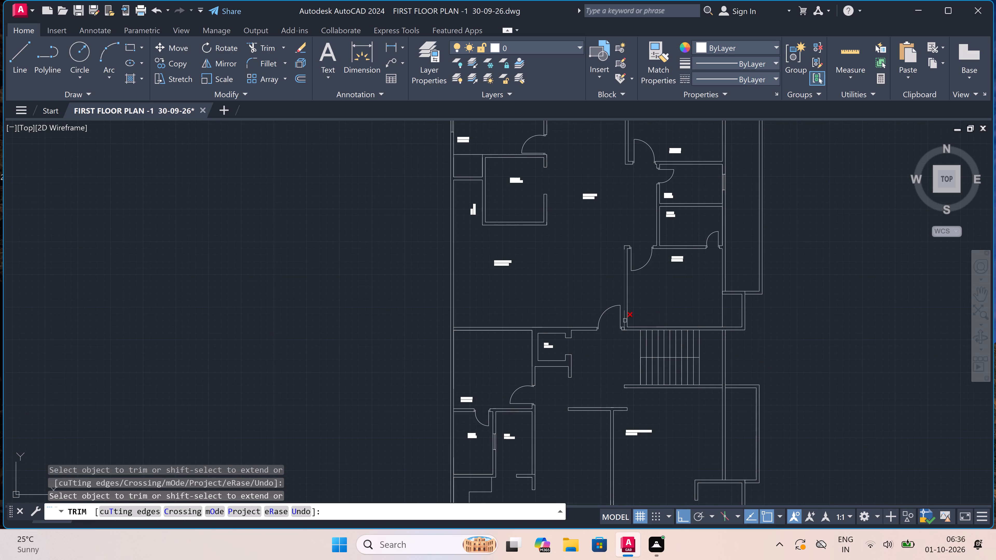
pyautogui.scroll(-3, 500, 337)
pyautogui.scroll(3, 536, 352)
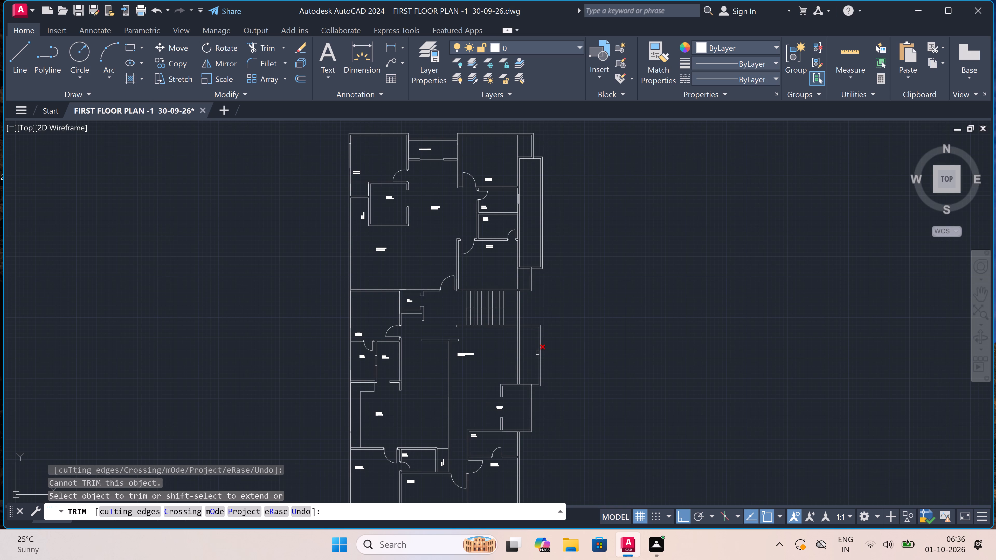
pyautogui.scroll(-3, 559, 344)
pyautogui.scroll(3, 563, 376)
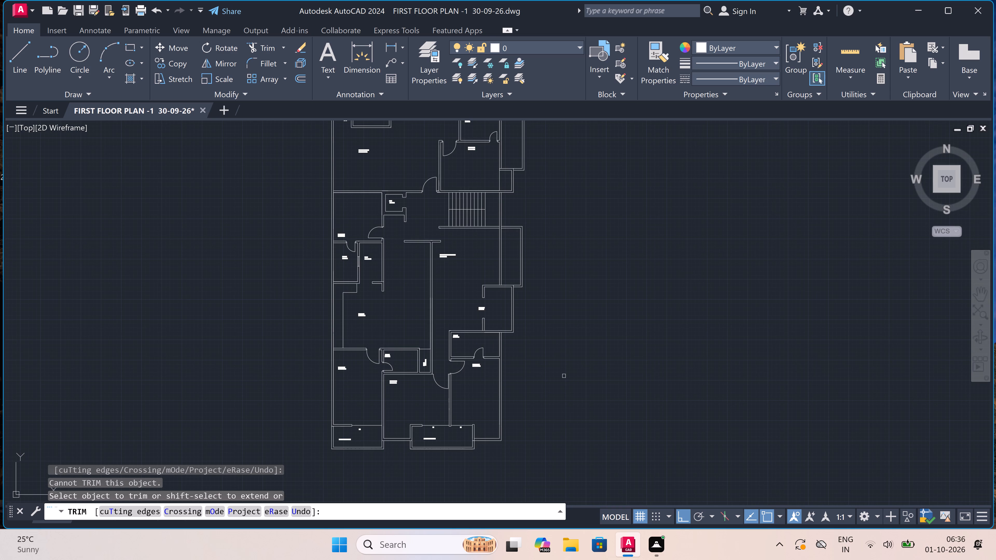
pyautogui.press('Escape')
# Select all text labels similar to the BEDROOM 10'0"X13'7.5" label and set their text height to 6".
pyautogui.scroll(3, 479, 364)
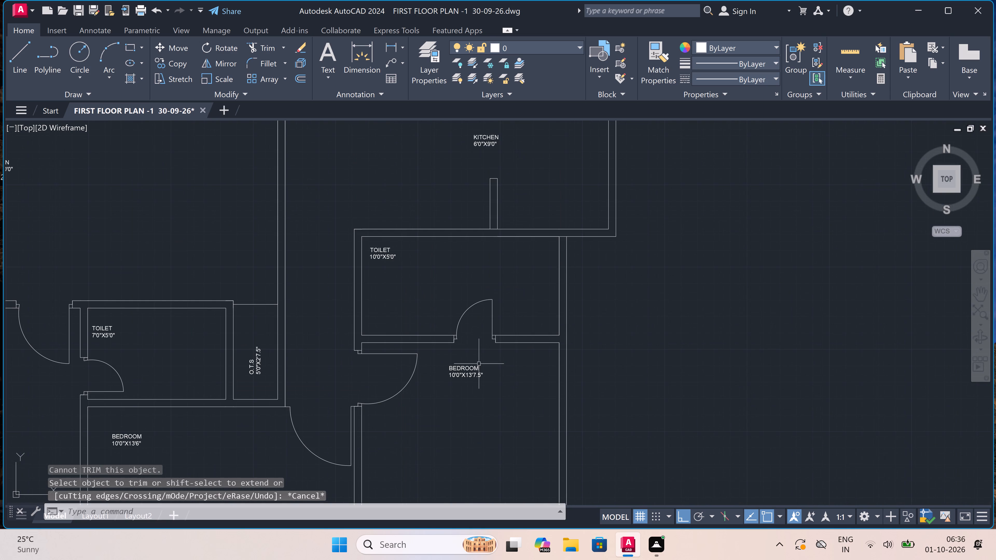
pyautogui.moveTo(477, 366); pyautogui.dragTo(476, 369)
pyautogui.rightClick(835, 266)
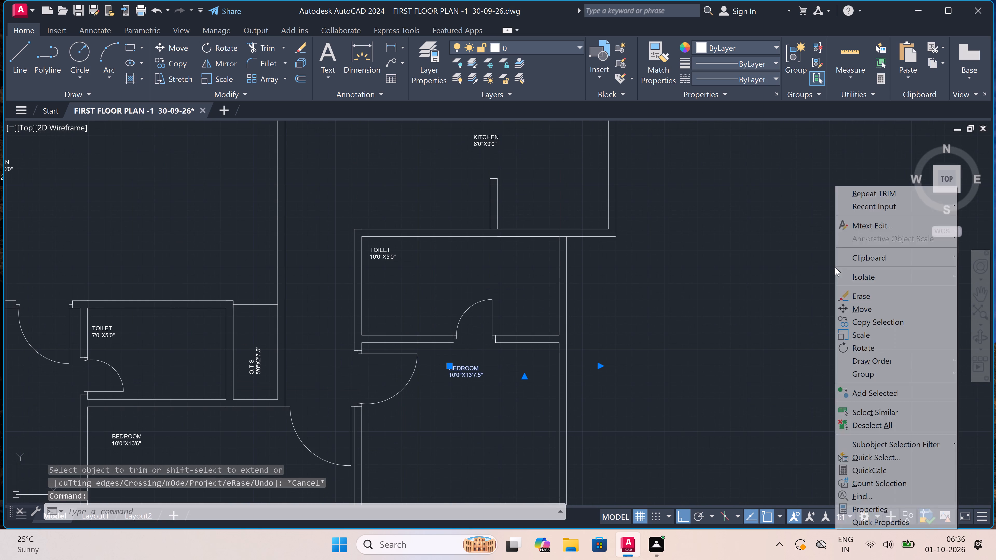
pyautogui.click(887, 412)
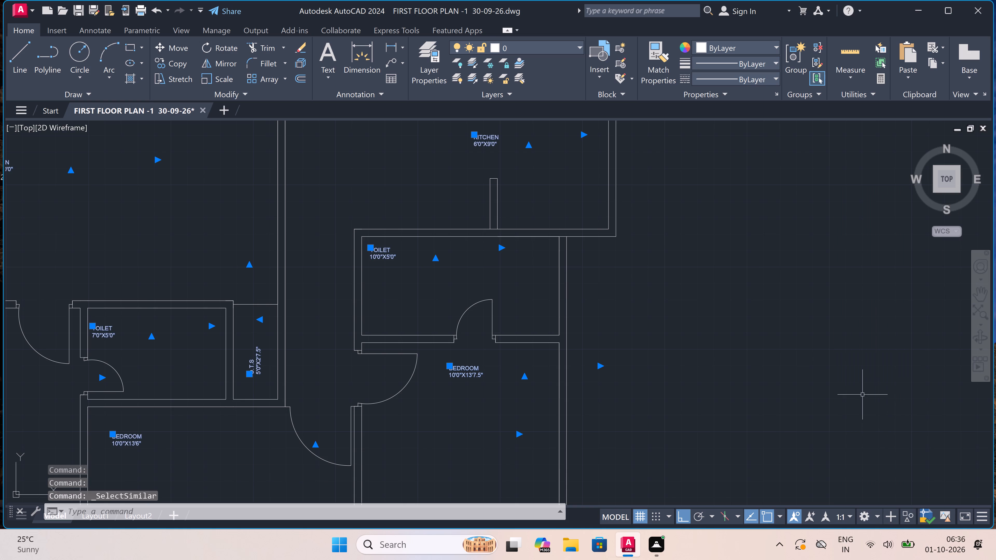
pyautogui.rightClick(726, 365)
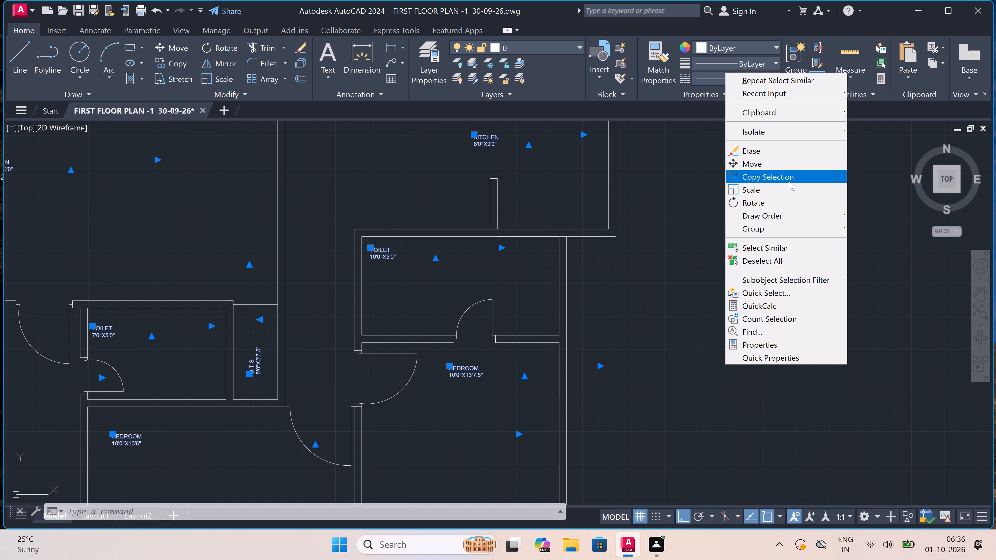
pyautogui.click(750, 342)
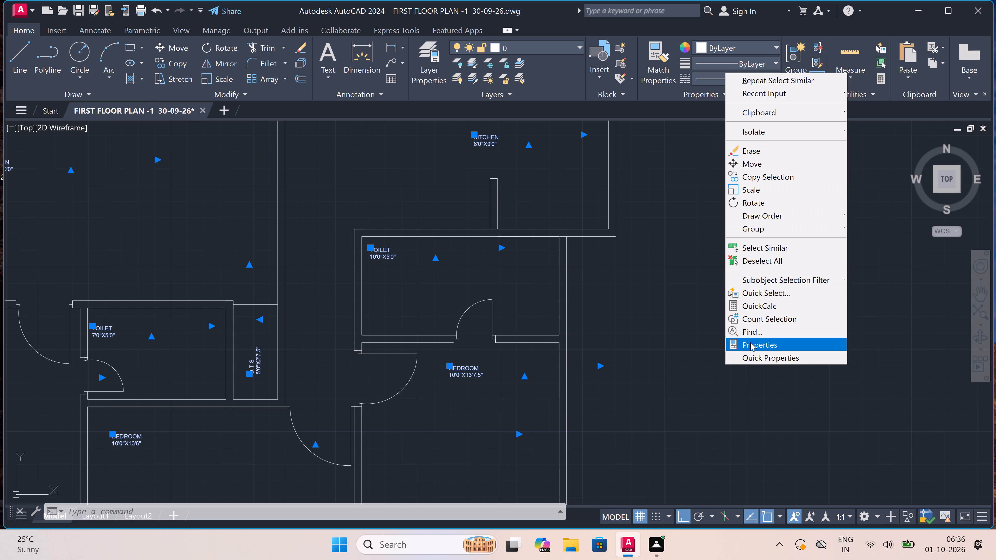
pyautogui.click(106, 291)
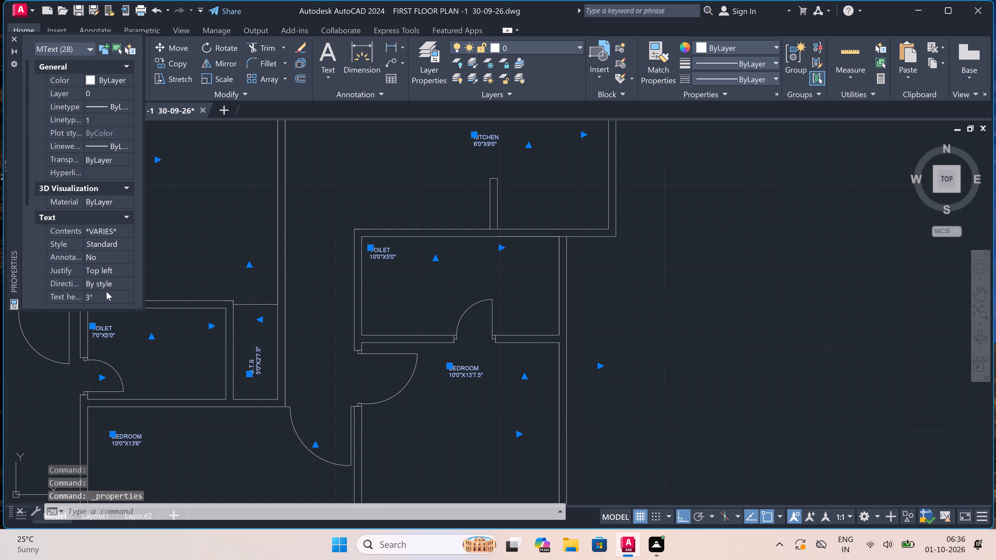
pyautogui.press('BackSpace')
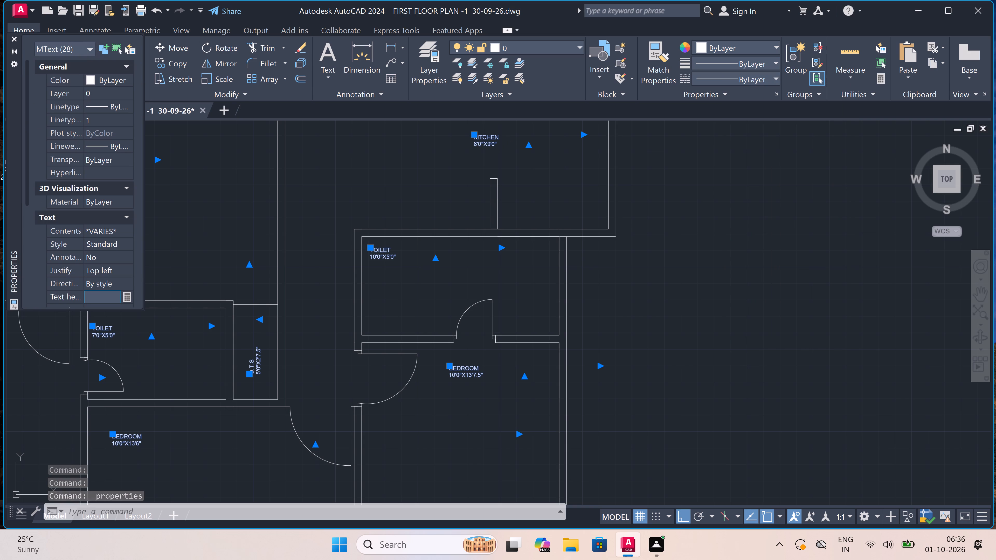
pyautogui.press('6')
pyautogui.hotkey('shift', '"')
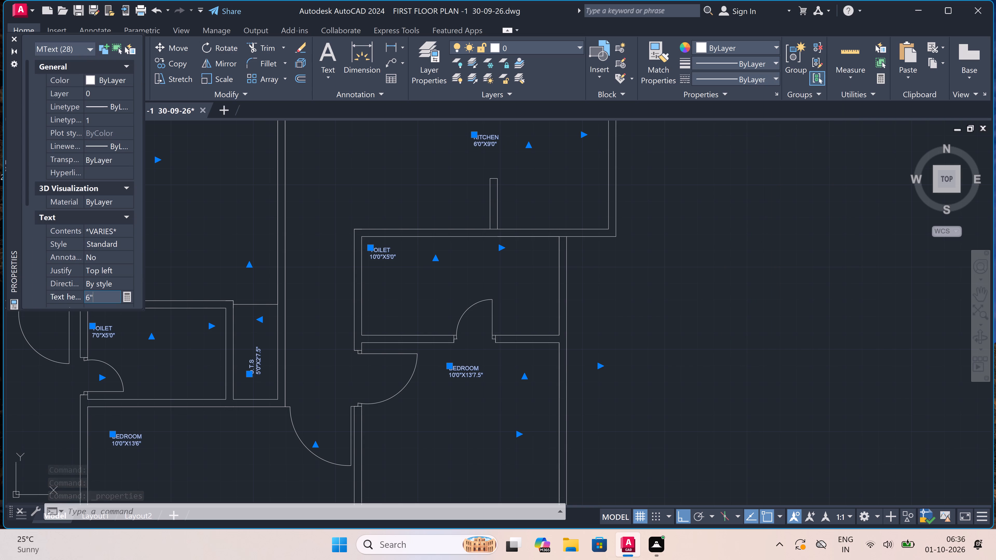
pyautogui.click(323, 204)
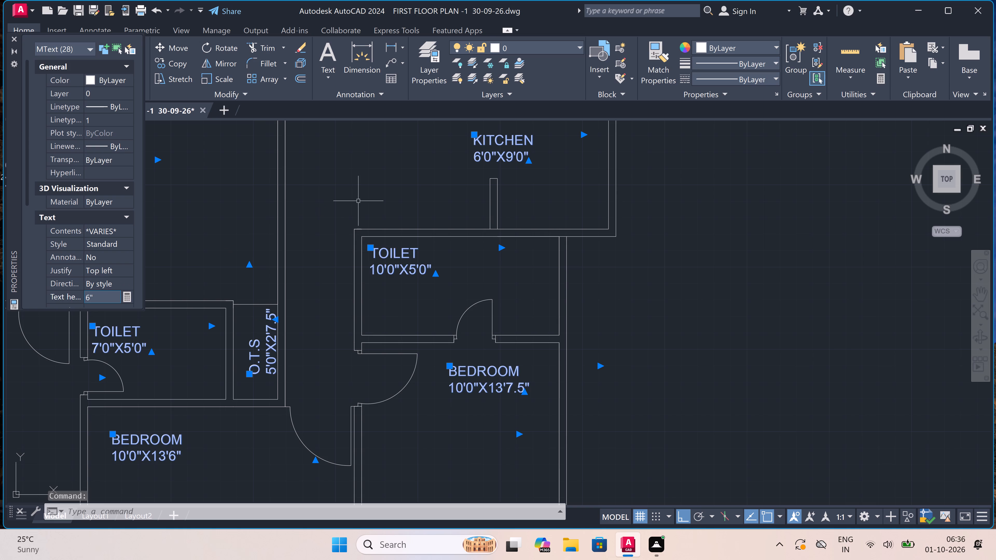
pyautogui.press('Escape')
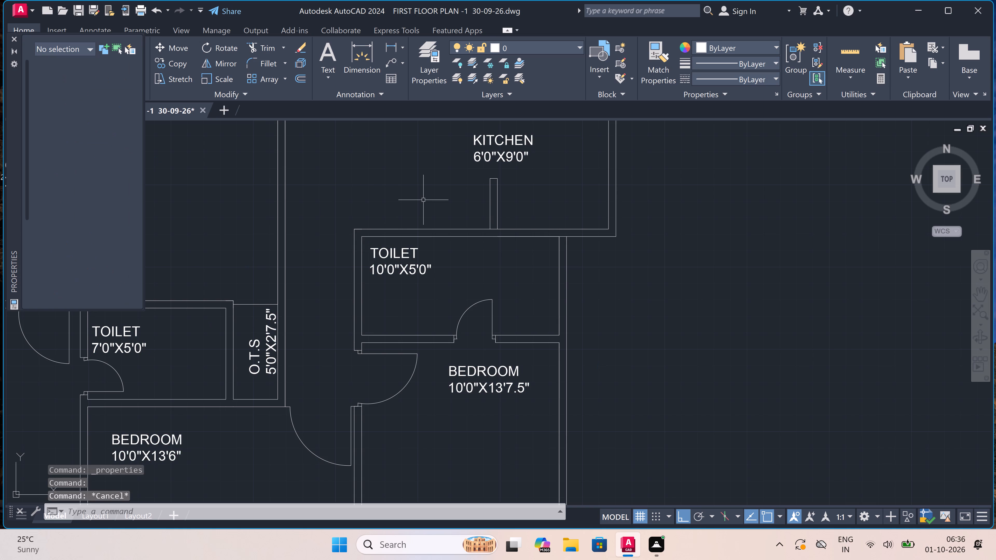
# Move the O.T.S 5'0"X2'7.5" label slightly west and south, with ortho off, so it sits clear inside its shaft.
pyautogui.scroll(-3, 511, 247)
pyautogui.scroll(2, 432, 263)
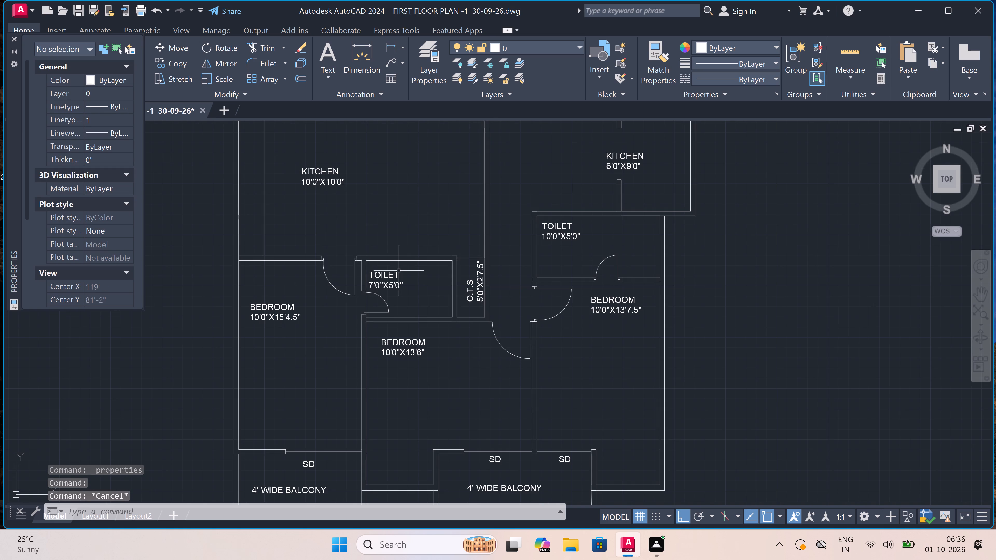
pyautogui.scroll(2, 487, 283)
pyautogui.click(457, 283)
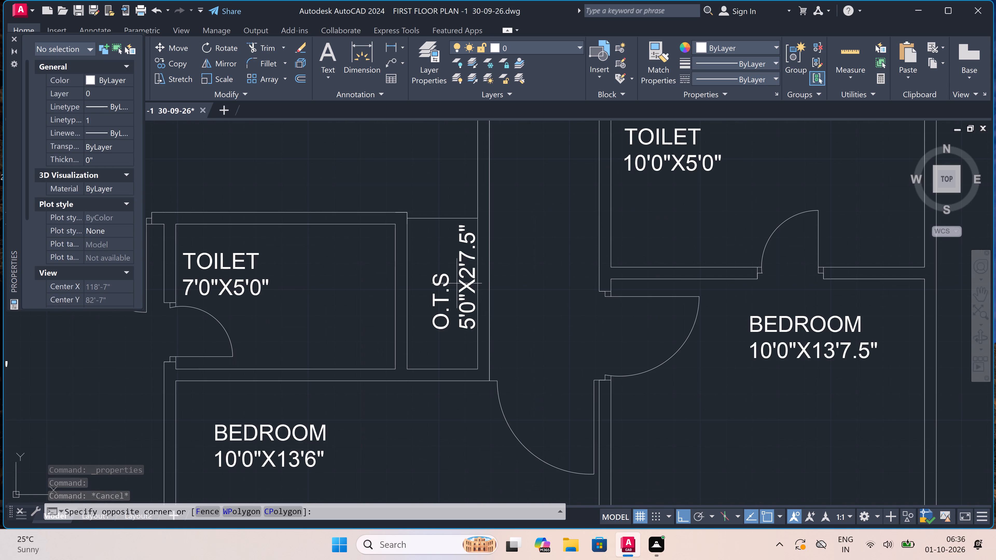
pyautogui.click(423, 307)
pyautogui.click(430, 330)
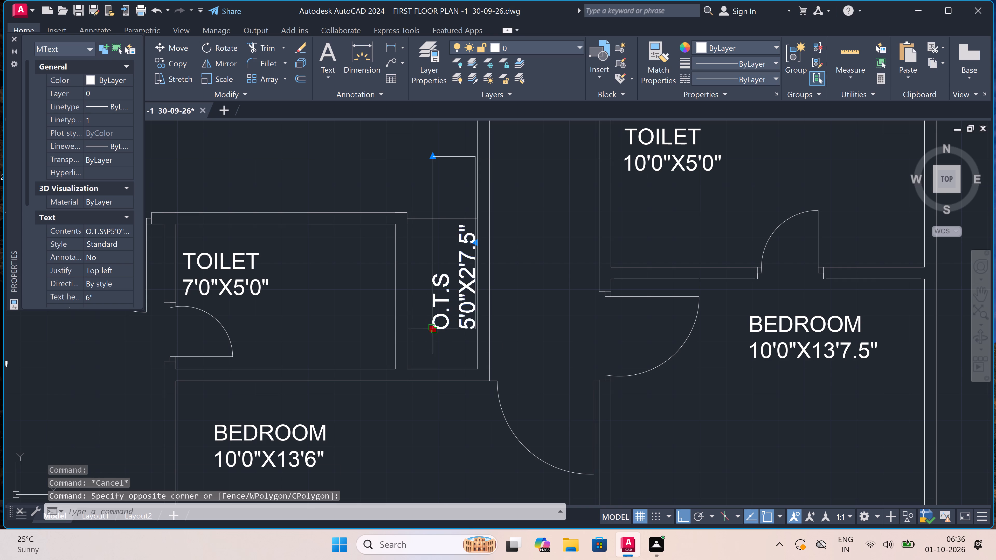
pyautogui.press('F8')
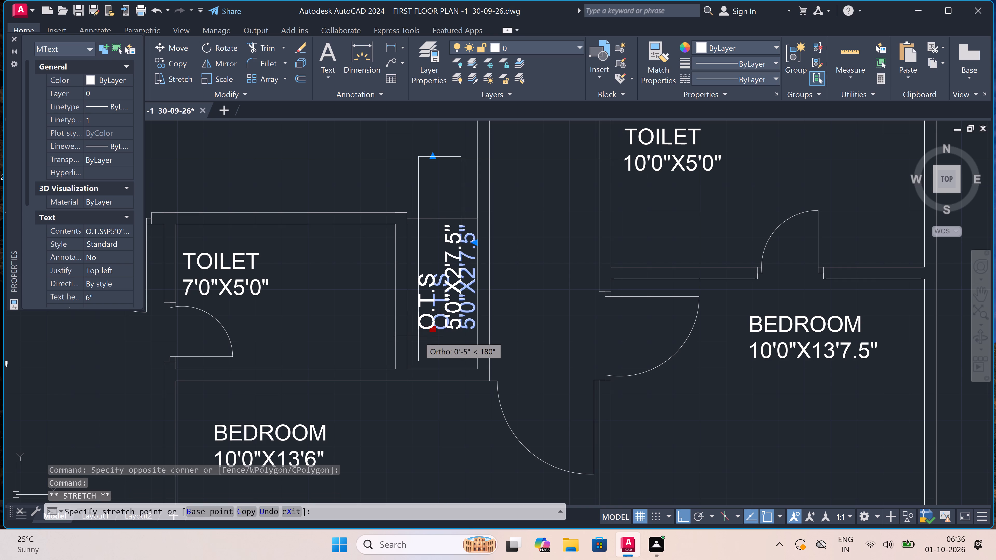
pyautogui.click(420, 338)
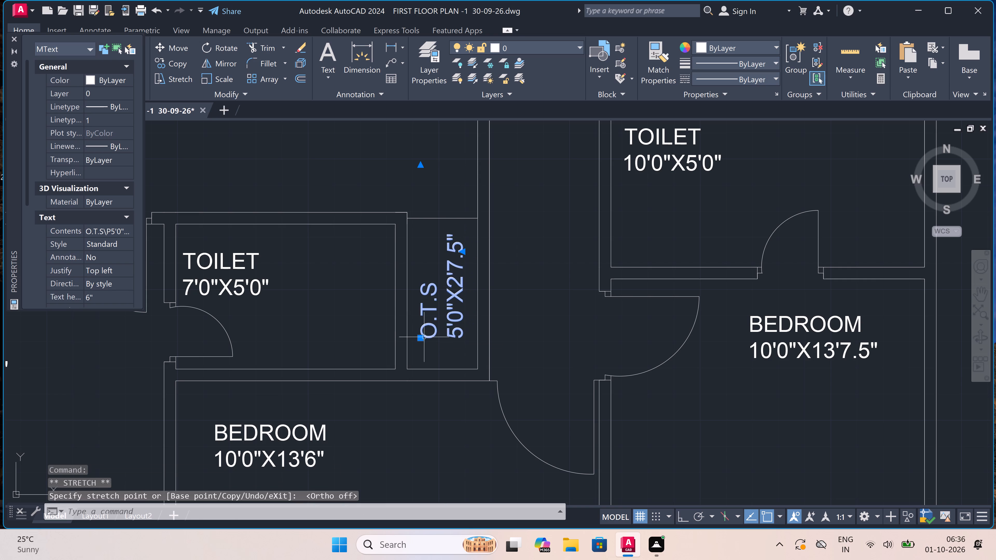
pyautogui.press('Escape')
# Move the upper TOILET 5'0"X8'0" label slightly north, clear of the wall between the two east toilets.
pyautogui.scroll(-4, 446, 323)
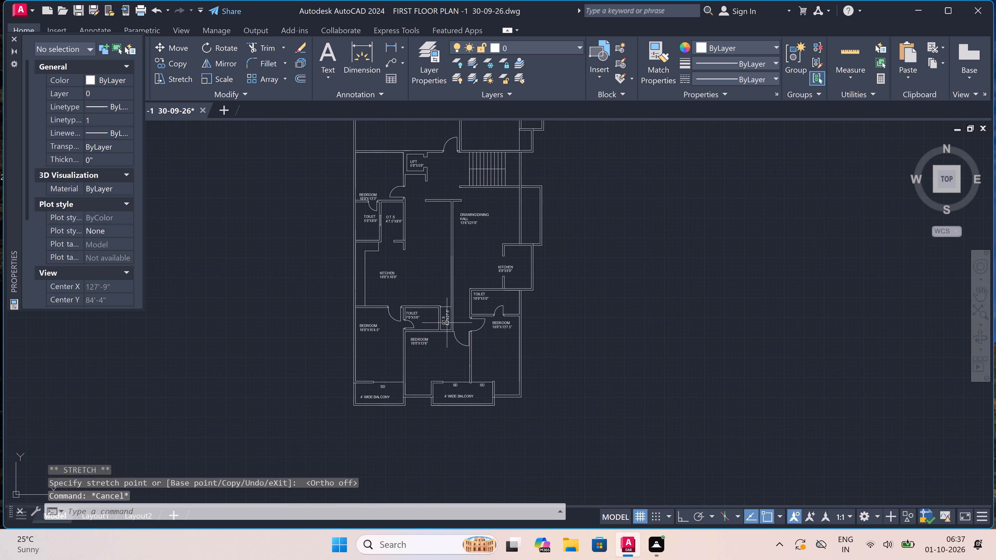
pyautogui.scroll(-3, 452, 330)
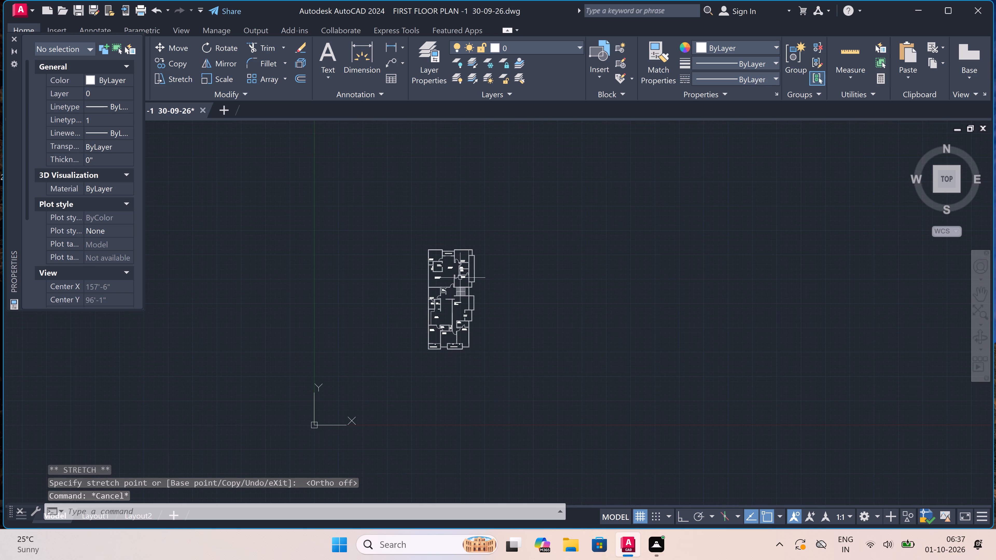
pyautogui.scroll(8, 459, 262)
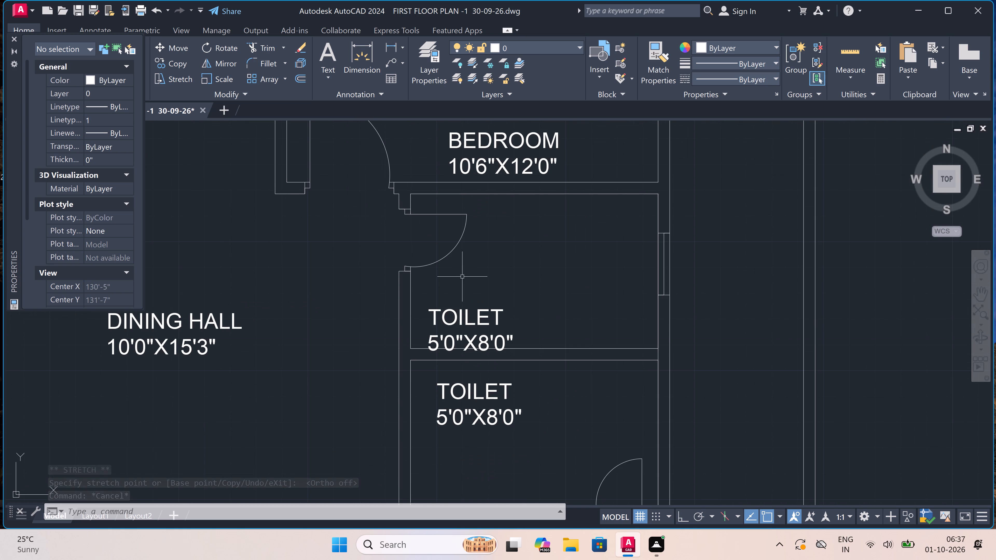
pyautogui.click(453, 323)
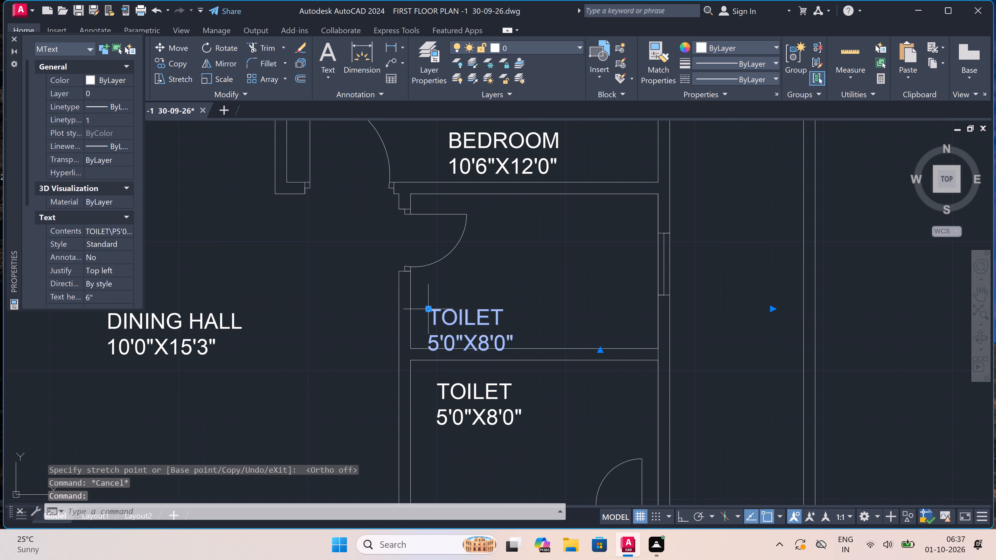
pyautogui.click(426, 310)
pyautogui.click(425, 295)
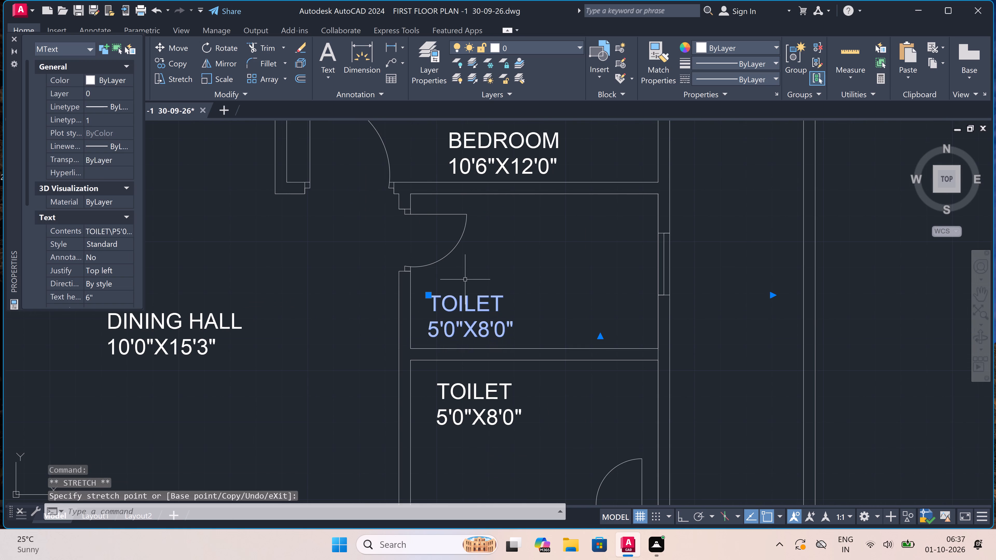
pyautogui.press('Escape')
# Move the O.T.S 3'6"X6'4.5" label west, away from the kitchen wall, toward the middle of its shaft.
pyautogui.scroll(-5, 465, 279)
pyautogui.scroll(2, 465, 279)
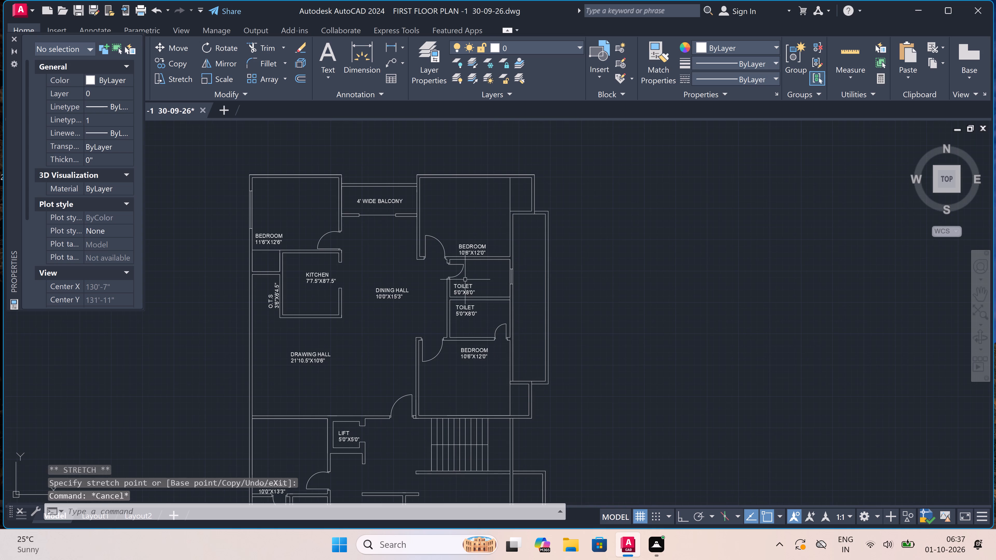
pyautogui.scroll(3, 233, 283)
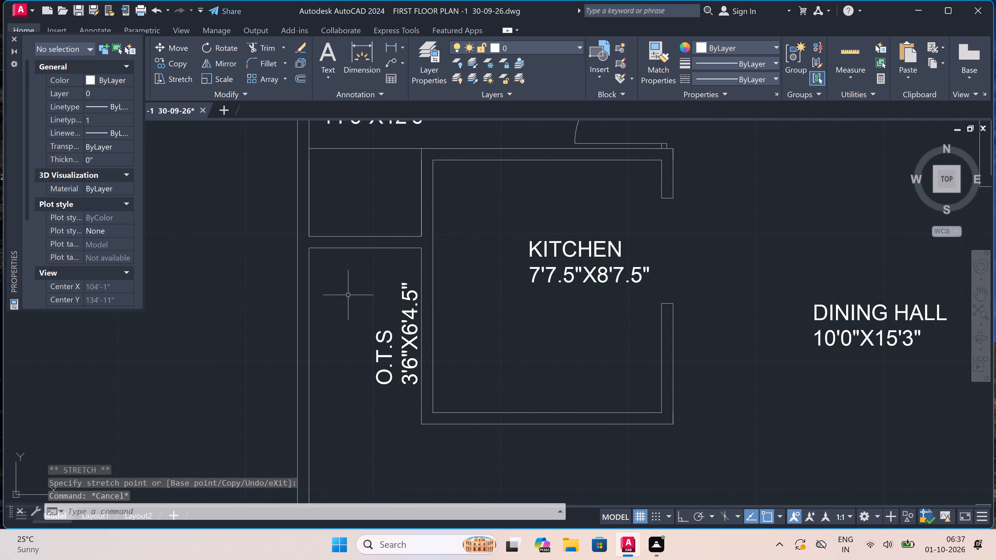
pyautogui.click(384, 349)
pyautogui.click(369, 370)
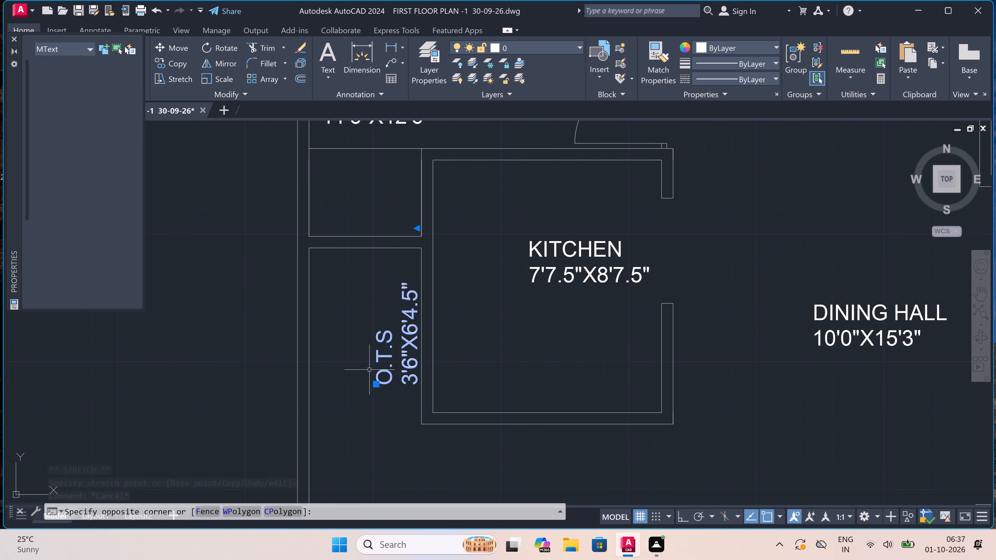
pyautogui.click(374, 385)
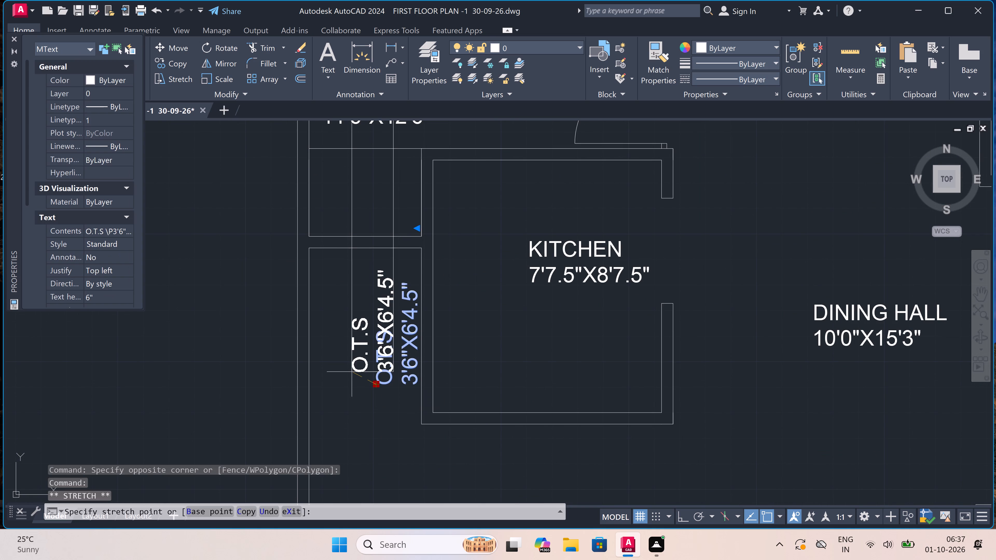
pyautogui.click(343, 367)
pyautogui.press('Escape')
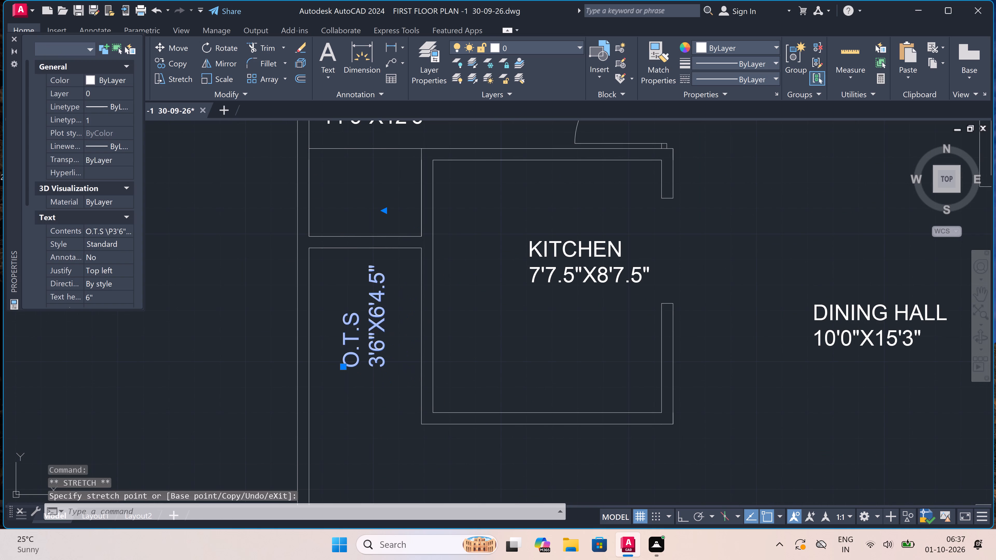
# Add the multiline text 3'6" WIDE BALCONY at the outer wall of the east strip, beside the two toilets.
pyautogui.scroll(-7, 434, 323)
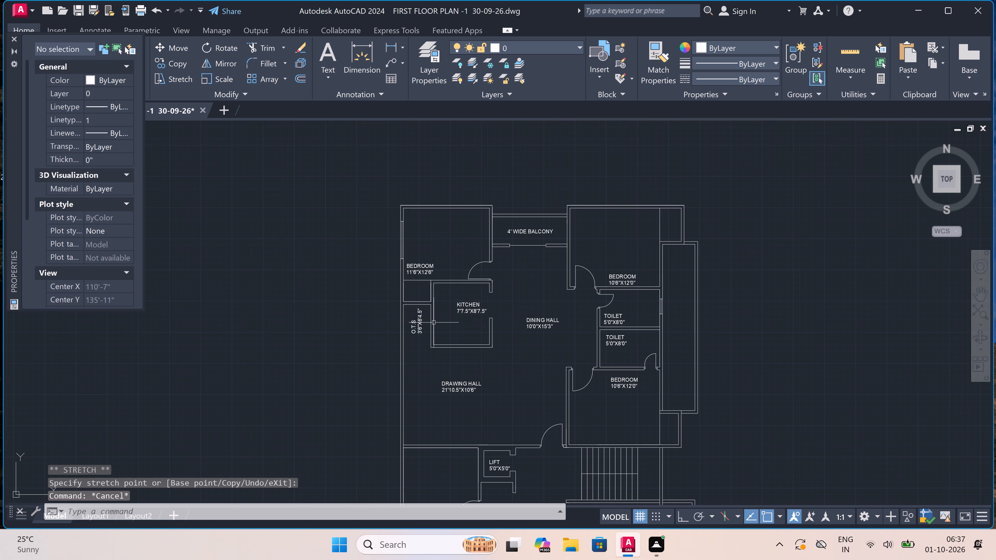
pyautogui.scroll(-2, 434, 323)
pyautogui.scroll(3, 503, 324)
pyautogui.scroll(-2, 503, 324)
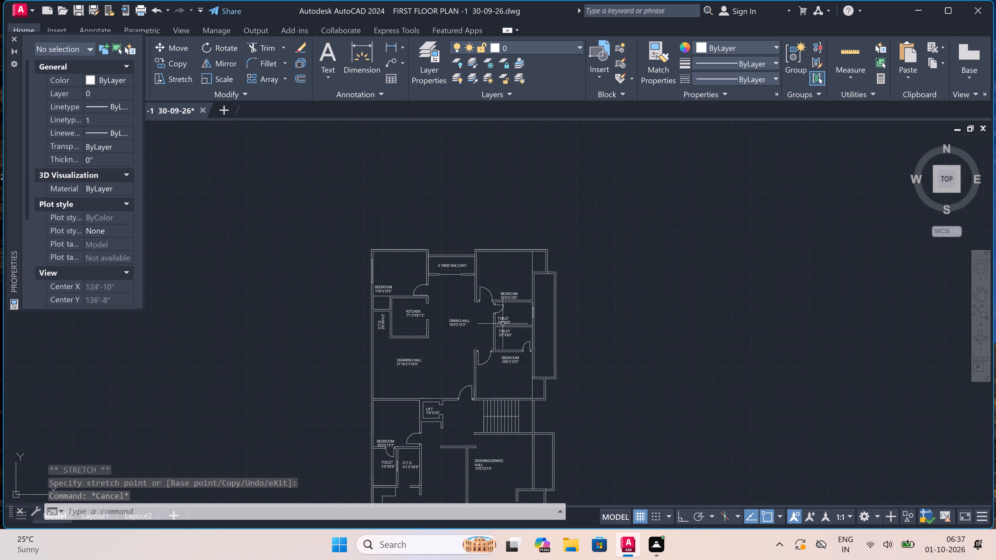
pyautogui.scroll(3, 503, 324)
pyautogui.scroll(-2, 478, 304)
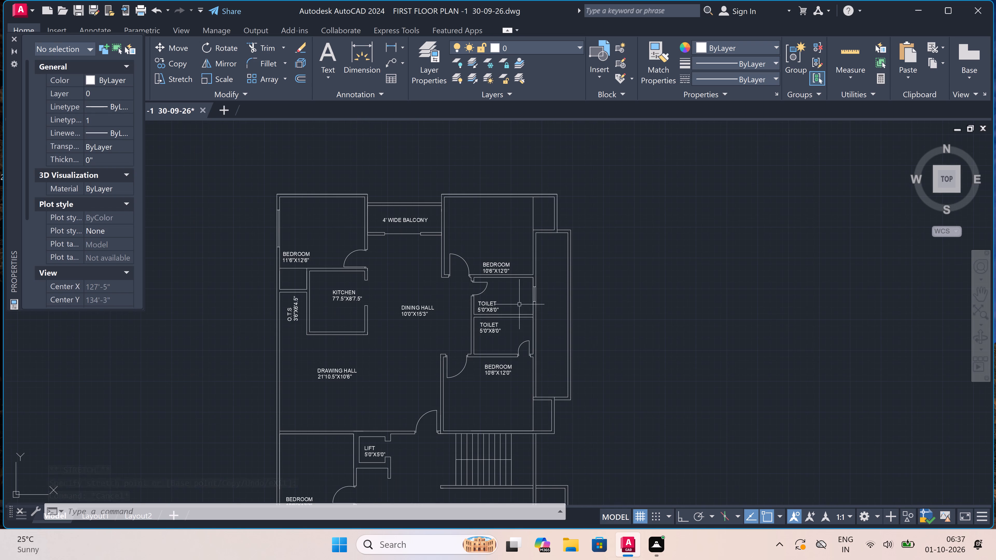
pyautogui.write('MT')
pyautogui.press('space')
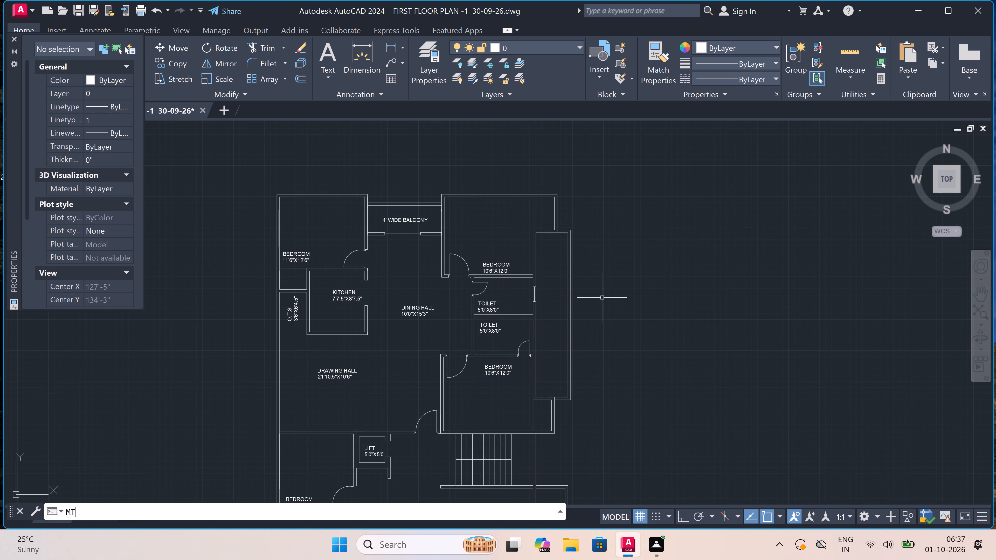
pyautogui.scroll(1, 603, 297)
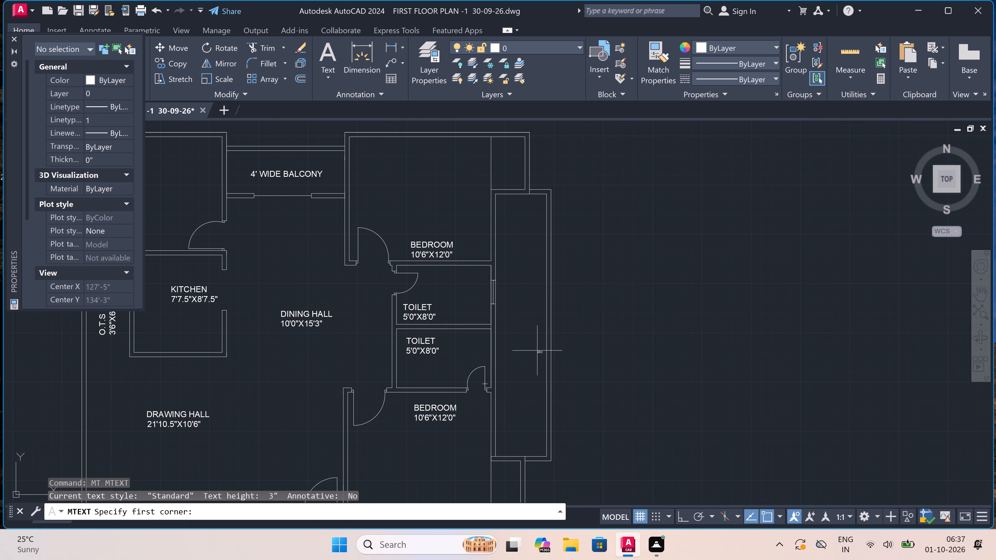
pyautogui.click(529, 355)
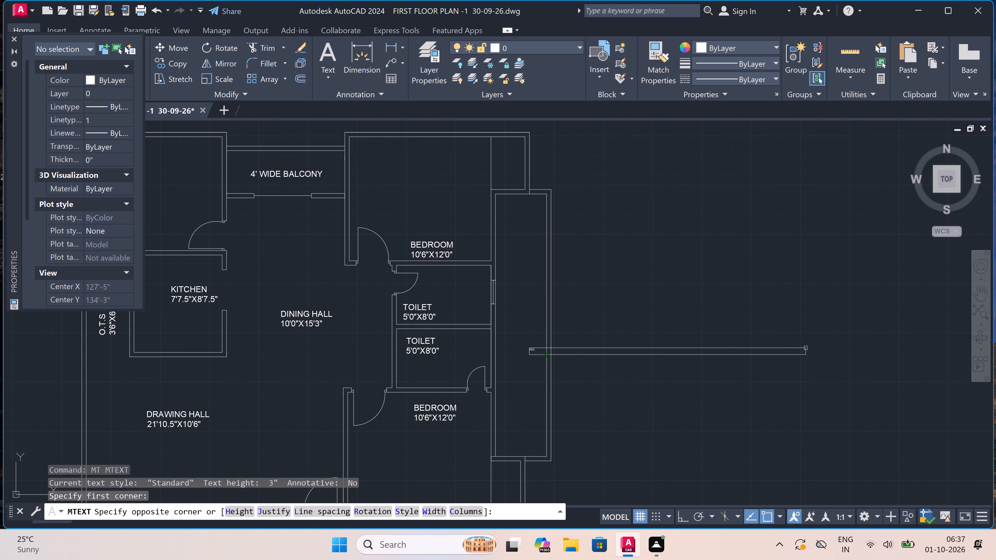
pyautogui.click(806, 348)
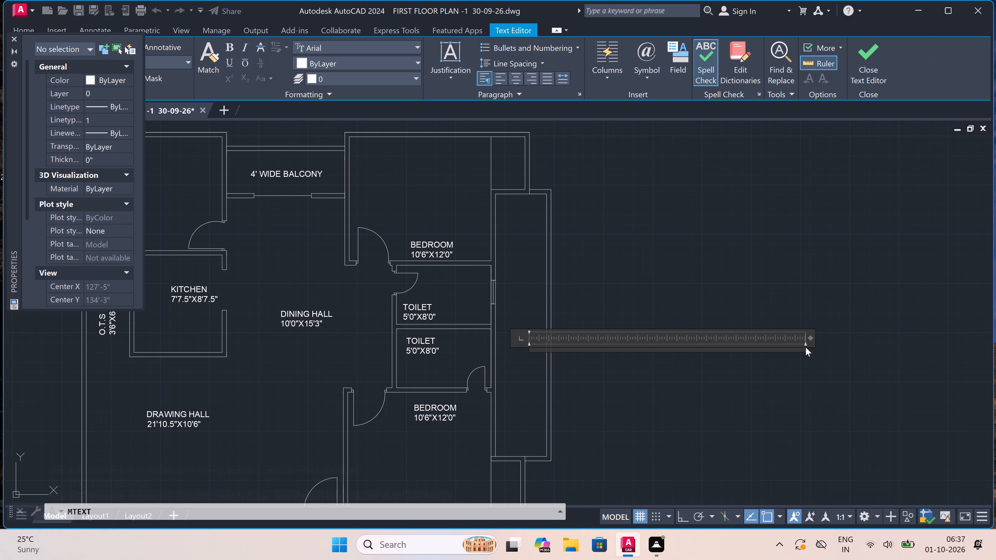
pyautogui.write('3\'6"')
pyautogui.press('space')
pyautogui.write('WIDE')
pyautogui.press('space')
pyautogui.write('BALC')
pyautogui.write('ONY')
pyautogui.scroll(3, 556, 361)
pyautogui.click(556, 359)
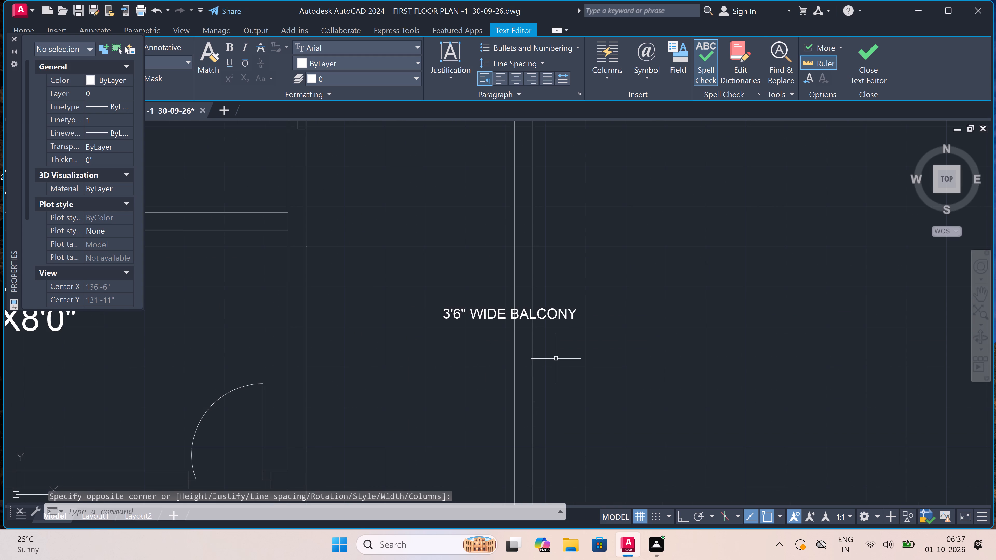
# Rotate the 3'6" WIDE BALCONY label to 90° with ortho on so it reads vertically.
pyautogui.click(548, 315)
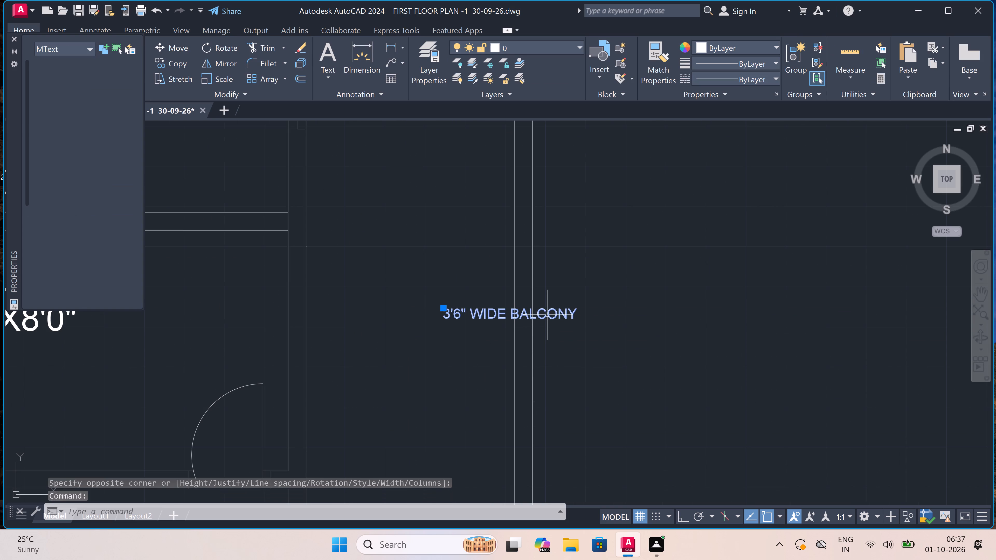
pyautogui.click(217, 46)
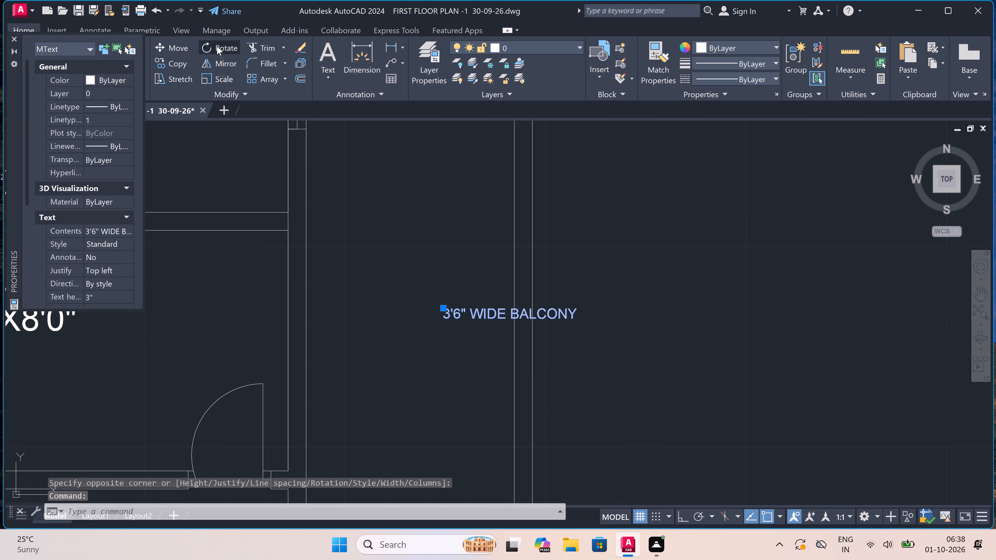
pyautogui.click(541, 314)
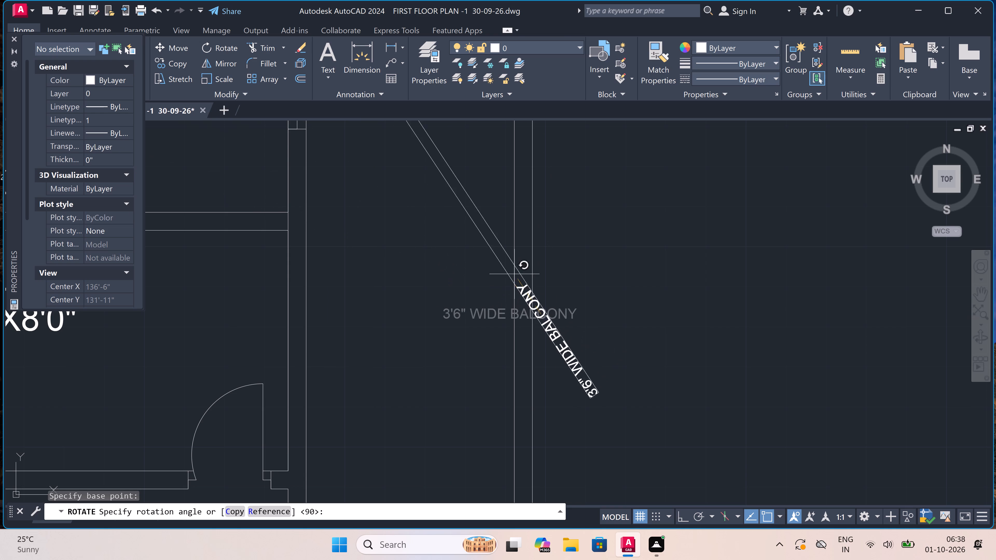
pyautogui.press('F8')
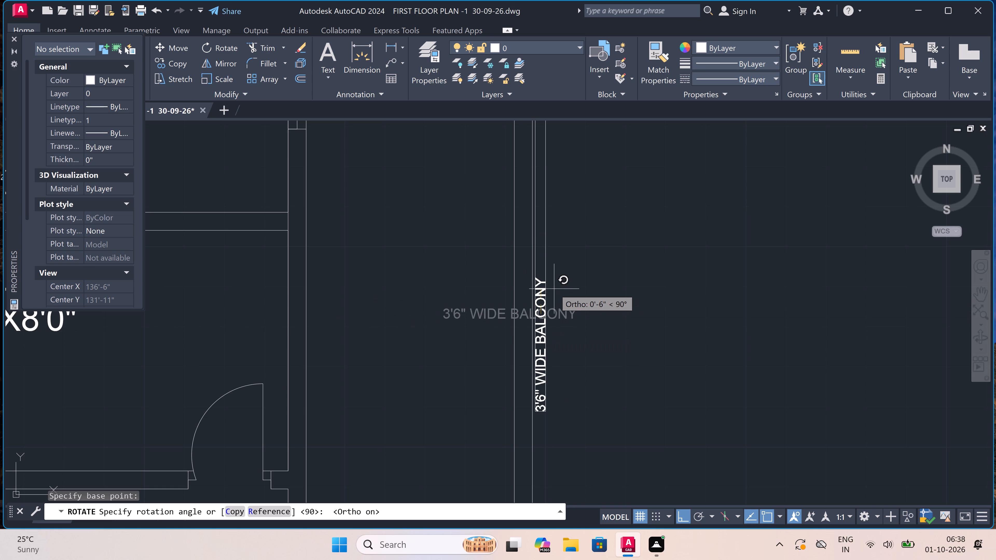
pyautogui.click(554, 289)
# Move the 3'6" WIDE BALCONY label about 2'-11" west, into the middle of the east balcony strip.
pyautogui.click(543, 304)
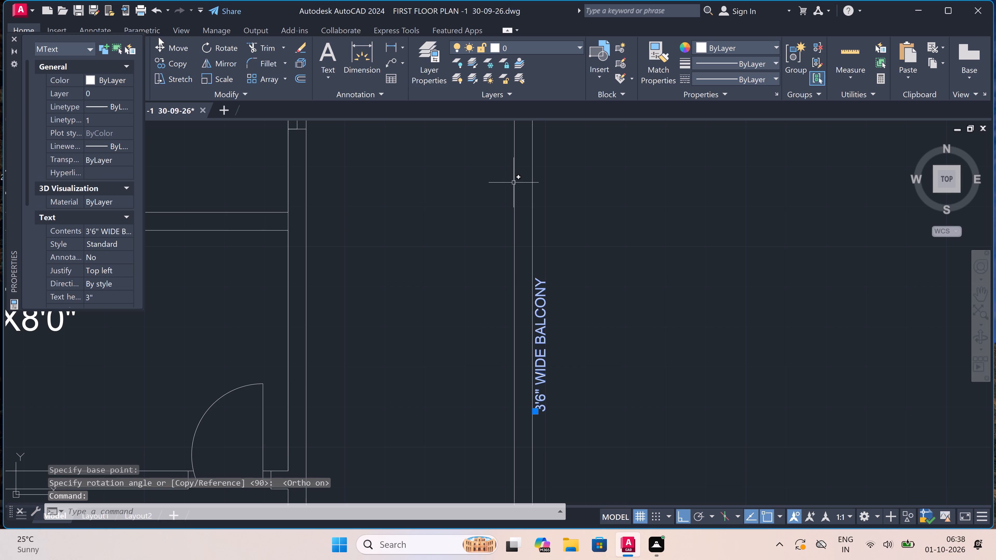
pyautogui.click(179, 46)
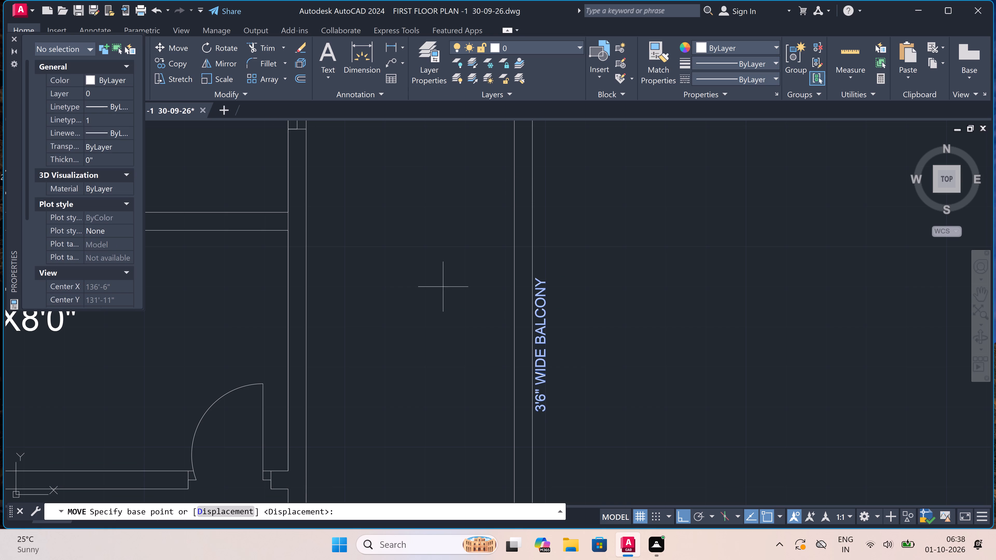
pyautogui.click(543, 314)
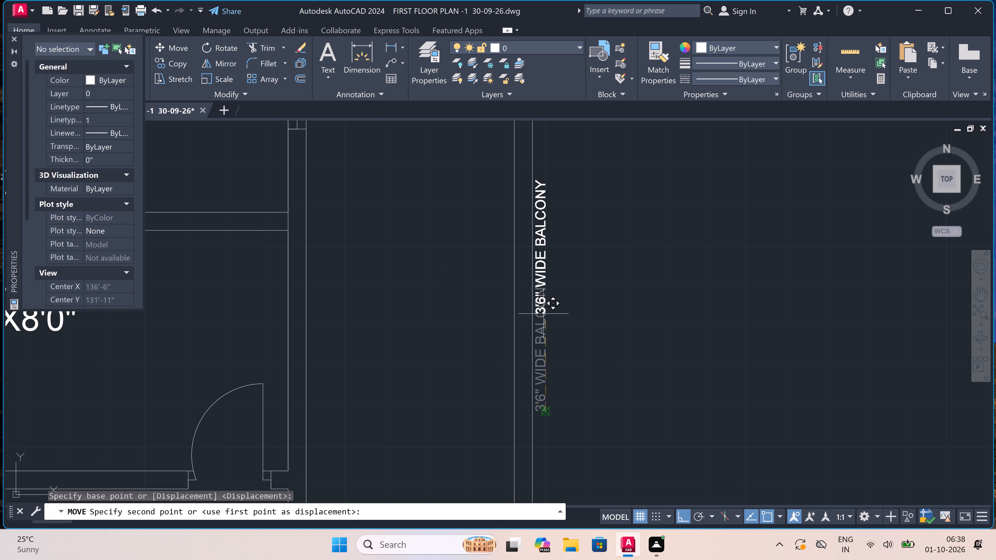
pyautogui.scroll(-5, 406, 313)
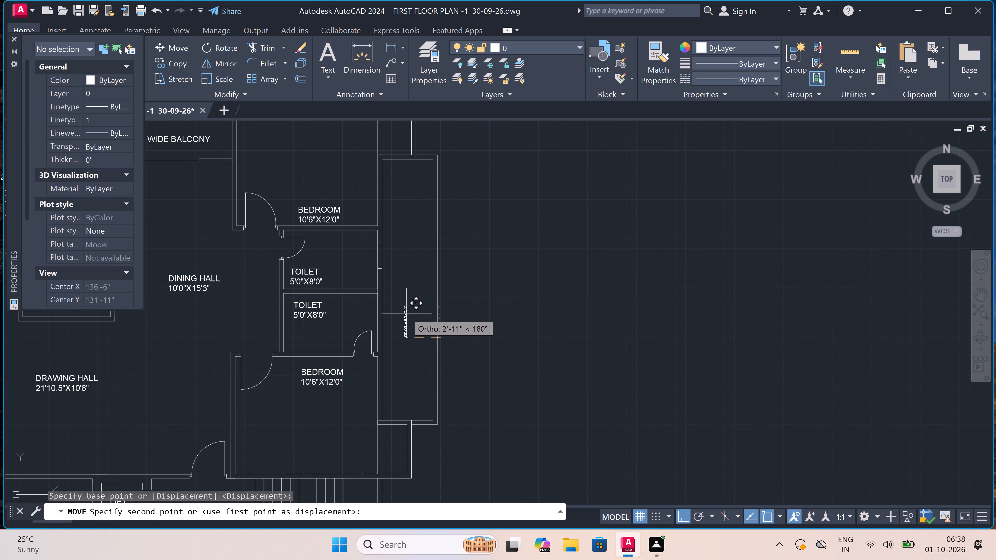
pyautogui.click(406, 313)
# Set the text height of the vertical 3'6" WIDE BALCONY label beside the two toilets to 6".
pyautogui.scroll(-2, 484, 273)
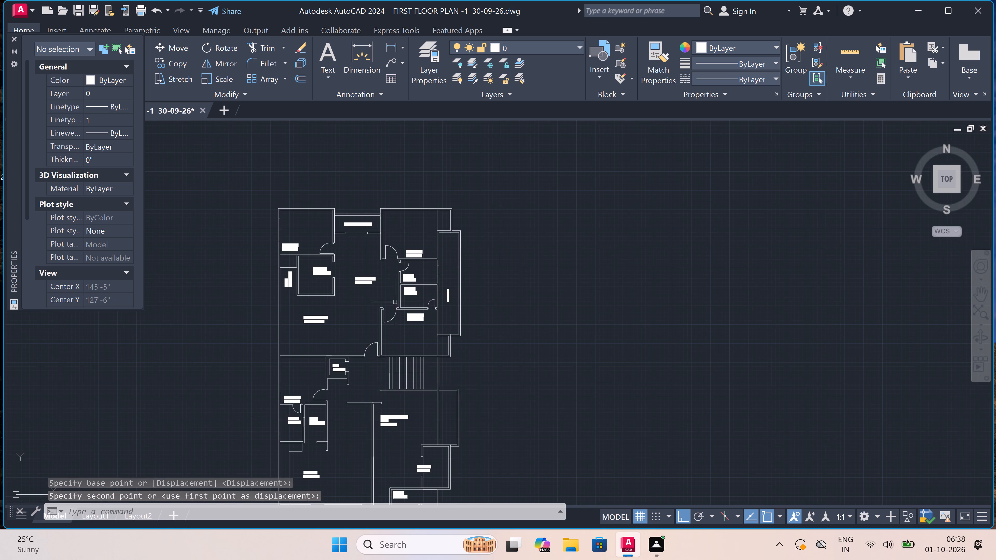
pyautogui.scroll(3, 394, 303)
pyautogui.scroll(1, 632, 260)
pyautogui.click(630, 260)
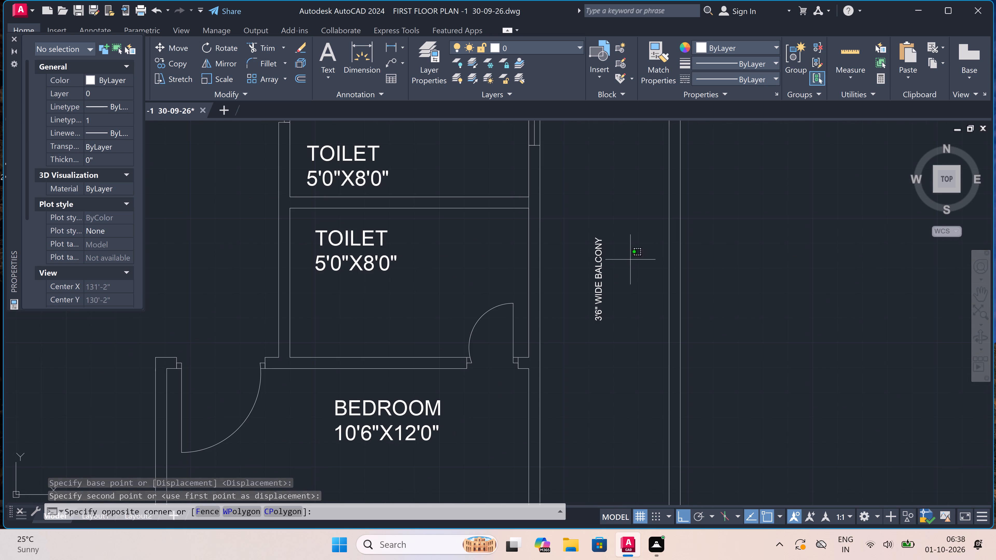
pyautogui.click(600, 278)
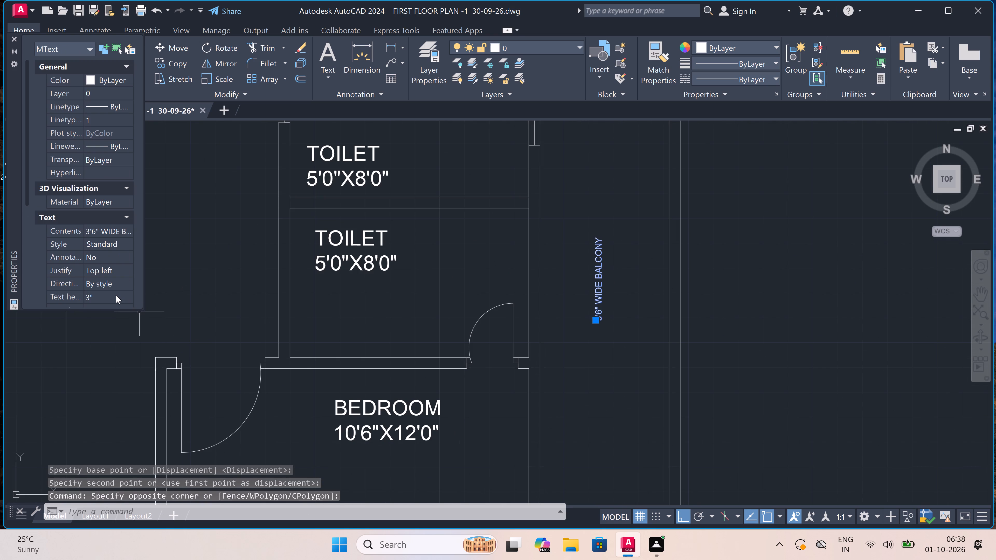
pyautogui.click(116, 295)
pyautogui.press('BackSpace')
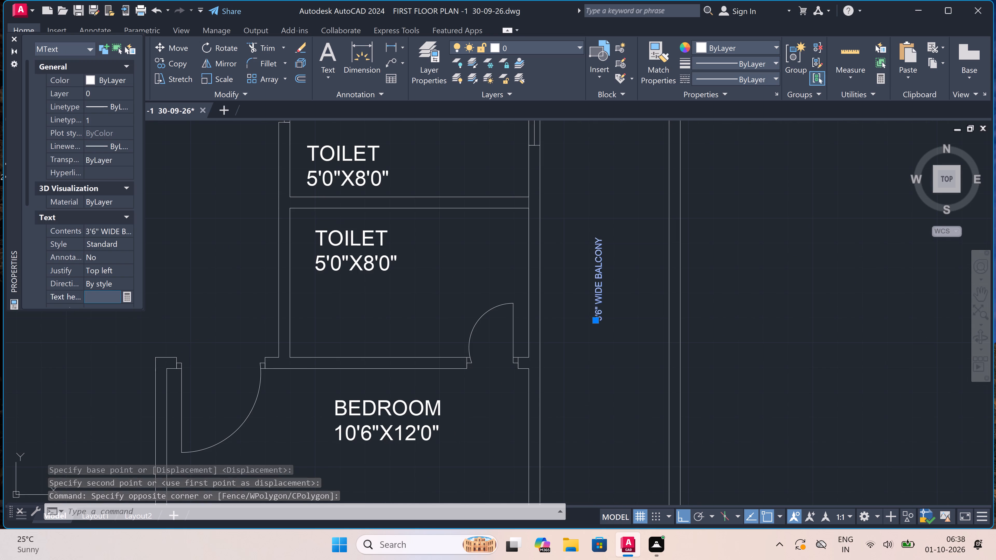
pyautogui.write('6"')
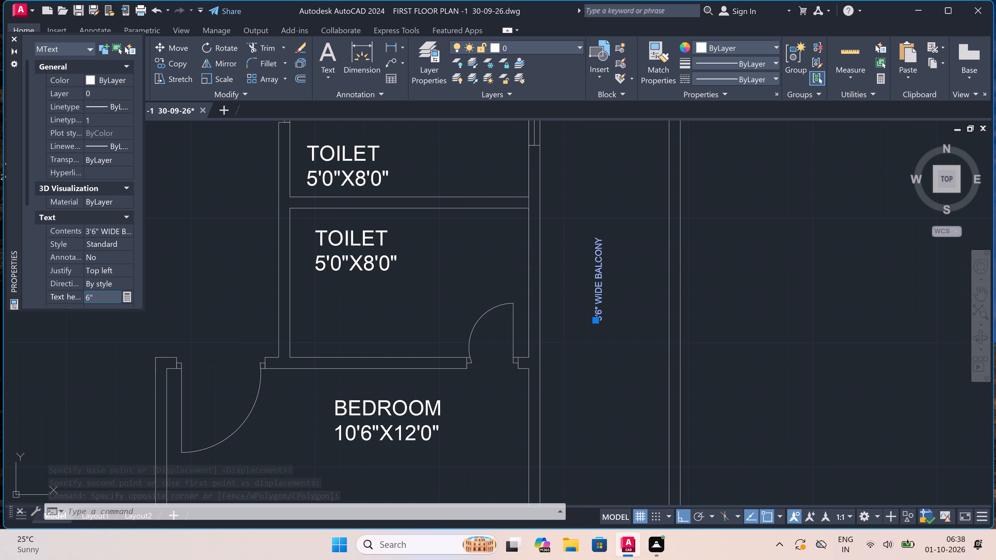
pyautogui.click(444, 248)
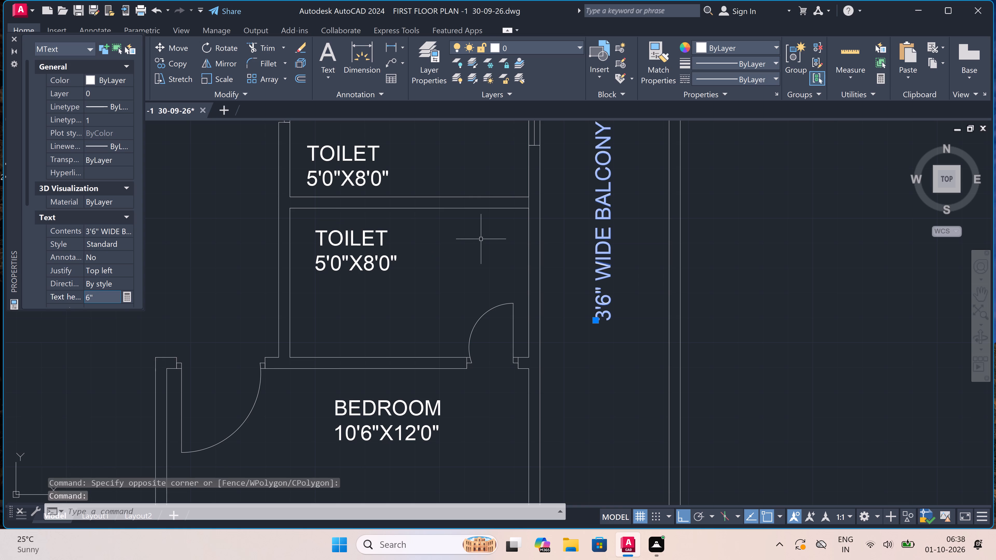
pyautogui.press('Escape')
# Add the multiline text 3'6" WIDE BALCONY in the east balcony strip beside the DRAWING\DINING HALL.
pyautogui.scroll(-5, 482, 239)
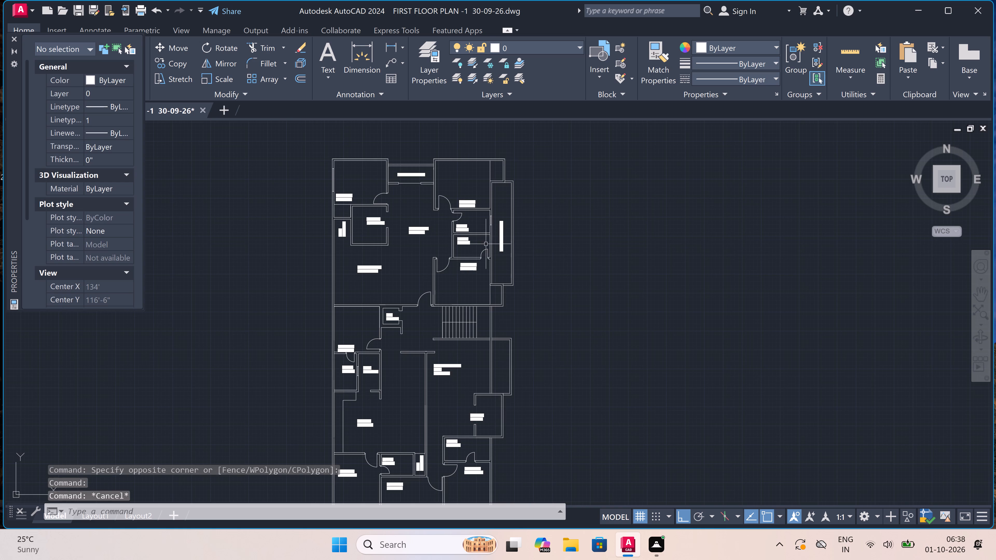
pyautogui.scroll(2, 494, 387)
pyautogui.write('MT')
pyautogui.press('space')
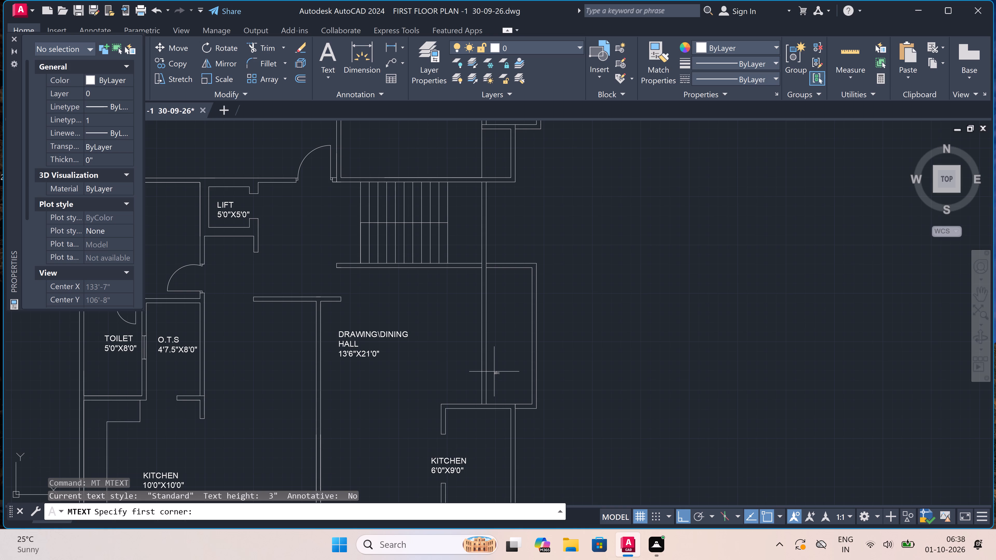
pyautogui.scroll(-2, 494, 370)
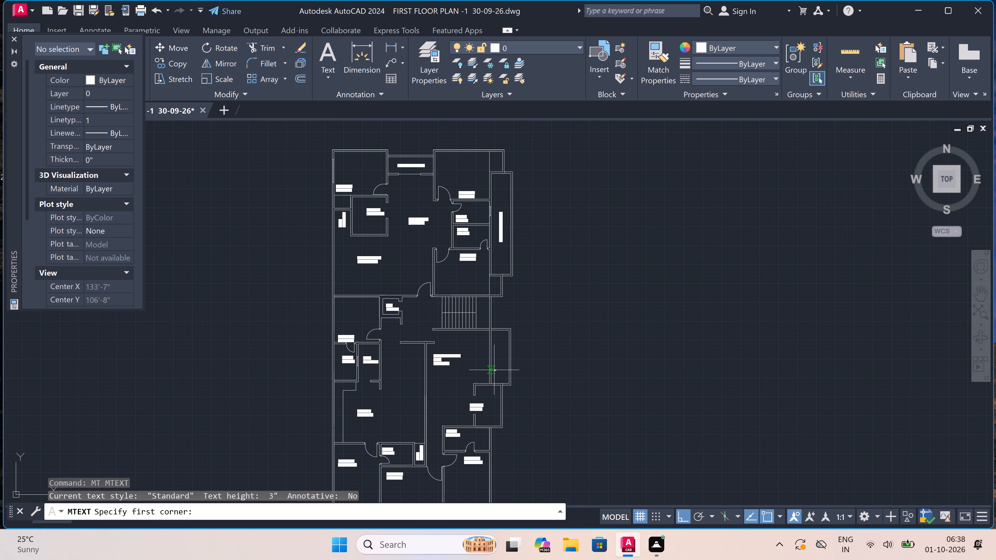
pyautogui.scroll(4, 496, 371)
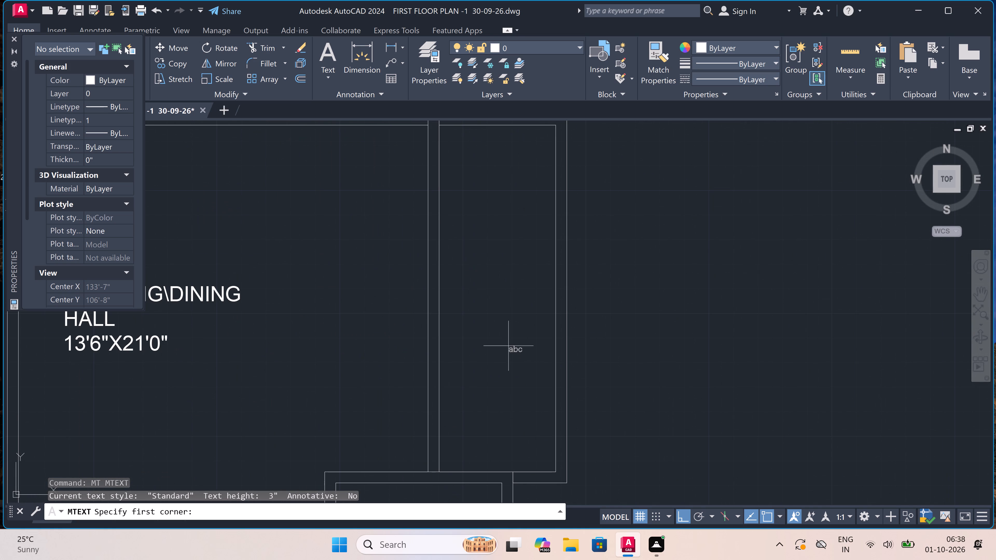
pyautogui.click(489, 335)
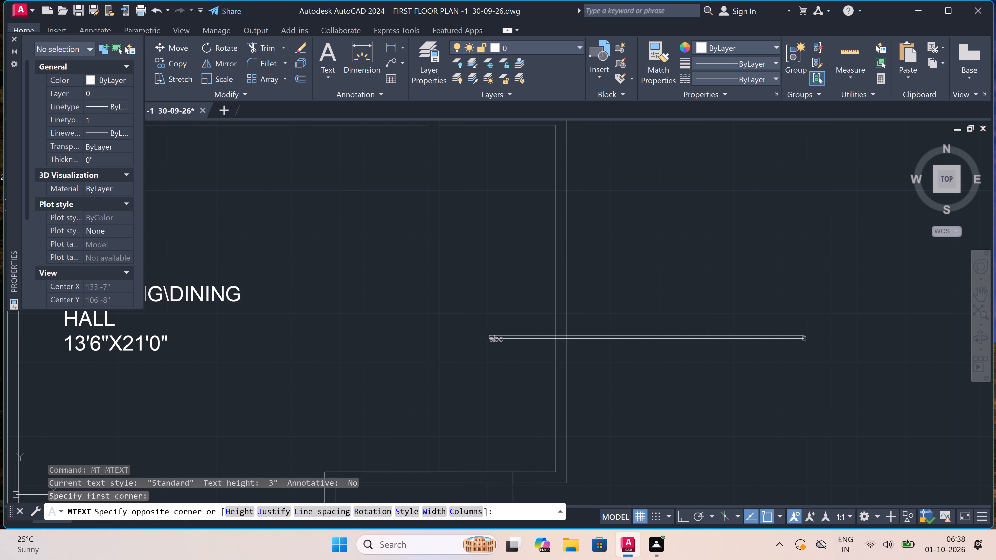
pyautogui.moveTo(806, 339); pyautogui.dragTo(809, 339)
pyautogui.write('3\'6"')
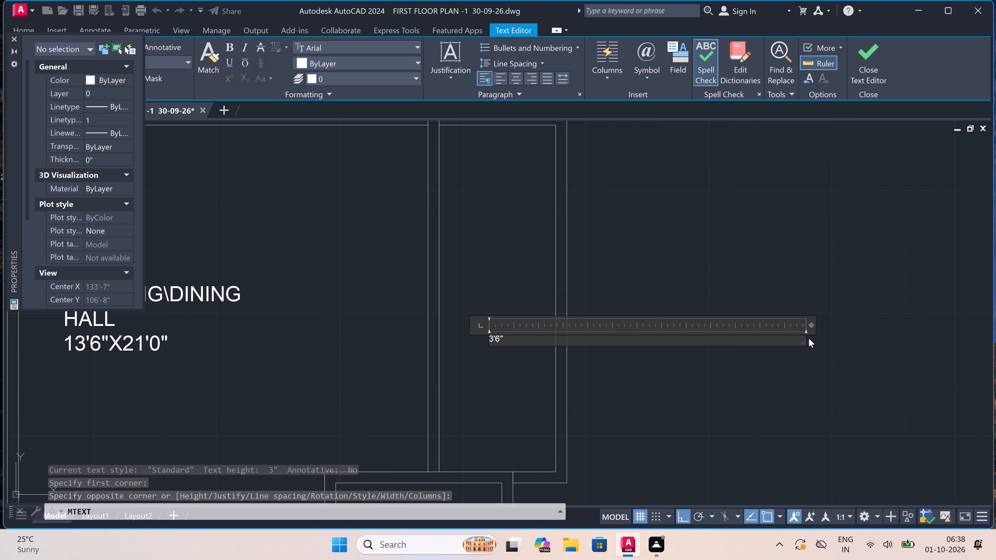
pyautogui.press('space')
pyautogui.write('WIDE')
pyautogui.press('space')
pyautogui.write('BALCONY')
pyautogui.click(618, 284)
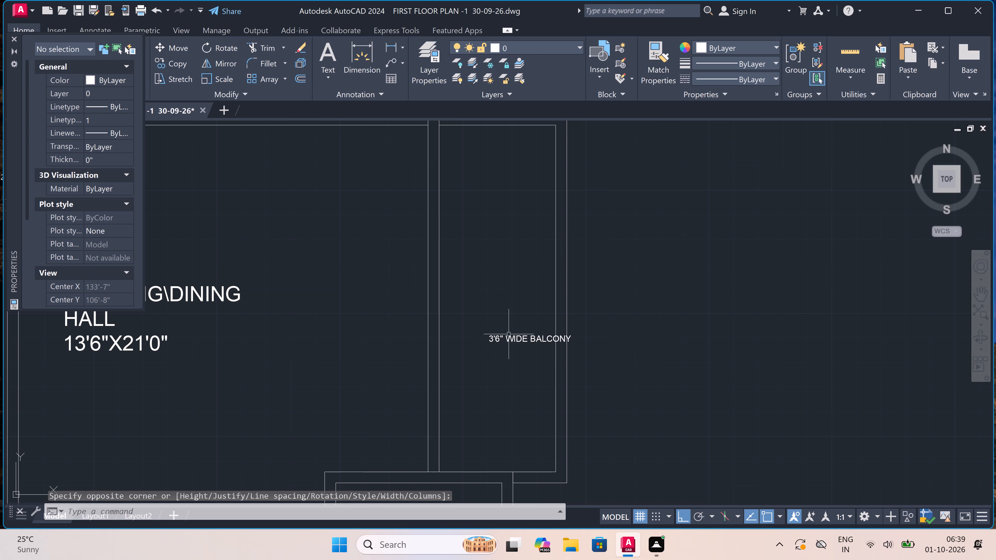
# Rotate the new 3'6" WIDE BALCONY label beside the DRAWING\DINING HALL to 90° so it reads vertically.
pyautogui.click(509, 338)
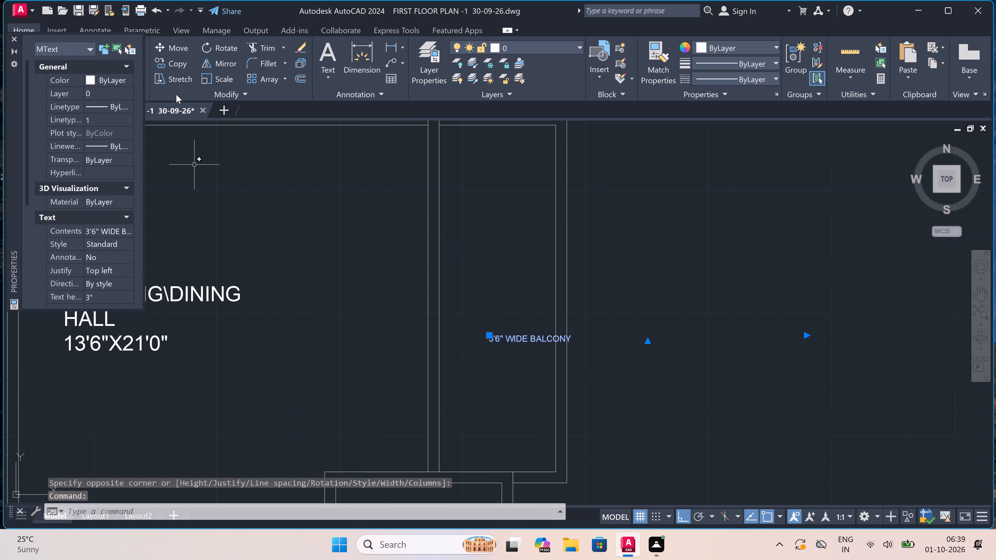
pyautogui.click(219, 44)
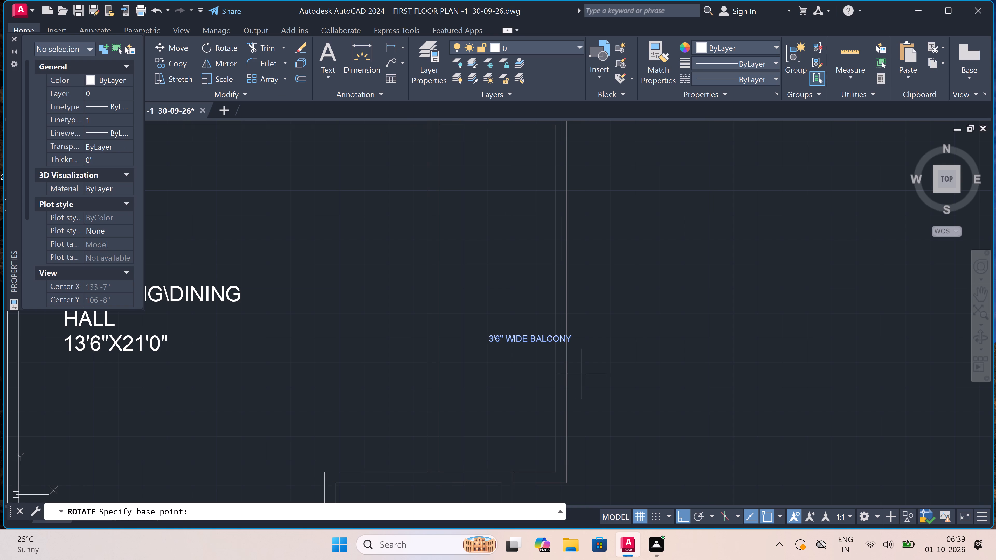
pyautogui.click(505, 342)
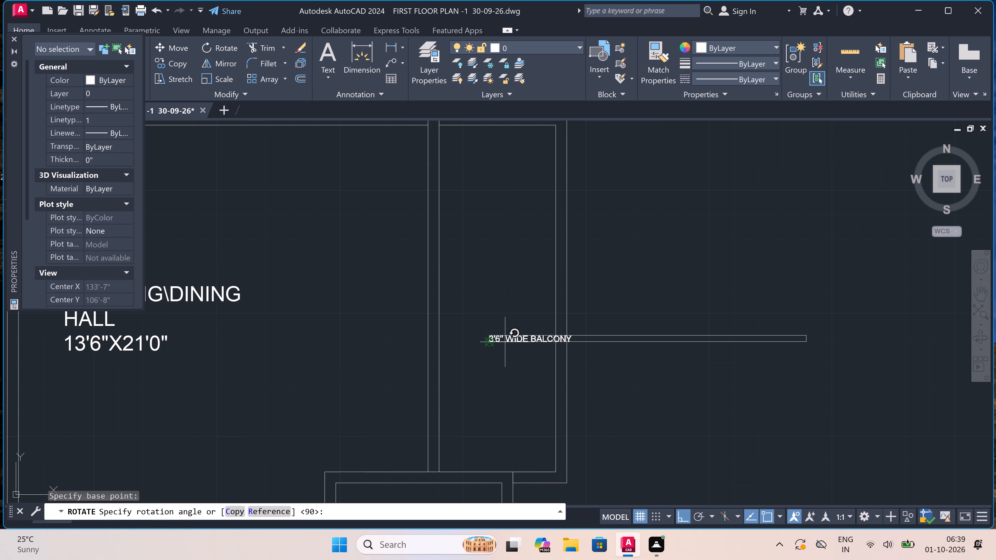
pyautogui.click(466, 313)
# Draw a line from the underside of the staircase's south wall near its west end, 2" south and 3' east.
pyautogui.scroll(-5, 472, 308)
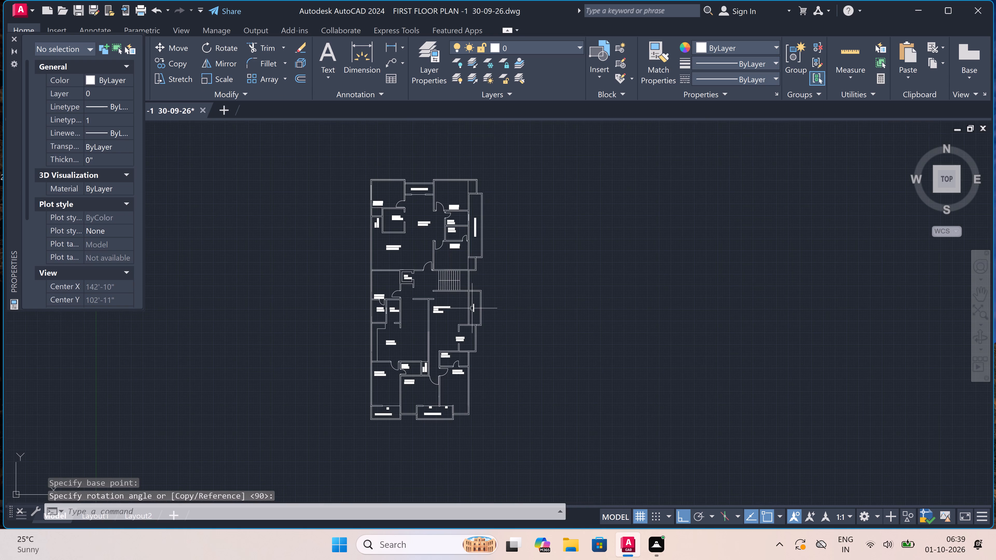
pyautogui.scroll(-1, 398, 406)
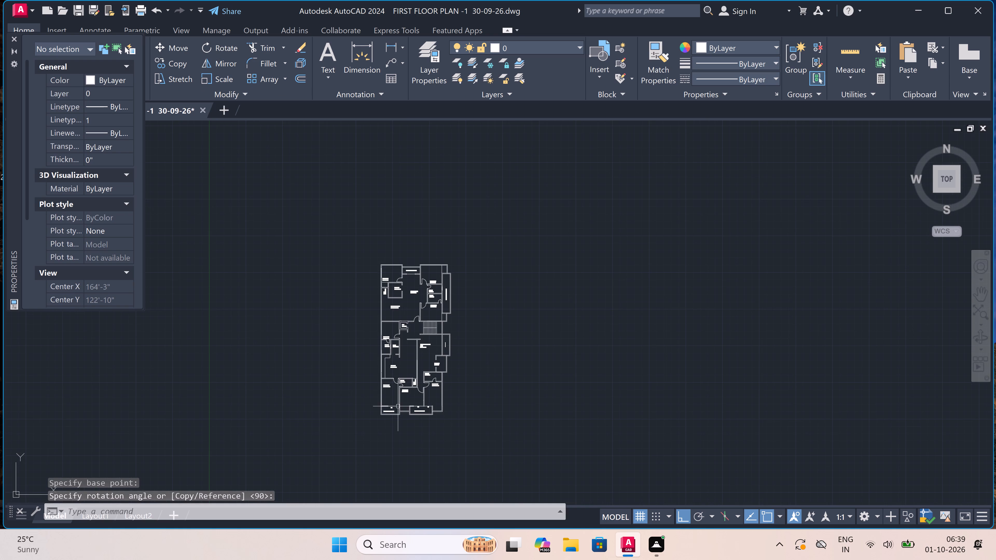
pyautogui.scroll(3, 393, 418)
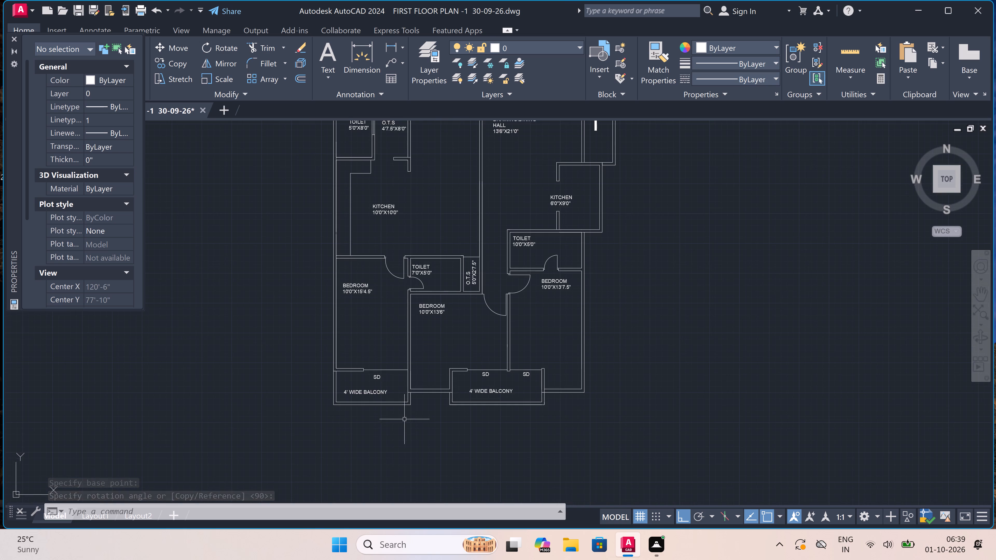
pyautogui.scroll(-2, 404, 419)
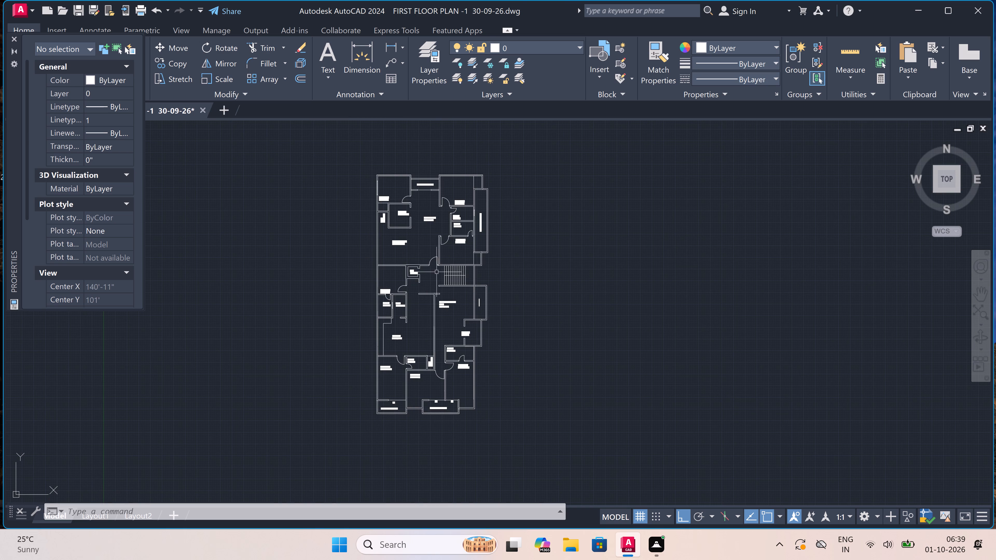
pyautogui.scroll(2, 437, 272)
pyautogui.scroll(3, 426, 290)
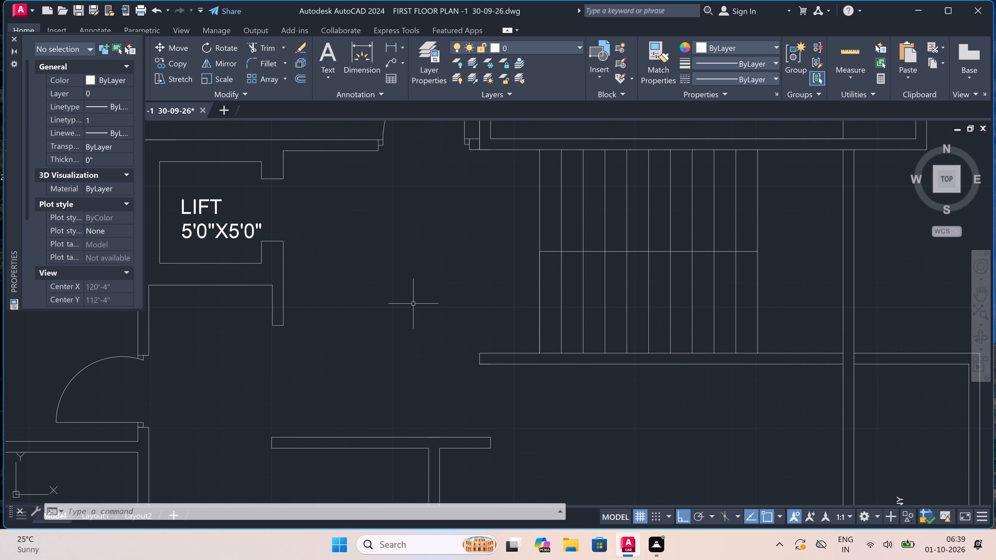
pyautogui.write('L')
pyautogui.press('space')
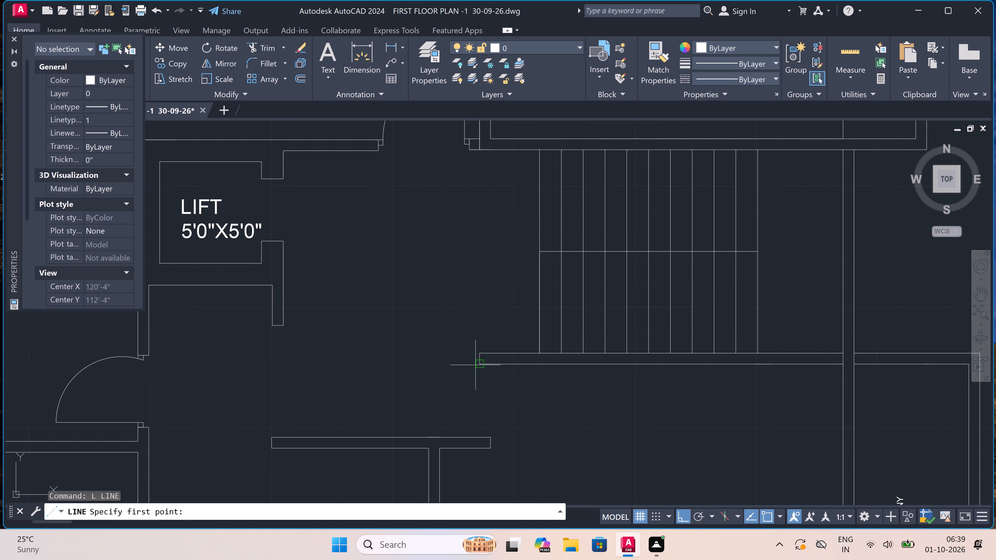
pyautogui.scroll(1, 488, 366)
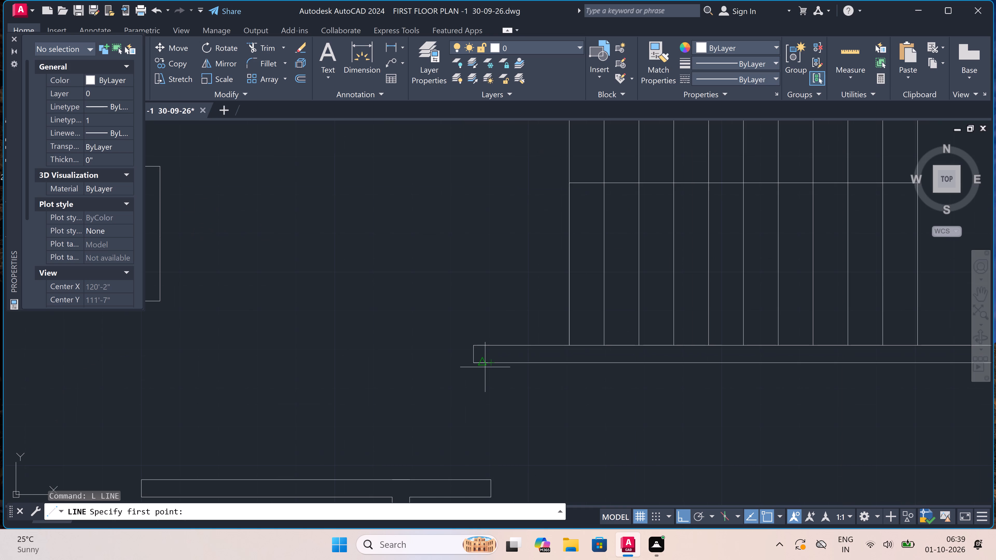
pyautogui.click(483, 363)
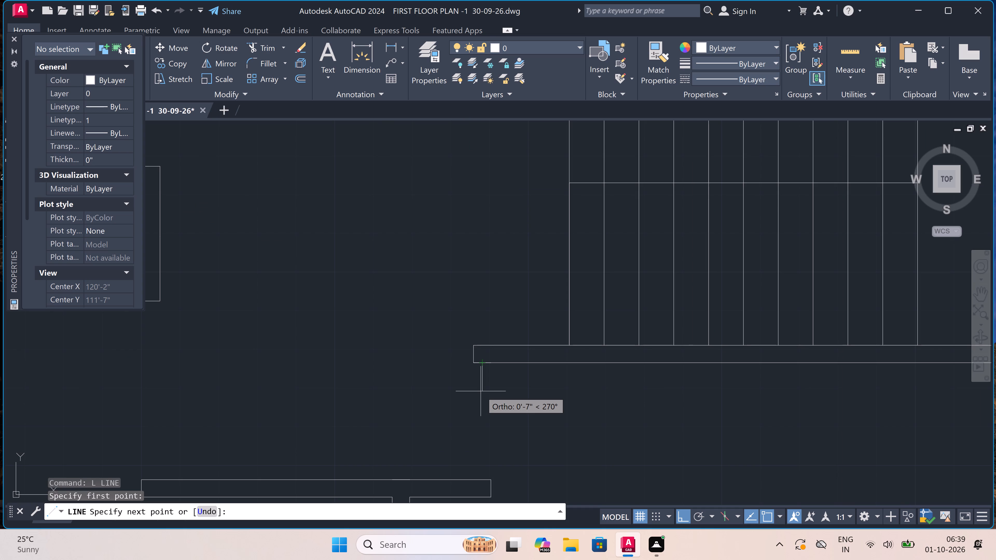
pyautogui.write('2"')
pyautogui.press('space')
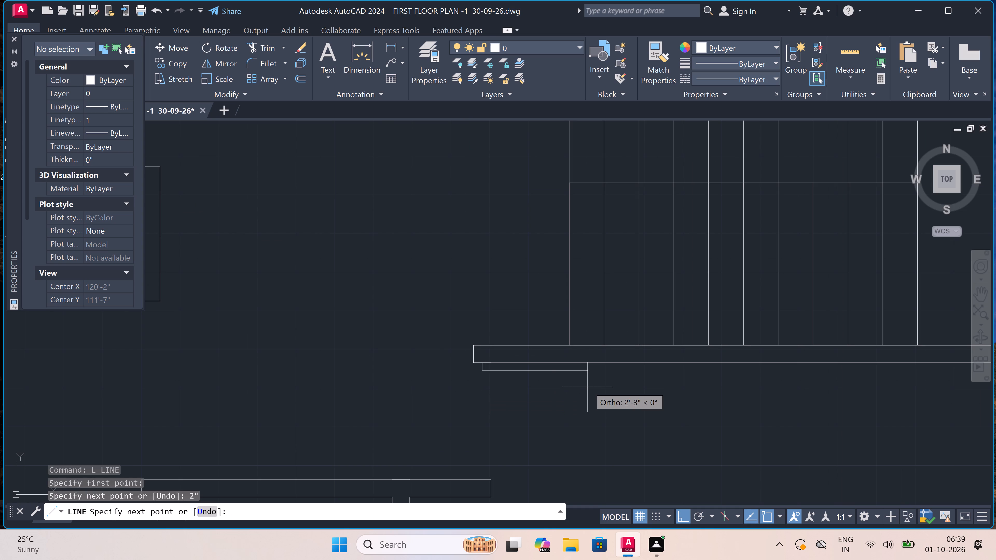
pyautogui.write("3'")
pyautogui.press('space')
pyautogui.press('Escape')
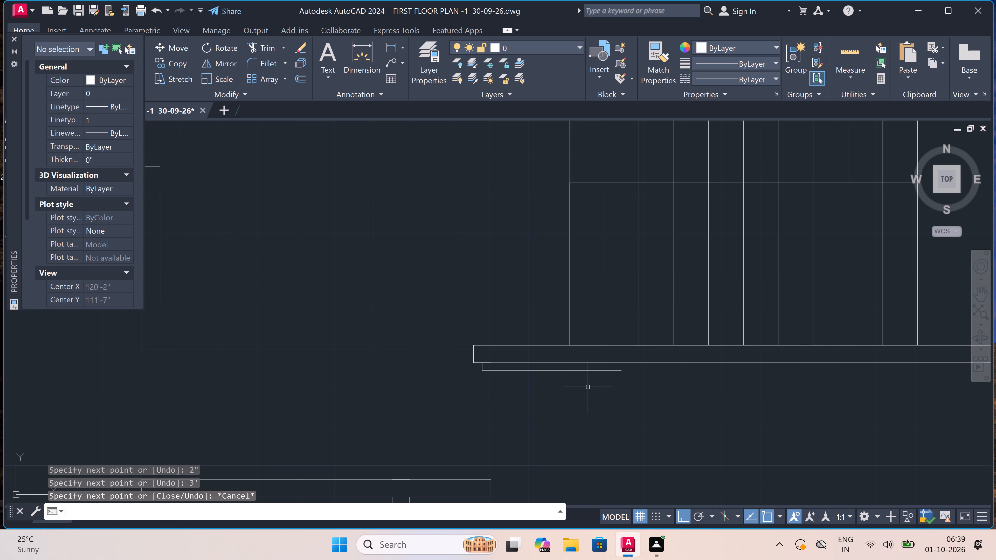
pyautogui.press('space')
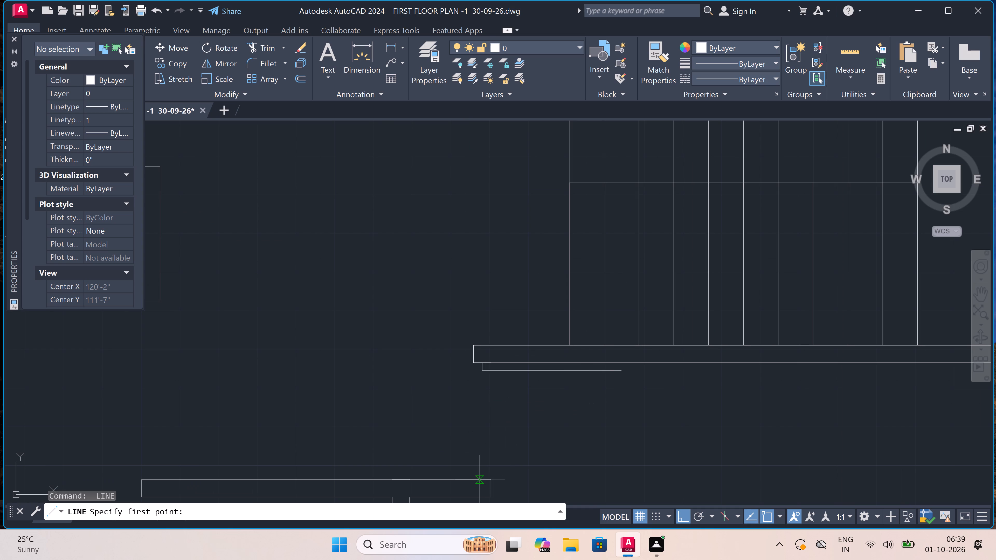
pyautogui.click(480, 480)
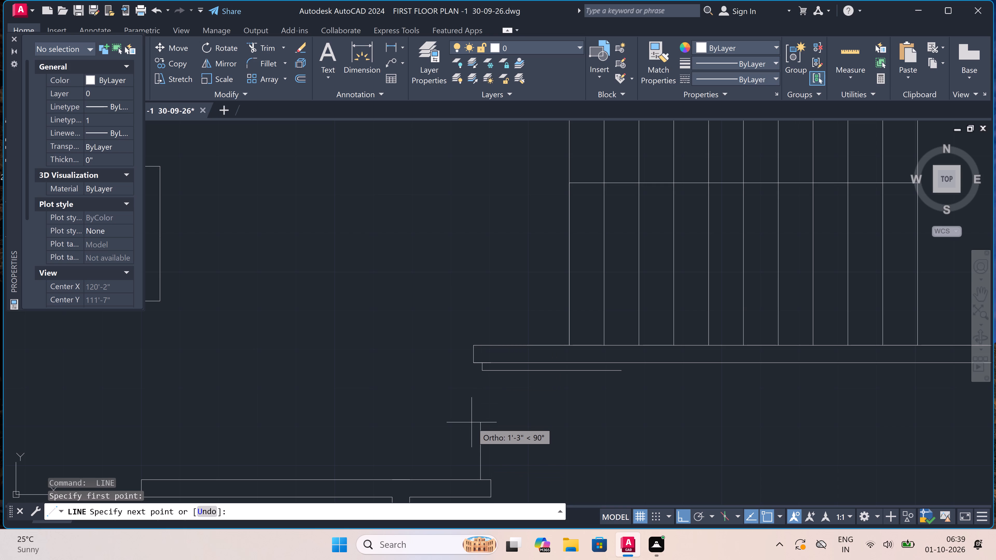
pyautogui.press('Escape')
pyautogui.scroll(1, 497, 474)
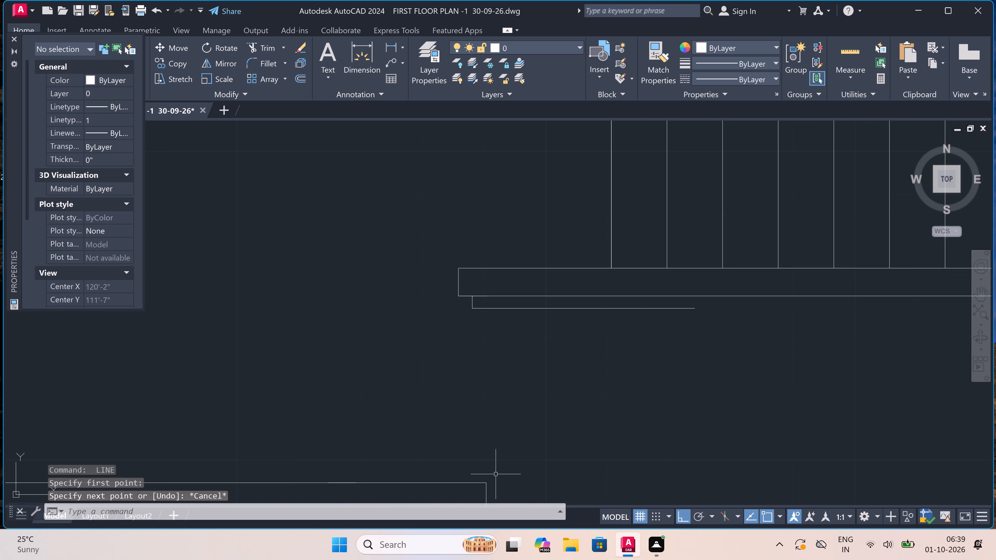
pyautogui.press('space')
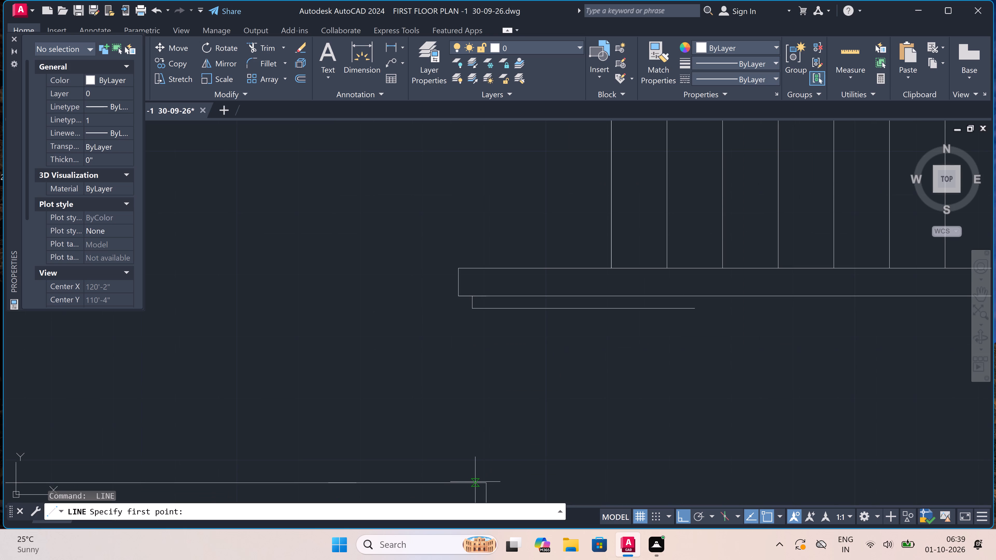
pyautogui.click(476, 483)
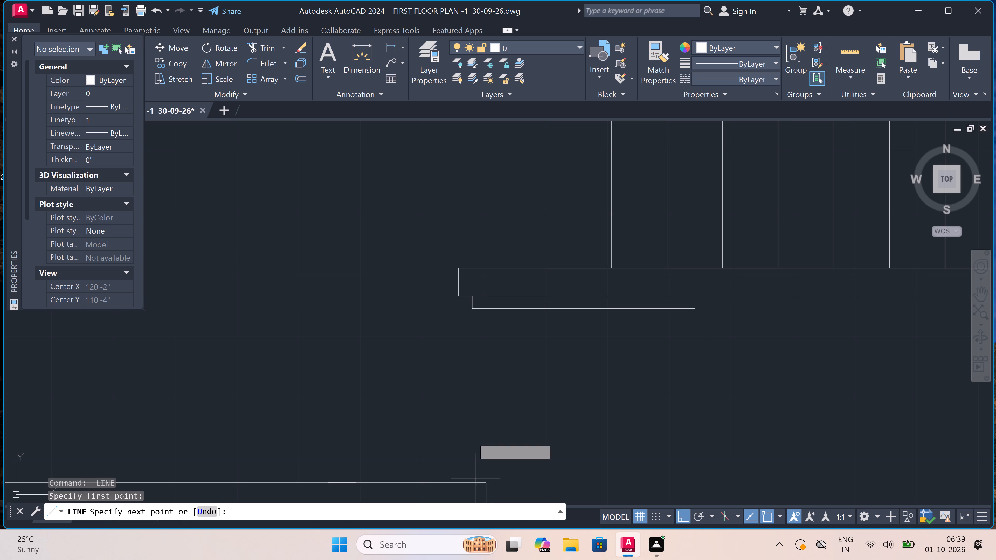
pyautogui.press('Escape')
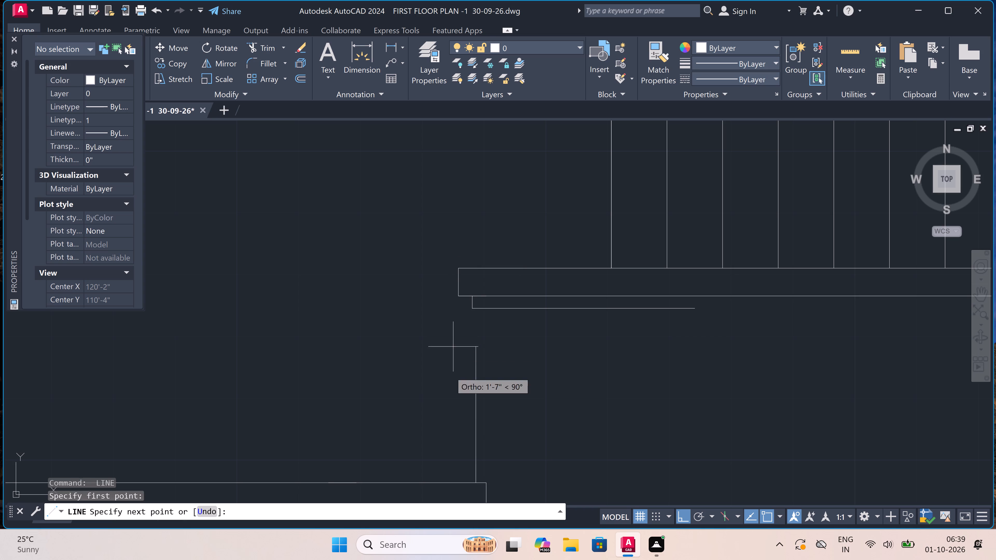
# Draw a 2" door-jamb line north from the wall south of the DRAWING\DINING HALL entrance, near the wall's east end.
pyautogui.press('space')
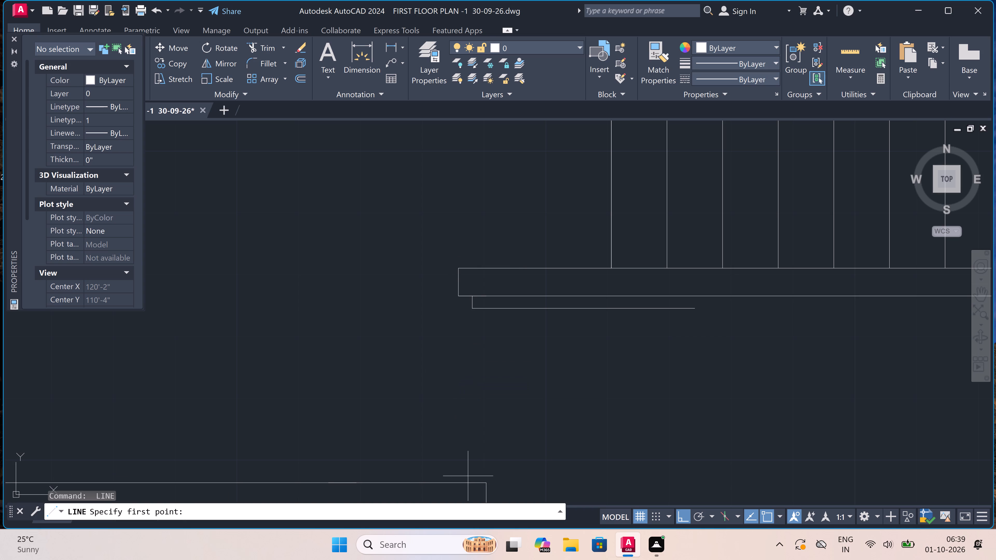
pyautogui.click(471, 482)
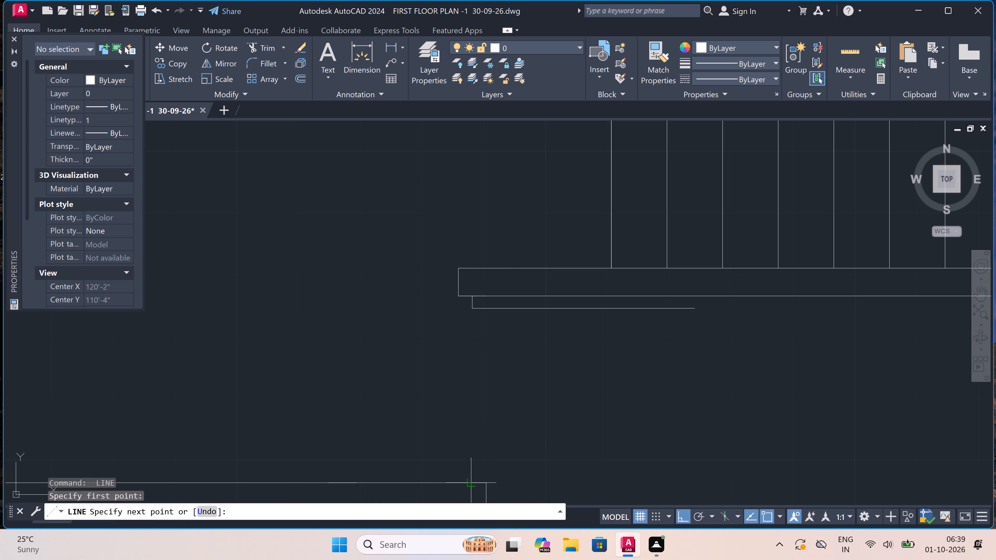
pyautogui.write('2"')
pyautogui.press('space')
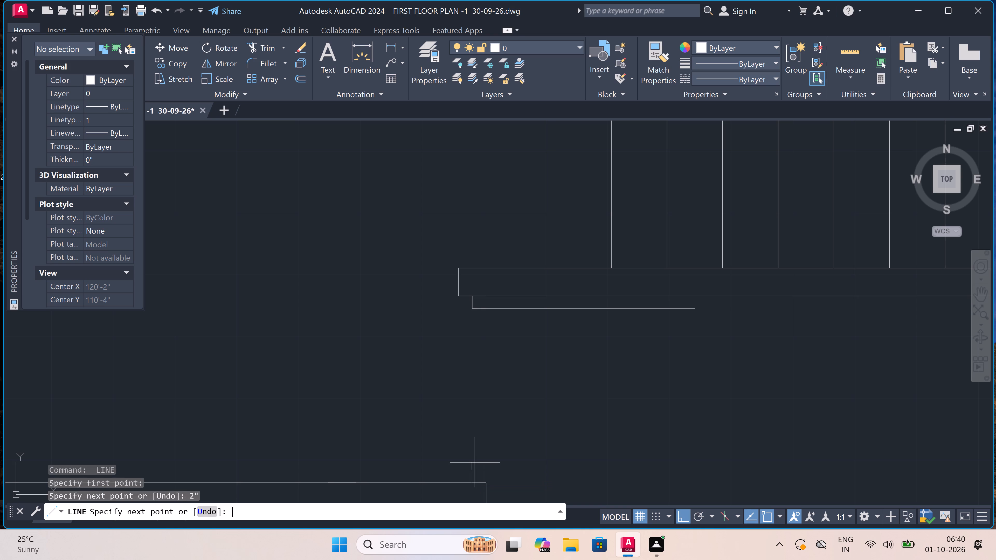
pyautogui.press('Escape')
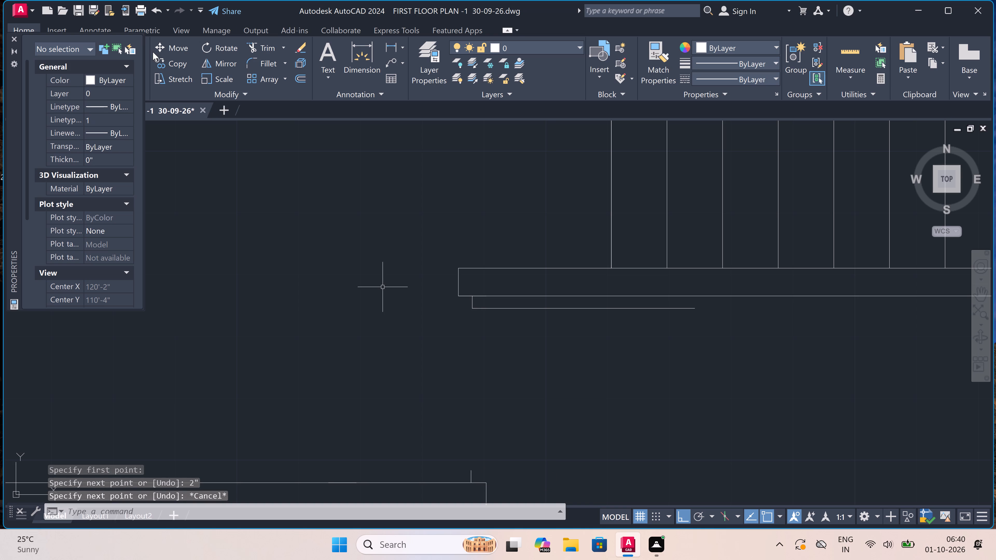
# Draw the hall entrance's door-swing arc by start, end and direction, from the 3' leaf's east end to the 2" jamb line, starting southward.
pyautogui.click(12, 37)
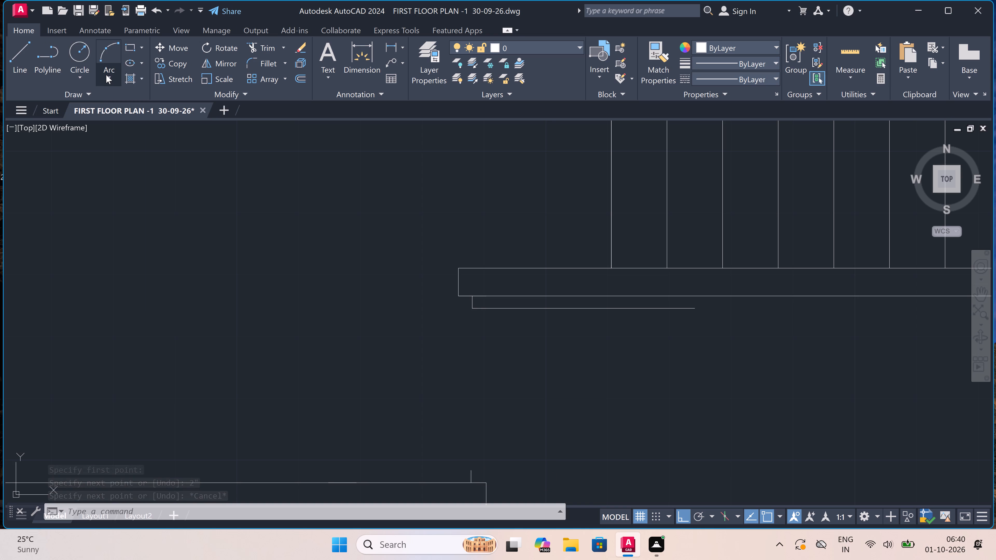
pyautogui.doubleClick(106, 75)
pyautogui.click(113, 73)
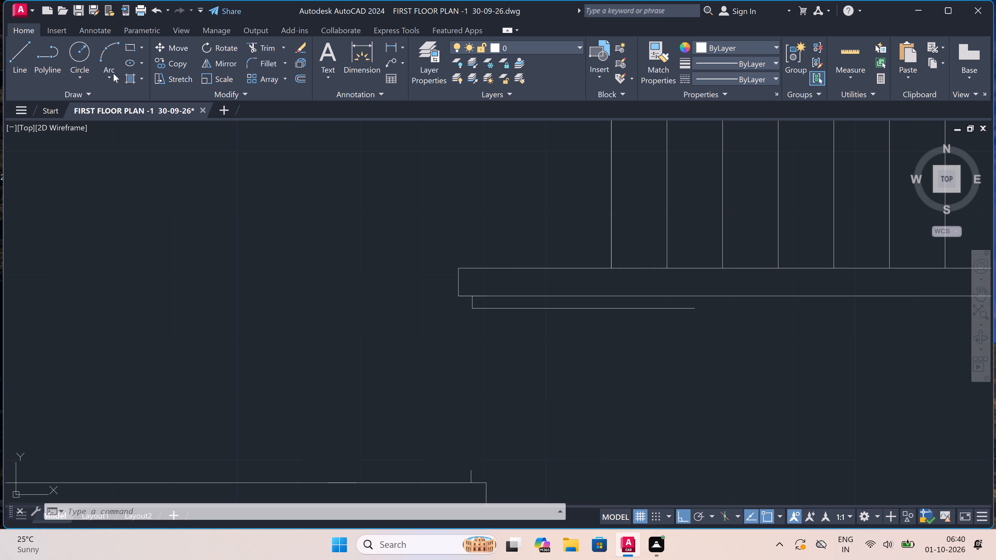
pyautogui.click(164, 232)
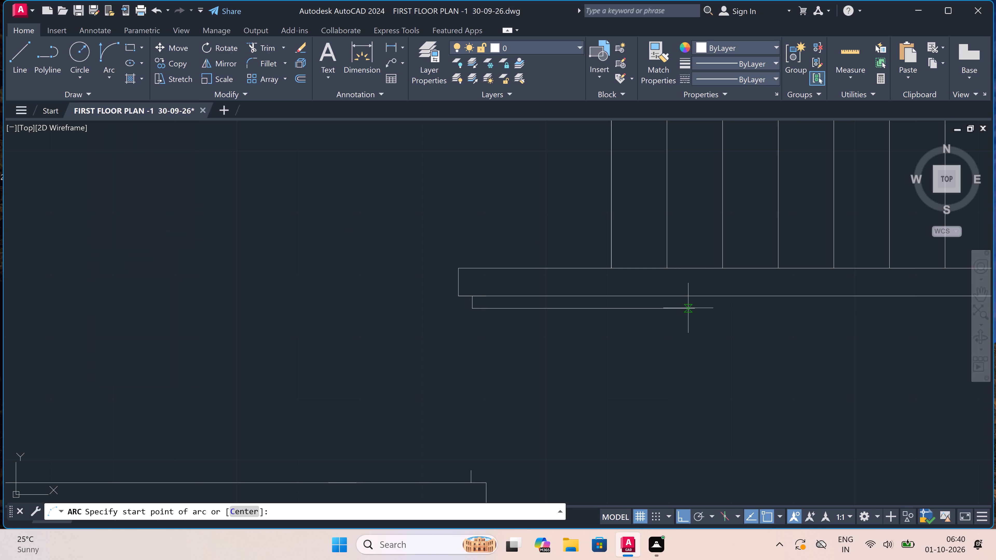
pyautogui.click(696, 308)
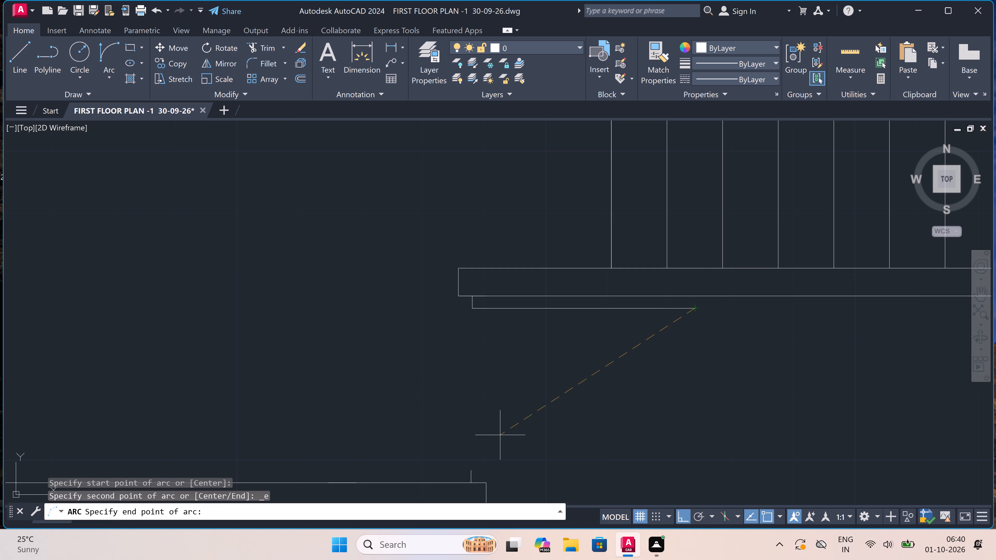
pyautogui.click(471, 470)
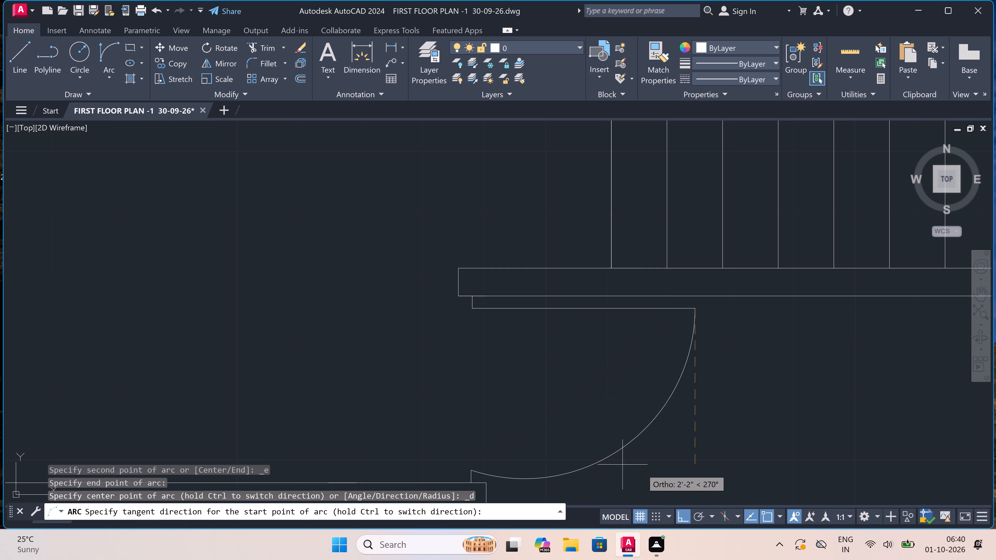
pyautogui.click(649, 471)
# Extend the wall stub southeast of the LIFT southward by drawing its west side, south end and east side as lines.
pyautogui.scroll(-6, 518, 380)
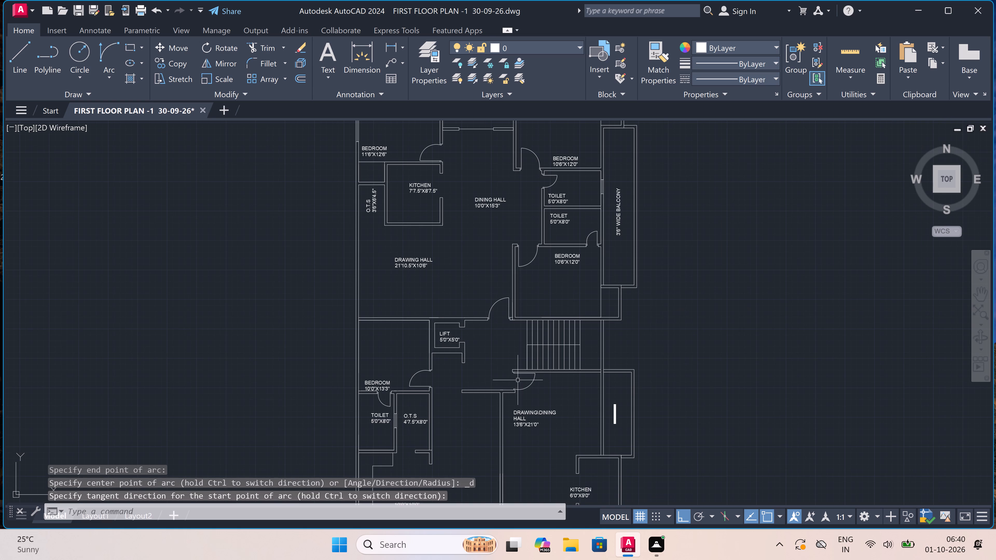
pyautogui.scroll(3, 488, 384)
pyautogui.press('l')
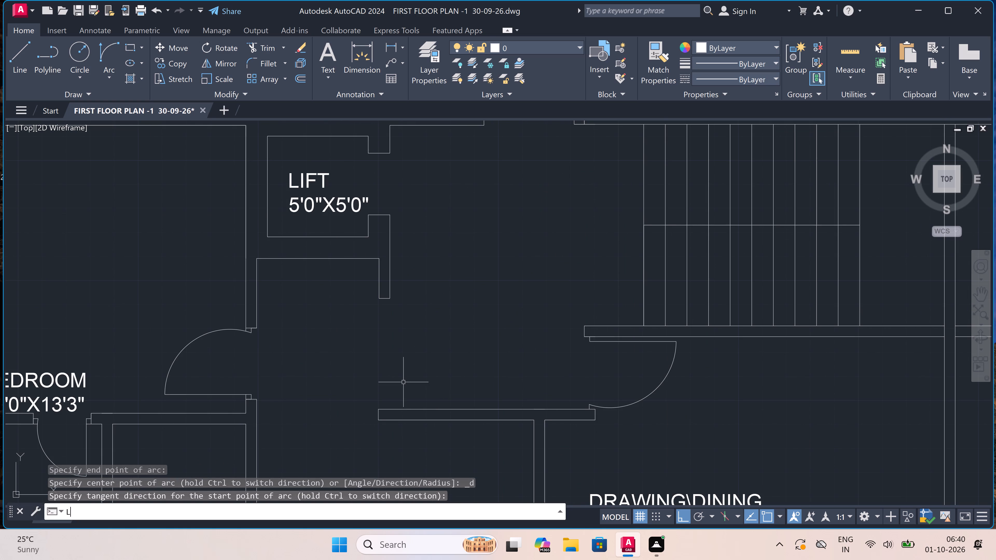
pyautogui.press('space')
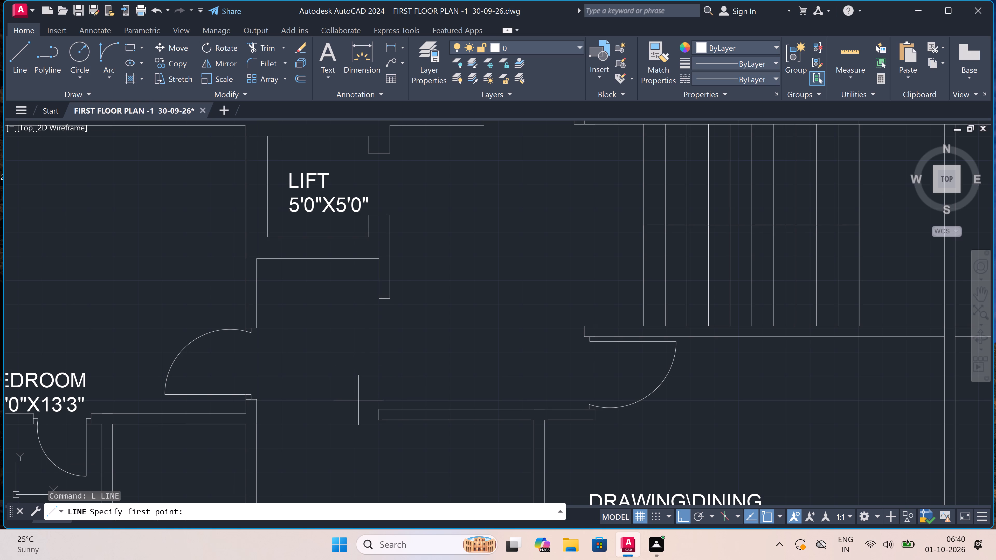
pyautogui.scroll(1, 359, 400)
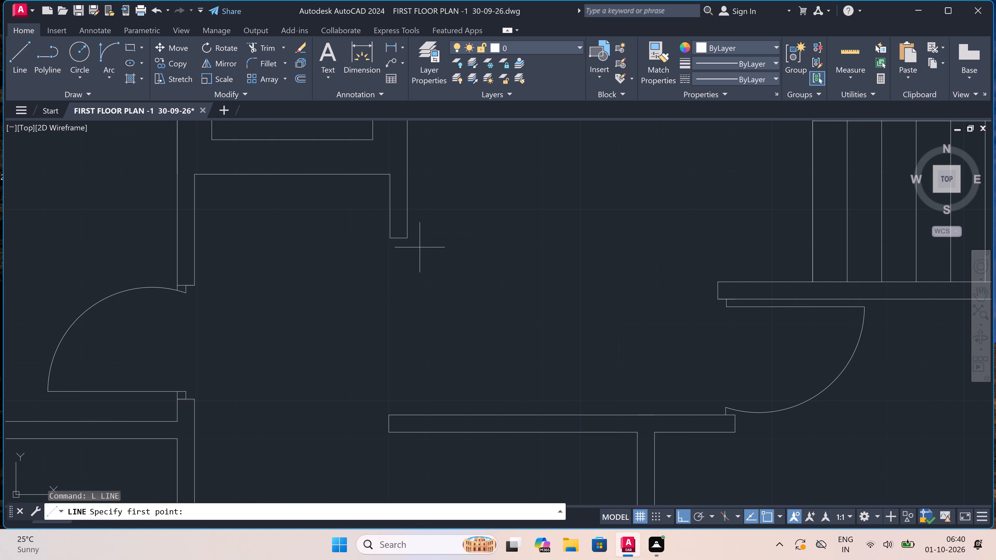
pyautogui.click(391, 239)
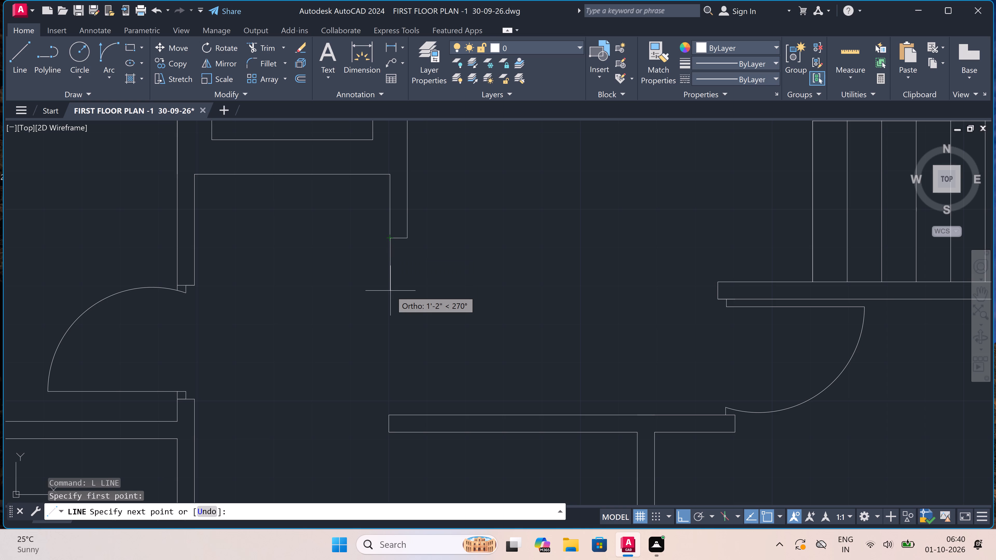
pyautogui.click(390, 299)
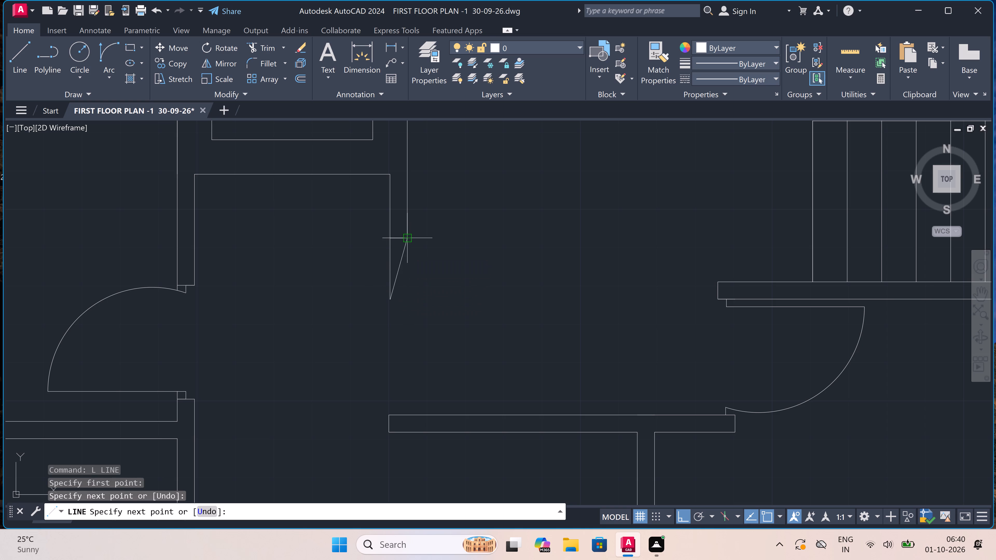
pyautogui.click(411, 300)
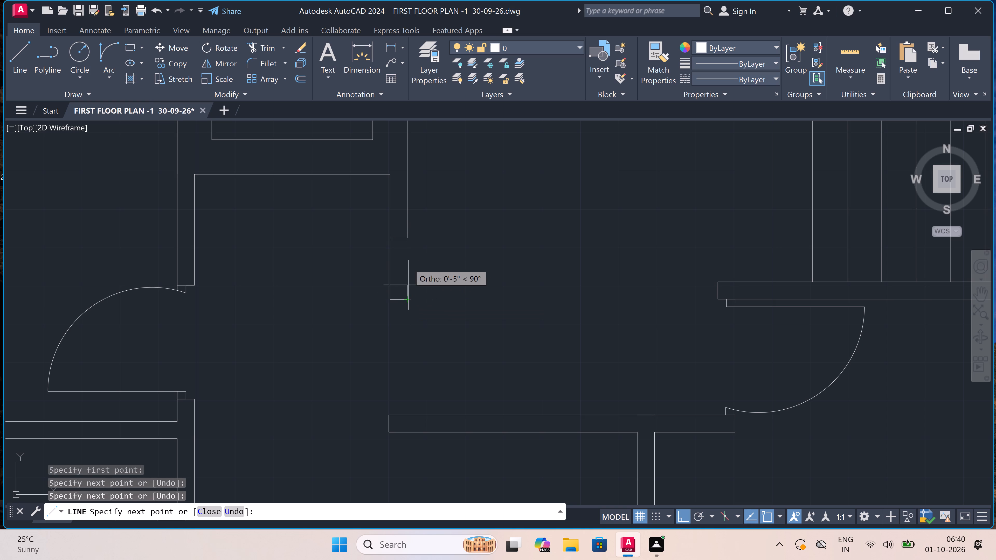
pyautogui.click(405, 228)
pyautogui.press('Escape')
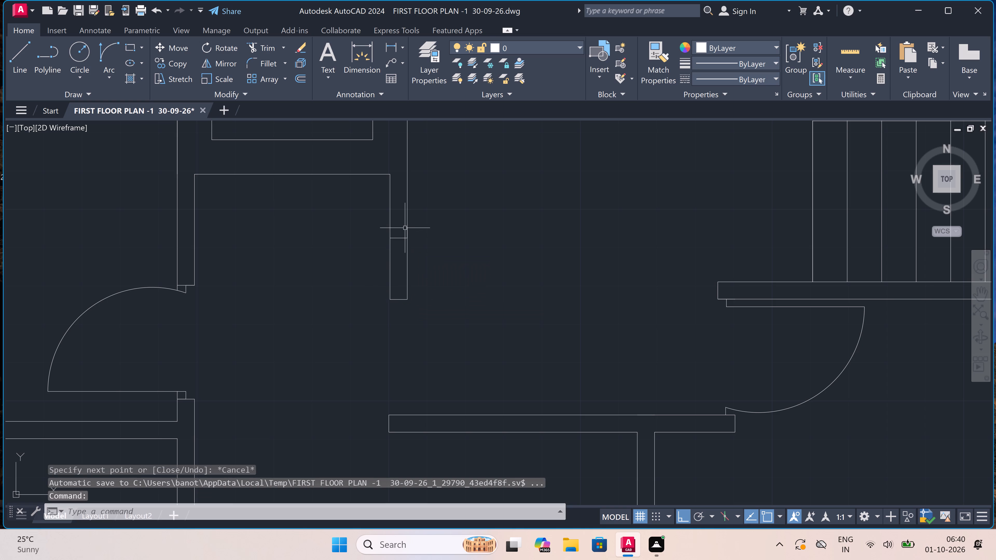
# Trim away the old end line crossing the extended wall stub south of the LIFT.
pyautogui.write('TR')
pyautogui.press('space')
pyautogui.click(400, 229)
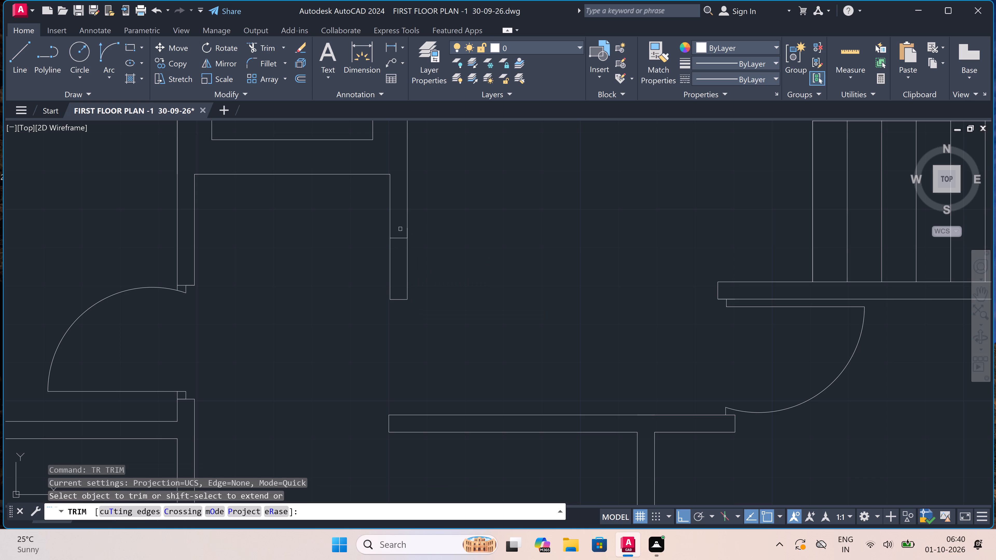
pyautogui.click(400, 251)
pyautogui.press('Escape')
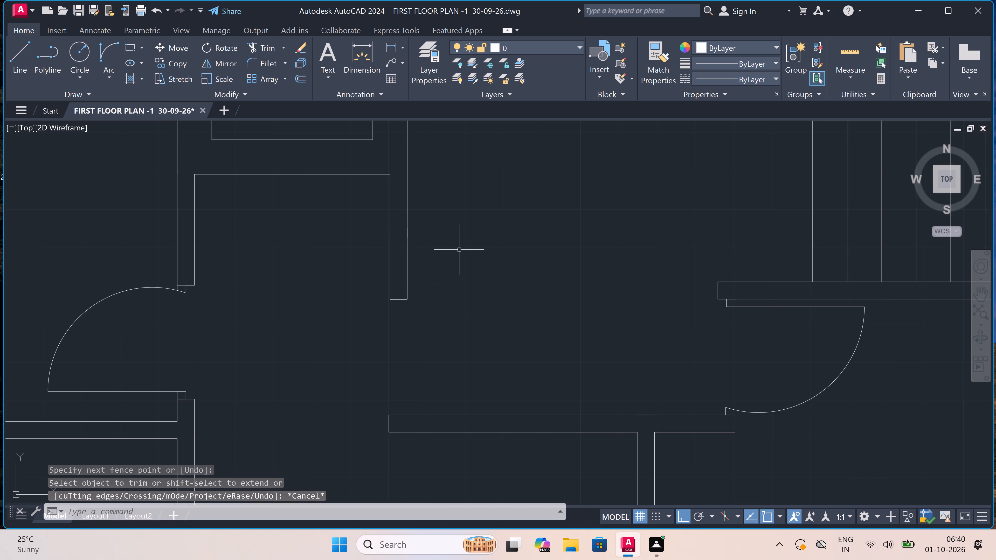
# Draw a door leaf line from the midpoint of the extended stub's south end, 2" south and 3' west.
pyautogui.write('L')
pyautogui.press('space')
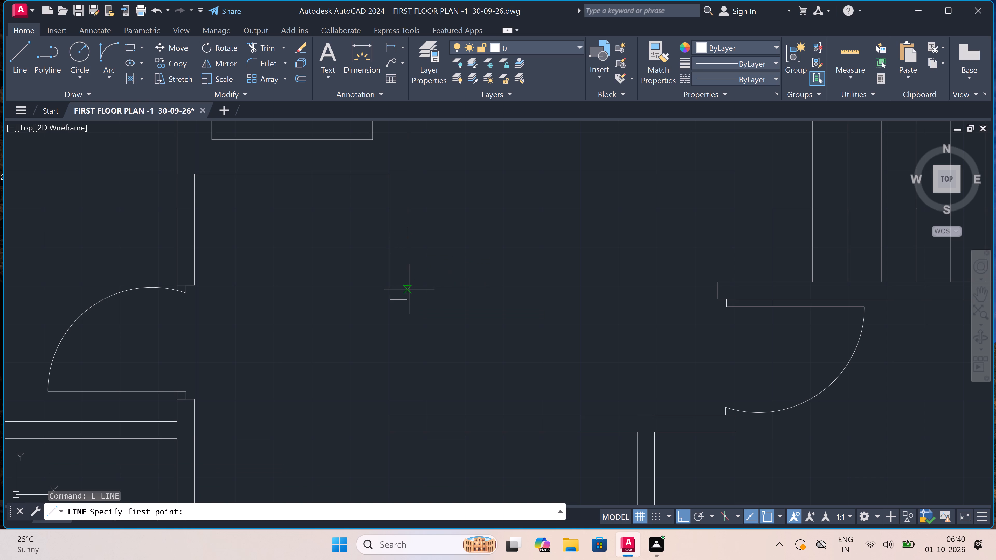
pyautogui.click(400, 296)
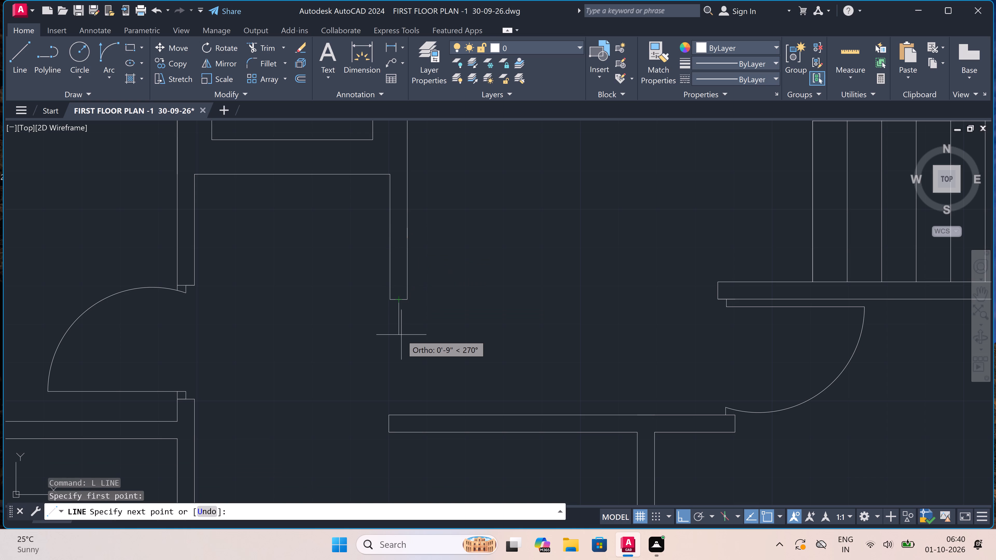
pyautogui.write('2"')
pyautogui.press('space')
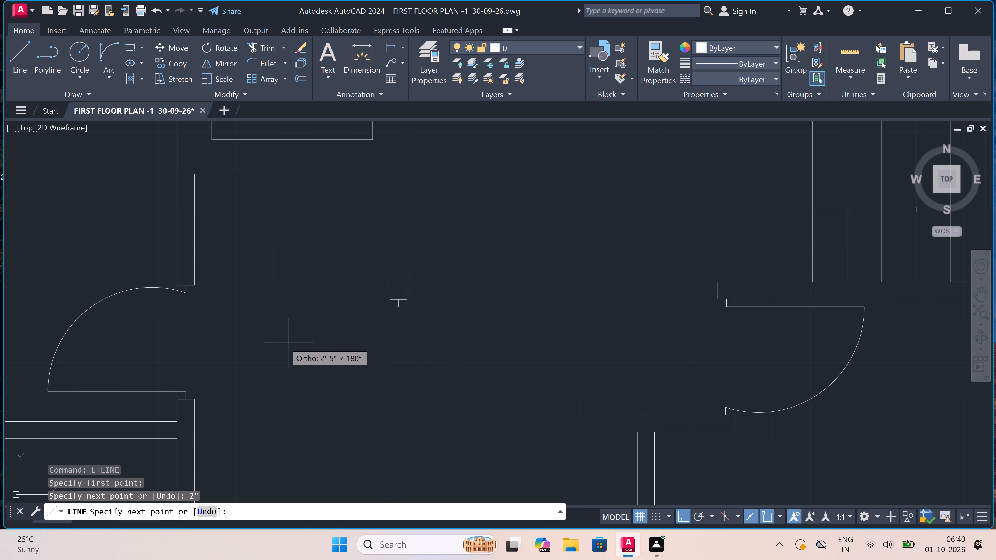
pyautogui.write("3'")
pyautogui.press('space')
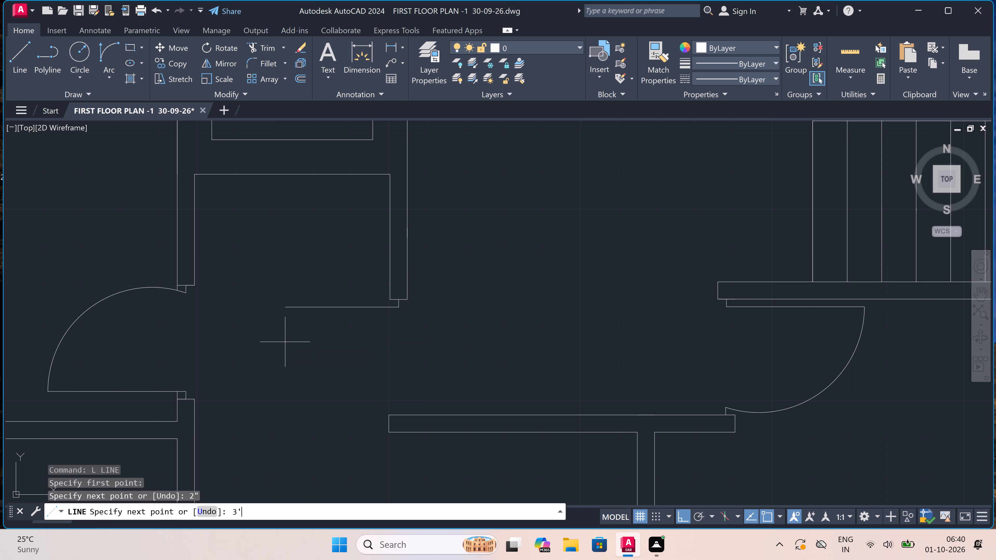
pyautogui.press('Escape')
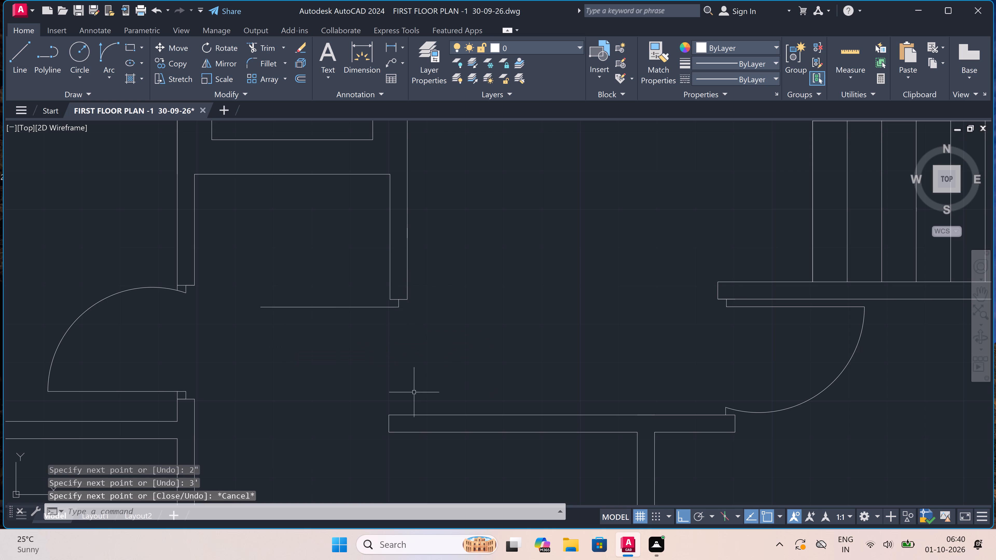
# Draw a 2" jamb line north from the wall facing the extended stub, near that wall's west end.
pyautogui.press('space')
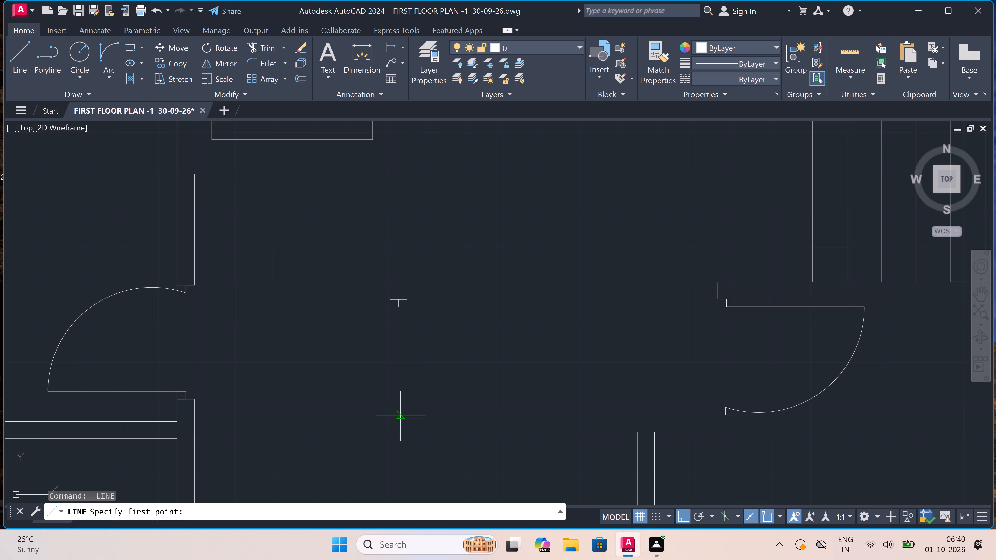
pyautogui.click(398, 413)
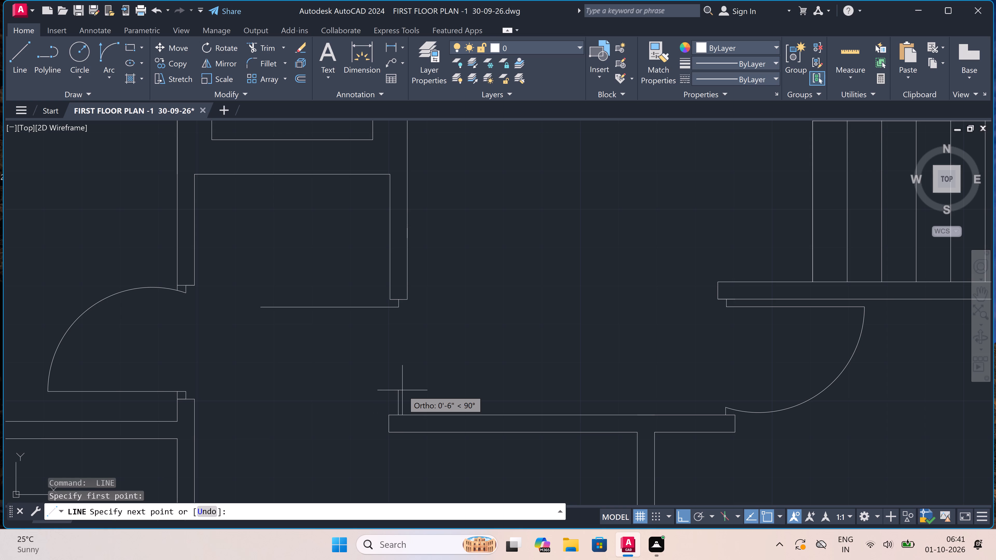
pyautogui.write('2"')
pyautogui.press('space')
pyautogui.press('Escape')
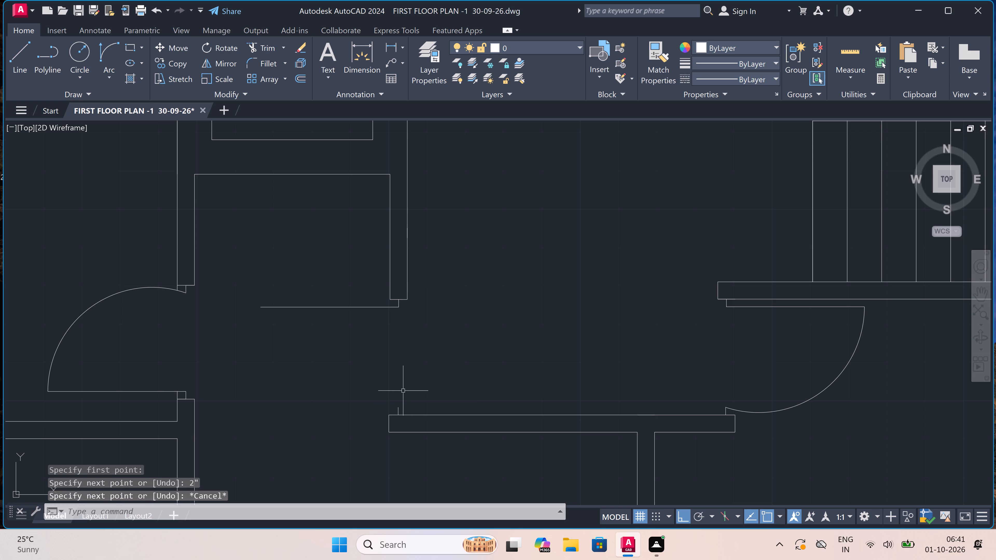
# Draw the door-swing arc by start, end and direction, from the new leaf's west end to the 2" jamb line, starting southward.
pyautogui.click(108, 48)
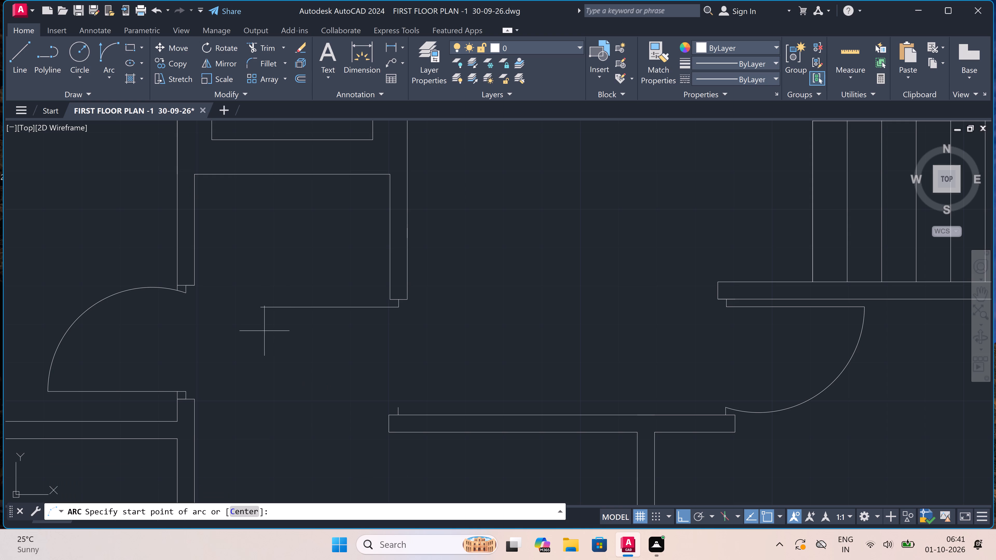
pyautogui.click(257, 308)
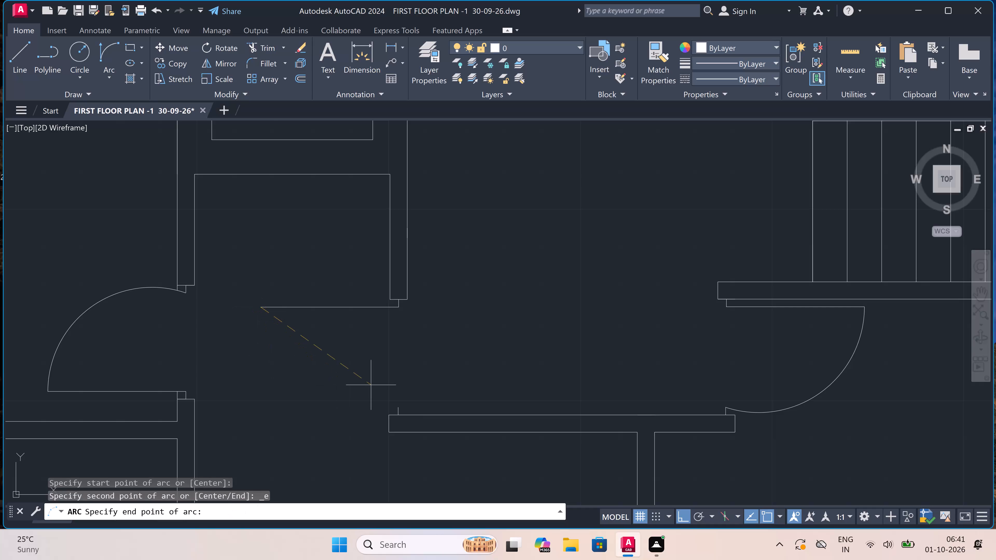
pyautogui.doubleClick(398, 408)
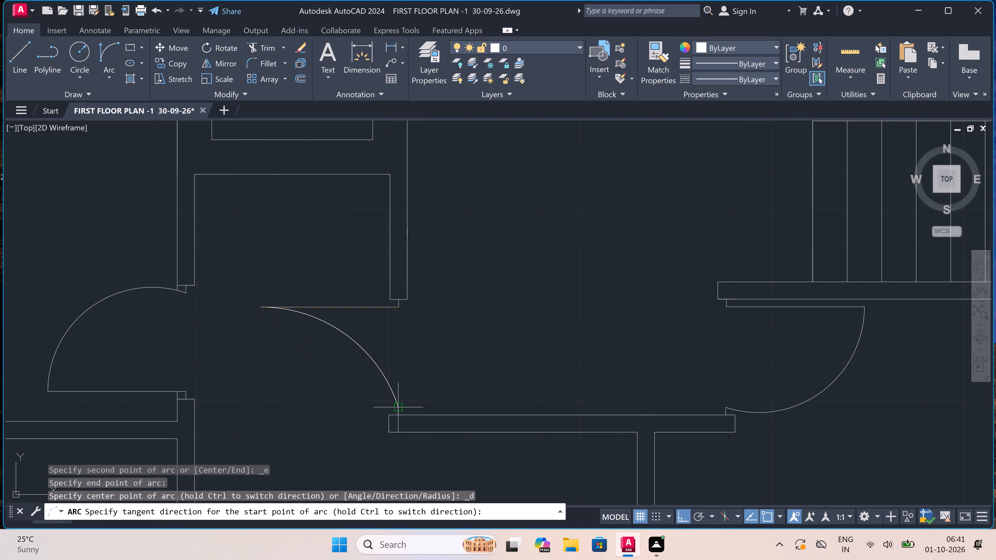
pyautogui.click(337, 448)
# Add the multiline text ENTRY just inside the lobby, below the door between LIFT and the staircase on the north wall.
pyautogui.scroll(-7, 428, 299)
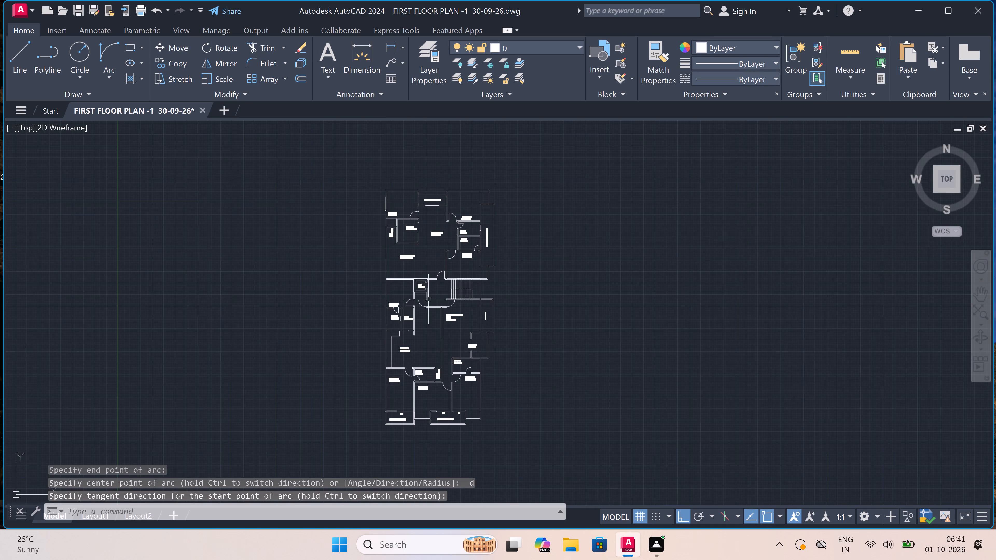
pyautogui.scroll(2, 428, 330)
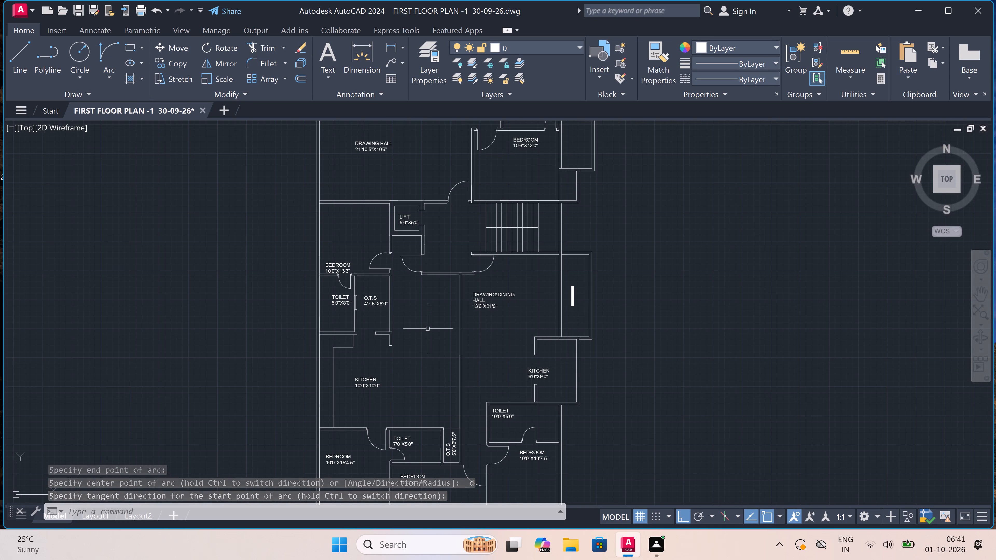
pyautogui.scroll(-2, 428, 328)
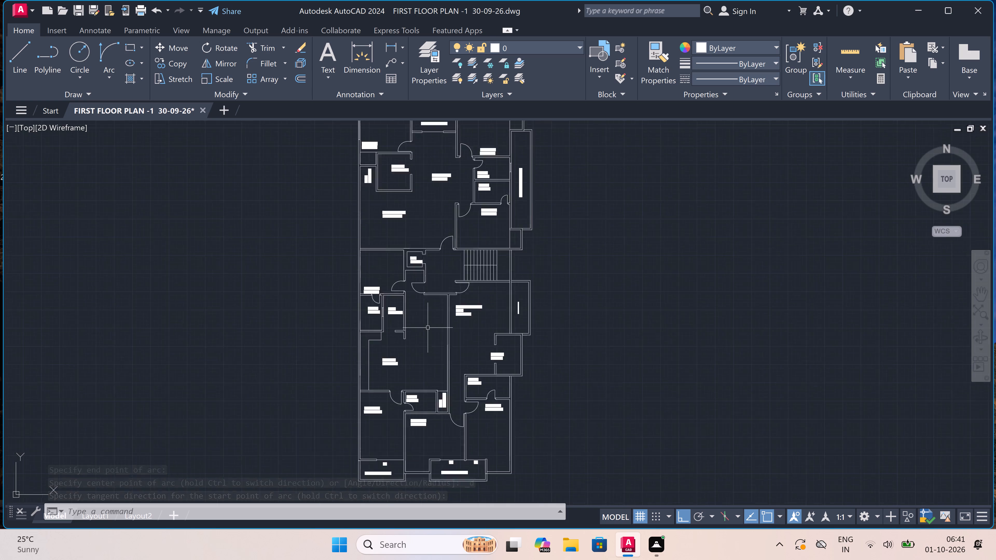
pyautogui.scroll(3, 442, 289)
pyautogui.write('MT')
pyautogui.press('space')
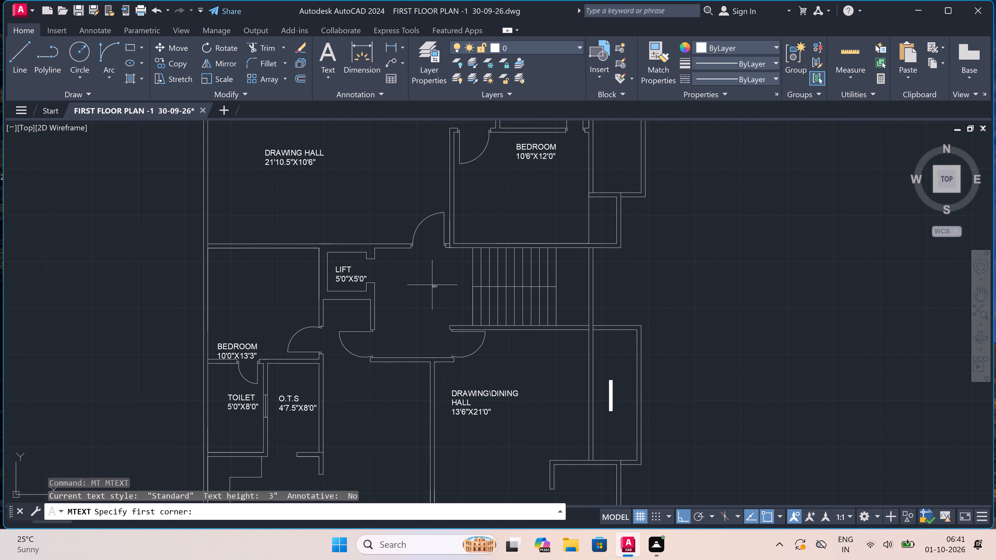
pyautogui.scroll(3, 432, 285)
pyautogui.scroll(-4, 421, 199)
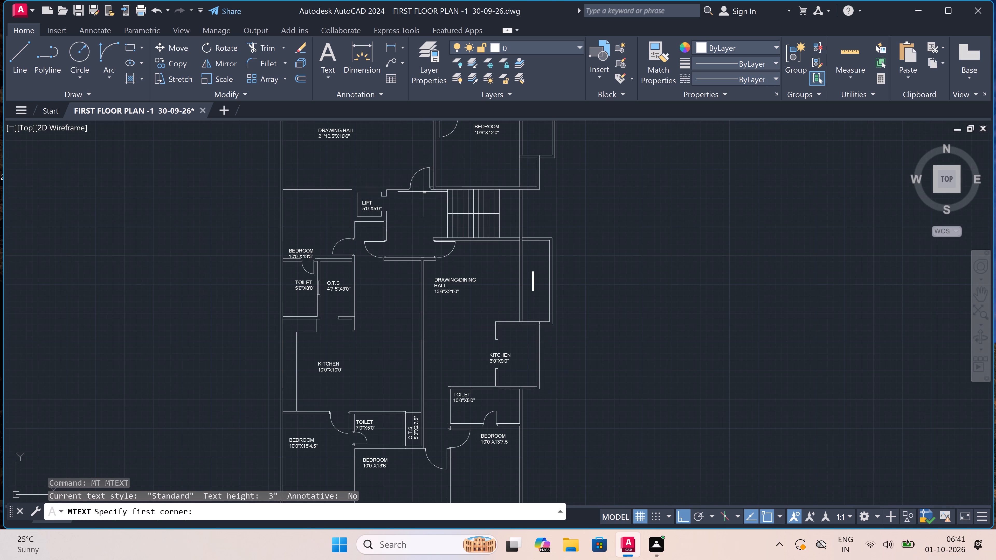
pyautogui.scroll(3, 422, 169)
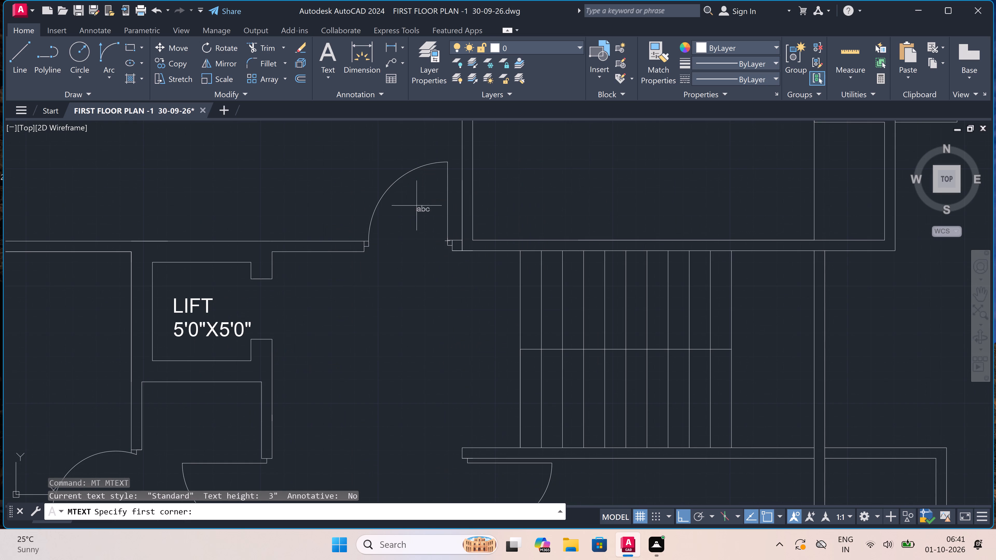
pyautogui.scroll(1, 384, 274)
pyautogui.click(383, 260)
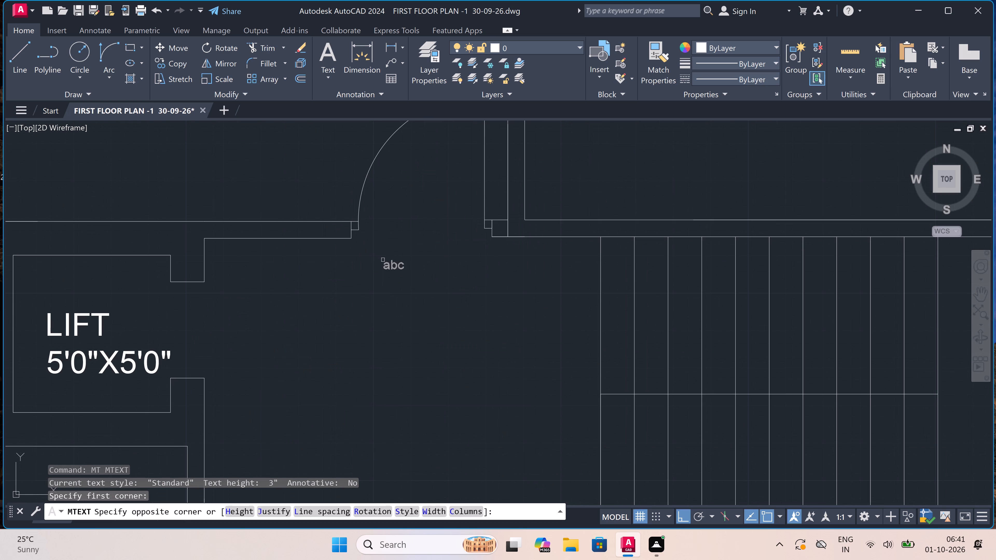
pyautogui.click(472, 264)
pyautogui.write('EM')
pyautogui.press('BackSpace')
pyautogui.write('NTRY')
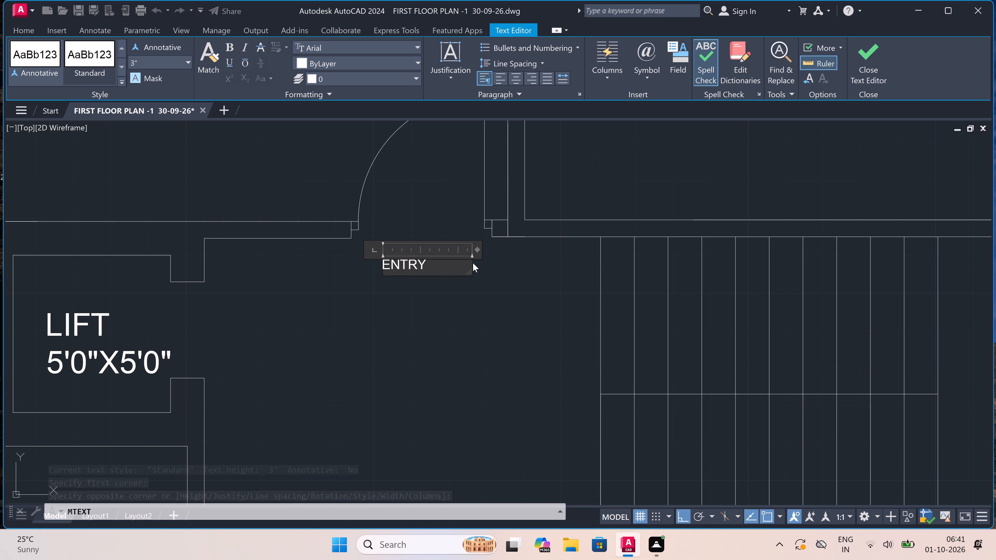
pyautogui.click(426, 308)
# Add the multiline text ENTRY in the lobby beside the west door, south of the LIFT.
pyautogui.scroll(-4, 428, 249)
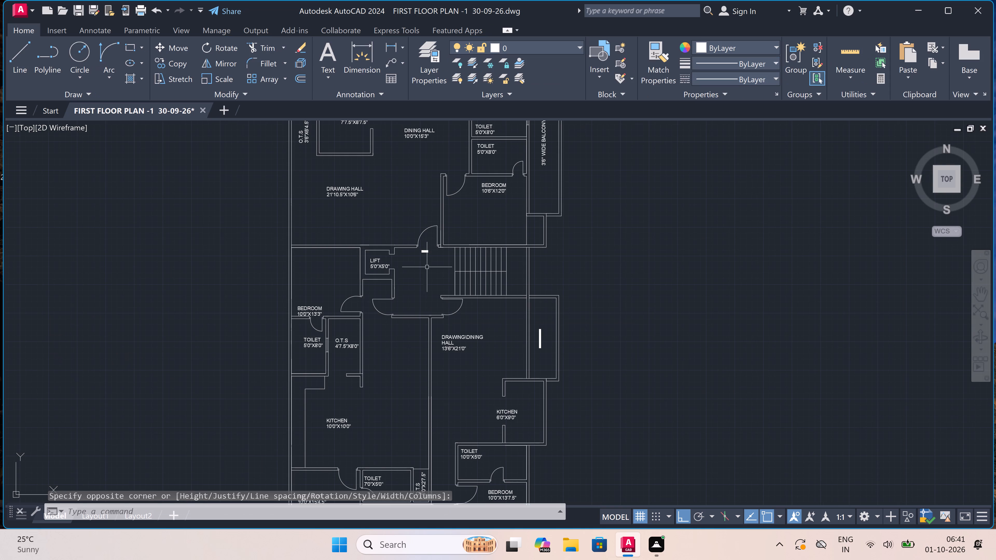
pyautogui.press('space')
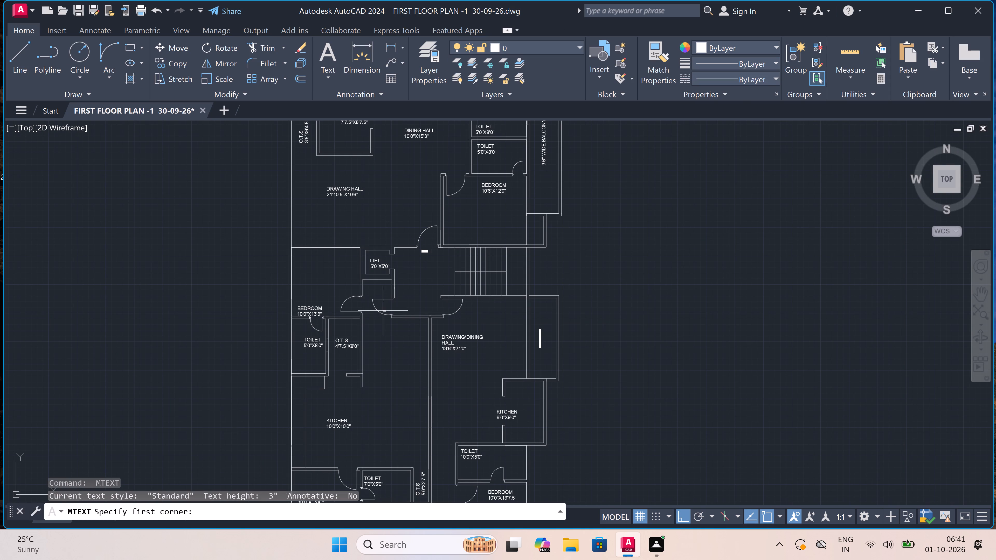
pyautogui.scroll(4, 389, 297)
pyautogui.moveTo(408, 352); pyautogui.dragTo(411, 353)
pyautogui.click(517, 362)
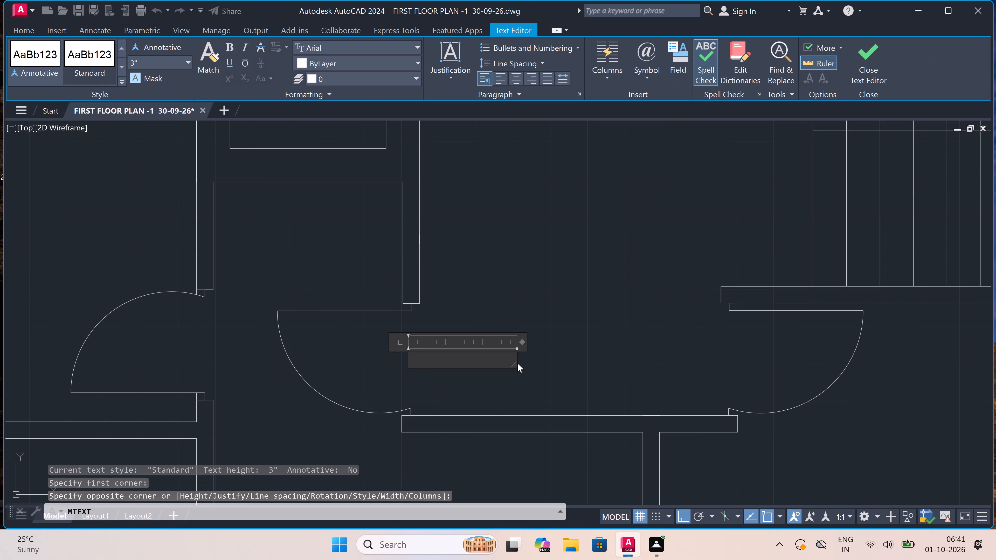
pyautogui.press('e')
pyautogui.write('NTRY')
pyautogui.click(544, 373)
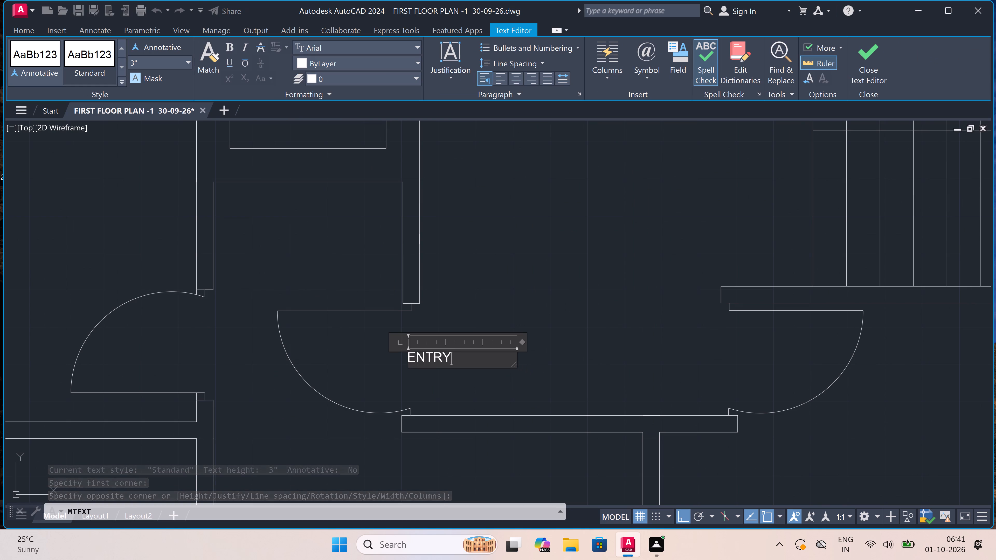
# Add the multiline text ENTRY in the lobby beside the east door leading to the DRAWING\DINING HALL.
pyautogui.scroll(-4, 529, 347)
pyautogui.scroll(3, 589, 348)
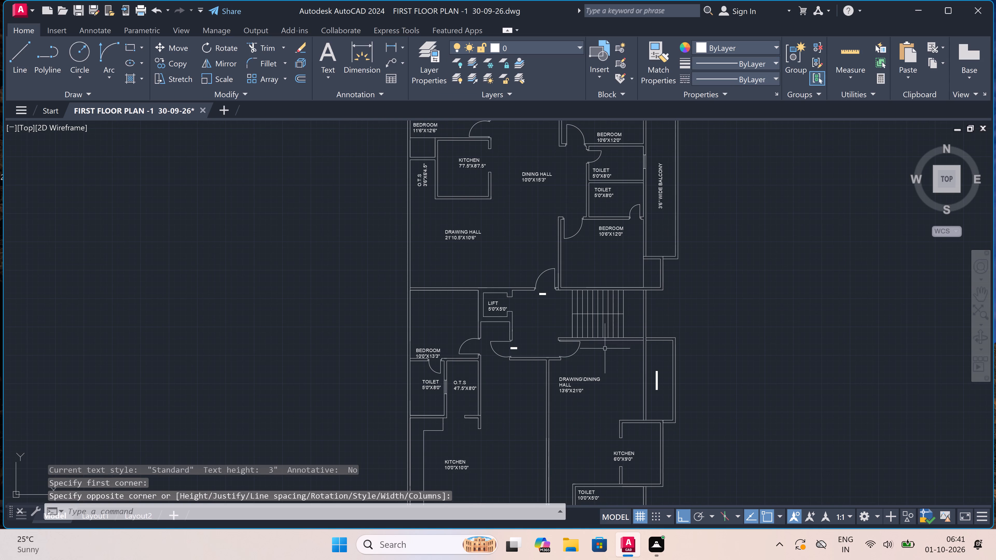
pyautogui.press('space')
pyautogui.scroll(2, 435, 353)
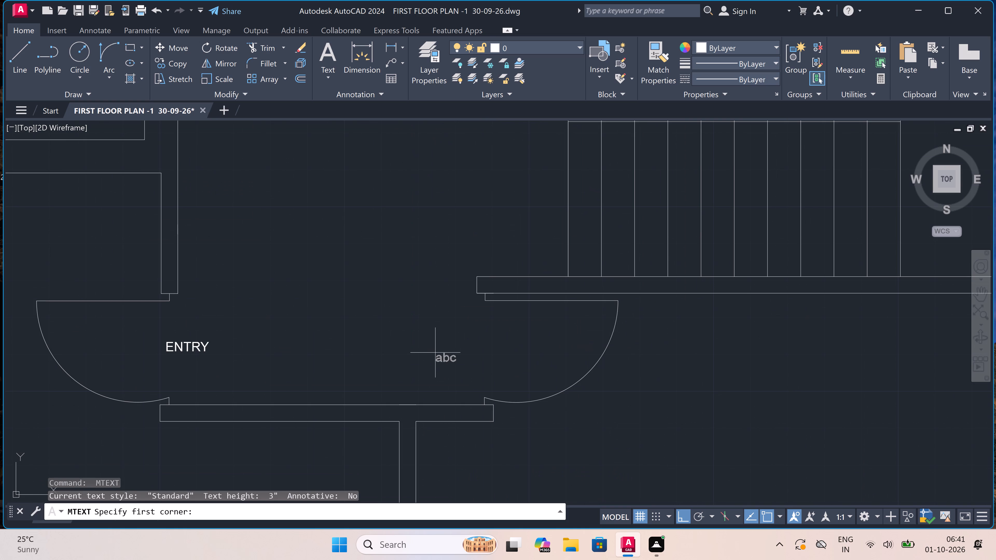
pyautogui.click(417, 347)
pyautogui.click(536, 350)
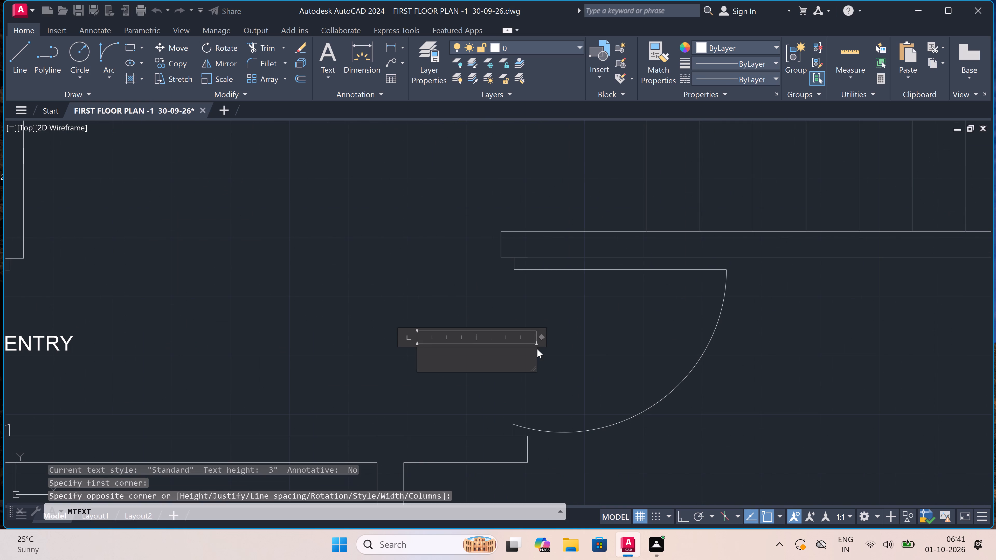
pyautogui.write('ENTRT')
pyautogui.press('BackSpace')
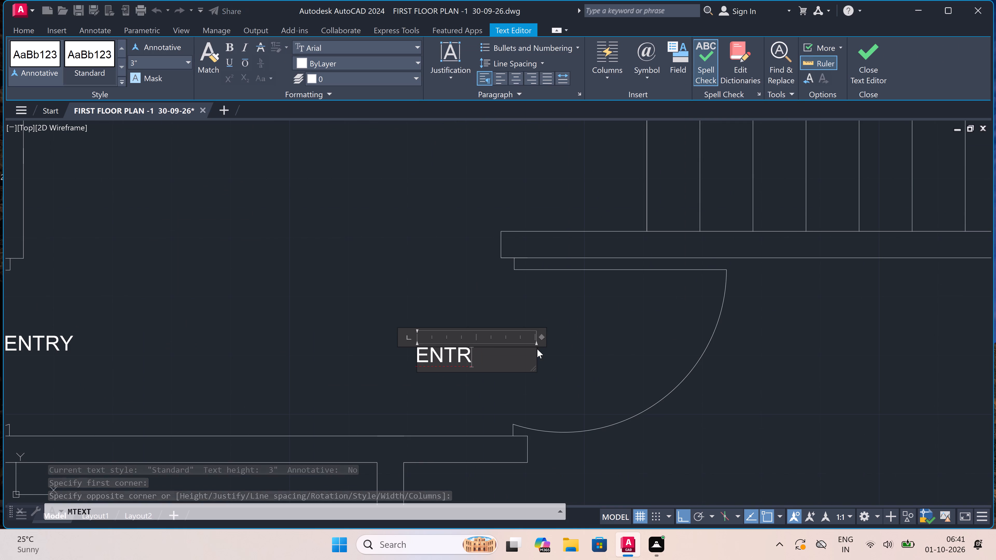
pyautogui.press('y')
pyautogui.moveTo(402, 266); pyautogui.dragTo(406, 265)
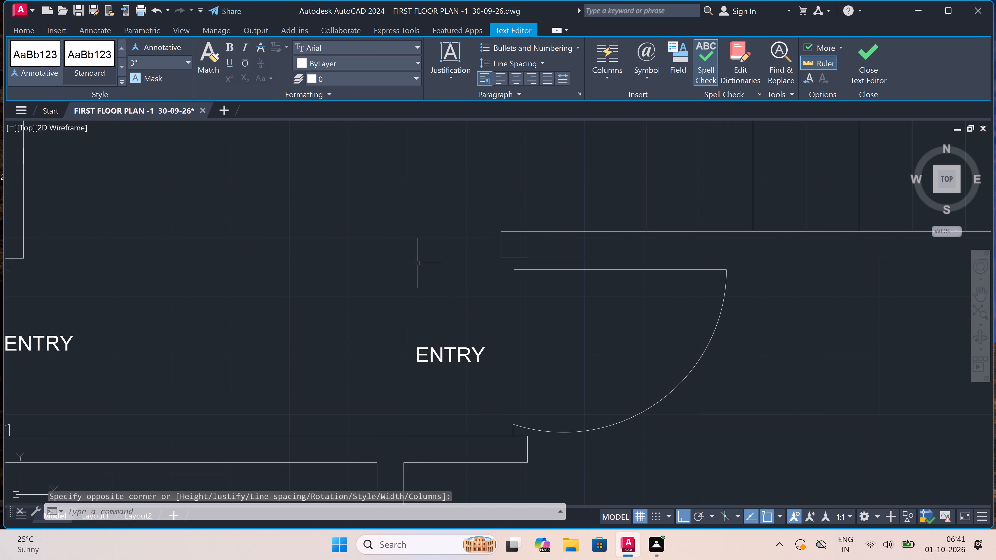
# Draw the stair direction line from west of the north flight east onto the landing, south, and back west to mid south flight.
pyautogui.scroll(-8, 482, 267)
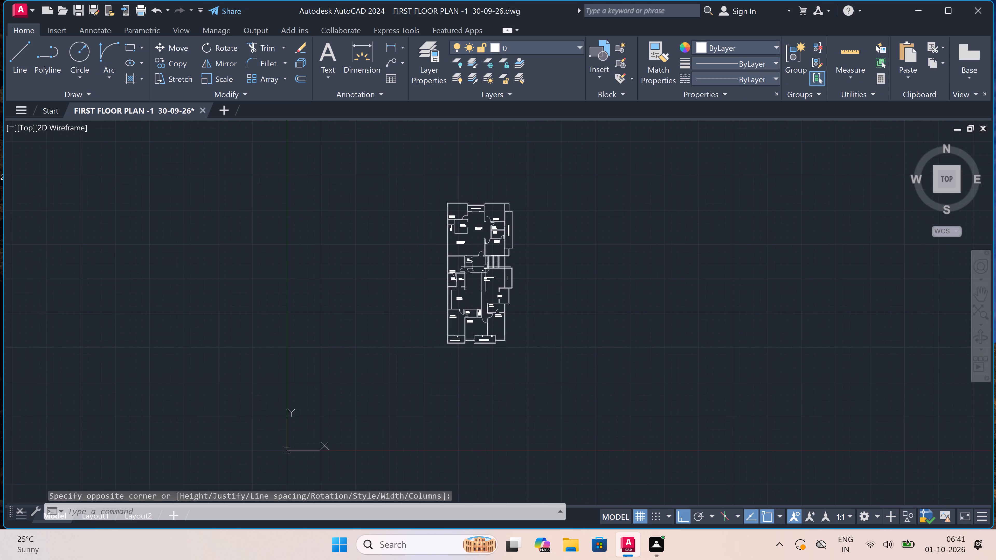
pyautogui.scroll(4, 500, 256)
pyautogui.scroll(2, 388, 286)
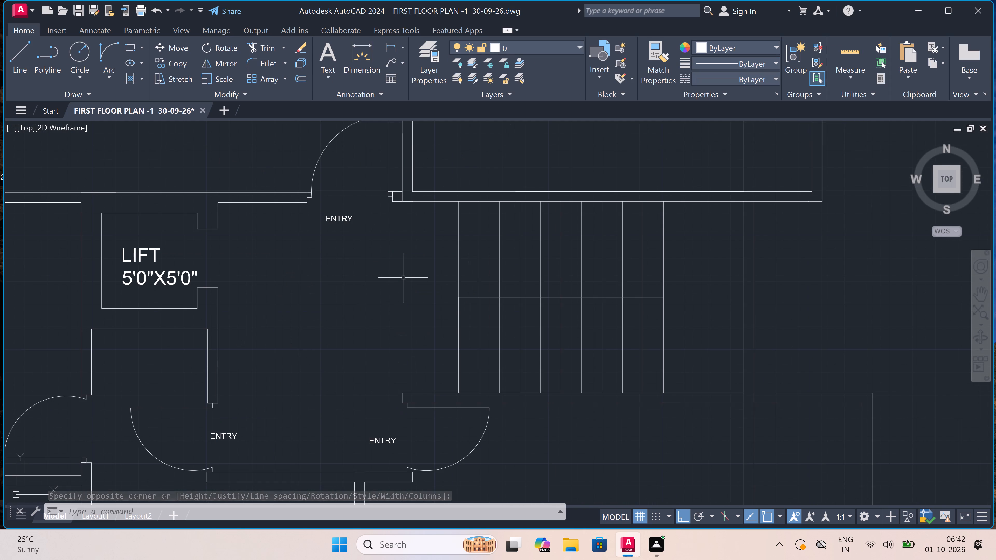
pyautogui.press('l')
pyautogui.press('space')
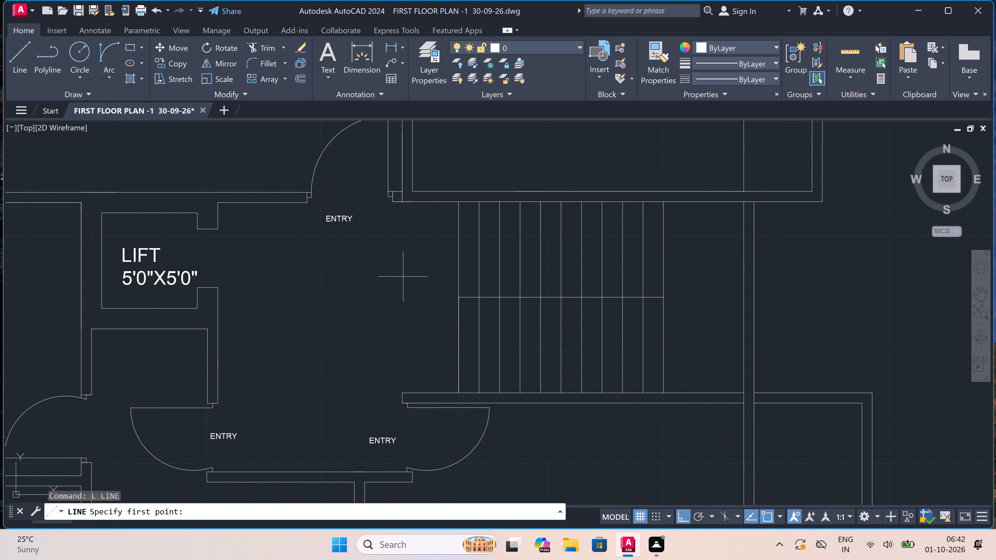
pyautogui.click(437, 241)
pyautogui.doubleClick(708, 239)
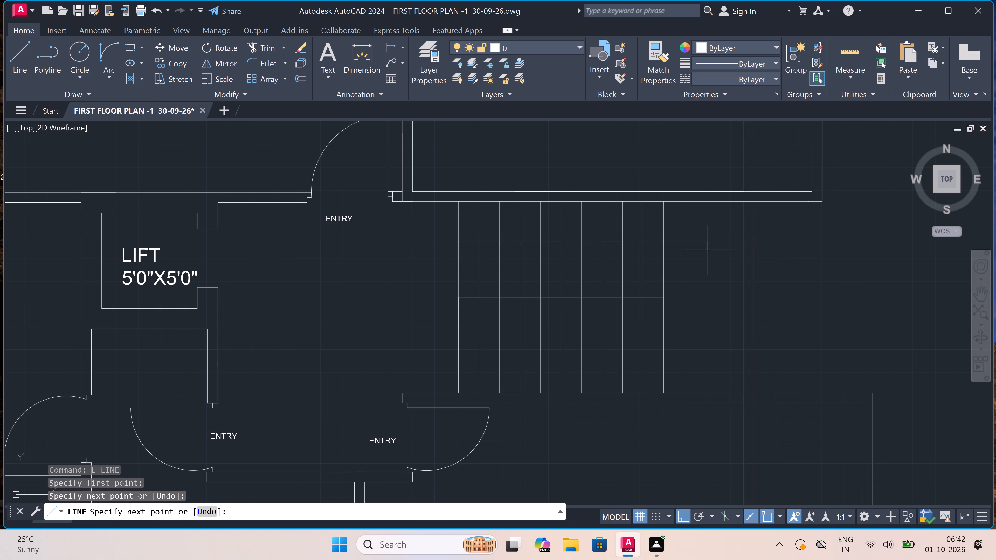
pyautogui.moveTo(710, 337); pyautogui.dragTo(713, 338)
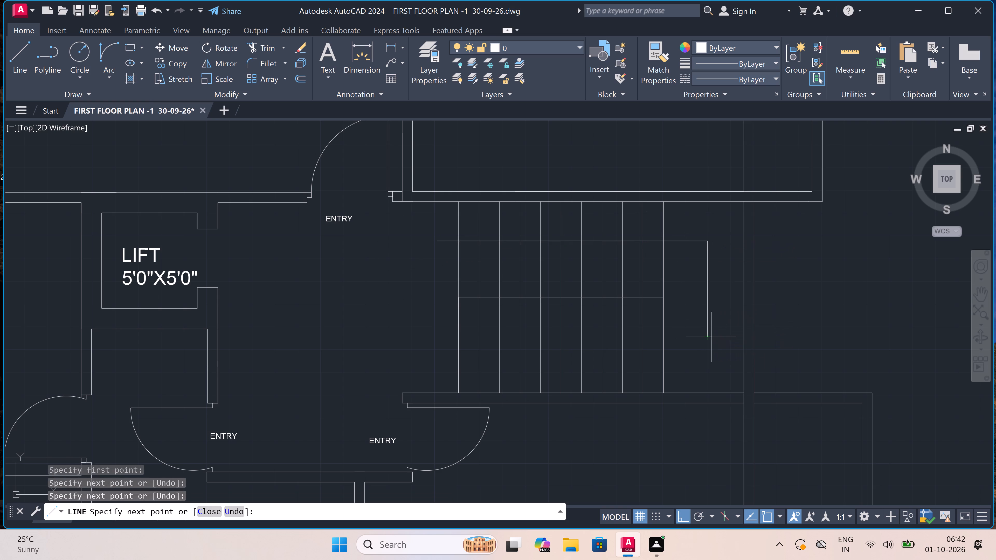
pyautogui.click(580, 339)
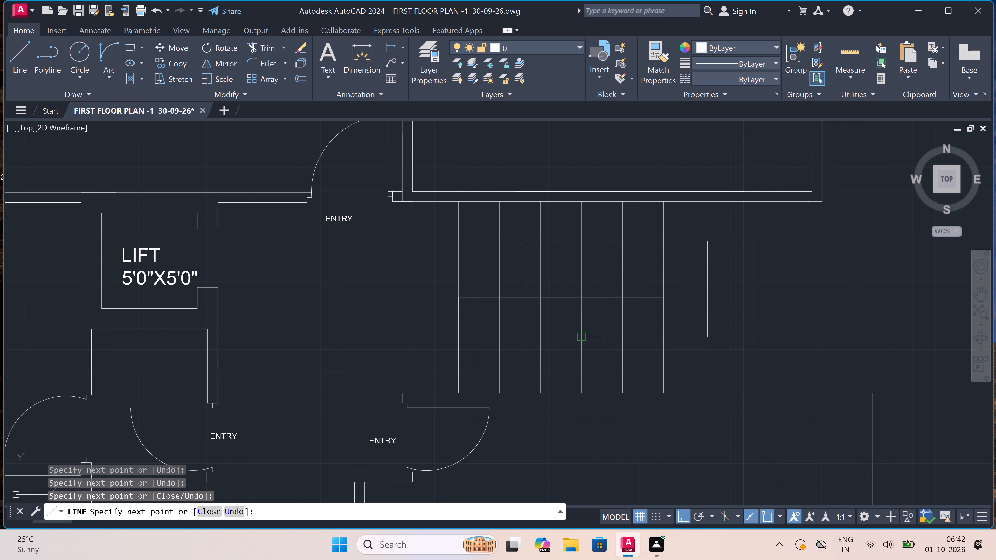
pyautogui.press('Escape')
# Add the multiline text UP at the west start of the stair direction line.
pyautogui.scroll(1, 436, 230)
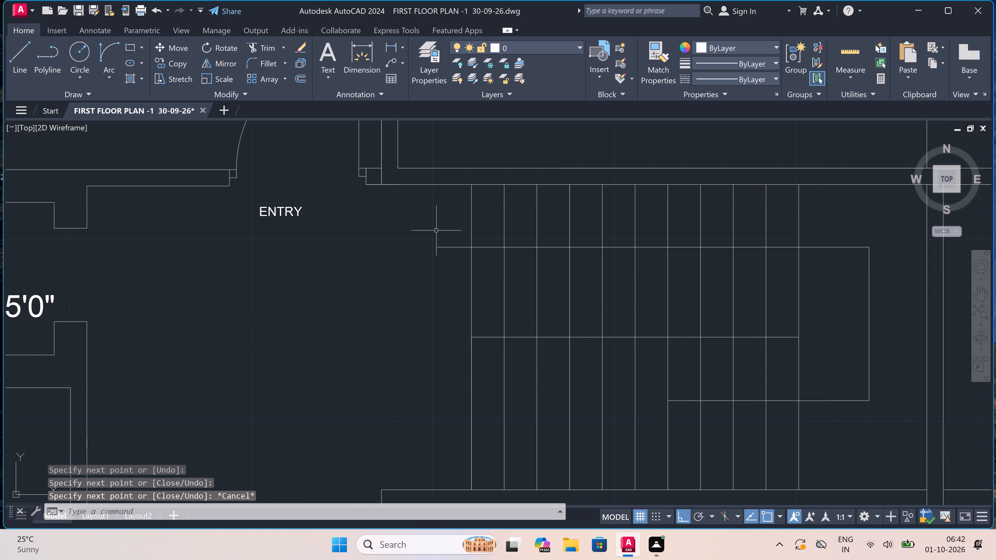
pyautogui.write('MT')
pyautogui.press('space')
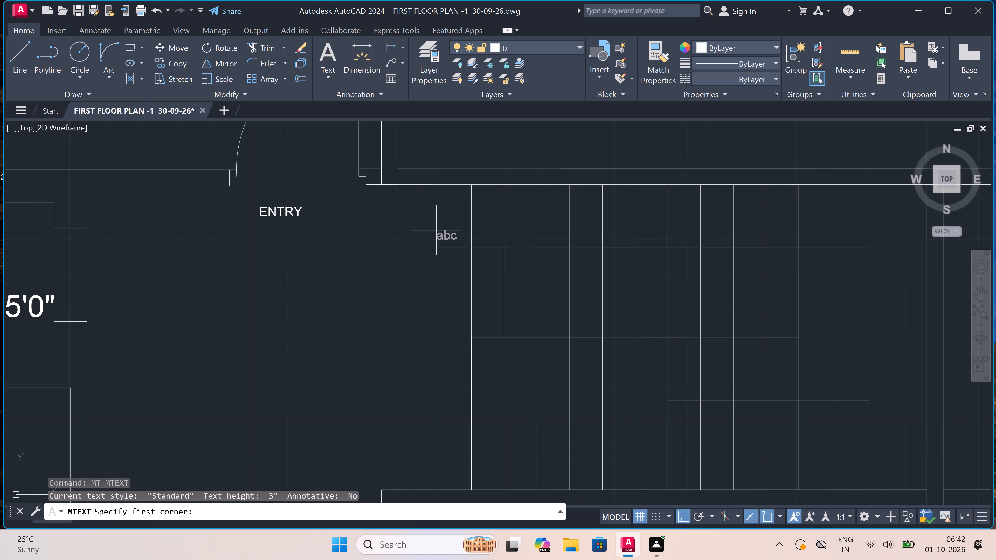
pyautogui.scroll(1, 436, 234)
pyautogui.click(404, 265)
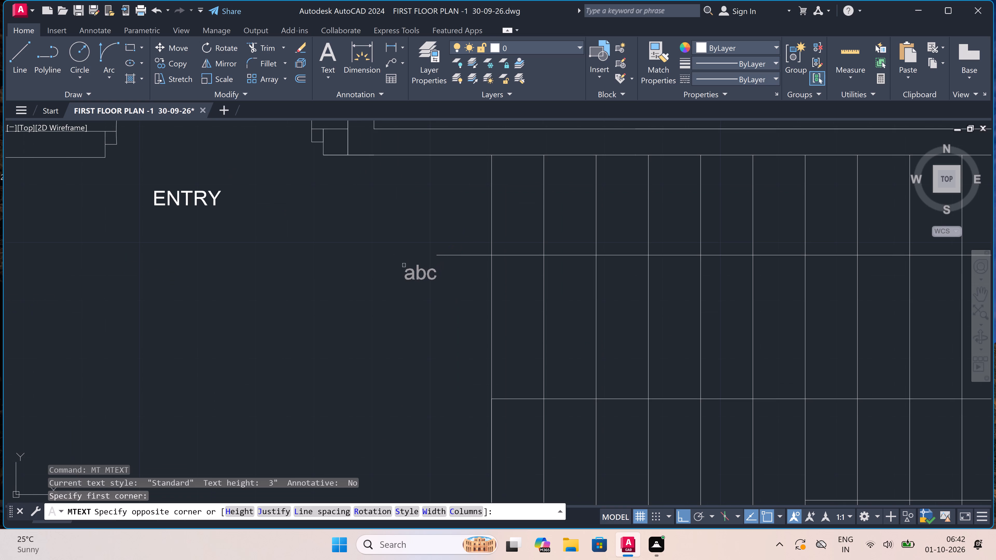
pyautogui.click(476, 283)
pyautogui.press('u')
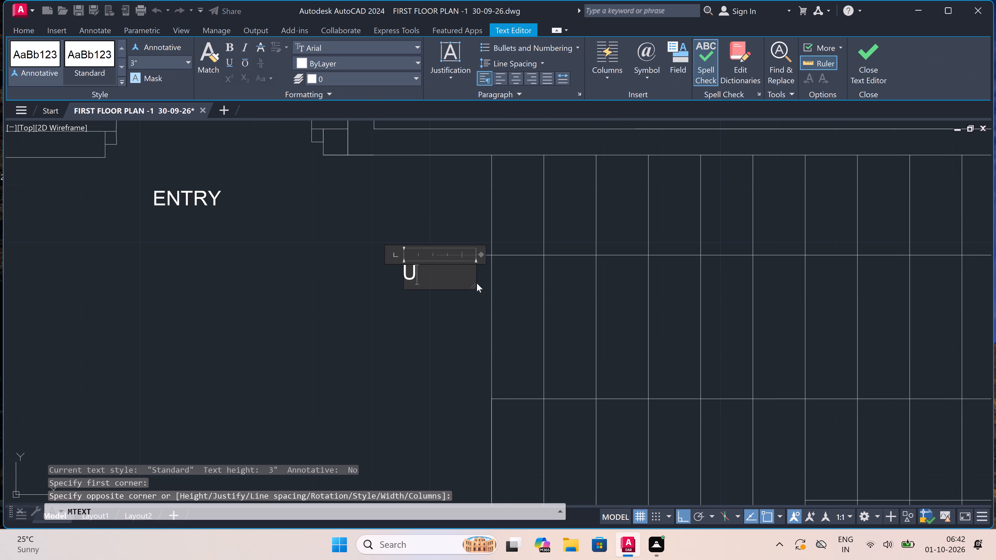
pyautogui.press('p')
pyautogui.click(407, 319)
# Set the text height of the UP label and the three lobby ENTRY labels to 5".
pyautogui.scroll(-4, 439, 261)
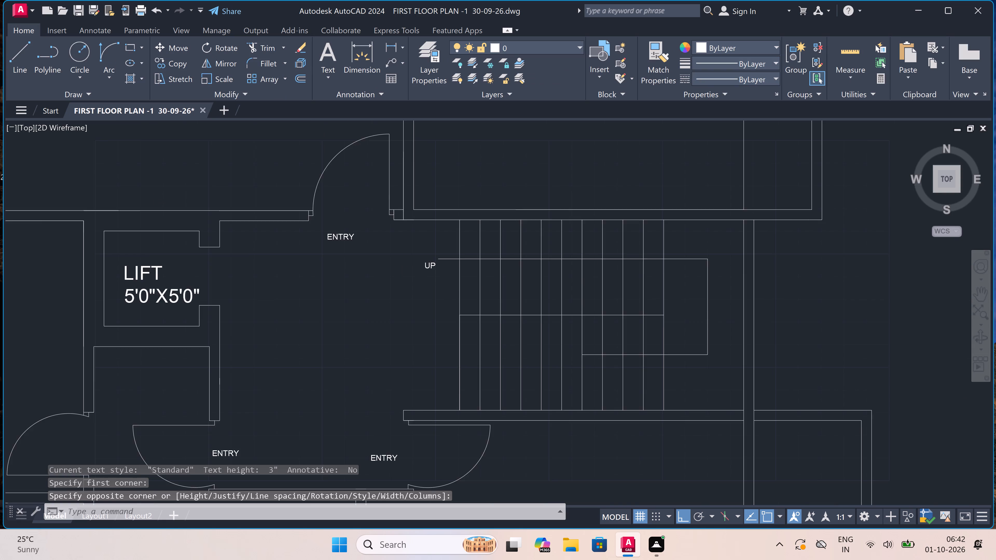
pyautogui.scroll(2, 428, 262)
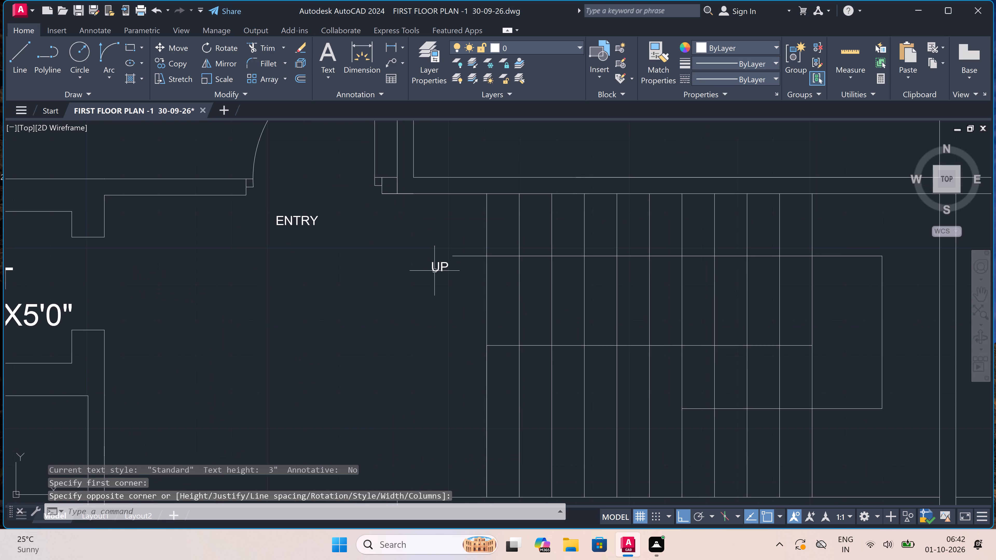
pyautogui.click(434, 271)
pyautogui.scroll(-2, 434, 271)
pyautogui.click(383, 251)
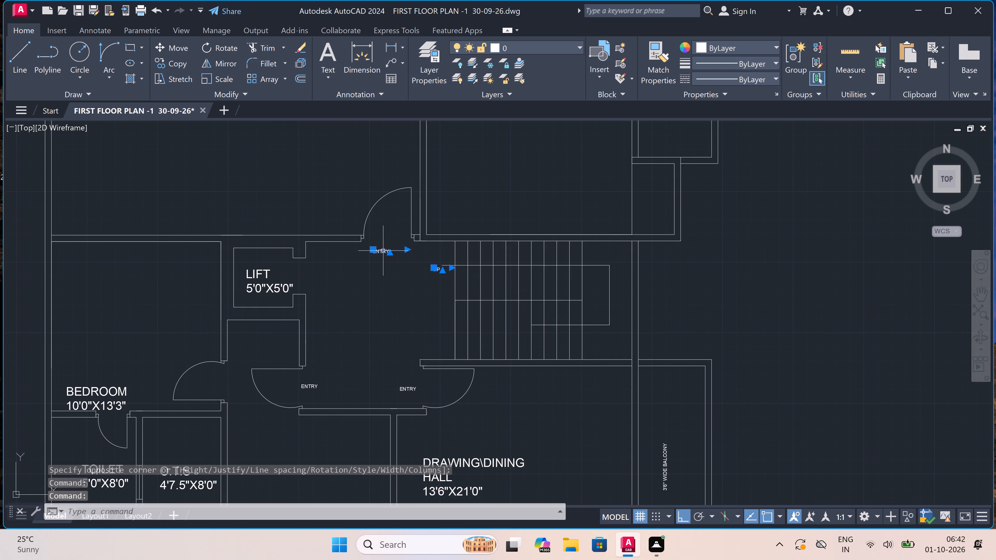
pyautogui.click(304, 385)
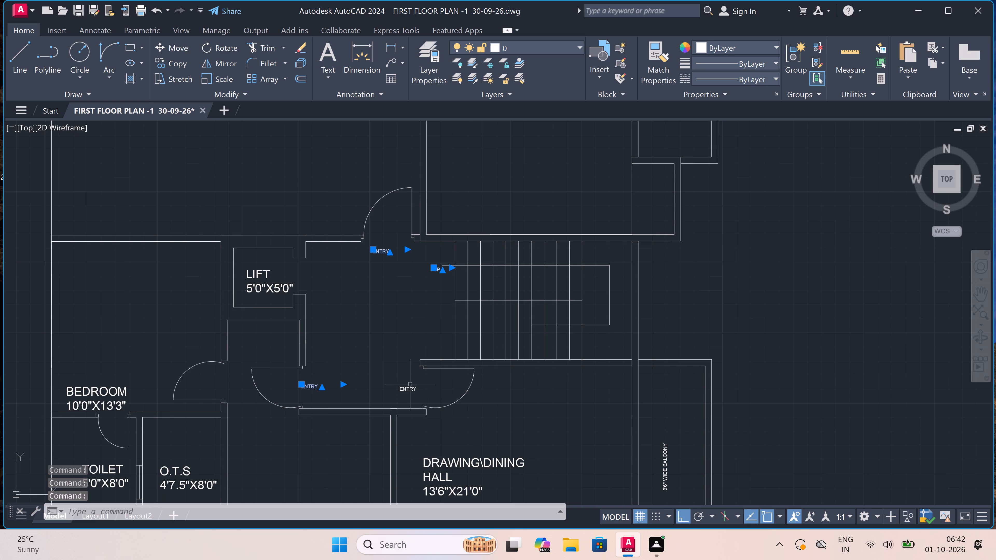
pyautogui.click(403, 390)
pyautogui.rightClick(377, 351)
pyautogui.click(421, 326)
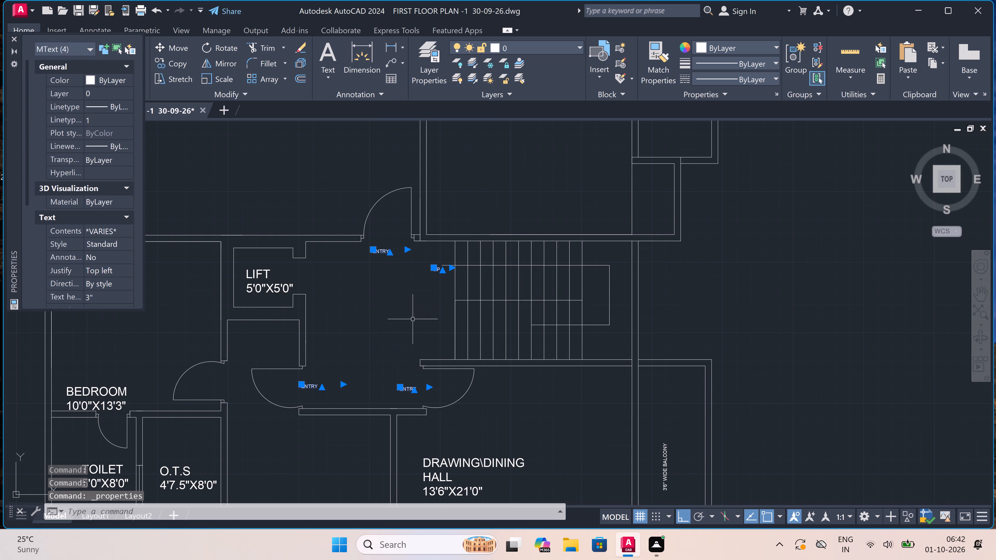
pyautogui.click(107, 305)
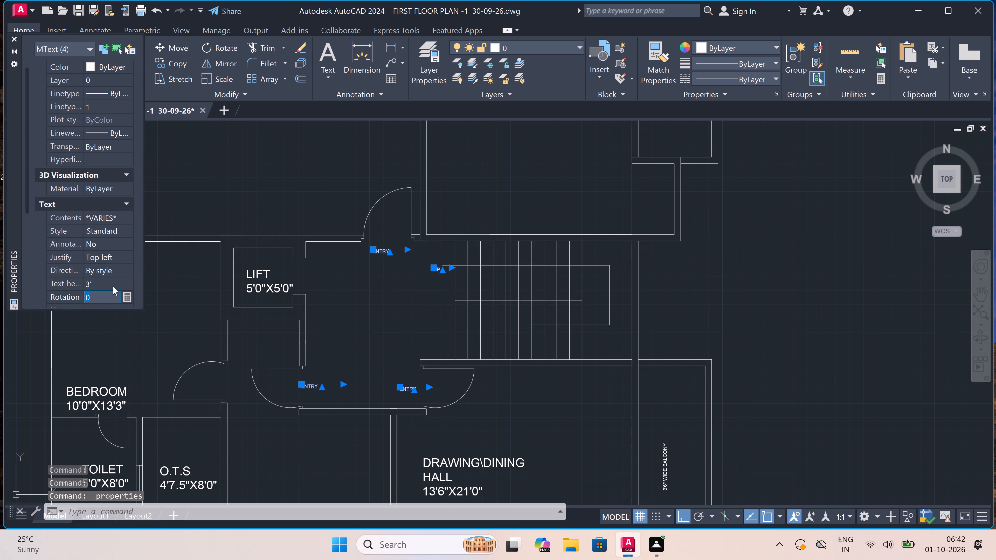
pyautogui.click(113, 286)
pyautogui.press('BackSpace')
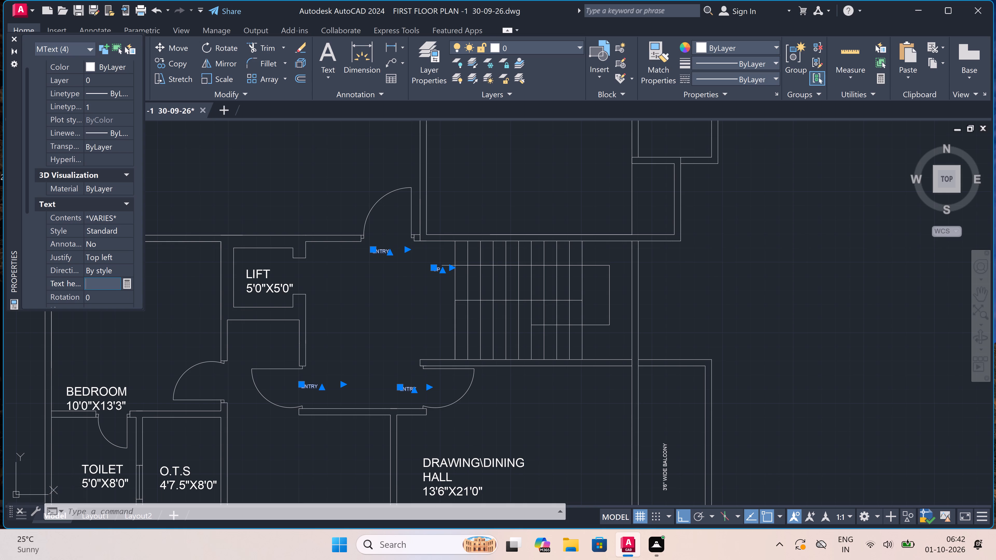
pyautogui.press('5')
pyautogui.hotkey('shift', '"')
pyautogui.click(348, 316)
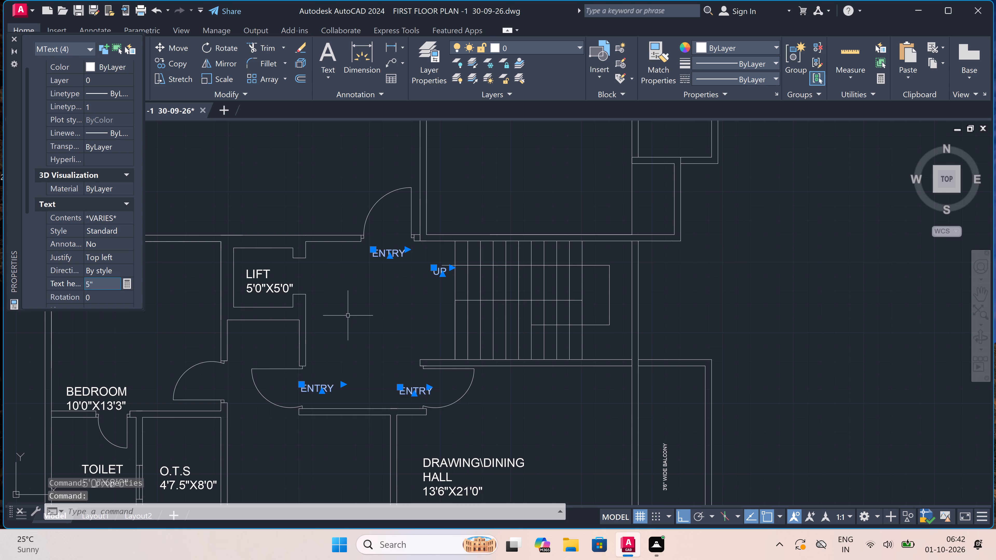
pyautogui.press('Escape')
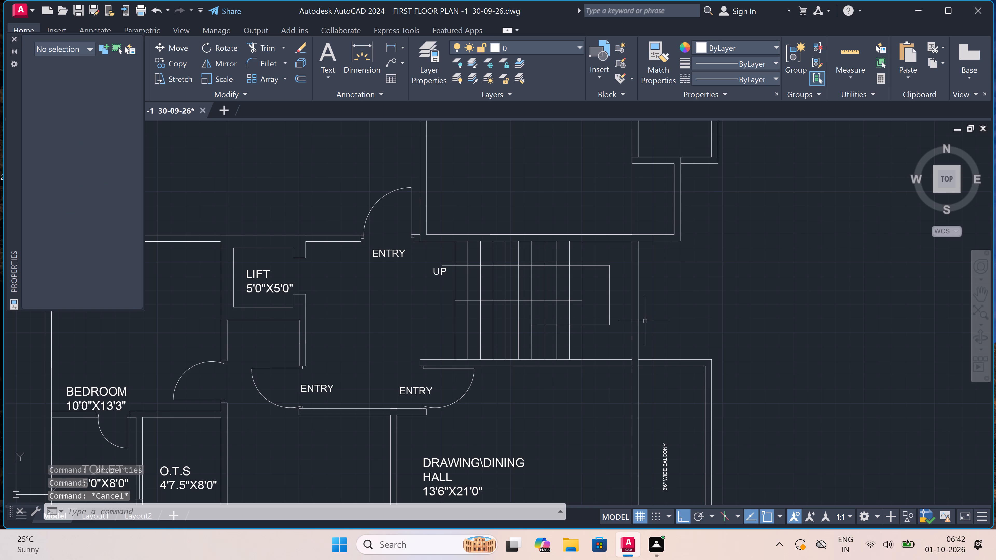
# Examine the overall floor plan, from the central lobby to the northeast bedroom and its 3'6" wide balcony.
pyautogui.scroll(-4, 426, 260)
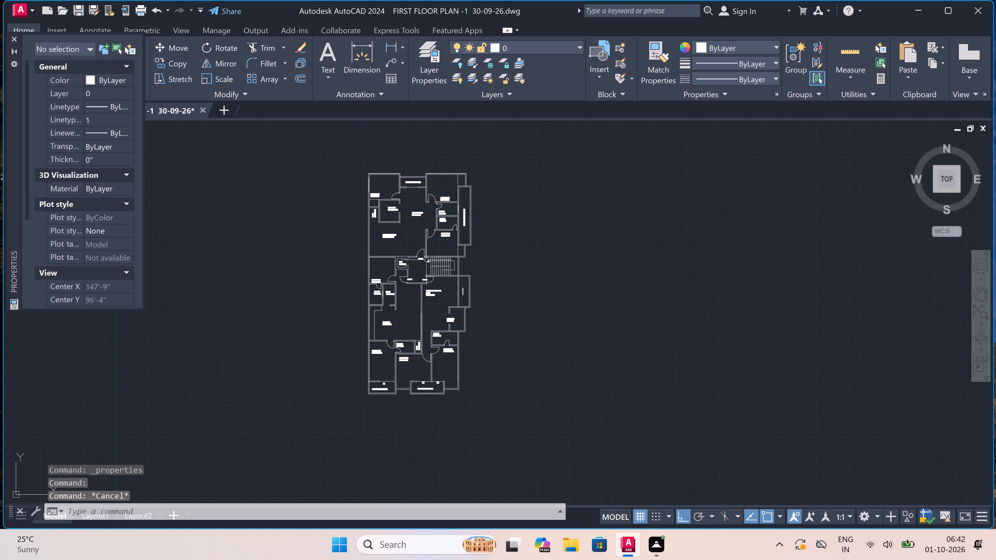
pyautogui.scroll(-1, 426, 260)
pyautogui.scroll(3, 426, 260)
pyautogui.scroll(-1, 426, 256)
pyautogui.scroll(1, 428, 257)
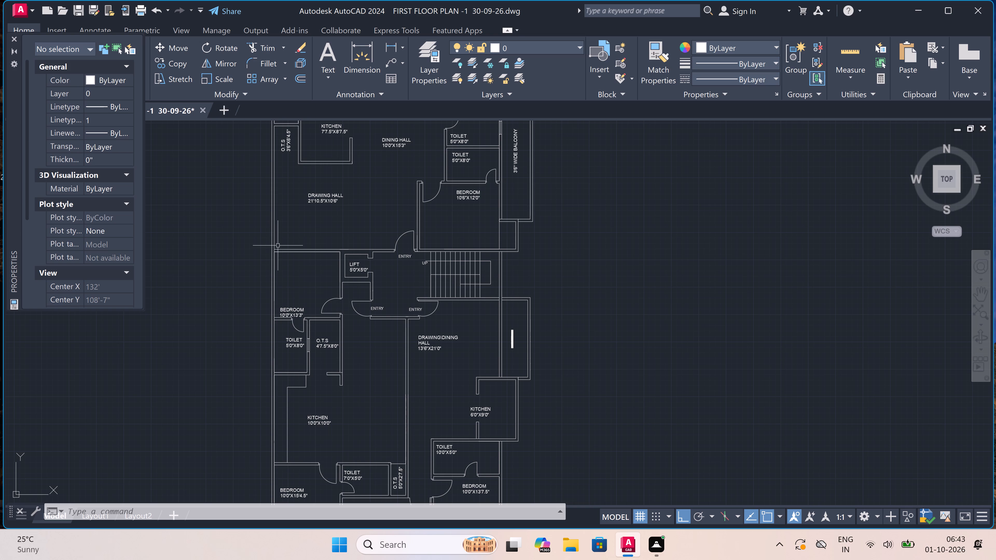
pyautogui.scroll(-2, 374, 225)
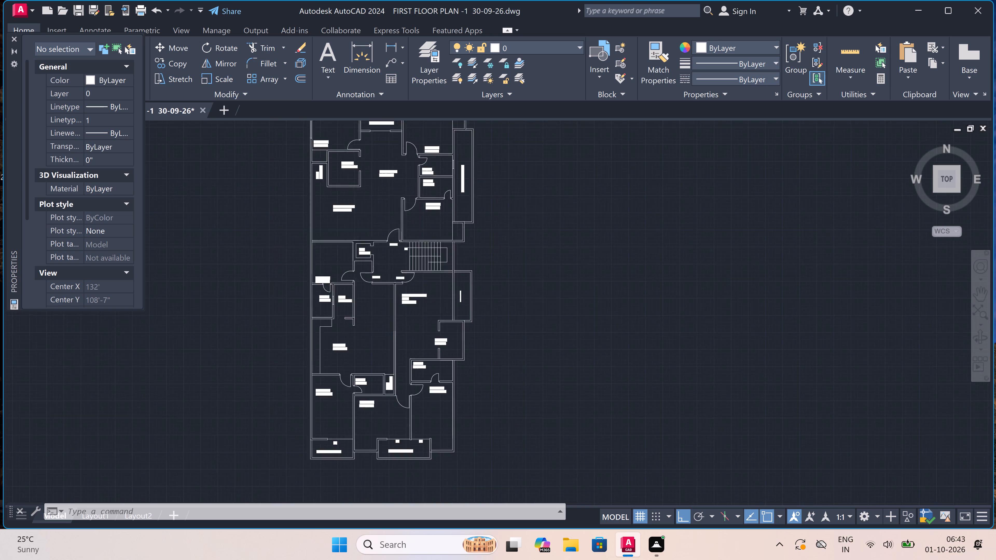
pyautogui.scroll(1, 374, 225)
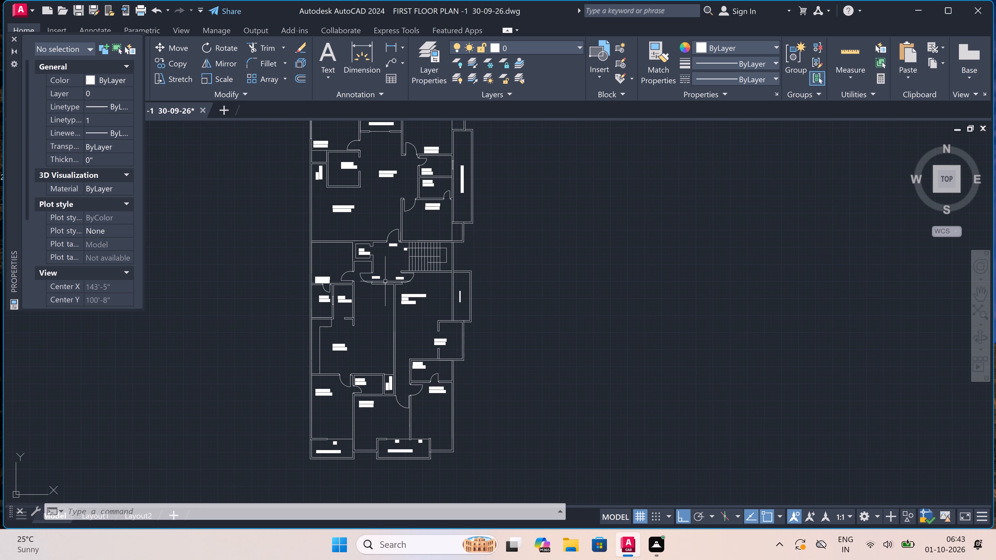
pyautogui.scroll(-1, 385, 281)
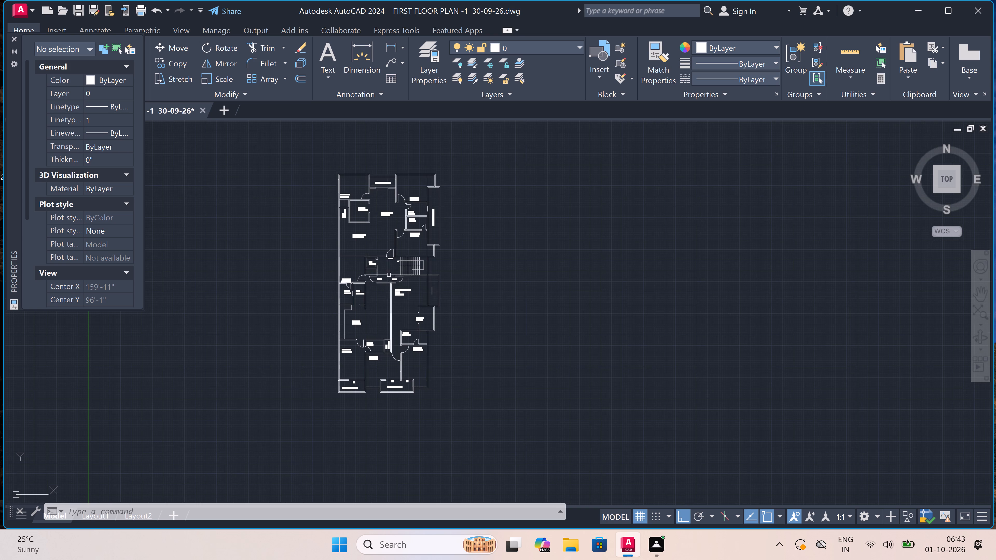
pyautogui.scroll(3, 418, 183)
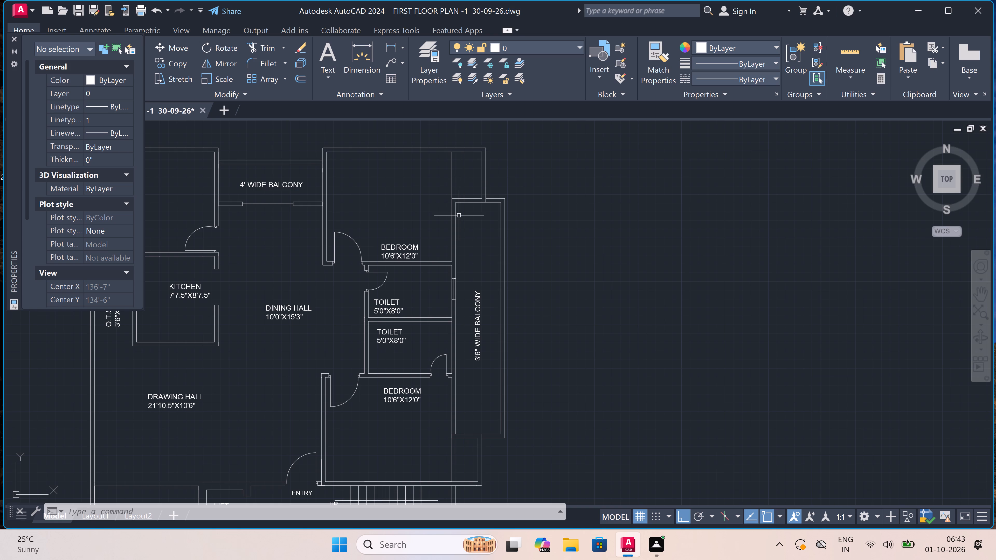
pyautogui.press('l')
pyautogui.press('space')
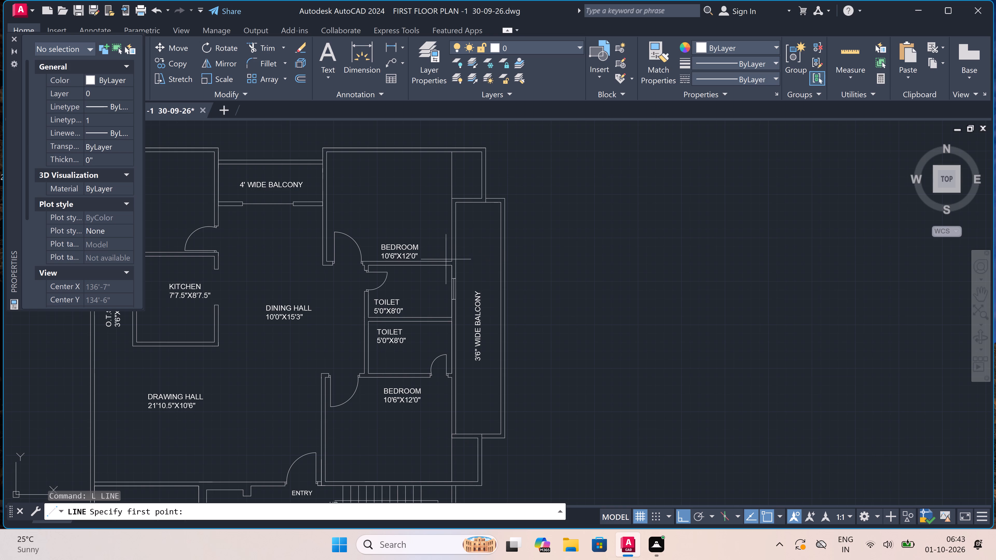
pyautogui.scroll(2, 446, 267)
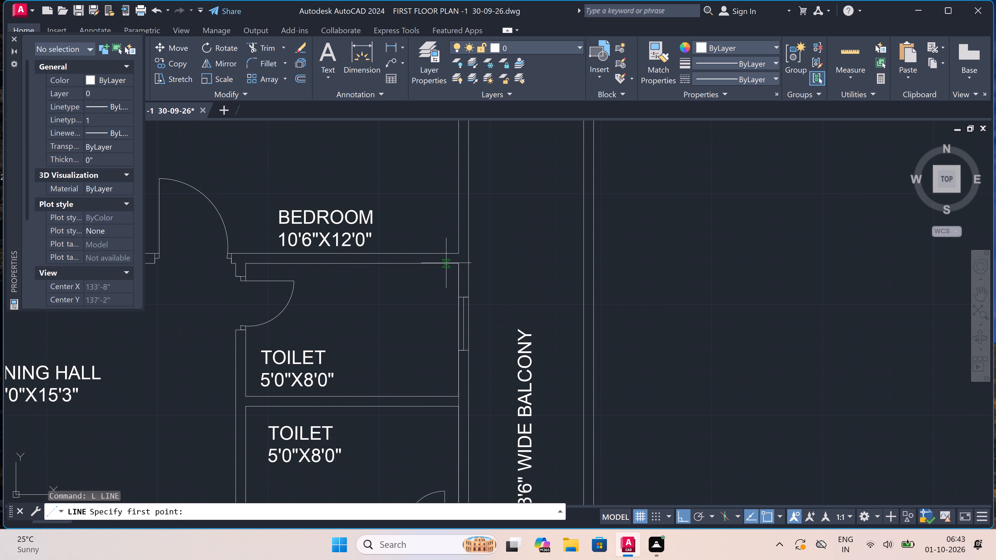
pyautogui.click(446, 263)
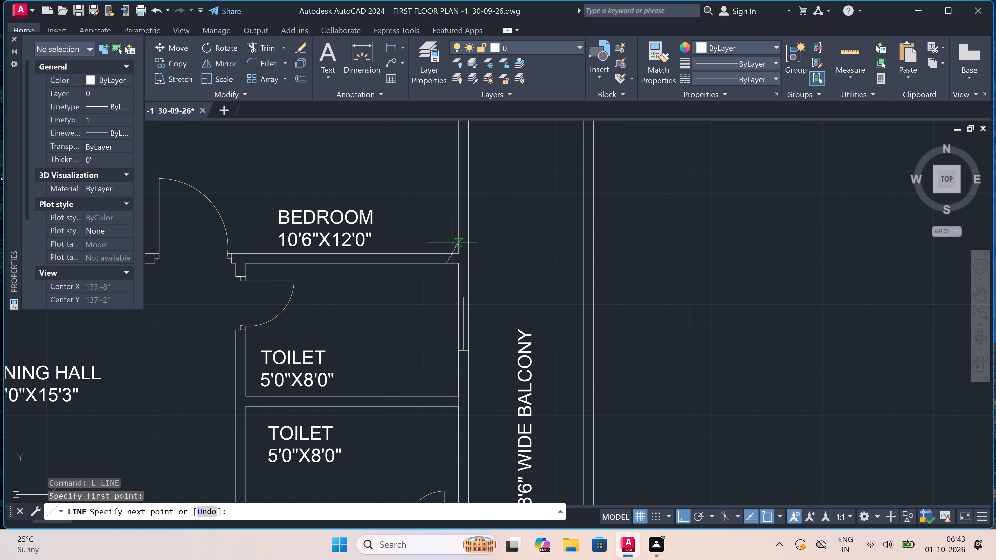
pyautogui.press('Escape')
# Draw a short line across the northeast bedroom's balcony wall, level with the north face of the bedroom–toilet partition.
pyautogui.scroll(-2, 453, 242)
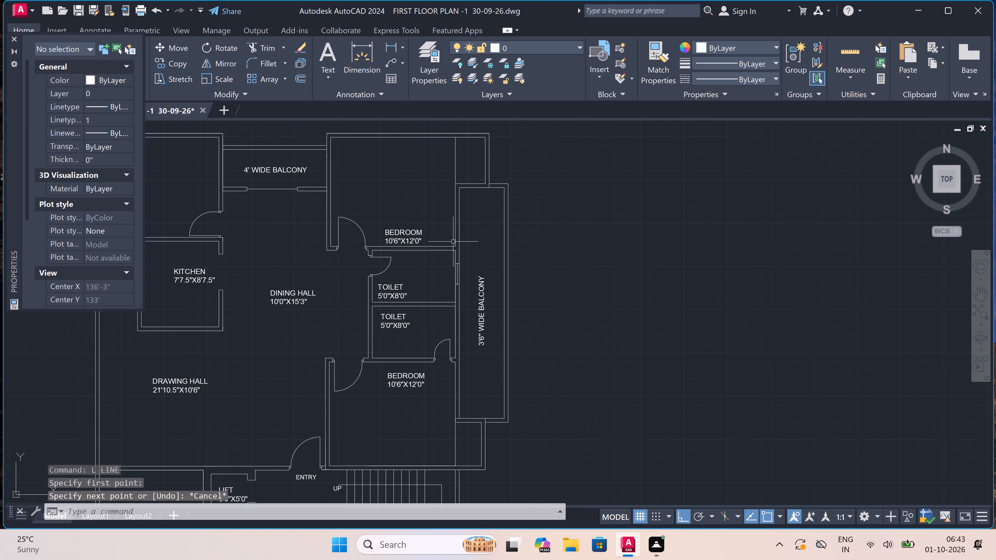
pyautogui.scroll(-1, 453, 242)
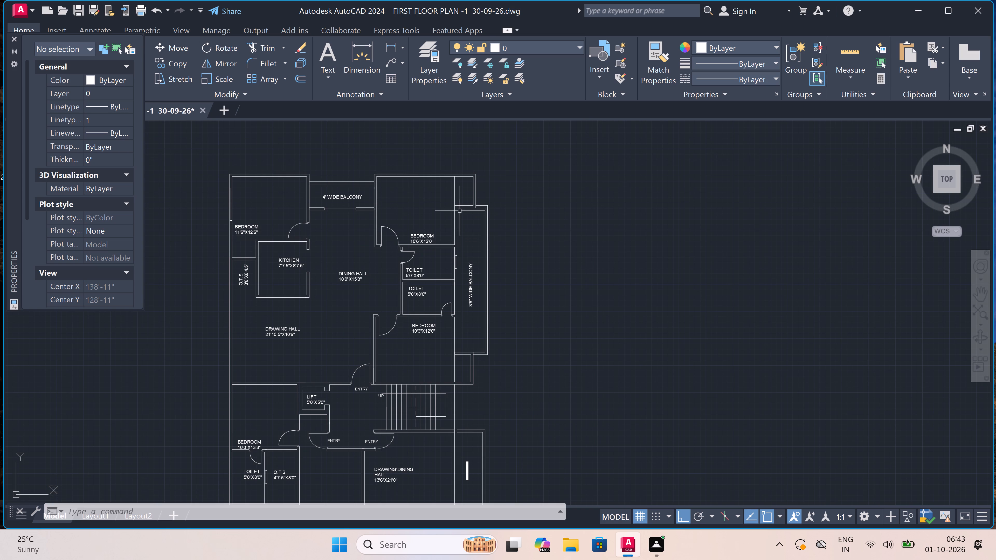
pyautogui.scroll(3, 460, 205)
pyautogui.press('space')
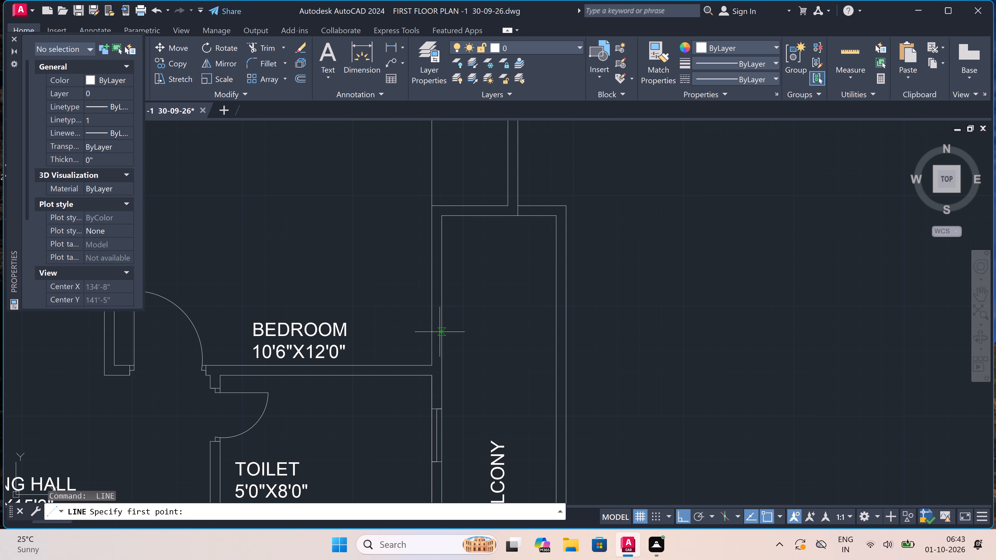
pyautogui.click(430, 364)
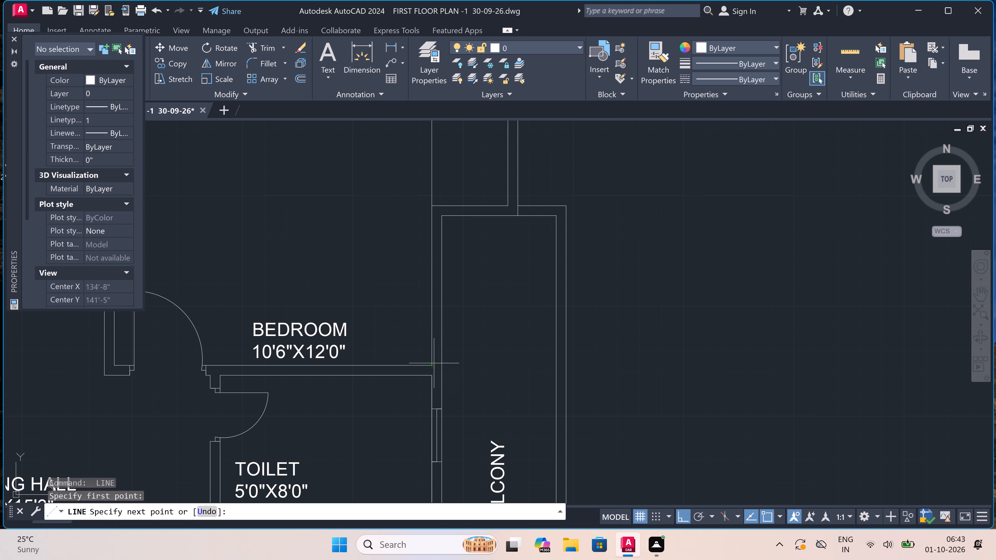
pyautogui.click(442, 362)
pyautogui.press('Escape')
# Draw a line across the same wall just below the balcony's north end, continuing from its midpoint south to the lower cross line.
pyautogui.press('space')
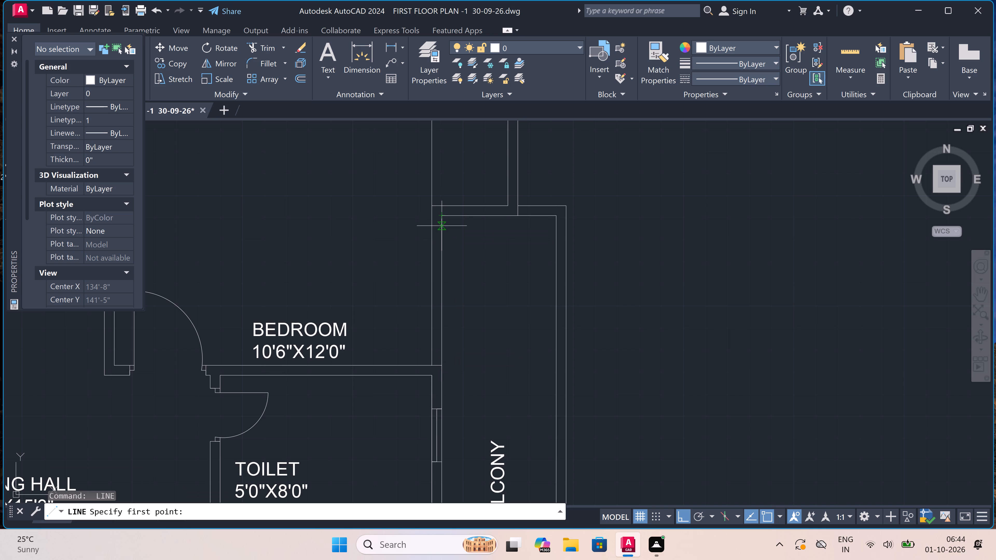
pyautogui.click(442, 226)
pyautogui.click(435, 226)
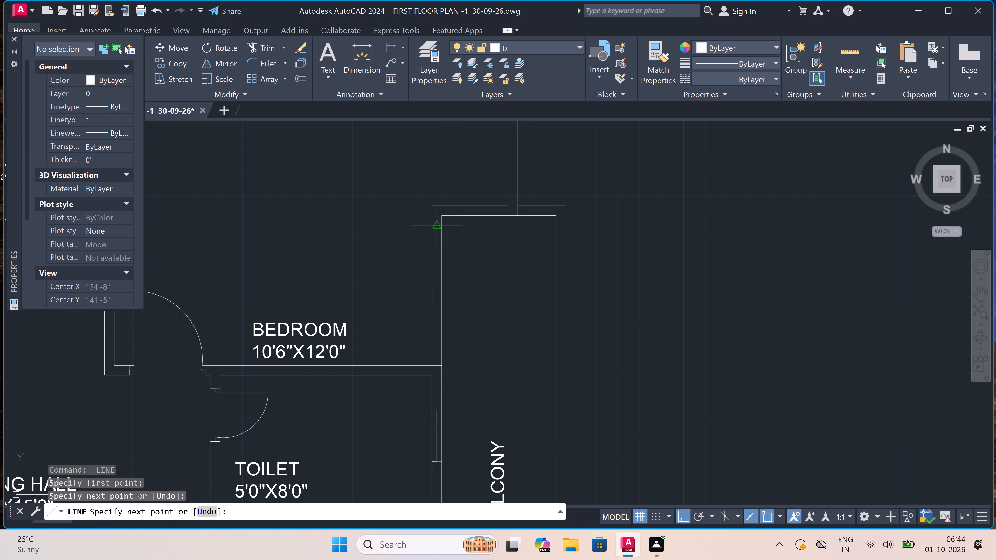
pyautogui.click(435, 225)
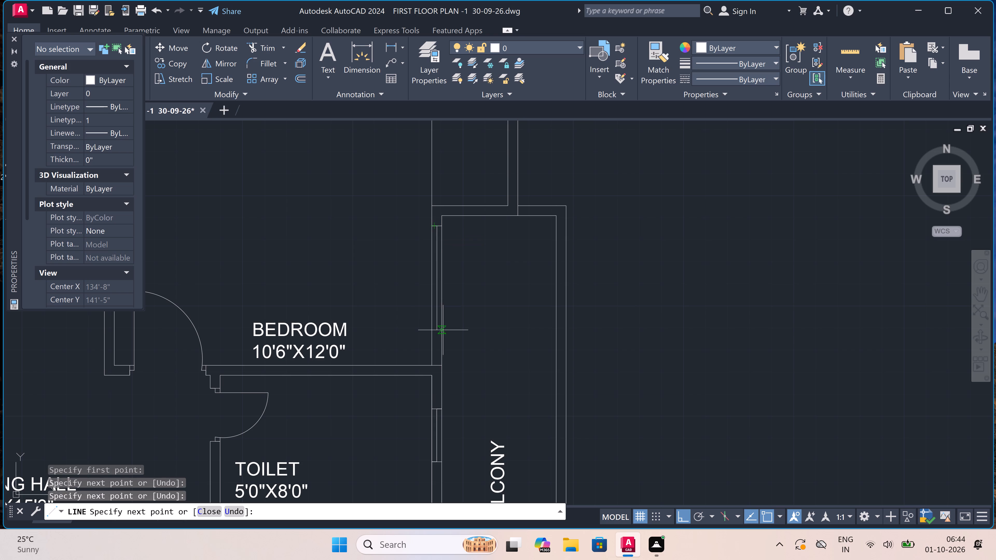
pyautogui.click(438, 362)
pyautogui.press('Escape')
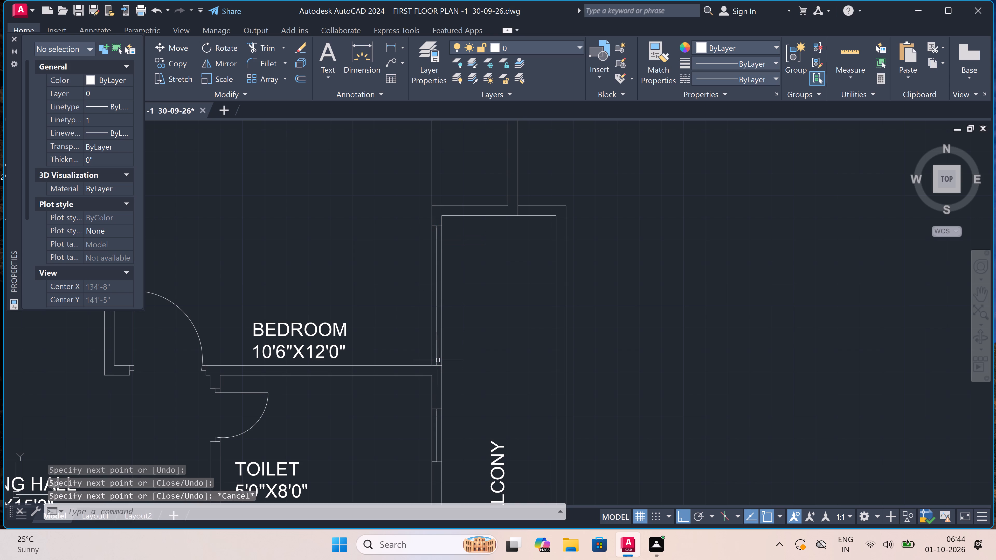
# Trim both faces of the bedroom's balcony wall between the two cross lines, leaving only the centre line in the opening.
pyautogui.press('t')
pyautogui.write('R')
pyautogui.press('space')
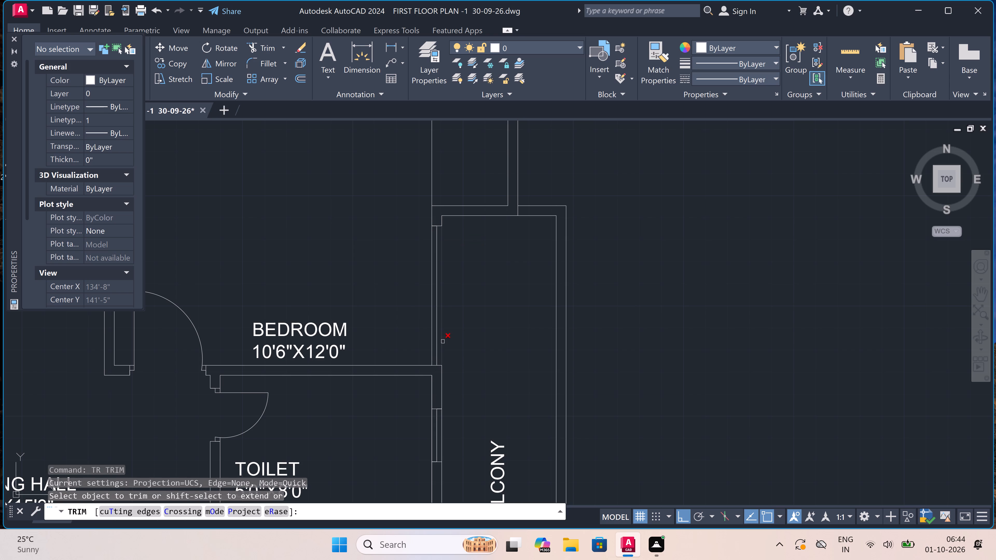
pyautogui.click(442, 340)
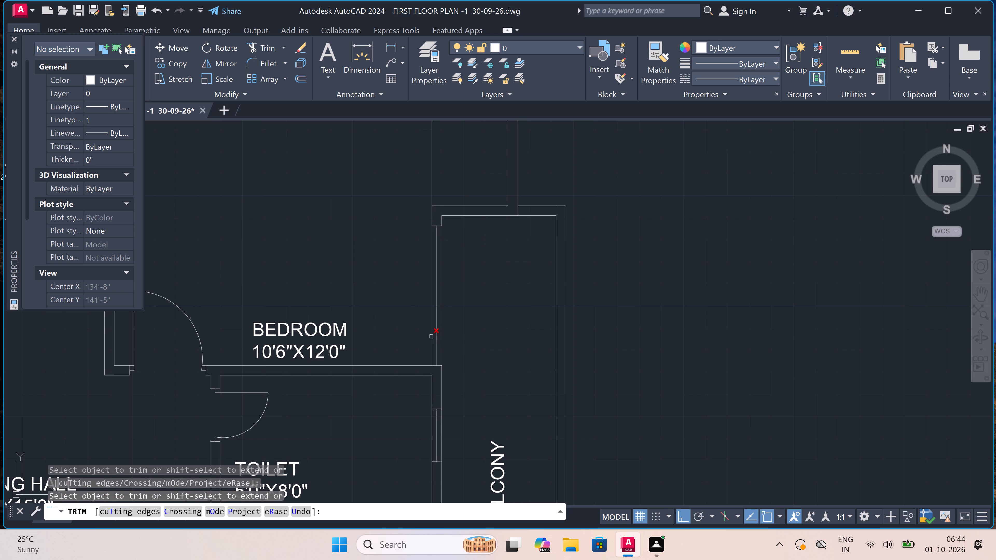
pyautogui.click(431, 337)
pyautogui.scroll(-5, 438, 307)
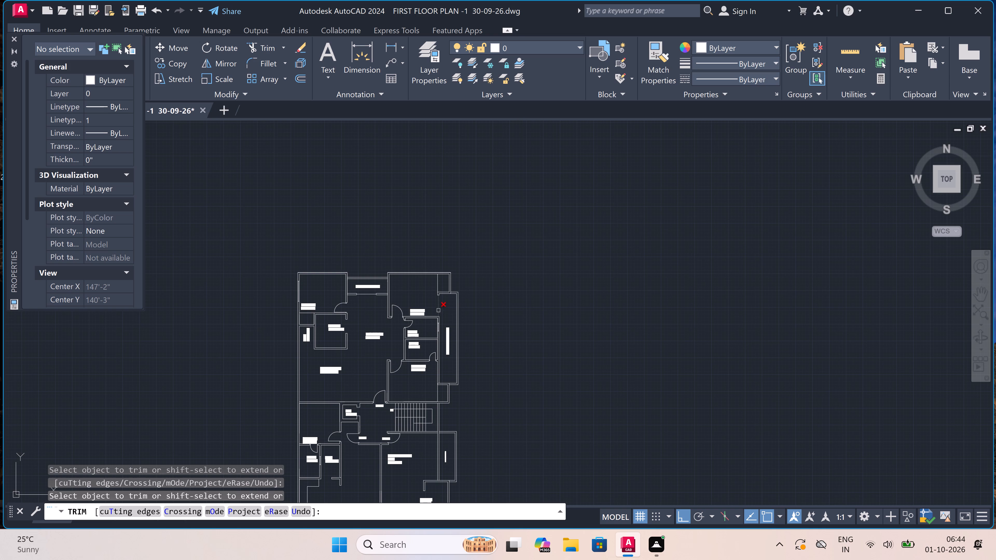
pyautogui.press('Escape')
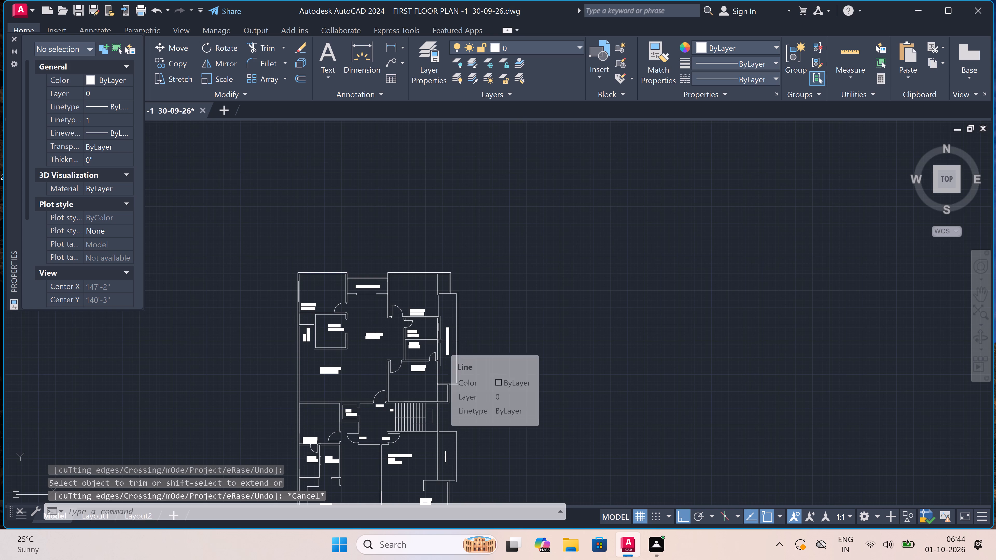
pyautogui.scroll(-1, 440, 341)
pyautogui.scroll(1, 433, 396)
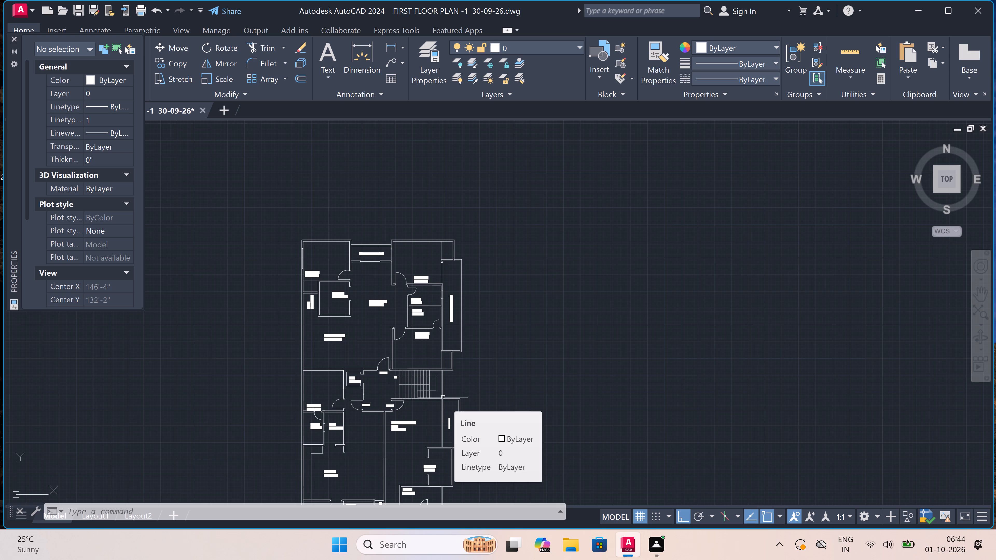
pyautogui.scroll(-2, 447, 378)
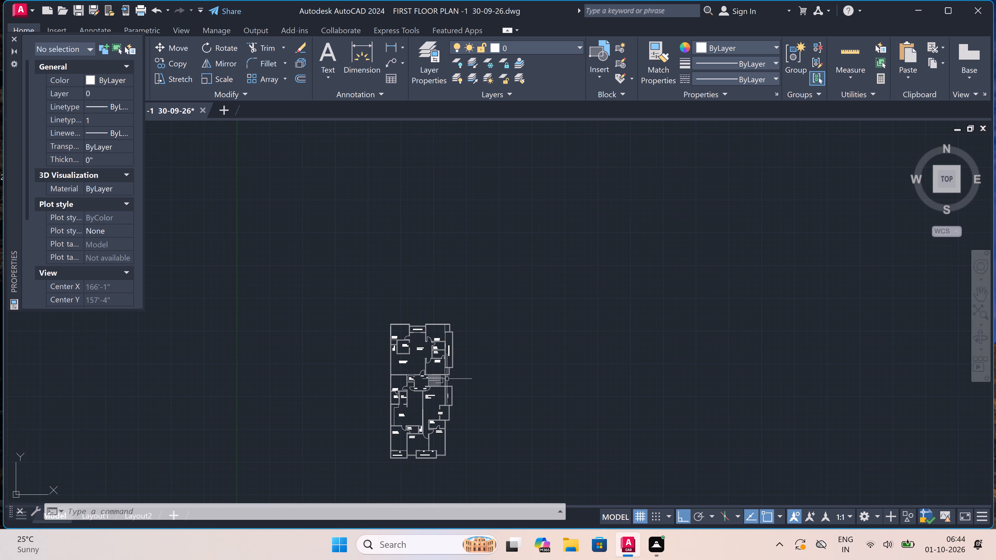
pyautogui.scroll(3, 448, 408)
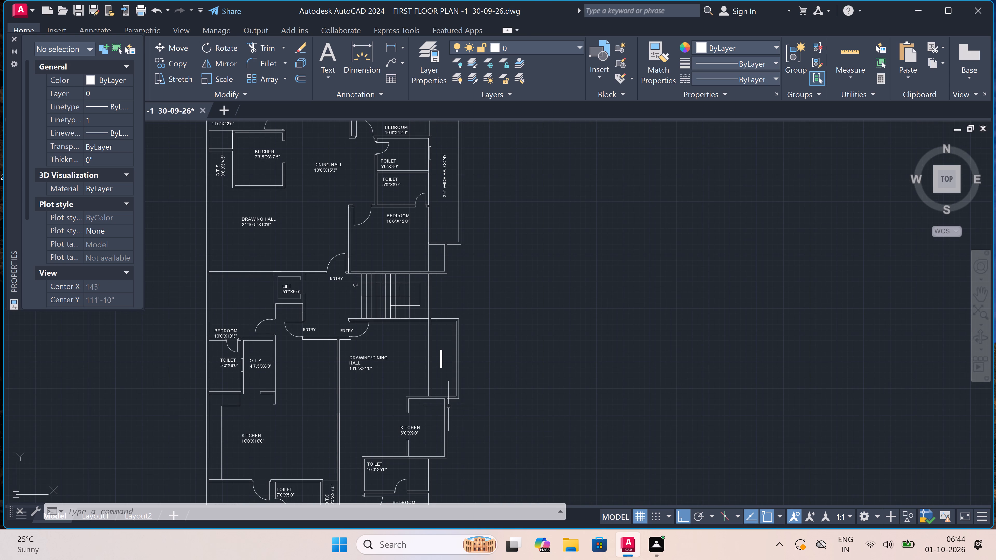
# Draw a short line across the balcony wall of the bedroom south of the toilets, just above the 3'6" wide balcony's south end.
pyautogui.scroll(-1, 452, 328)
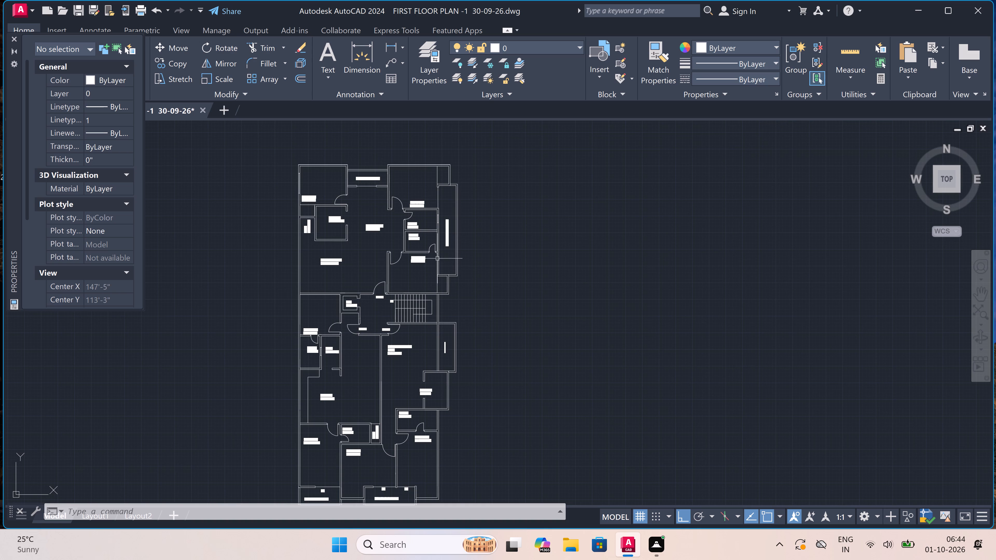
pyautogui.scroll(5, 437, 260)
pyautogui.scroll(-1, 437, 260)
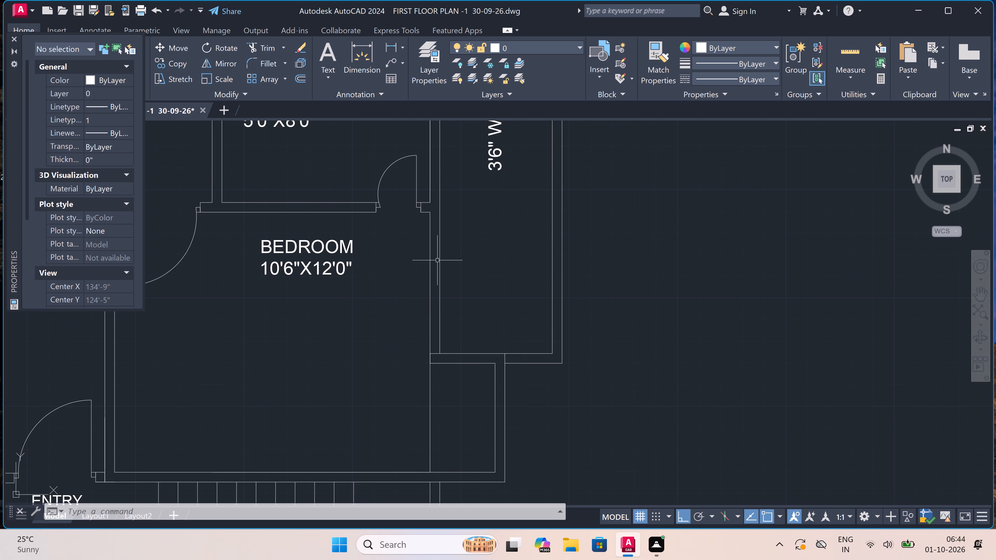
pyautogui.write('L')
pyautogui.press('space')
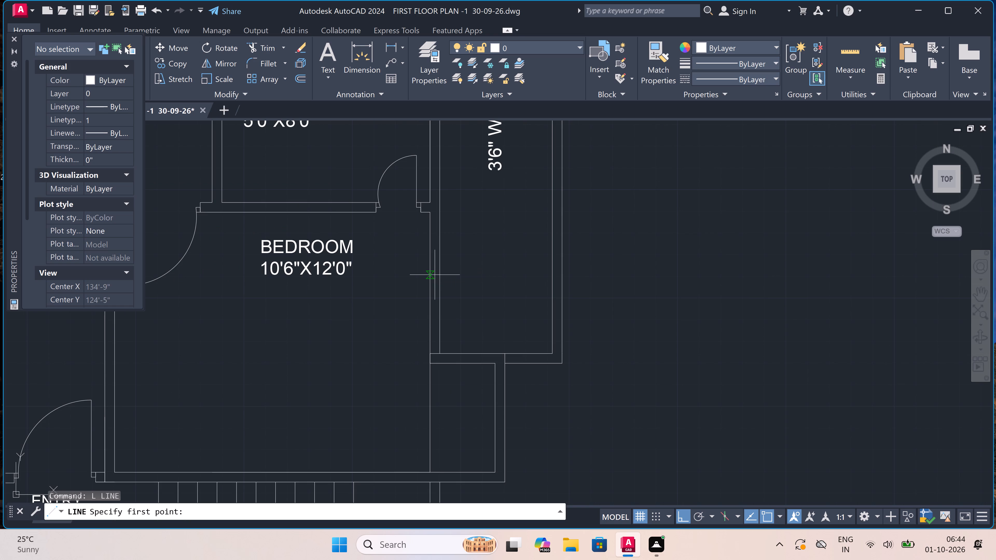
pyautogui.click(441, 344)
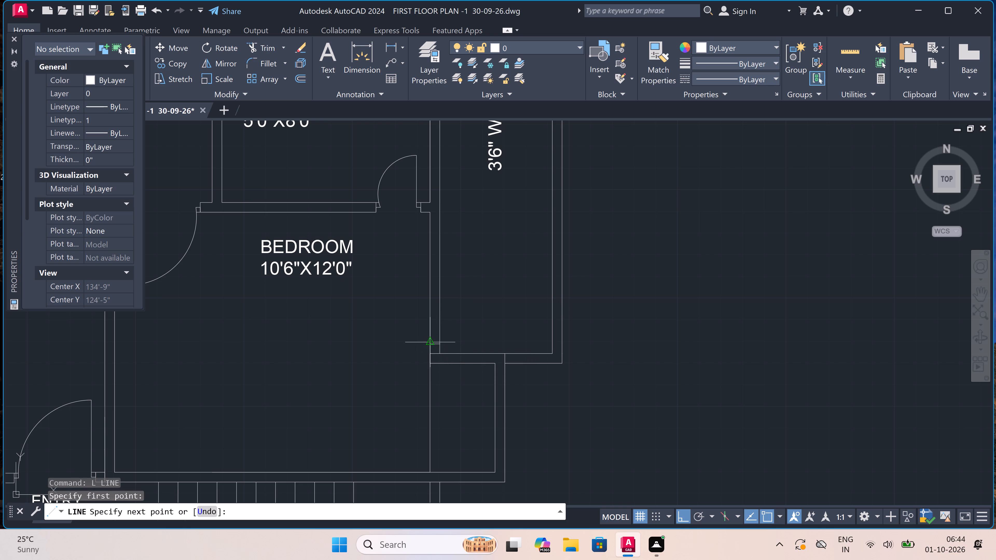
pyautogui.scroll(3, 432, 339)
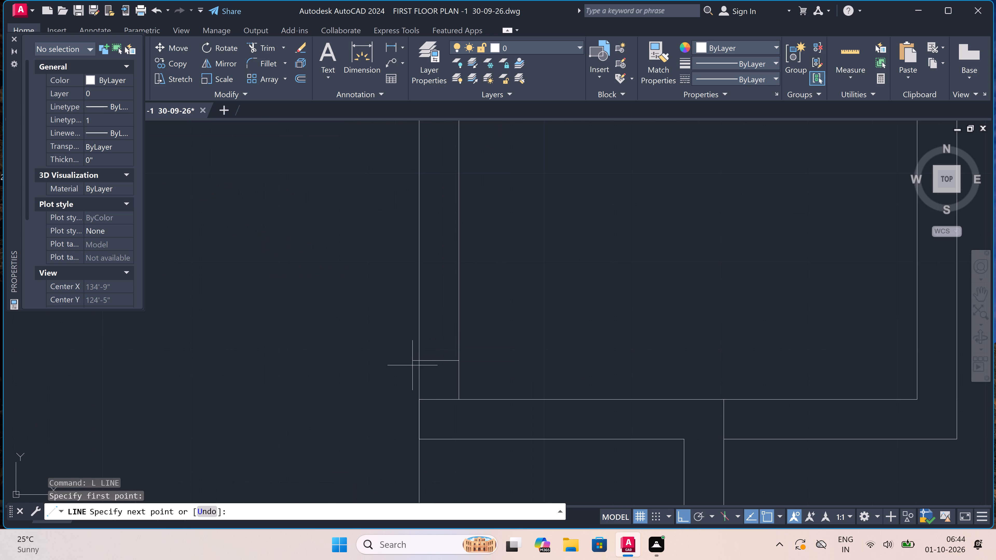
pyautogui.click(420, 363)
pyautogui.press('Escape')
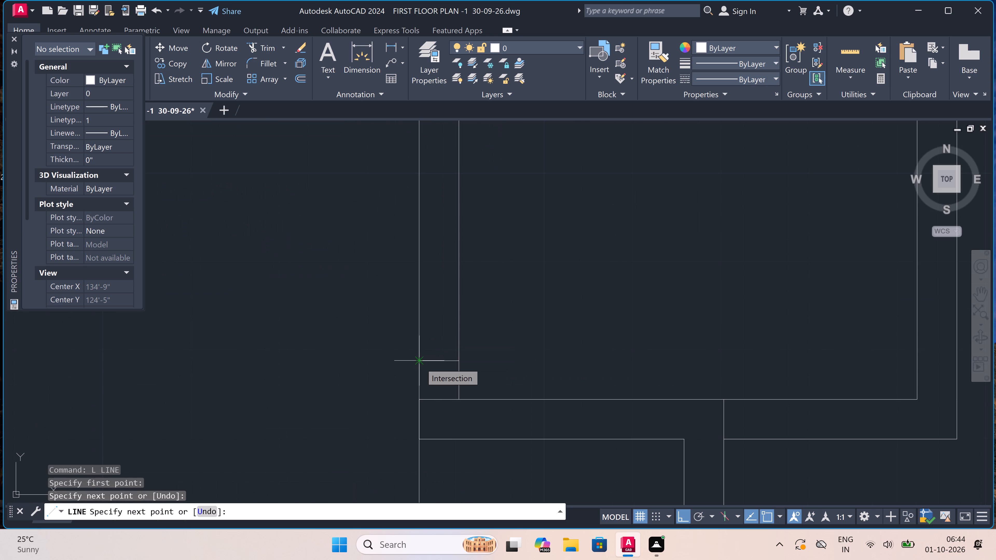
pyautogui.press('Escape')
# Draw a line across the same wall at the toilet partition's south face, continuing from its midpoint south to the lower cross line.
pyautogui.scroll(-3, 420, 362)
pyautogui.press('space')
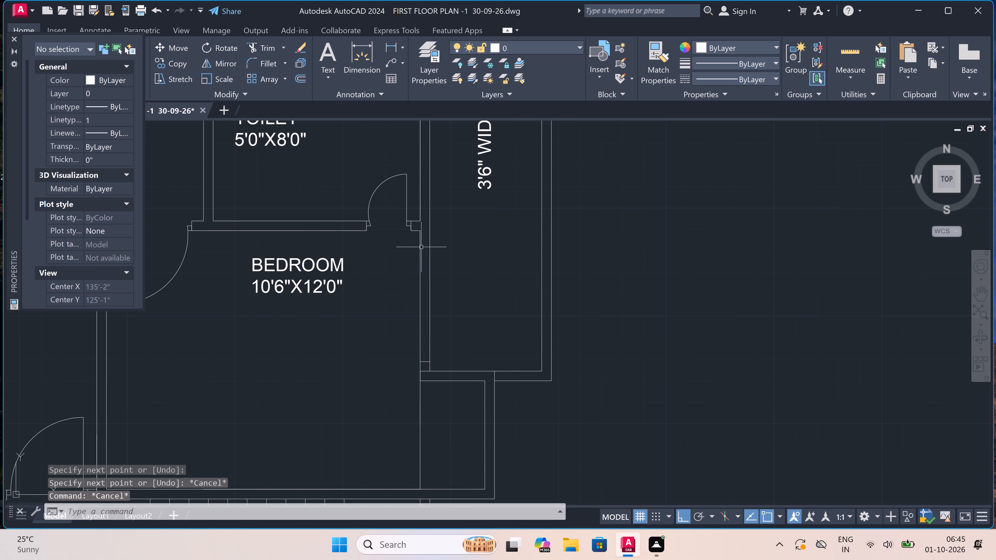
pyautogui.click(420, 227)
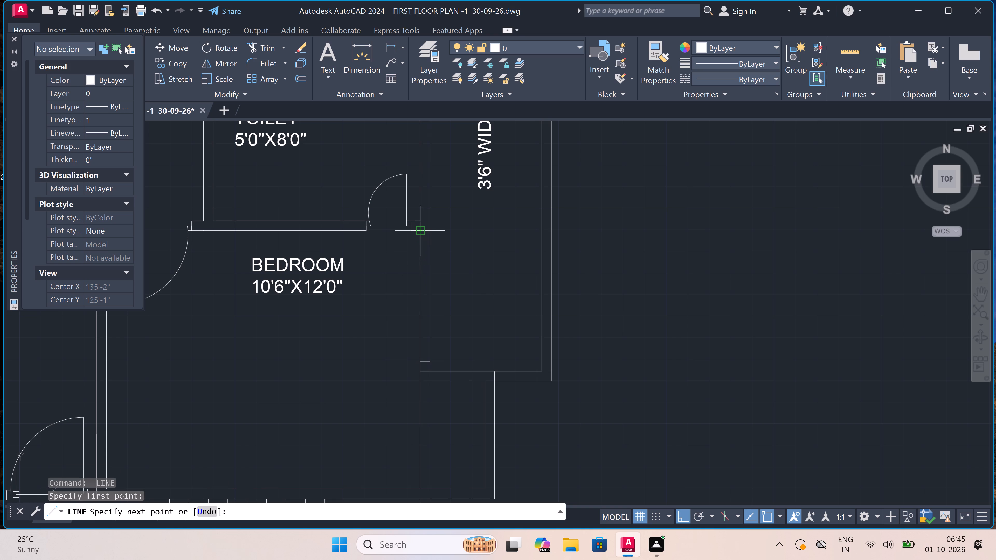
pyautogui.click(432, 230)
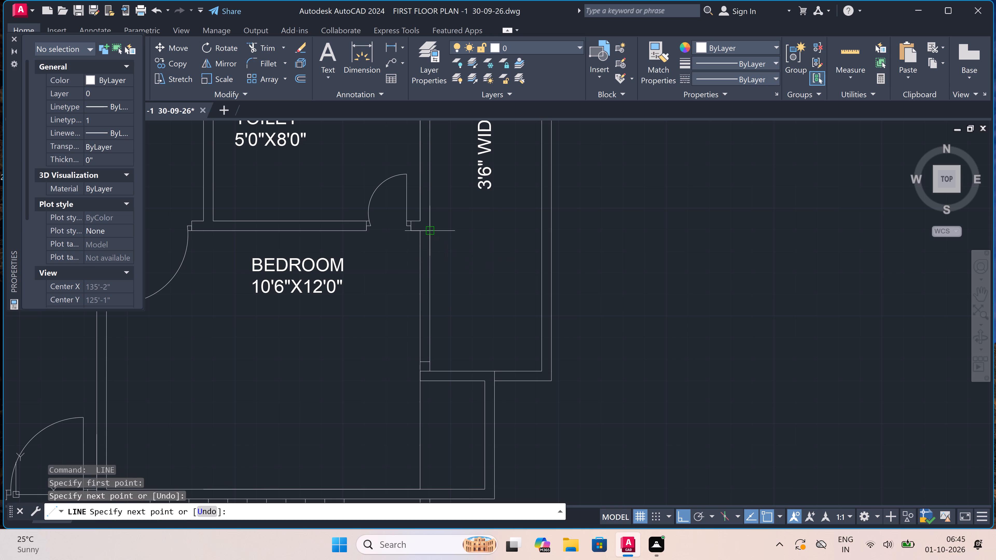
pyautogui.scroll(3, 432, 230)
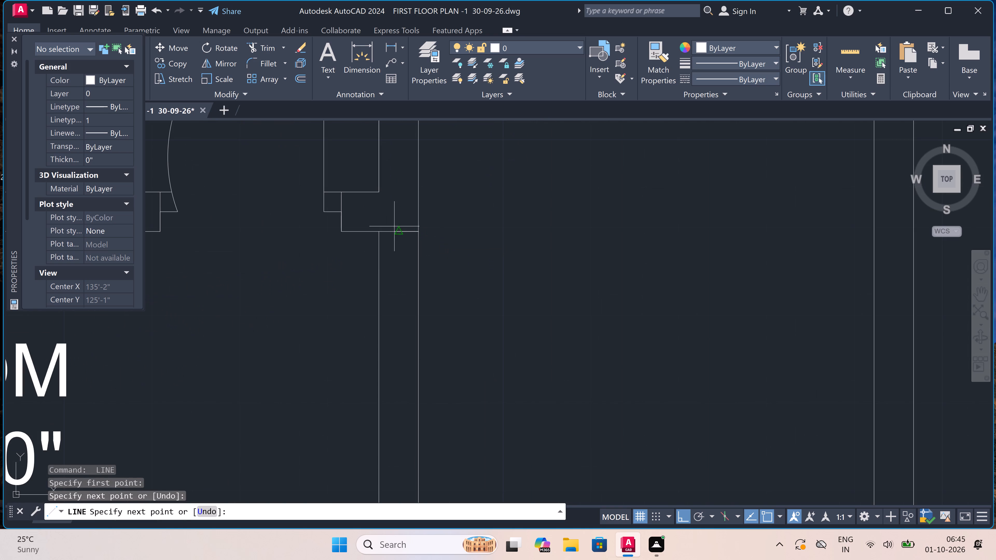
pyautogui.click(400, 231)
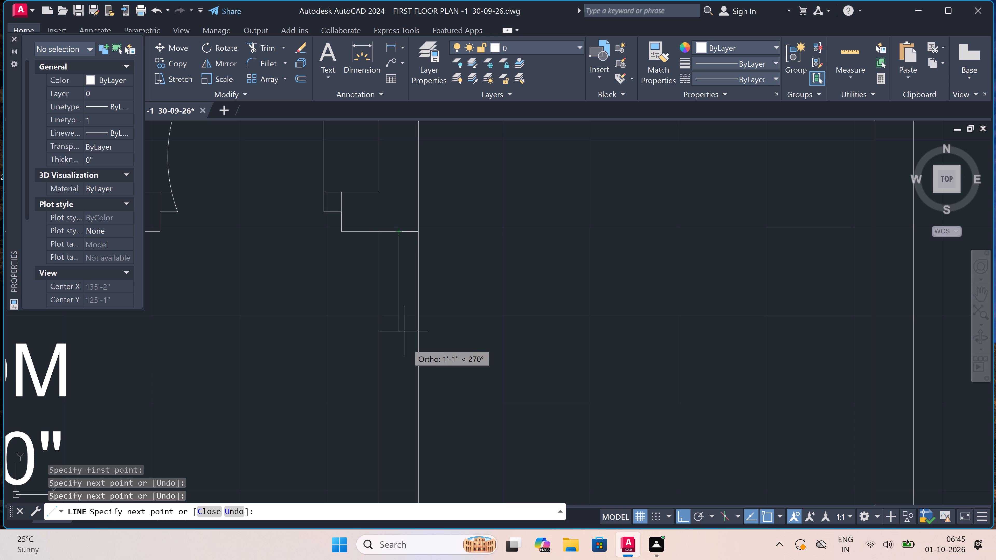
pyautogui.scroll(-7, 407, 343)
pyautogui.scroll(4, 407, 367)
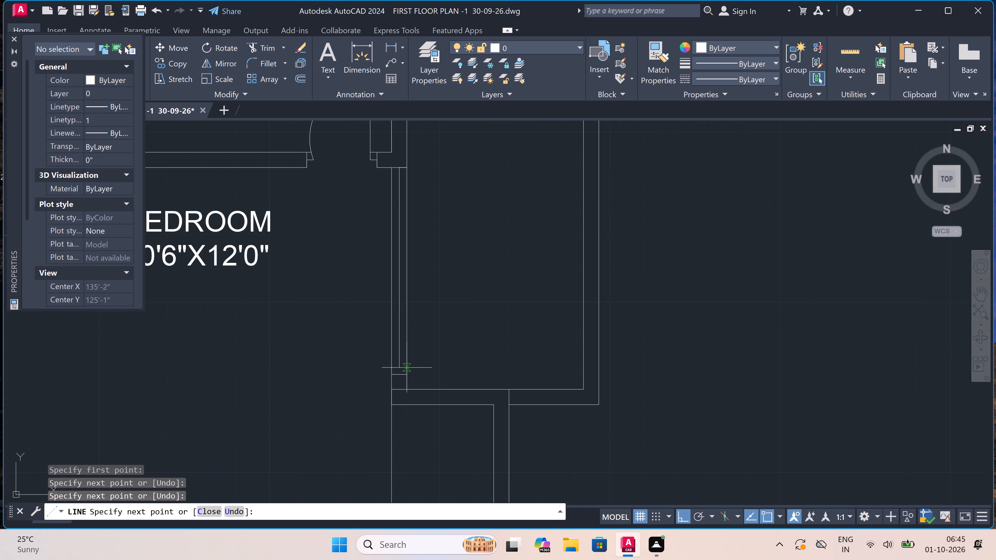
pyautogui.scroll(3, 399, 373)
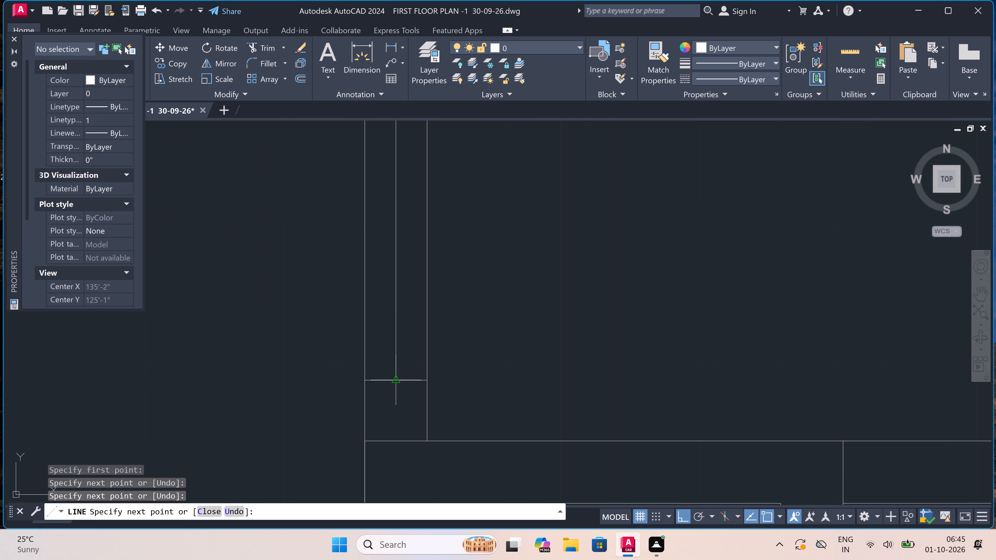
pyautogui.click(393, 378)
pyautogui.press('Escape')
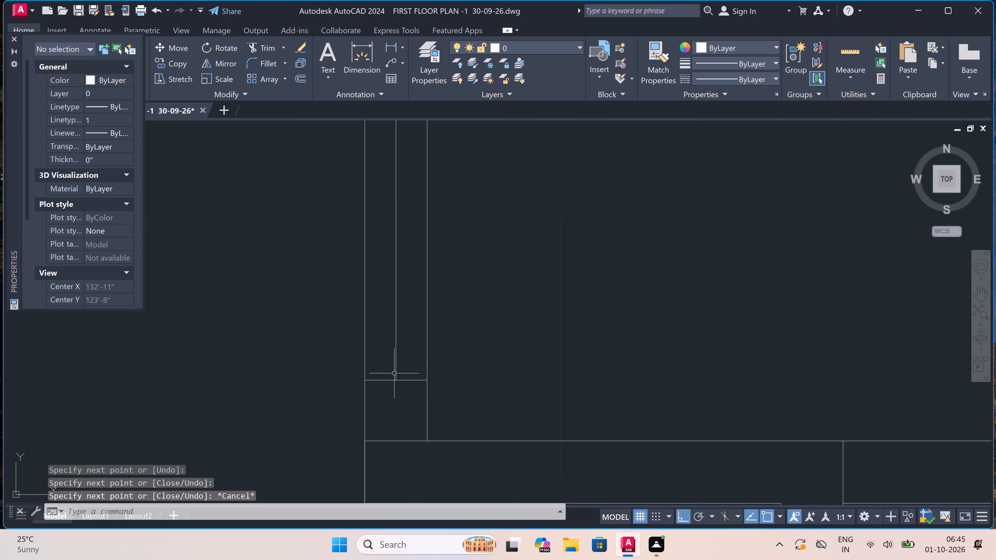
# Trim both wall faces between the two cross lines and the balcony-wall line crossing the stub below, keeping the opening's centre line.
pyautogui.press('t')
pyautogui.press('r')
pyautogui.press('space')
pyautogui.scroll(-2, 396, 371)
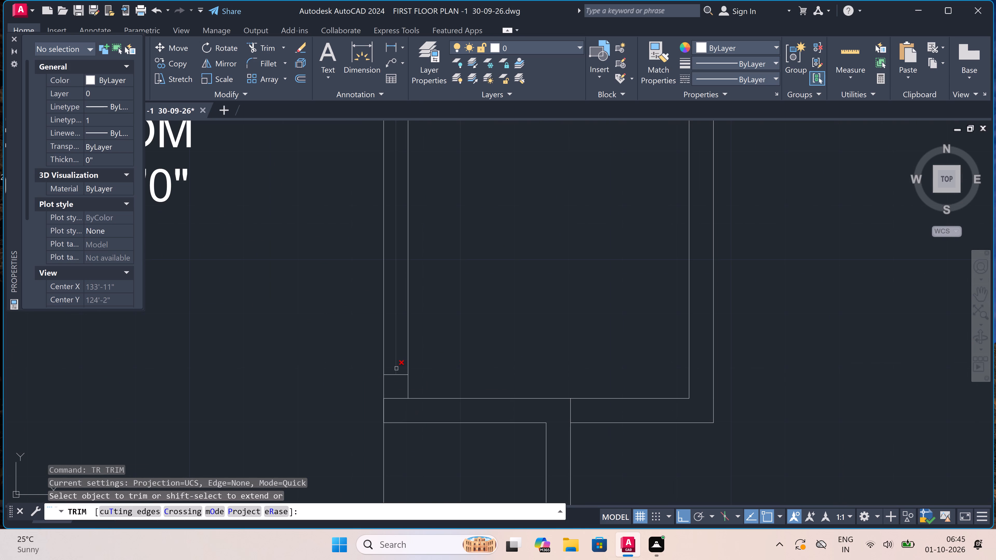
pyautogui.scroll(-2, 416, 336)
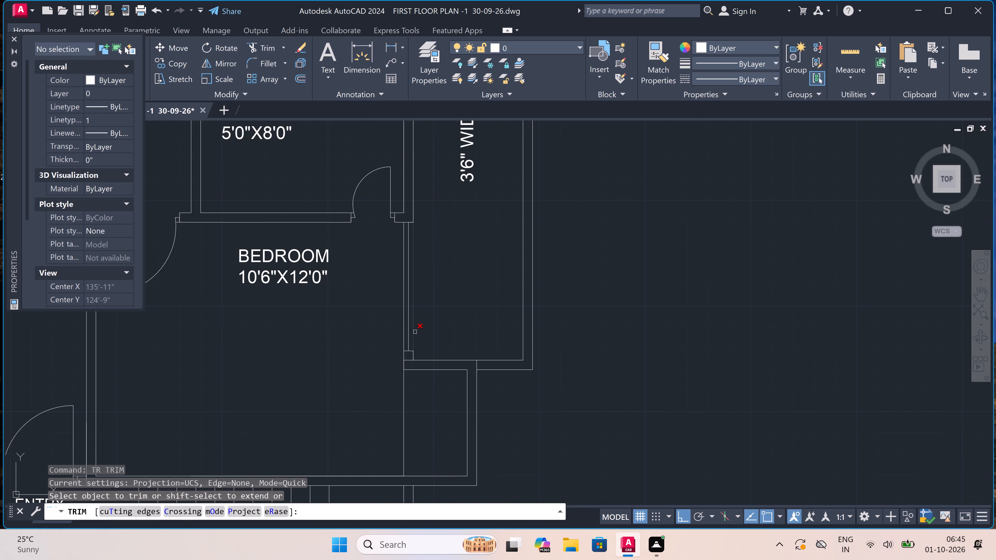
pyautogui.click(415, 332)
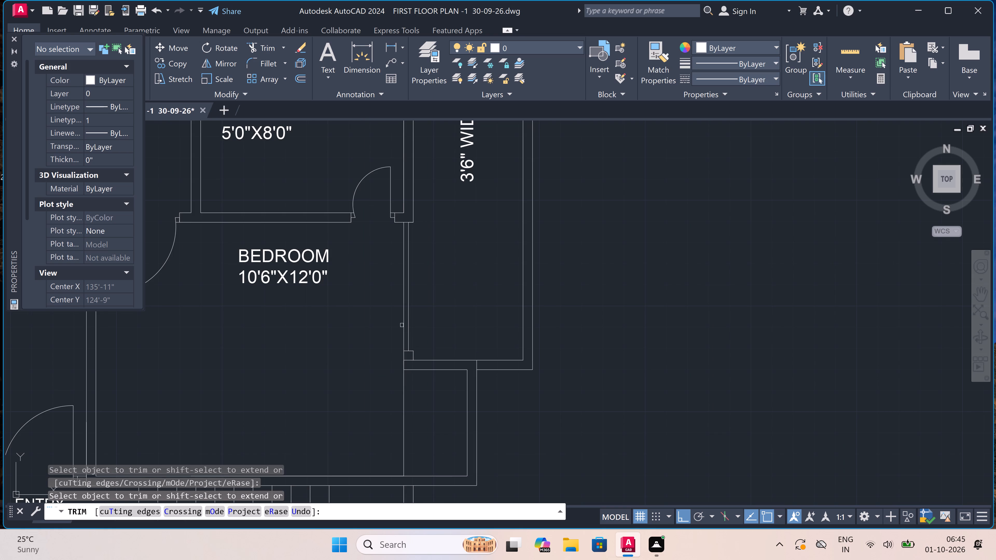
pyautogui.click(405, 321)
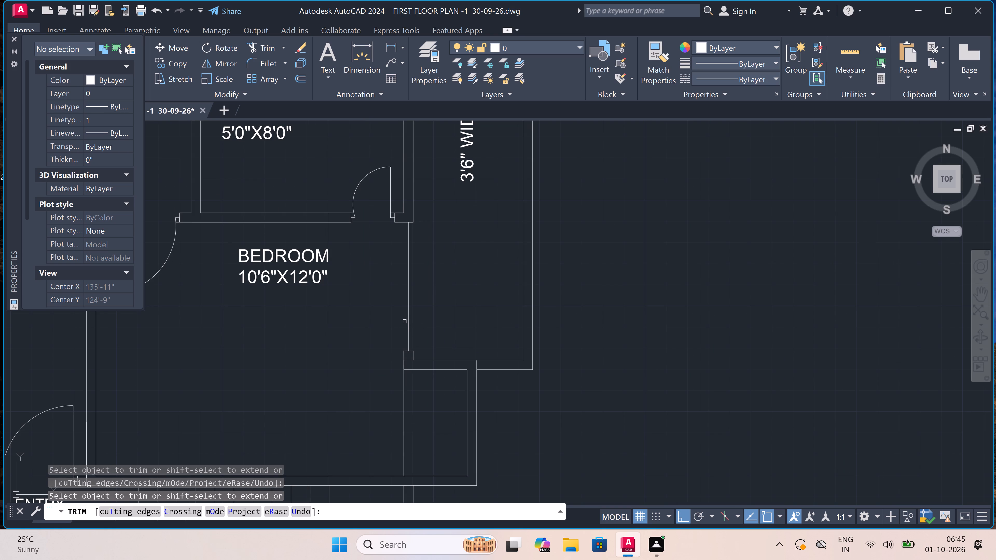
pyautogui.scroll(-3, 405, 321)
pyautogui.scroll(1, 404, 340)
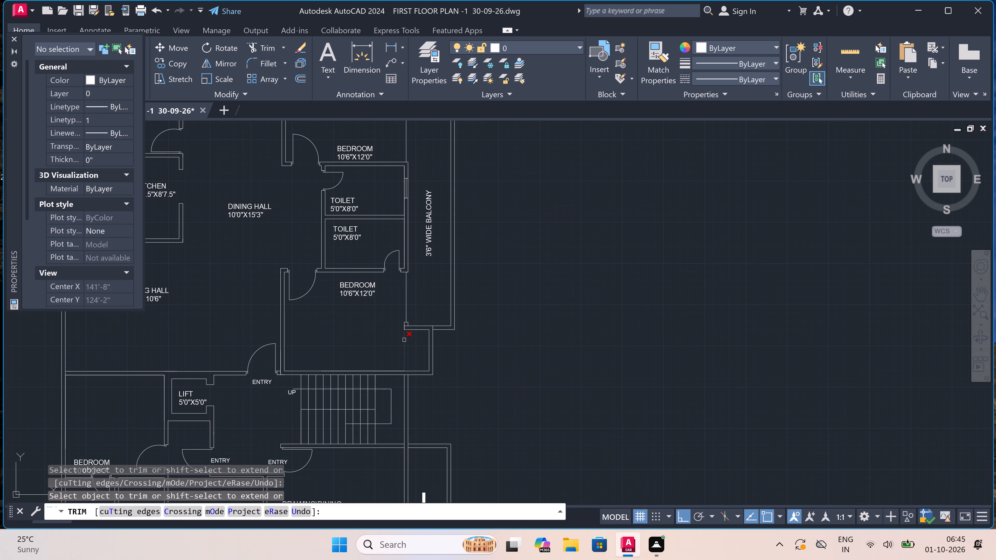
pyautogui.scroll(4, 404, 328)
pyautogui.click(406, 316)
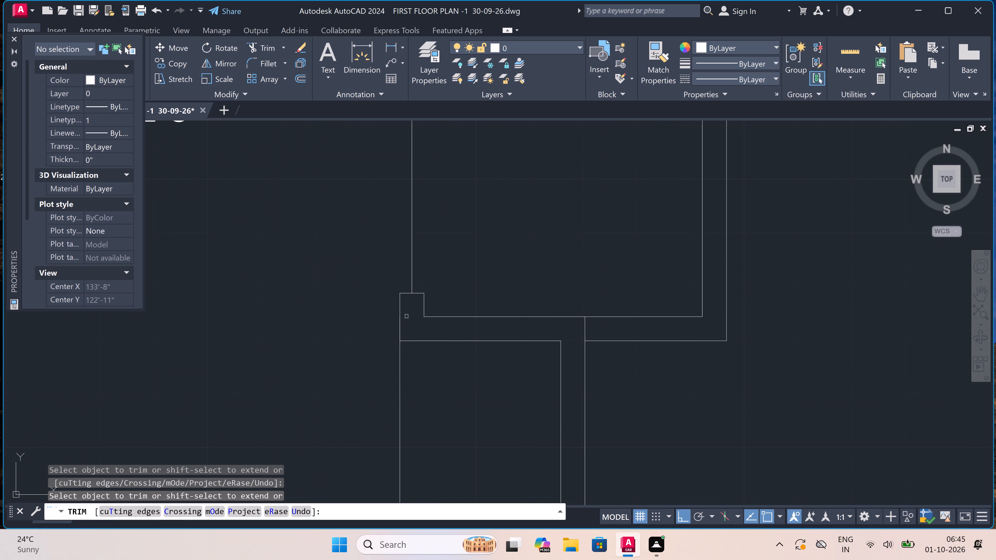
pyautogui.scroll(-5, 414, 321)
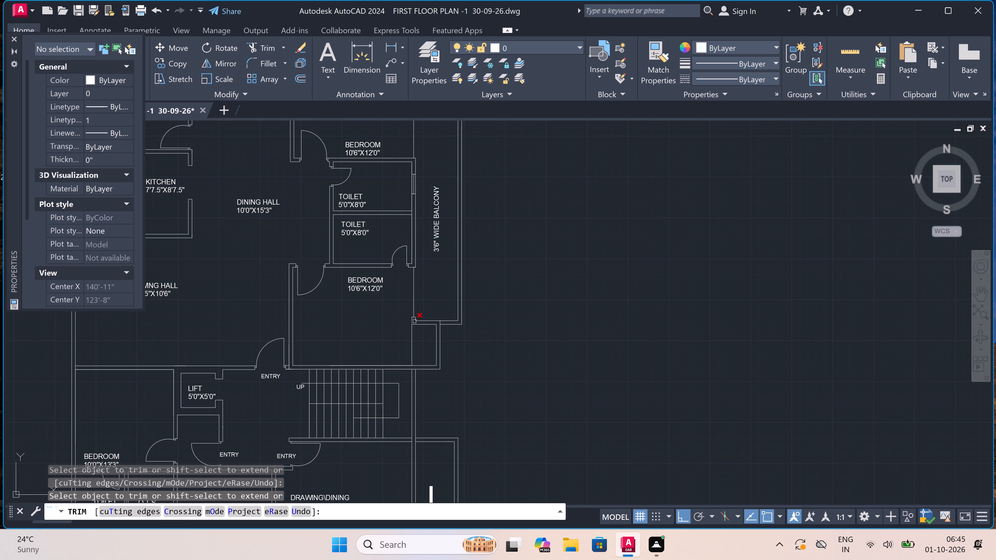
pyautogui.press('Escape')
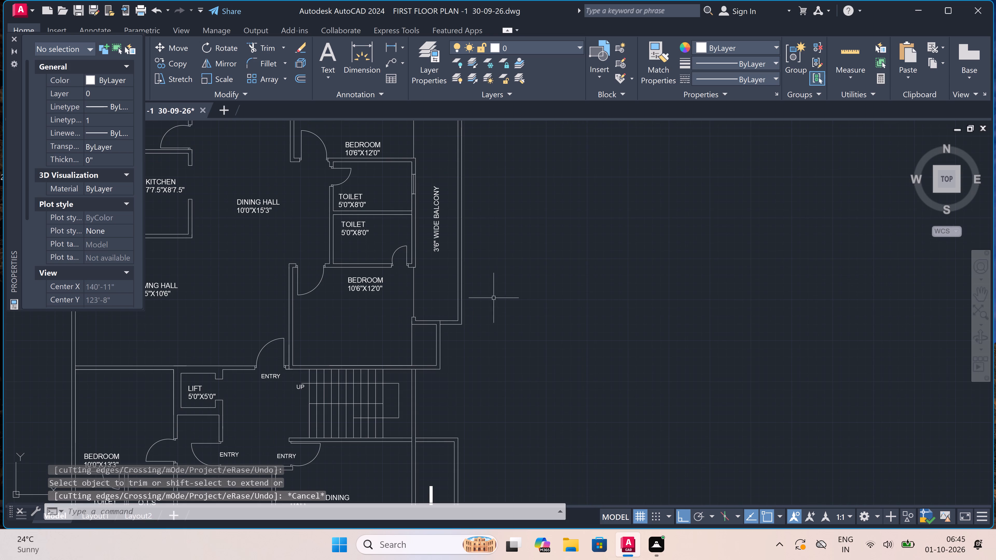
# Examine the floor plan from the northern flat and its balconies down to the stair lobby and the southern flats' rooms.
pyautogui.scroll(-2, 492, 296)
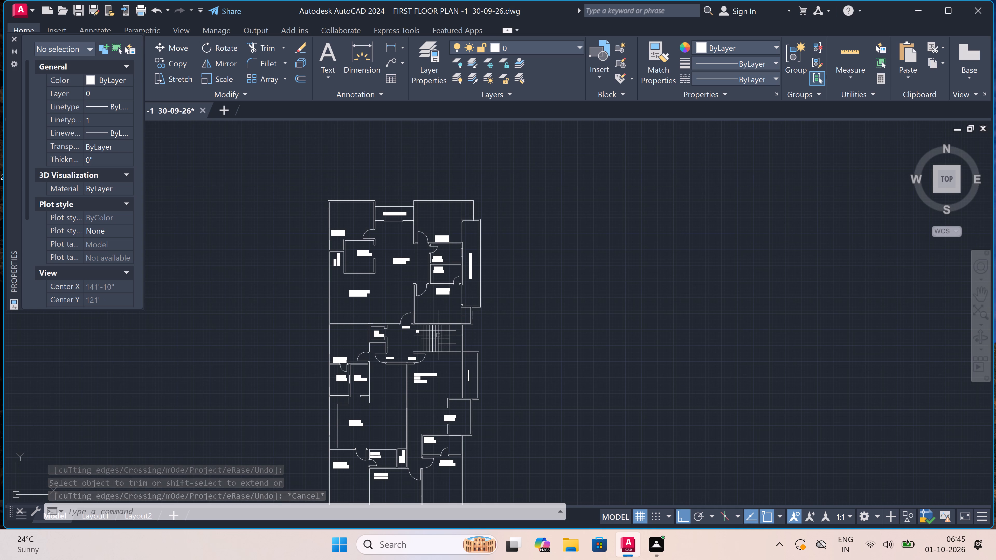
pyautogui.scroll(2, 438, 336)
pyautogui.scroll(-1, 411, 305)
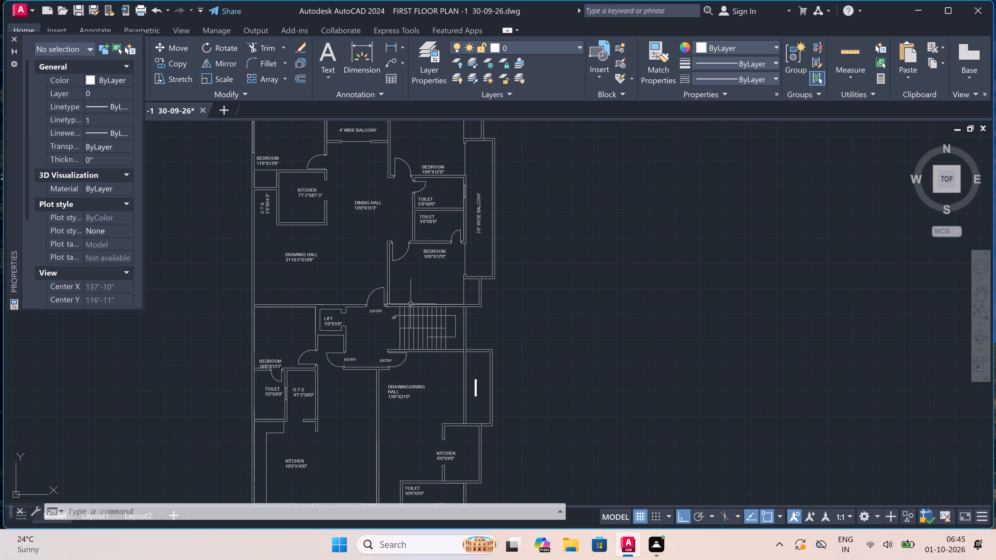
pyautogui.scroll(-1, 411, 304)
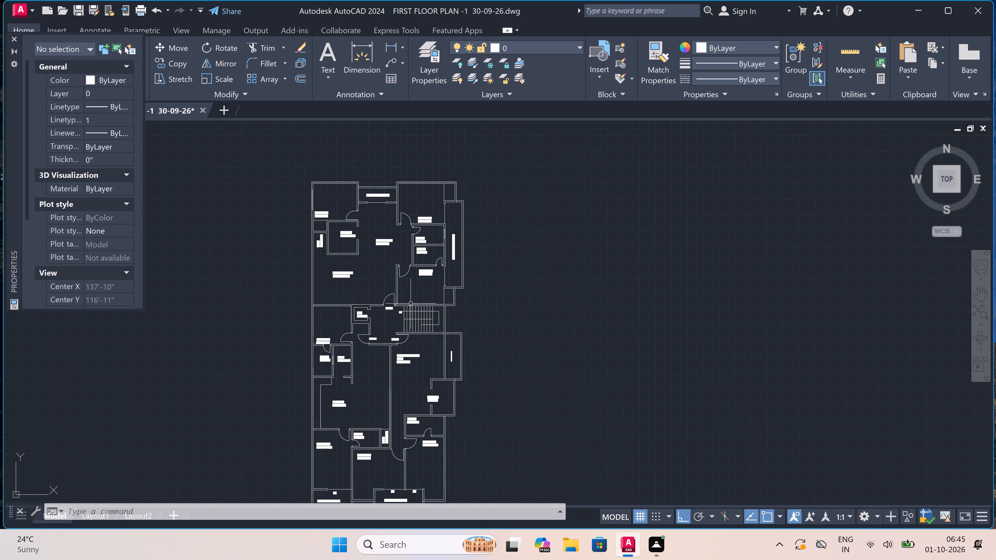
pyautogui.scroll(2, 407, 246)
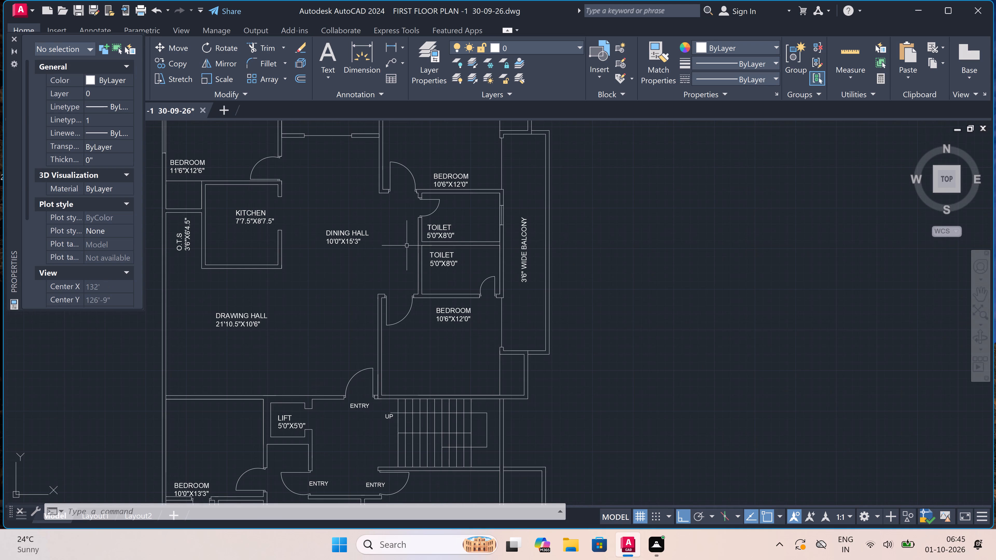
pyautogui.scroll(-1, 407, 246)
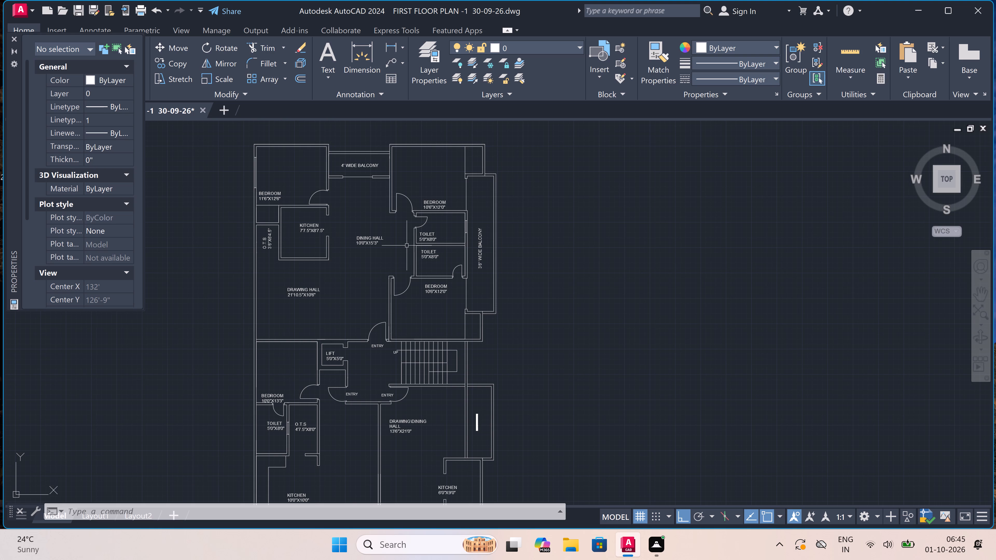
pyautogui.scroll(-2, 407, 246)
pyautogui.scroll(3, 400, 301)
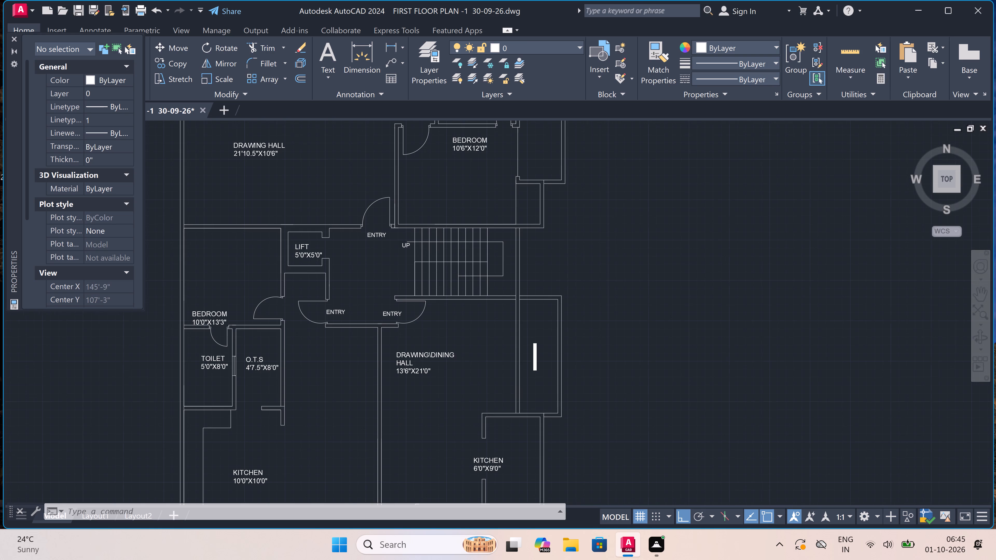
pyautogui.scroll(-2, 338, 288)
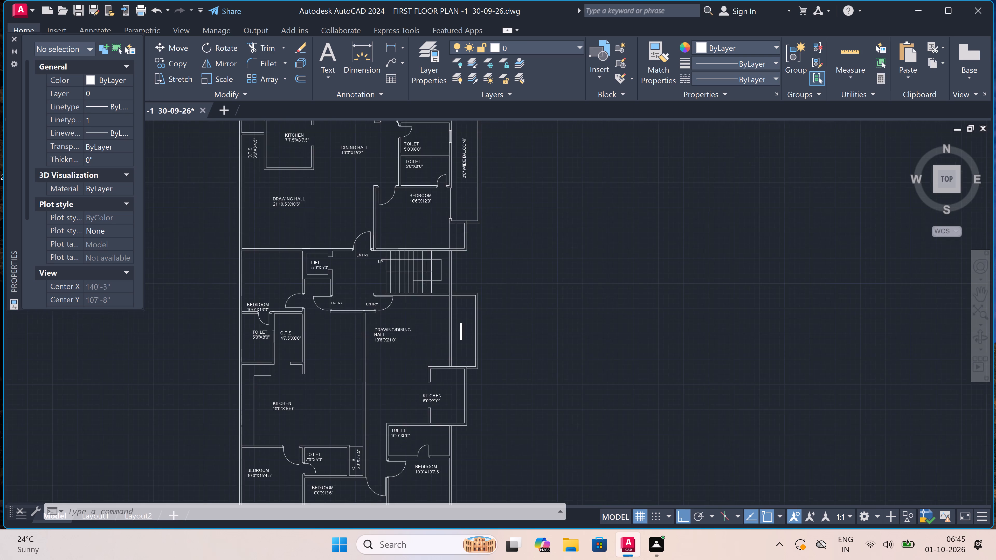
# Move the BEDROOM 10'0"X13'3" label straight north, away from the toilet wall beneath it.
pyautogui.scroll(3, 260, 303)
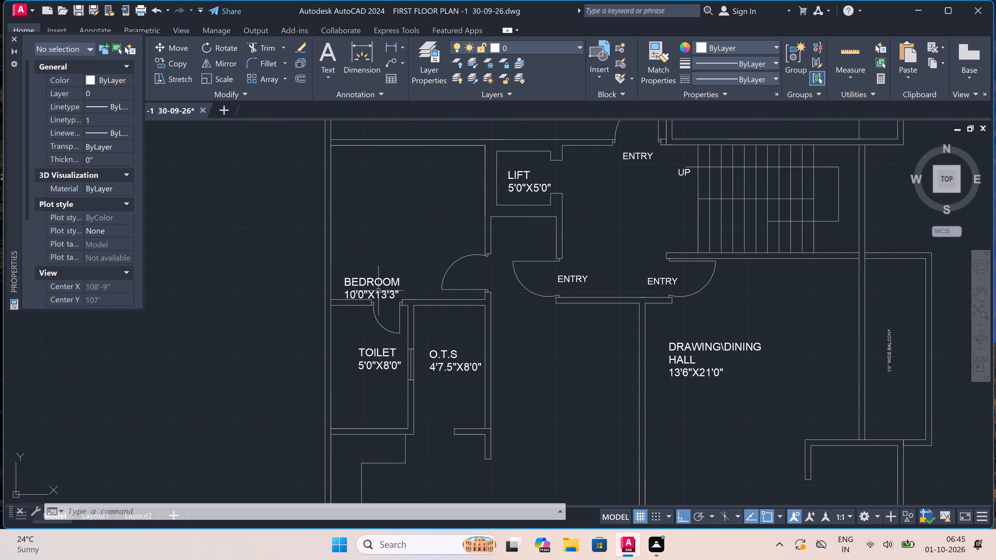
pyautogui.click(376, 285)
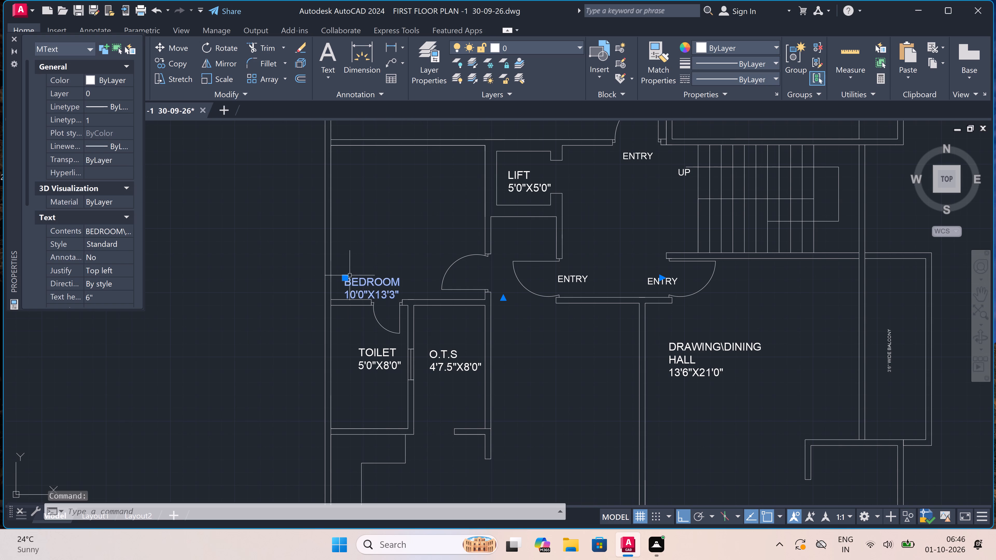
pyautogui.click(344, 277)
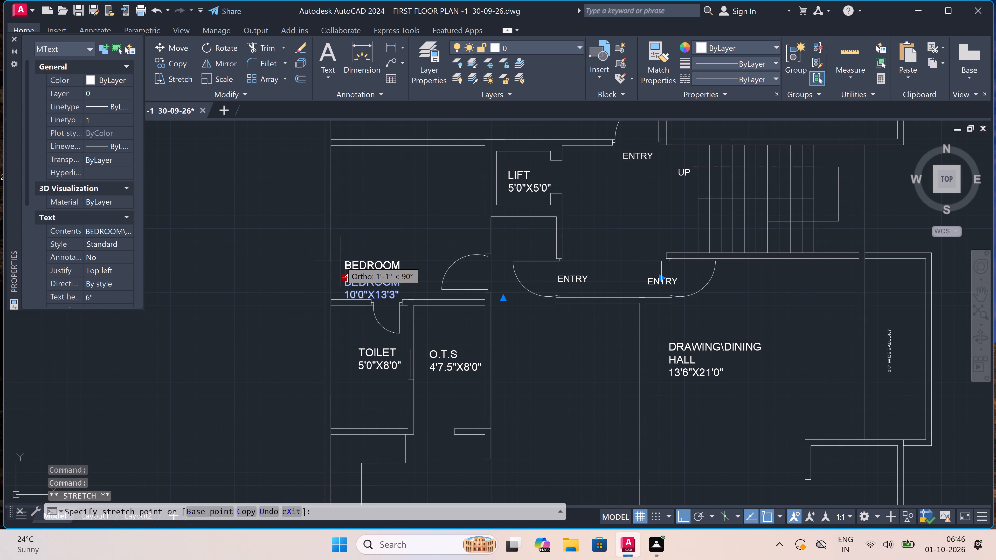
pyautogui.scroll(4, 340, 265)
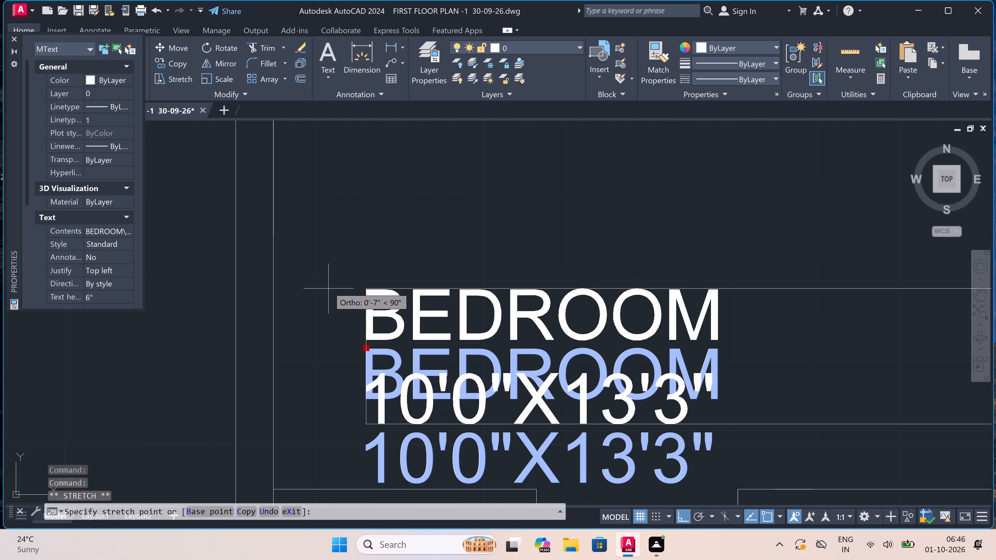
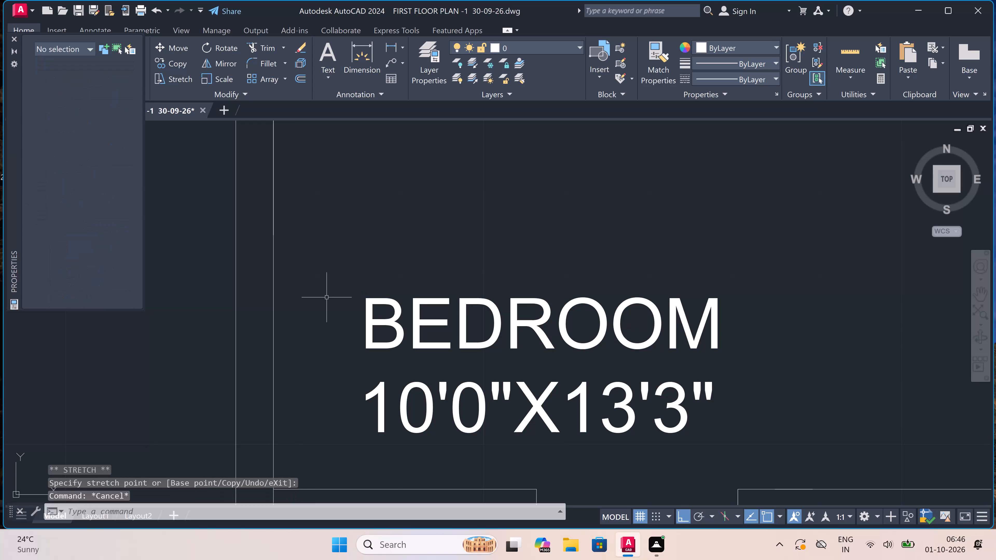
# Set the text height of the 3'6" WIDE BALCONY label beside the drawing/dining hall to 6".
pyautogui.scroll(-6, 370, 297)
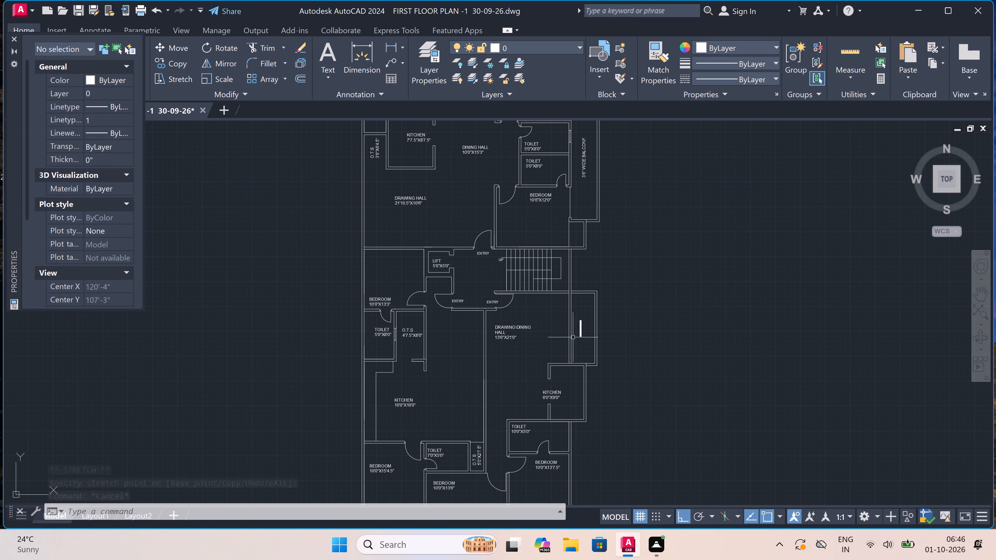
pyautogui.scroll(2, 585, 338)
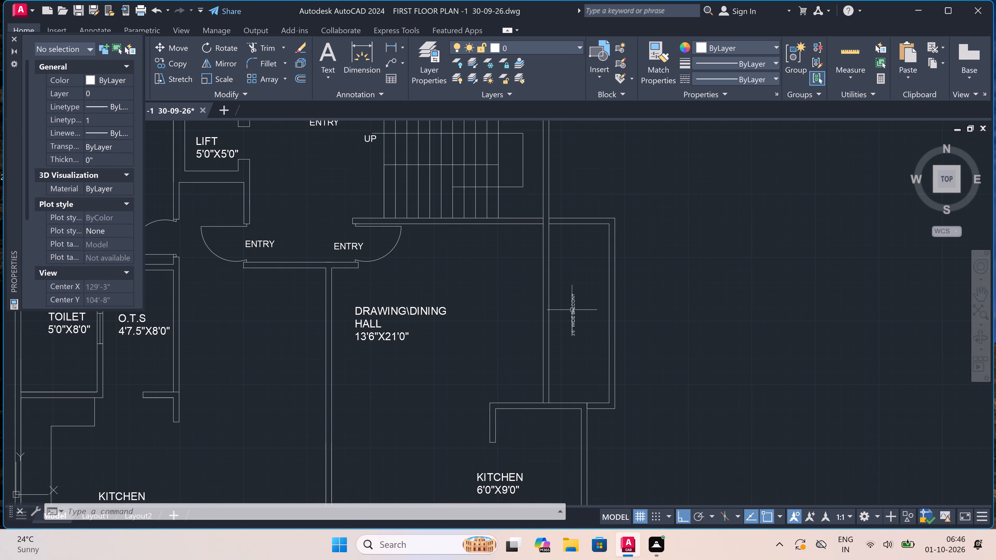
pyautogui.click(573, 313)
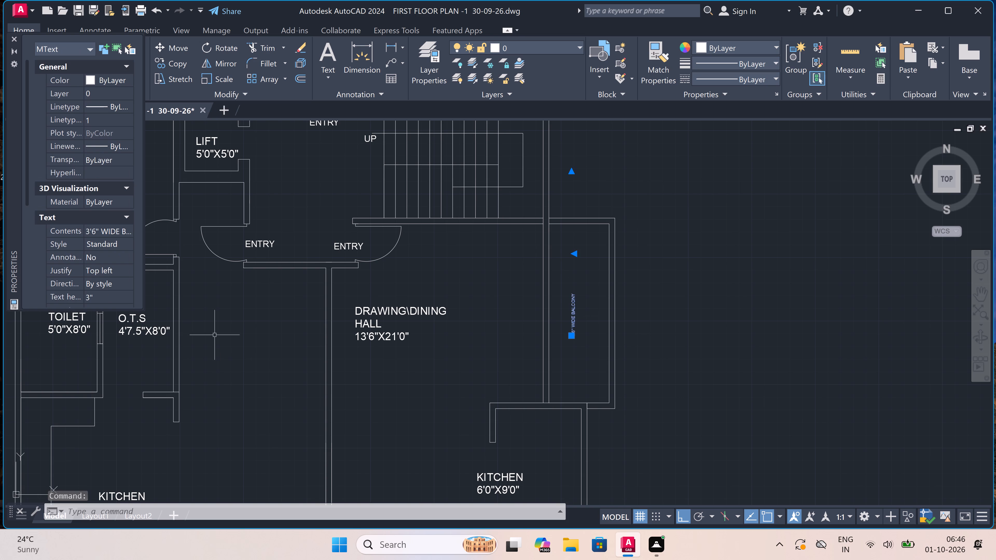
pyautogui.click(122, 297)
pyautogui.press('BackSpace')
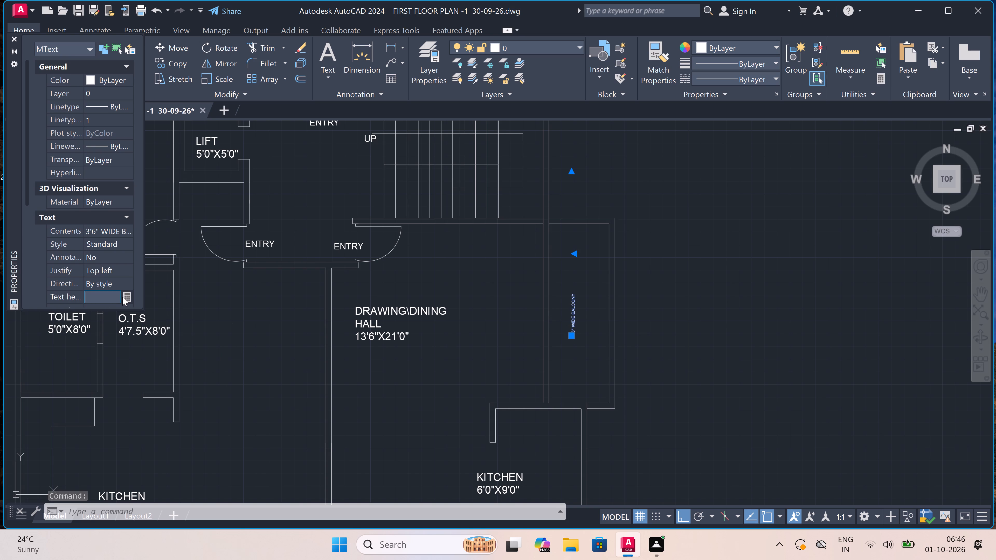
pyautogui.press('6')
pyautogui.hotkey('shift', '"')
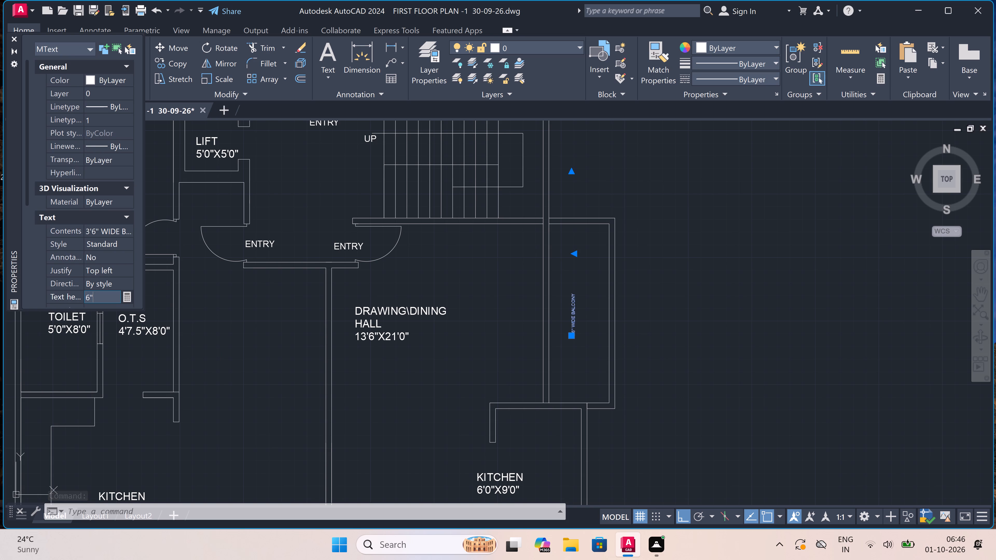
pyautogui.doubleClick(421, 268)
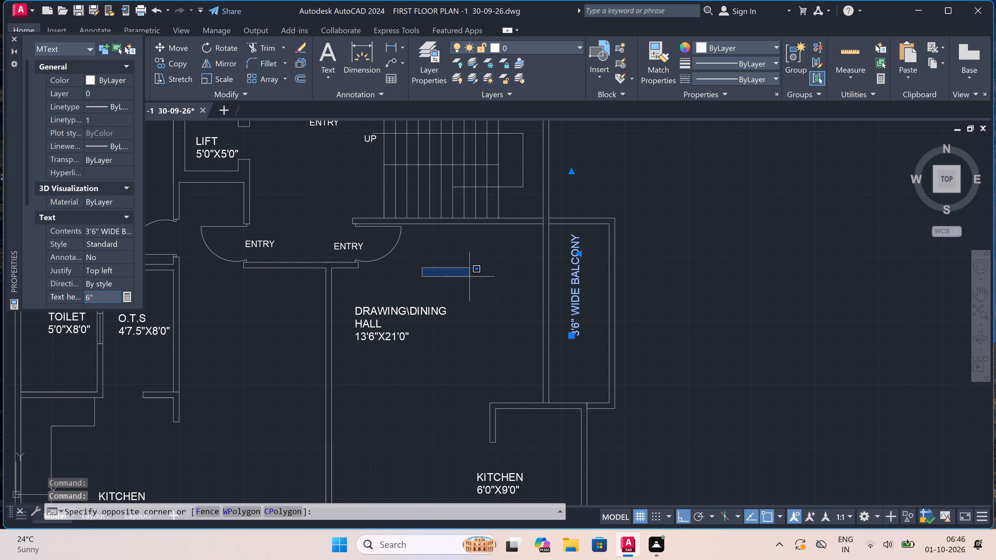
pyautogui.press('Escape')
pyautogui.scroll(-3, 479, 276)
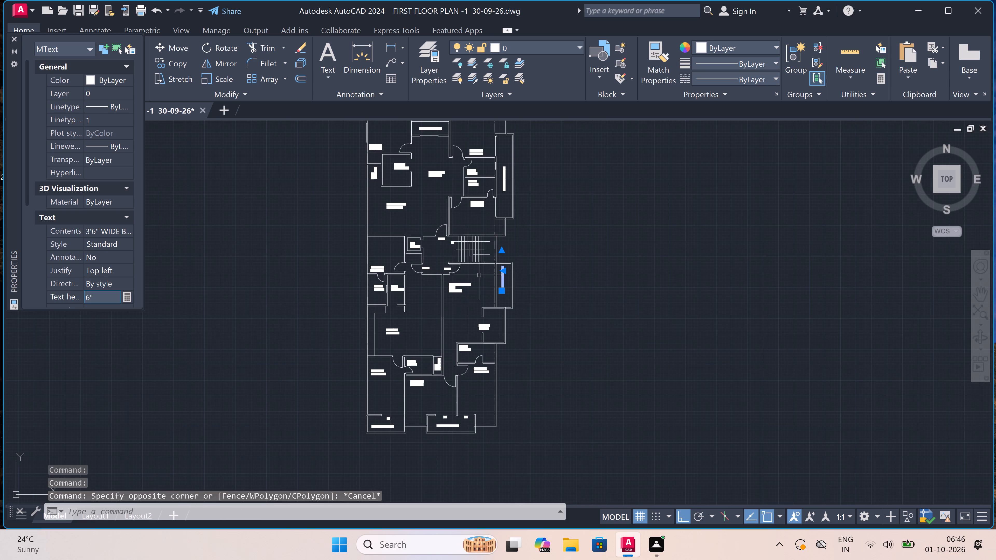
pyautogui.press('Escape')
# Add the multiline text FIRST FLOOR PLAN below the balconies at the bottom of the plan.
pyautogui.scroll(-2, 479, 275)
pyautogui.scroll(2, 480, 275)
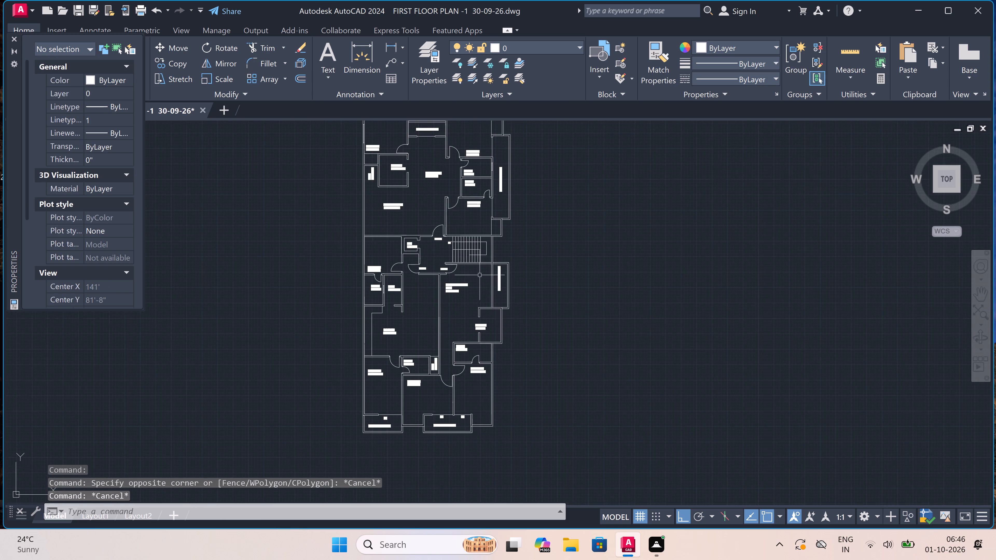
pyautogui.scroll(-2, 475, 295)
pyautogui.scroll(2, 460, 364)
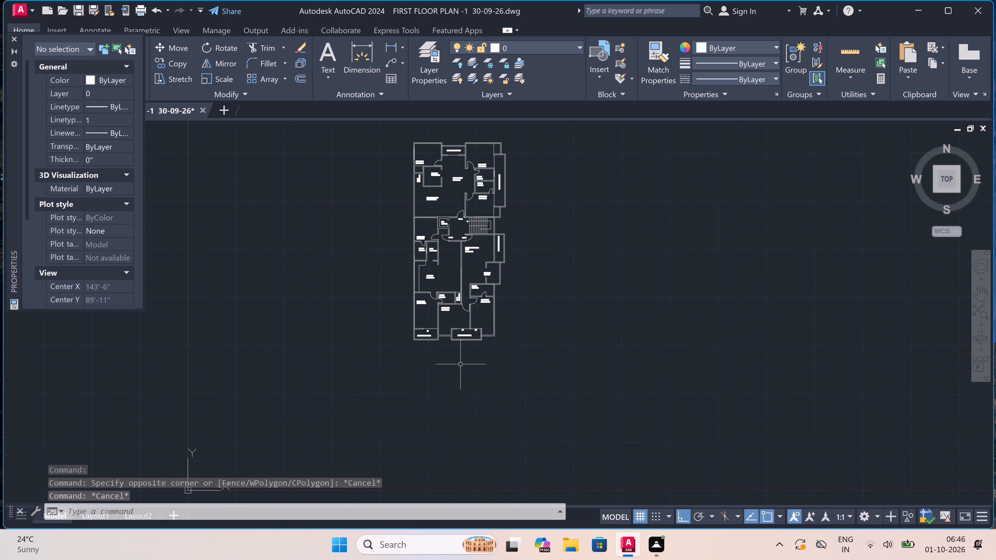
pyautogui.scroll(1, 460, 364)
pyautogui.scroll(1, 470, 312)
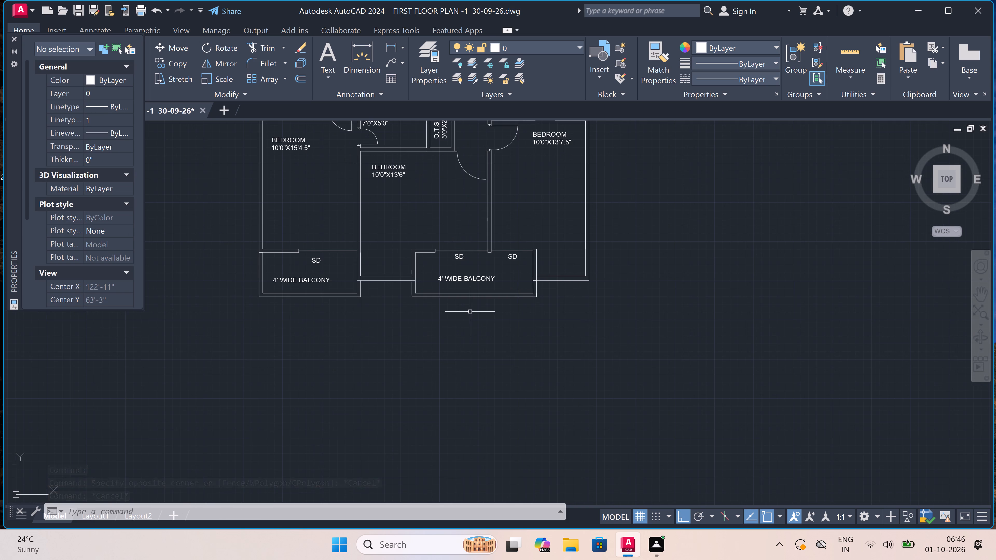
pyautogui.write('MT')
pyautogui.press('space')
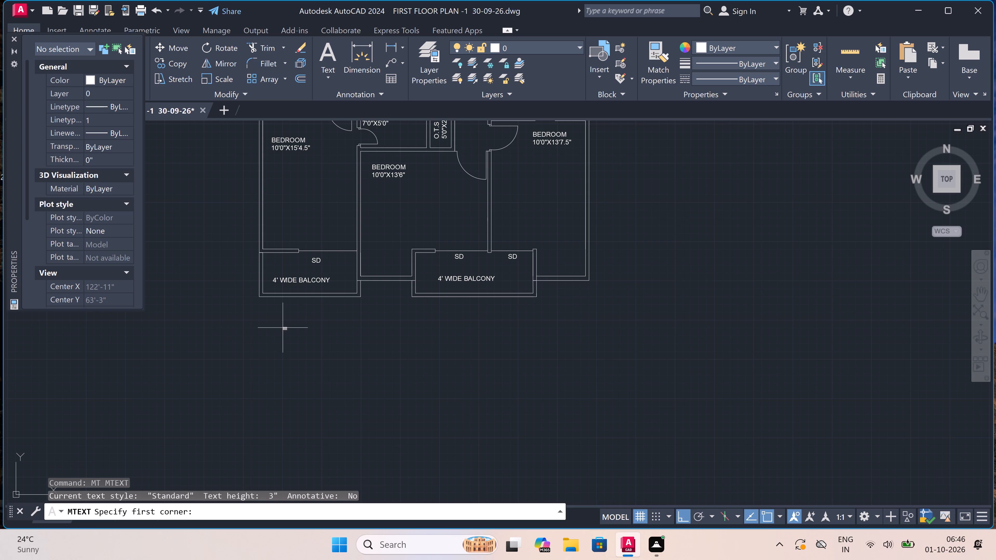
pyautogui.moveTo(327, 321); pyautogui.dragTo(335, 325)
pyautogui.click(642, 344)
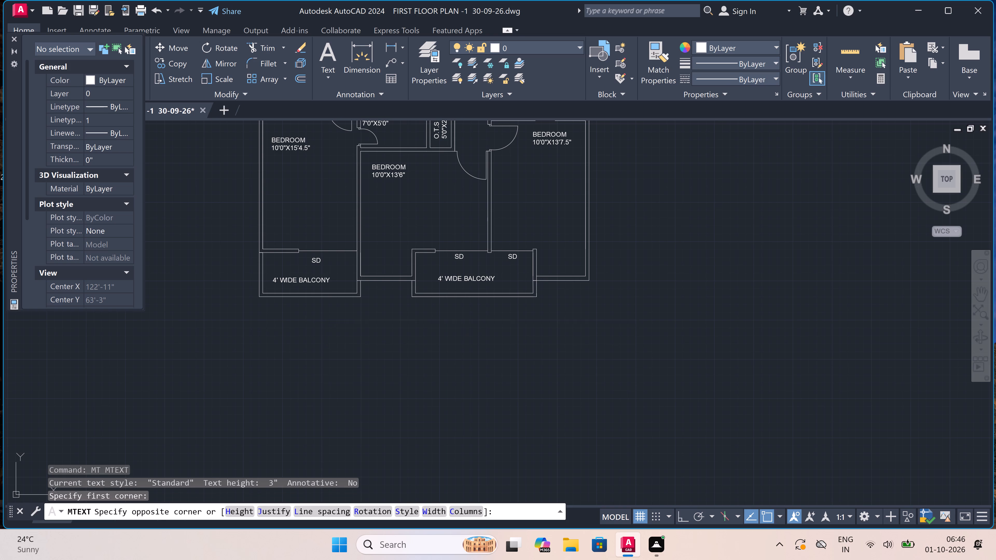
pyautogui.write('FIRST FLOOR PLAN')
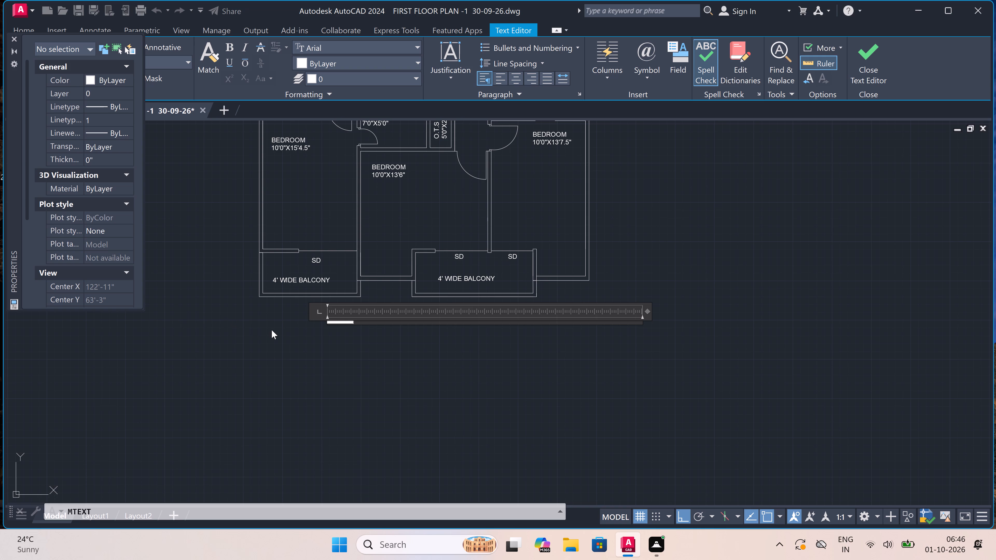
pyautogui.scroll(3, 272, 330)
pyautogui.click(365, 311)
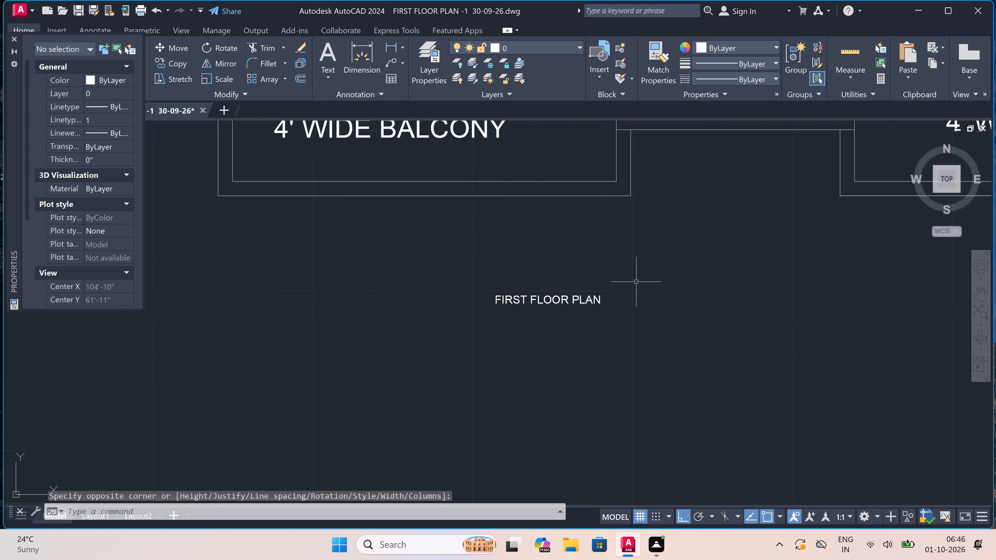
# Set the text height of the FIRST FLOOR PLAN title to 1'.
pyautogui.moveTo(637, 283); pyautogui.dragTo(632, 286)
pyautogui.click(281, 366)
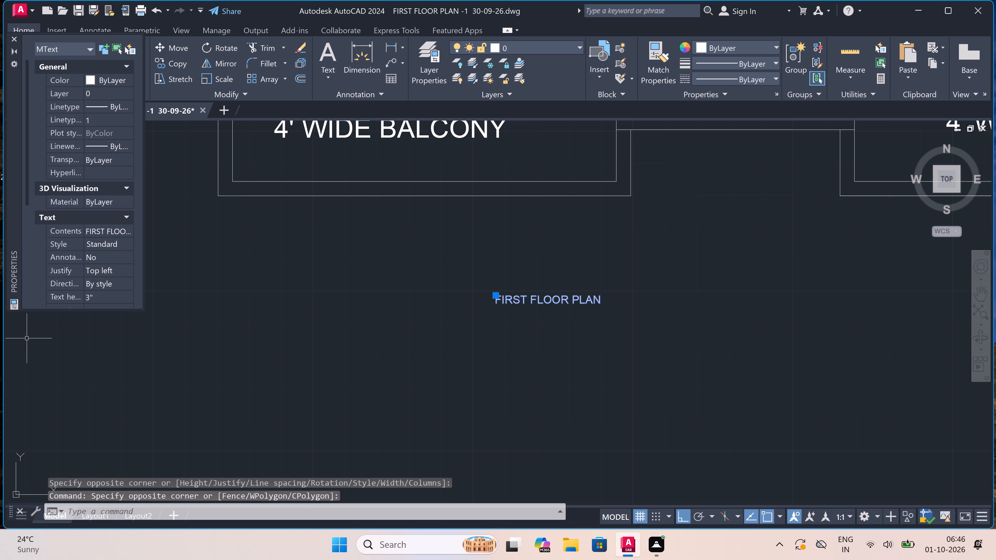
pyautogui.click(117, 299)
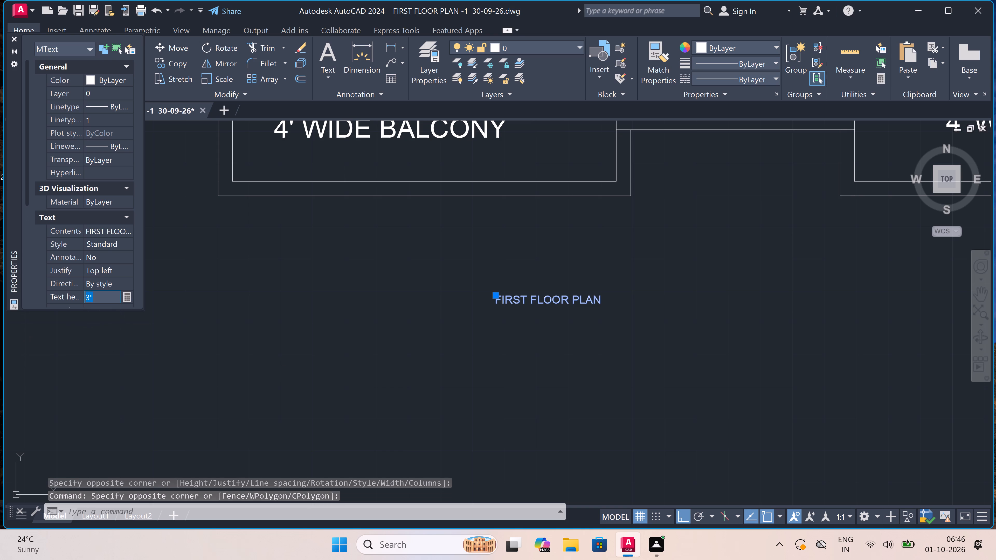
pyautogui.press('BackSpace')
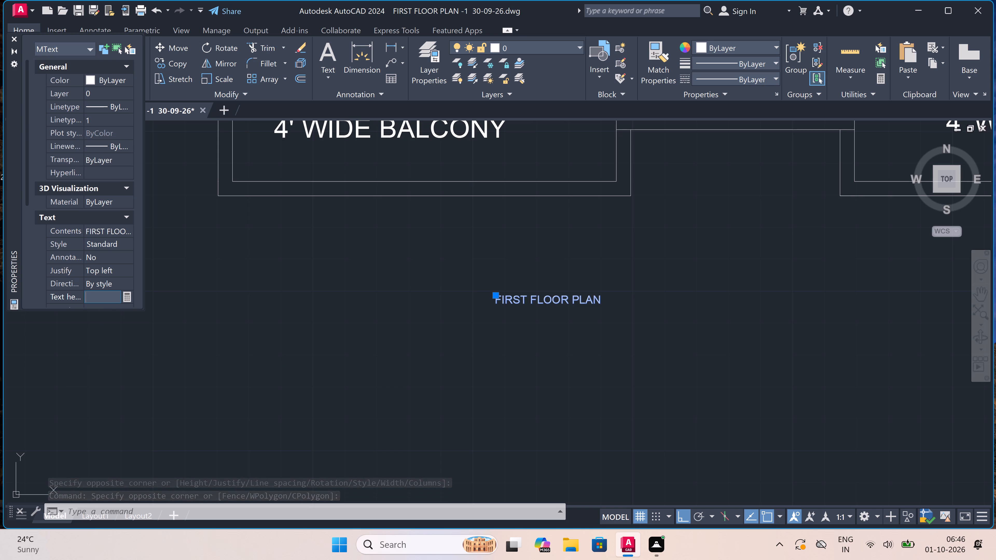
pyautogui.write('1.')
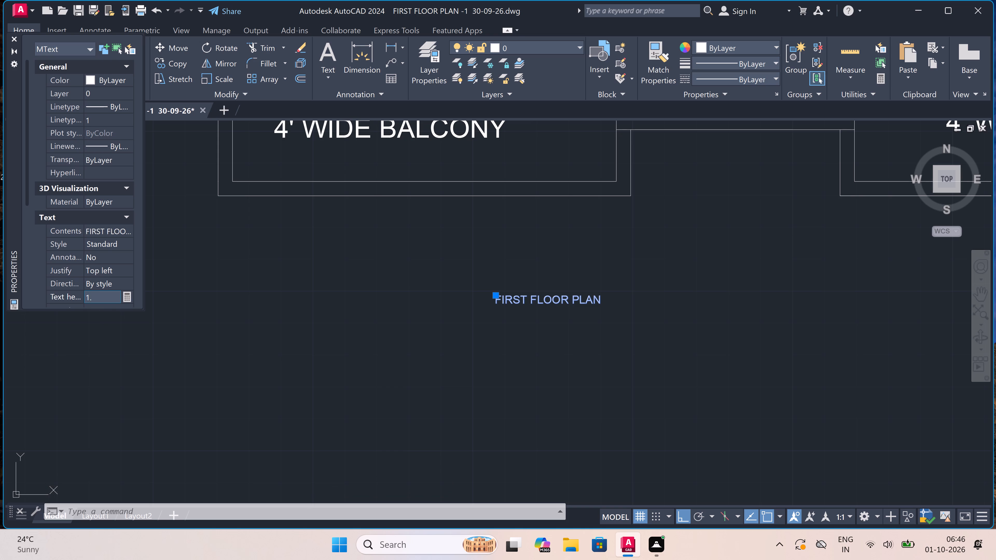
pyautogui.press('BackSpace')
pyautogui.press("'")
pyautogui.click(418, 242)
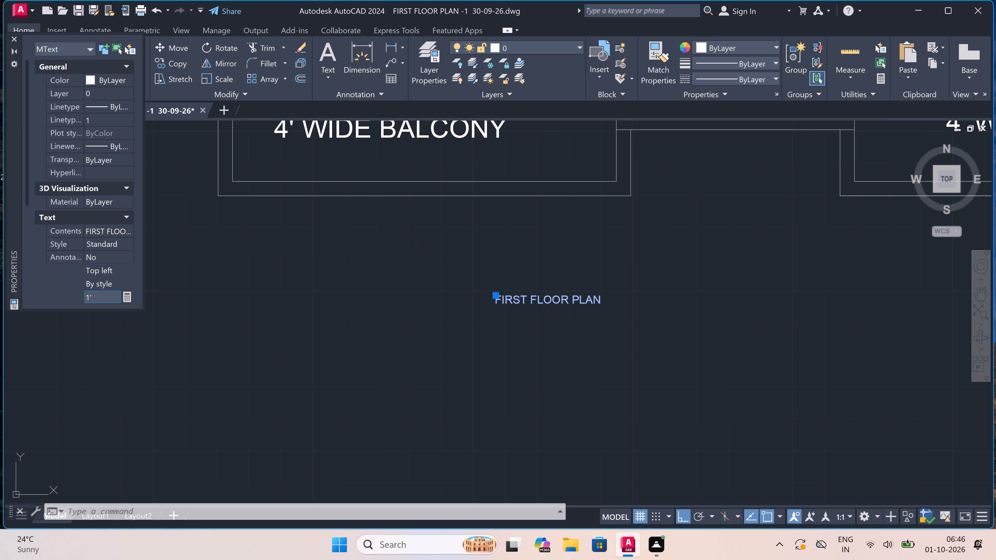
pyautogui.scroll(-5, 428, 257)
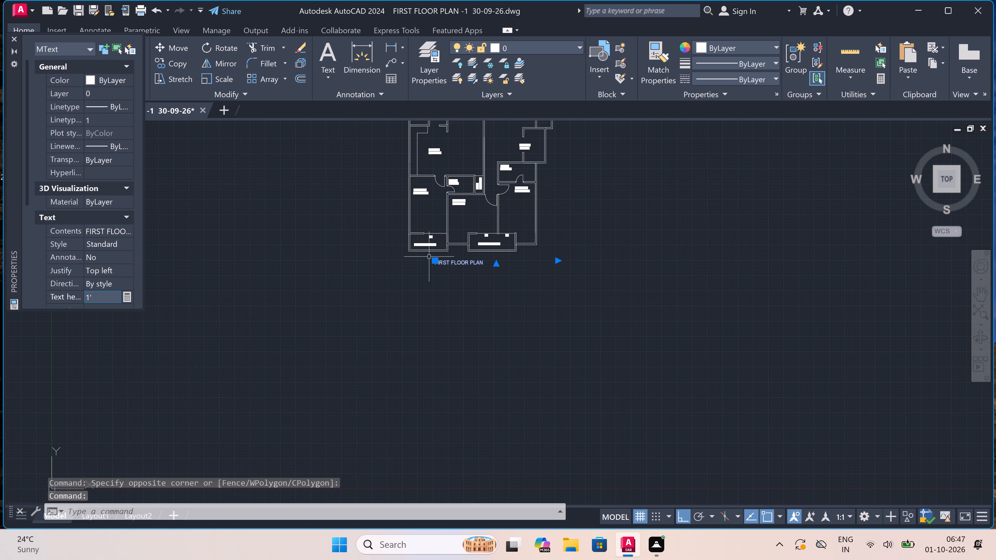
pyautogui.scroll(2, 429, 257)
pyautogui.press('Escape')
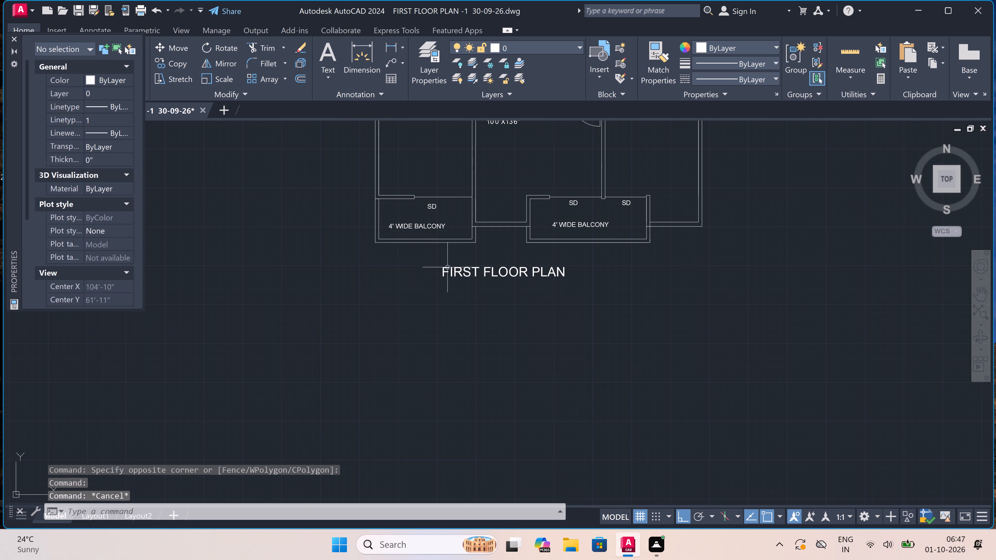
# Move the FIRST FLOOR PLAN title so it starts below the gap between the two 4' wide balconies.
pyautogui.click(449, 267)
pyautogui.click(442, 265)
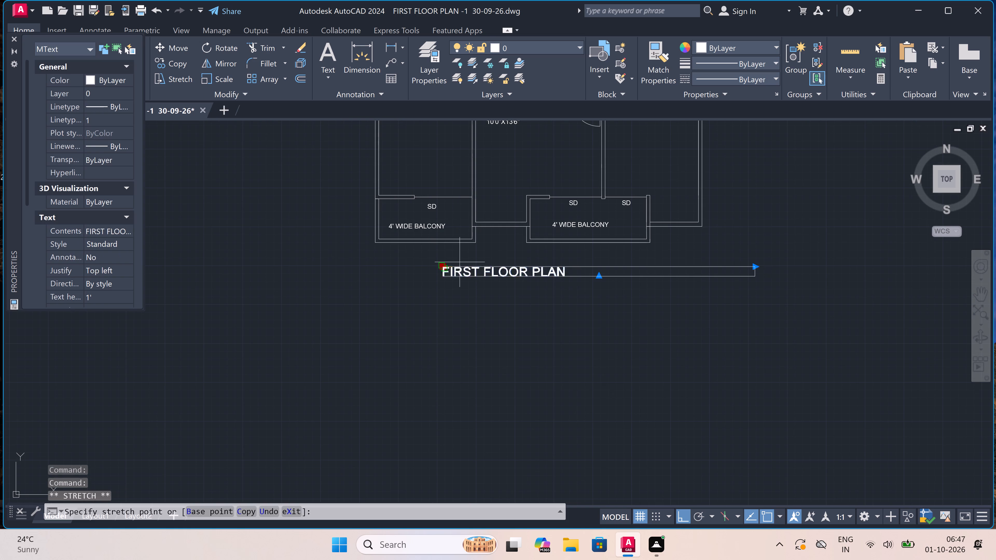
pyautogui.scroll(4, 480, 260)
pyautogui.click(476, 268)
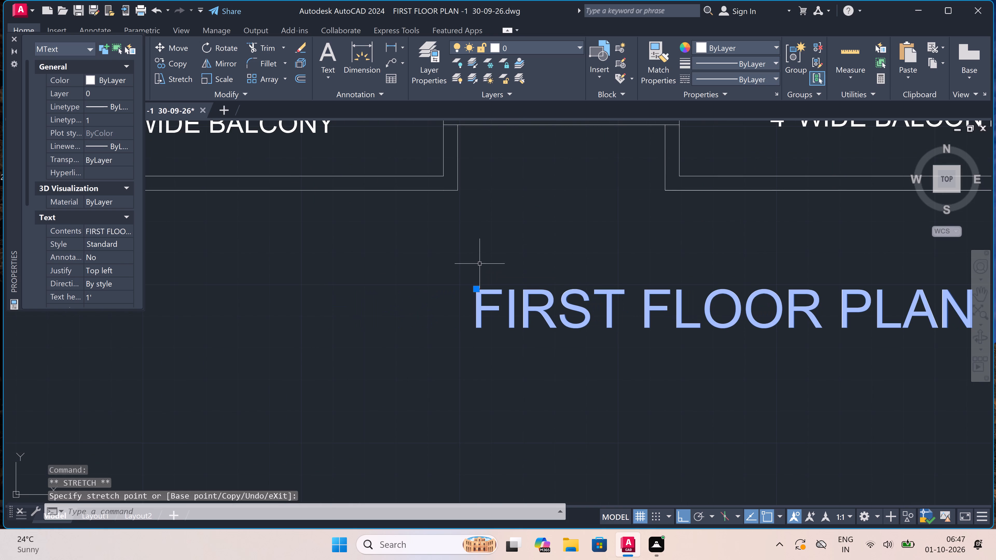
pyautogui.press('Escape')
# Examine the whole floor plan, from the title up to the upper flat's rooms, walls and labels.
pyautogui.scroll(-8, 424, 268)
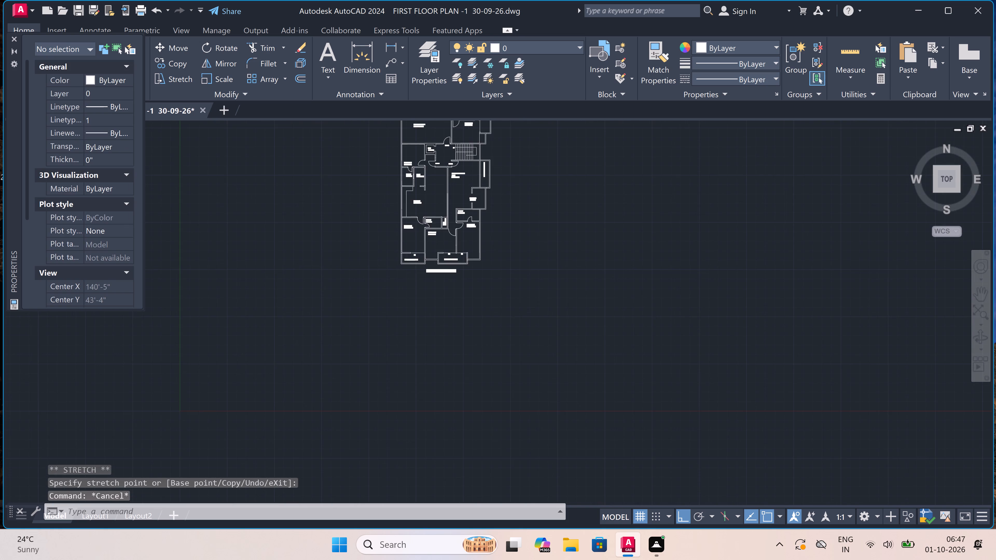
pyautogui.scroll(-2, 423, 268)
pyautogui.scroll(3, 420, 253)
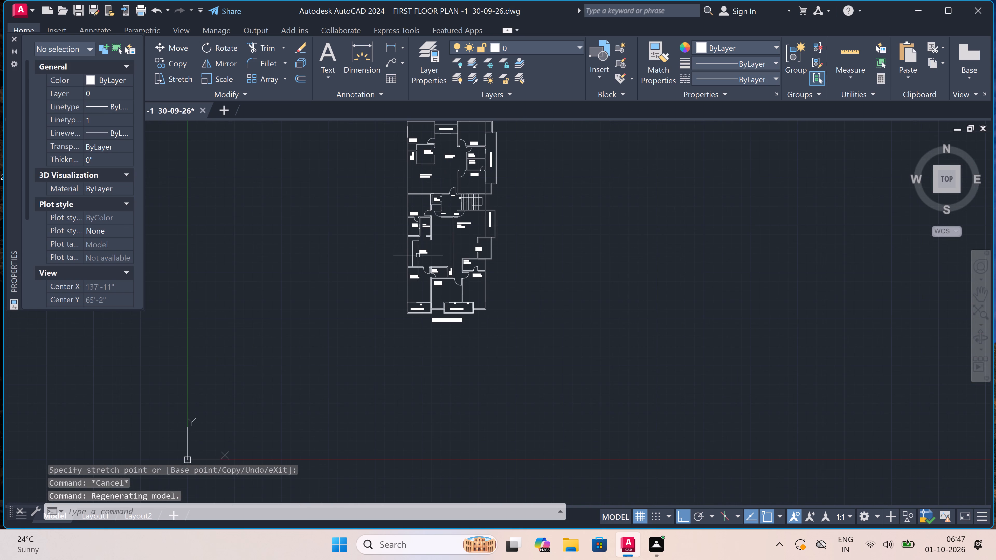
pyautogui.scroll(-2, 405, 276)
pyautogui.scroll(6, 409, 225)
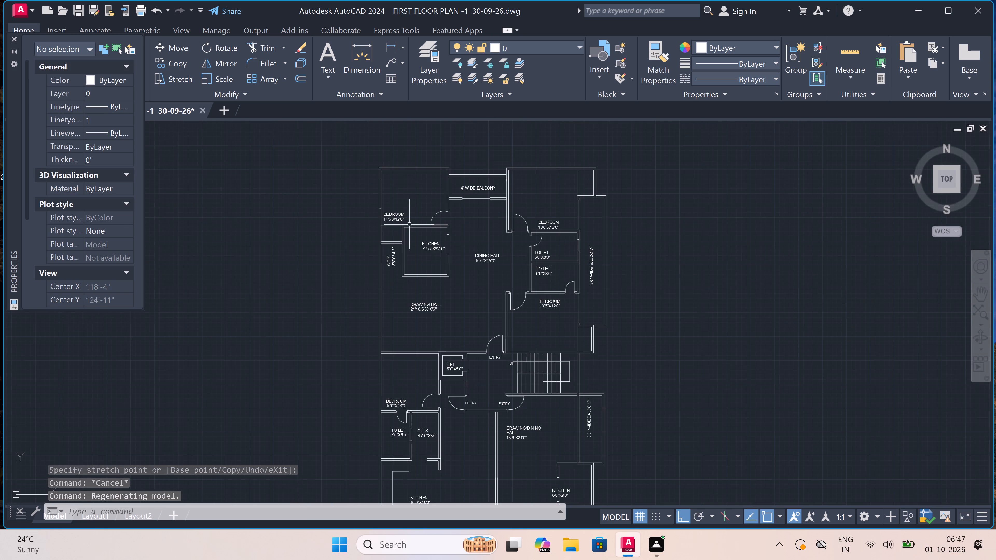
pyautogui.scroll(-3, 409, 225)
pyautogui.scroll(3, 412, 179)
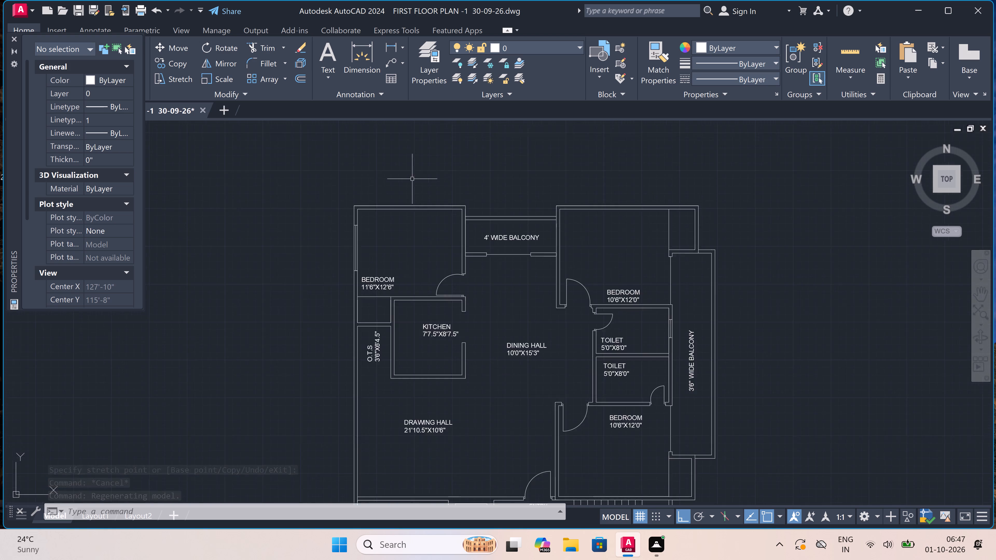
pyautogui.scroll(1, 412, 179)
pyautogui.scroll(-3, 412, 179)
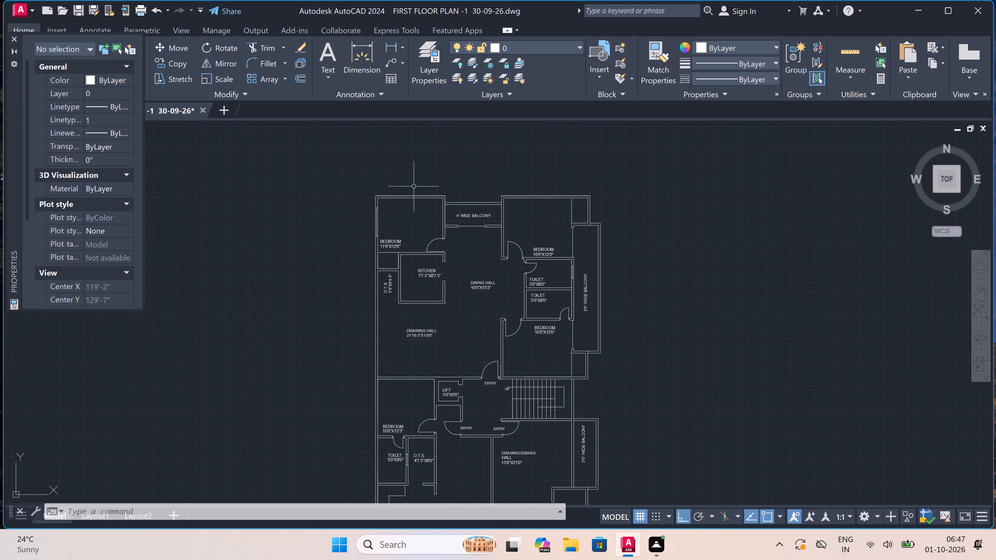
pyautogui.scroll(2, 405, 273)
pyautogui.scroll(-3, 405, 270)
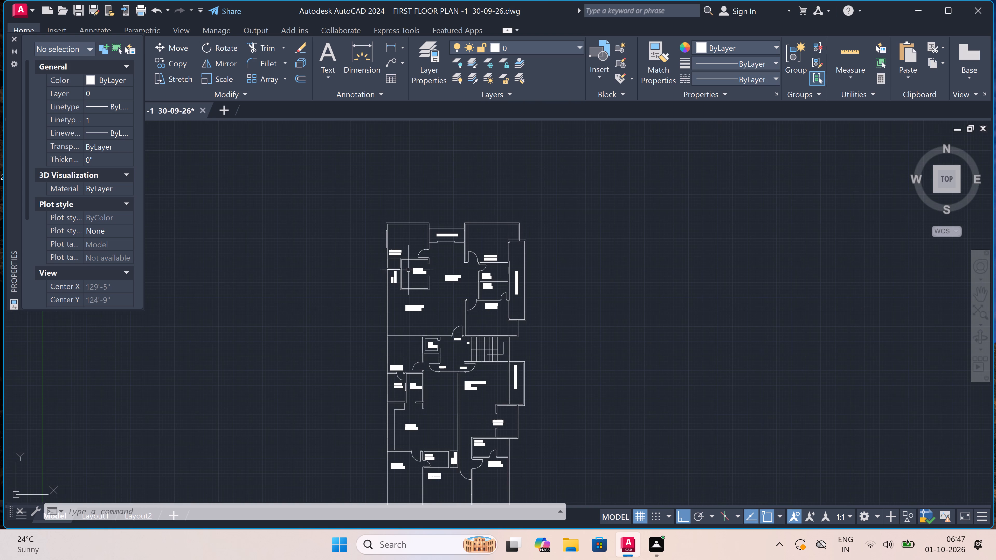
# Draw a 2' window in the balcony-side wall of the lower 5'0"X8'0" toilet, with end lines across the wall and a centre line.
pyautogui.scroll(1, 541, 268)
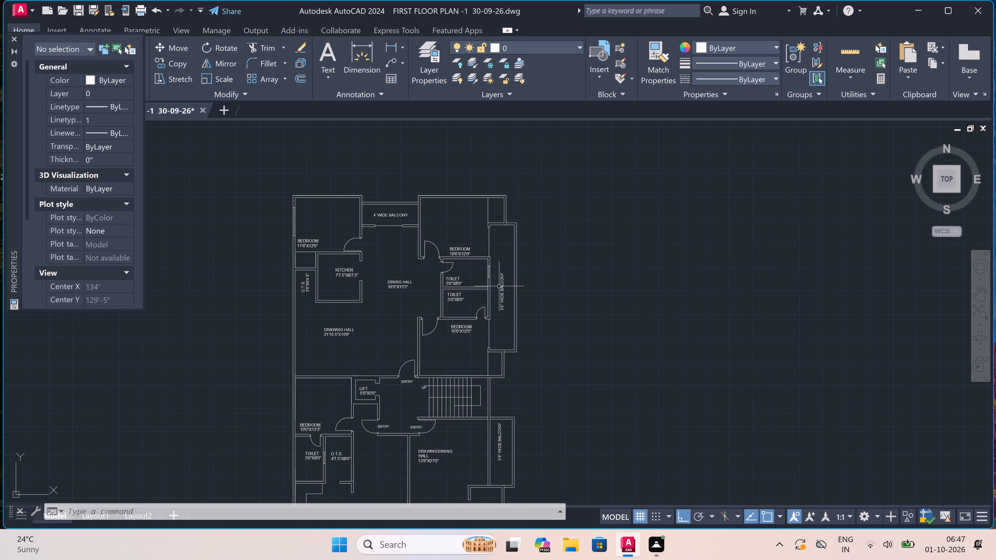
pyautogui.scroll(3, 488, 301)
pyautogui.write('L')
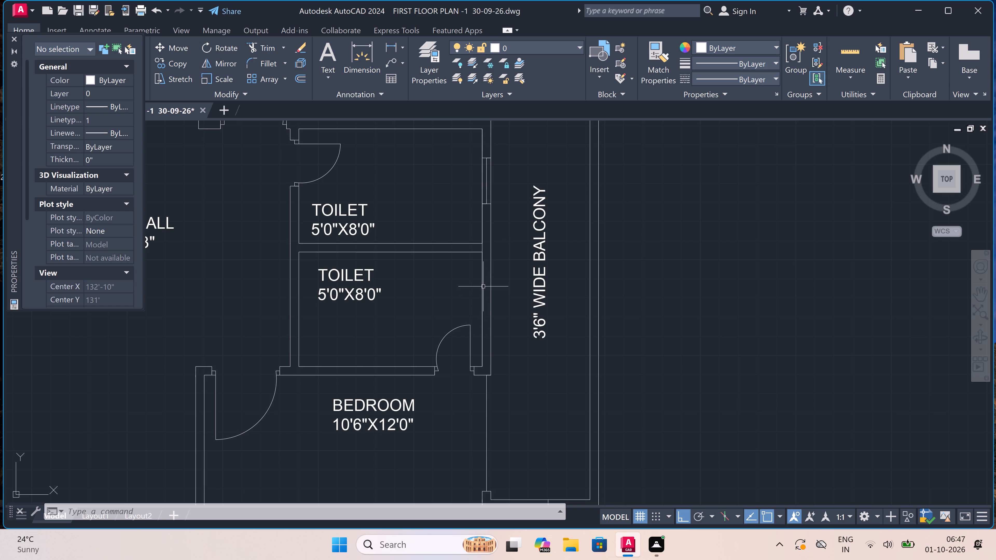
pyautogui.press('space')
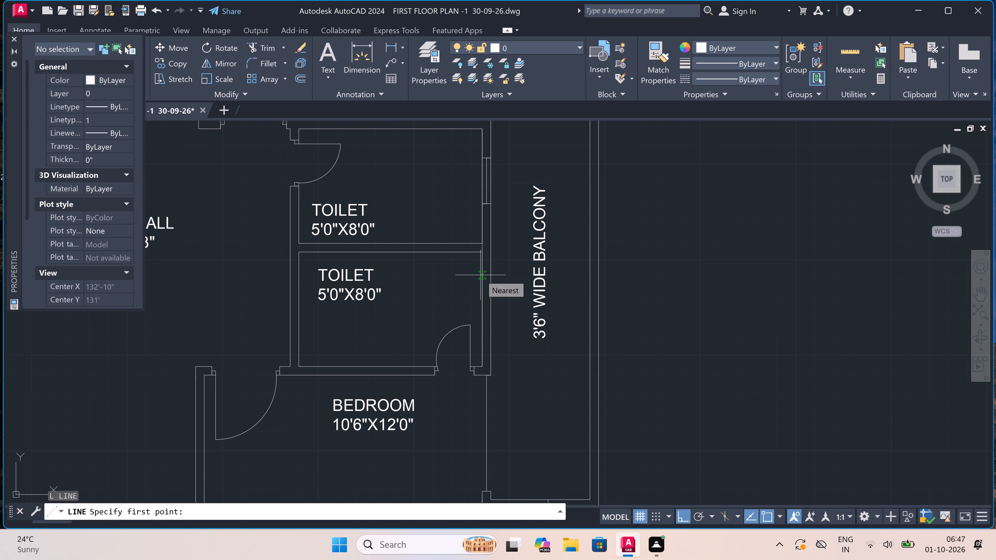
pyautogui.click(480, 275)
pyautogui.click(490, 278)
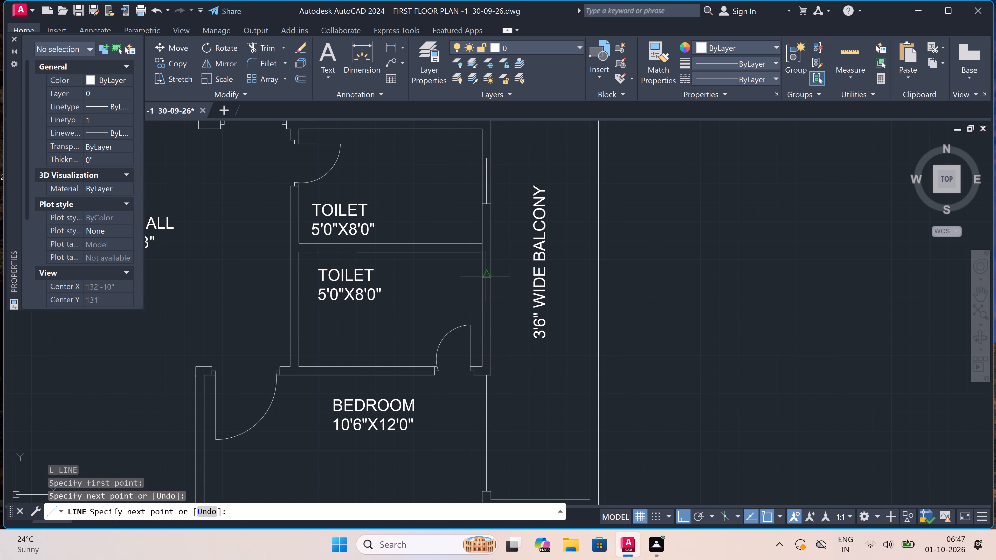
pyautogui.click(484, 275)
pyautogui.write("2'")
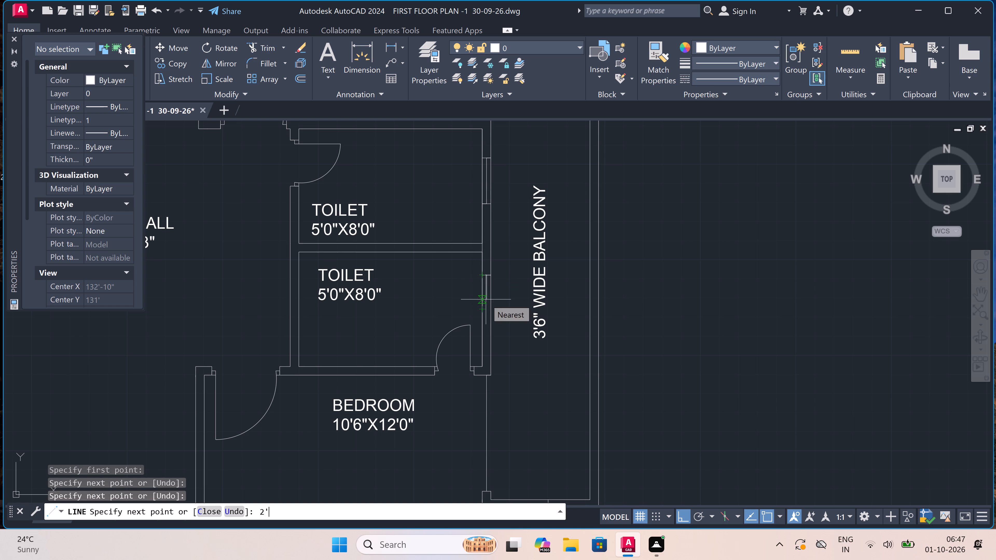
pyautogui.press('space')
pyautogui.scroll(3, 475, 317)
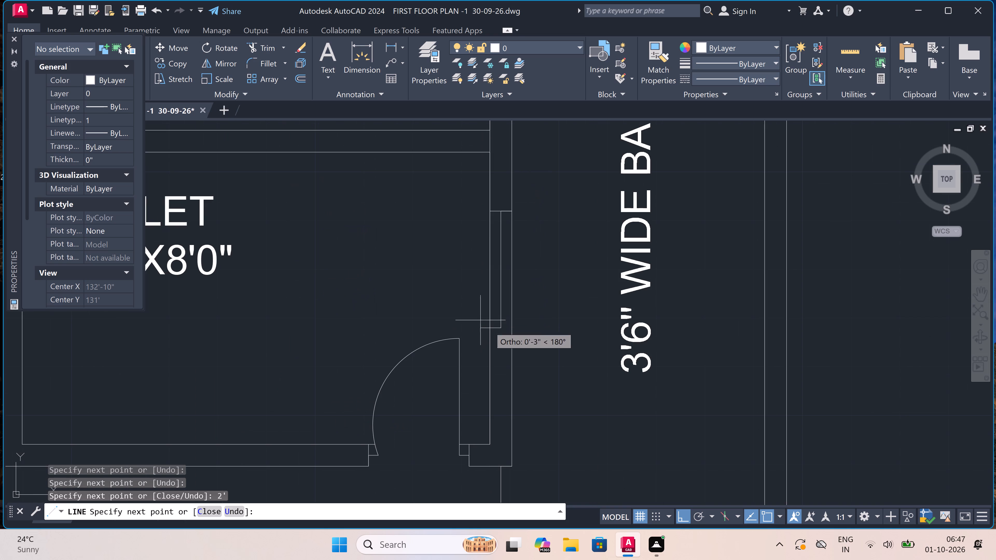
pyautogui.click(489, 327)
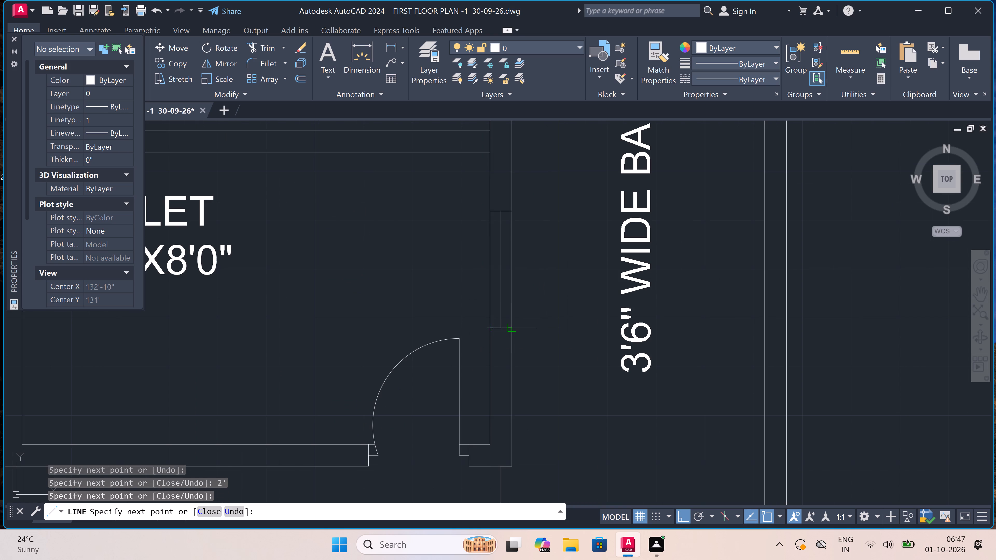
pyautogui.click(512, 327)
pyautogui.press('Escape')
# Draw a three-sided counter line inside the 6'0"X9'0" kitchen, parallel to its walls and ending on both stubs of the entrance wall.
pyautogui.scroll(-6, 471, 260)
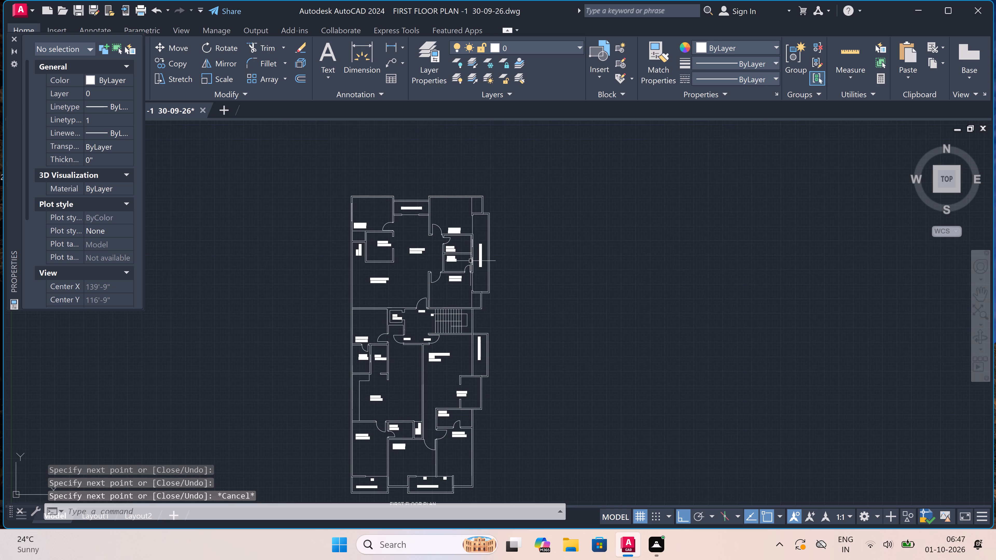
pyautogui.scroll(4, 481, 402)
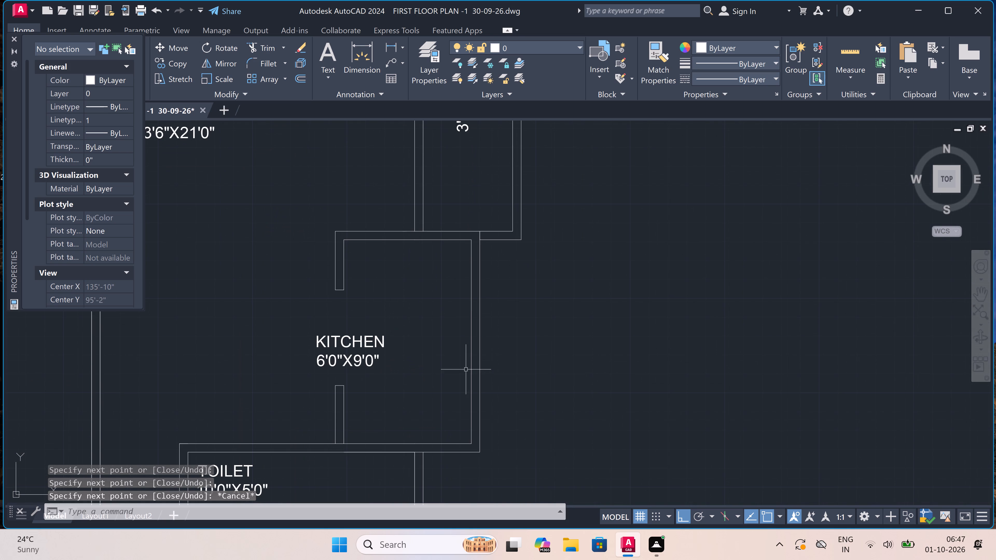
pyautogui.press('l')
pyautogui.press('space')
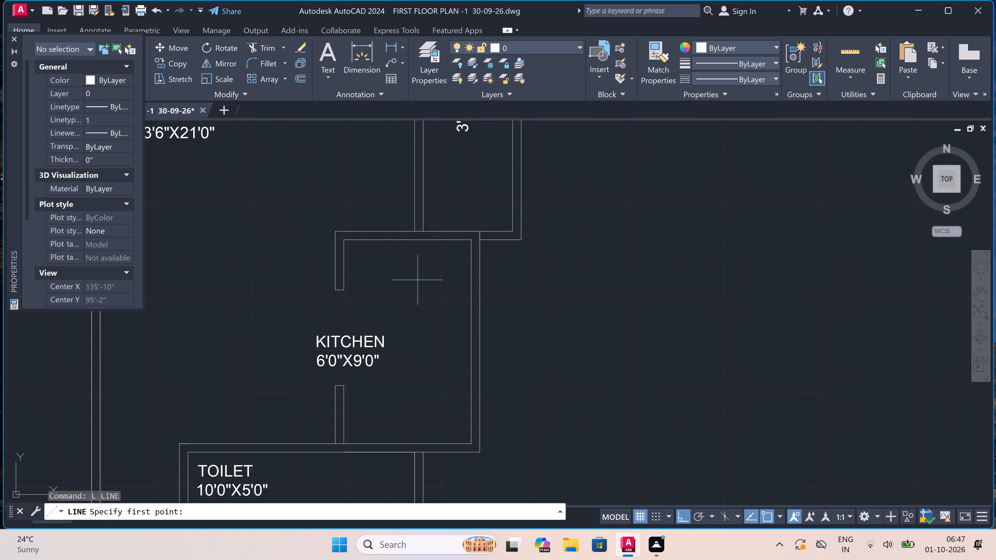
pyautogui.click(344, 273)
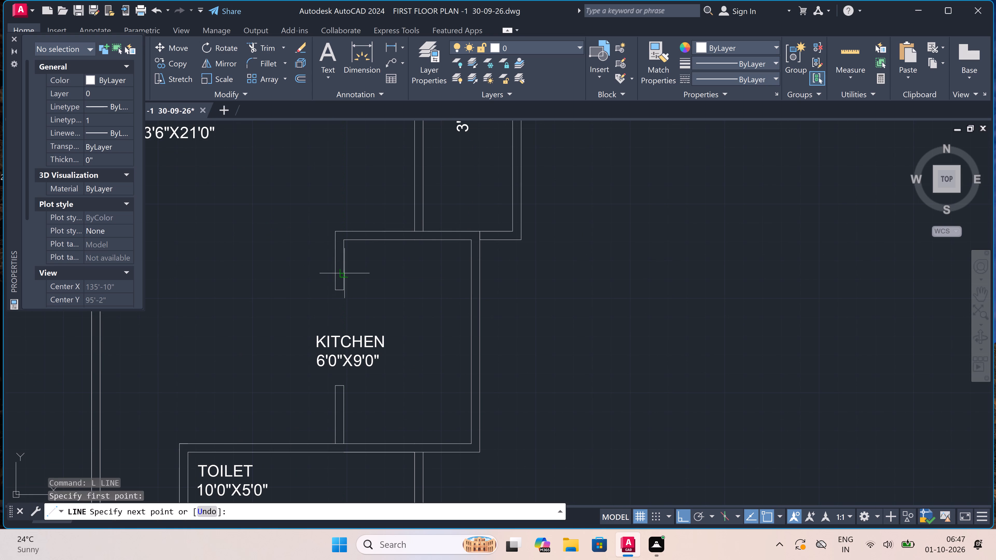
pyautogui.click(438, 271)
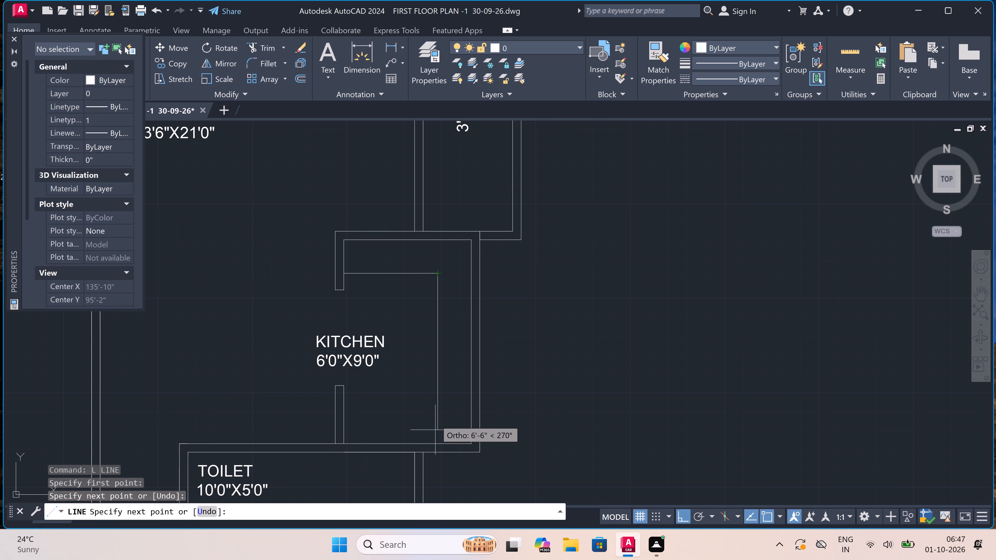
pyautogui.click(435, 407)
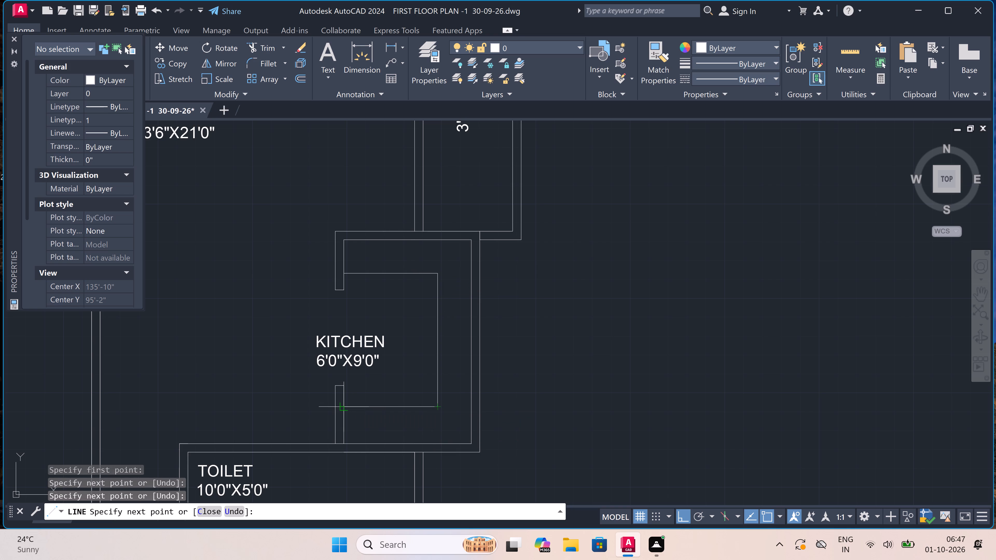
pyautogui.click(346, 404)
pyautogui.press('Escape')
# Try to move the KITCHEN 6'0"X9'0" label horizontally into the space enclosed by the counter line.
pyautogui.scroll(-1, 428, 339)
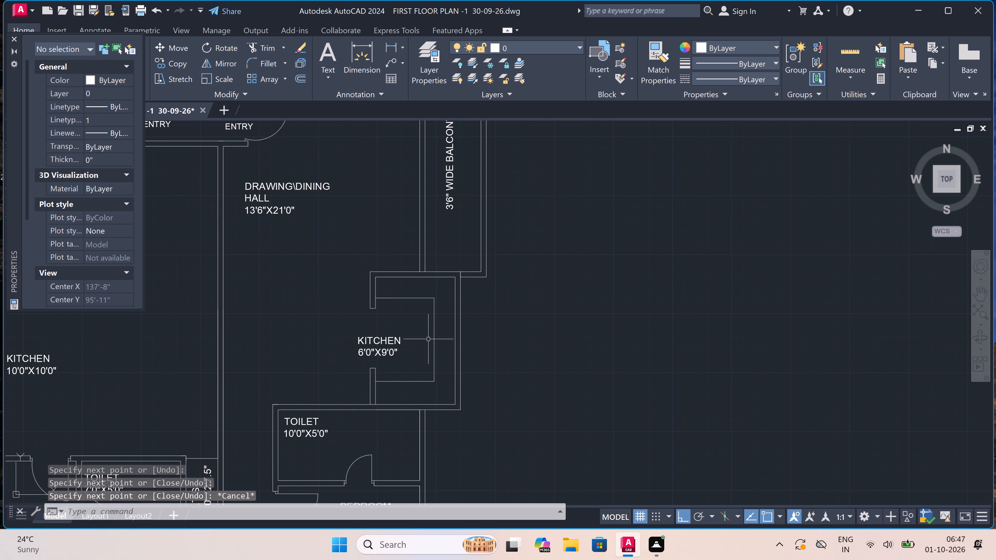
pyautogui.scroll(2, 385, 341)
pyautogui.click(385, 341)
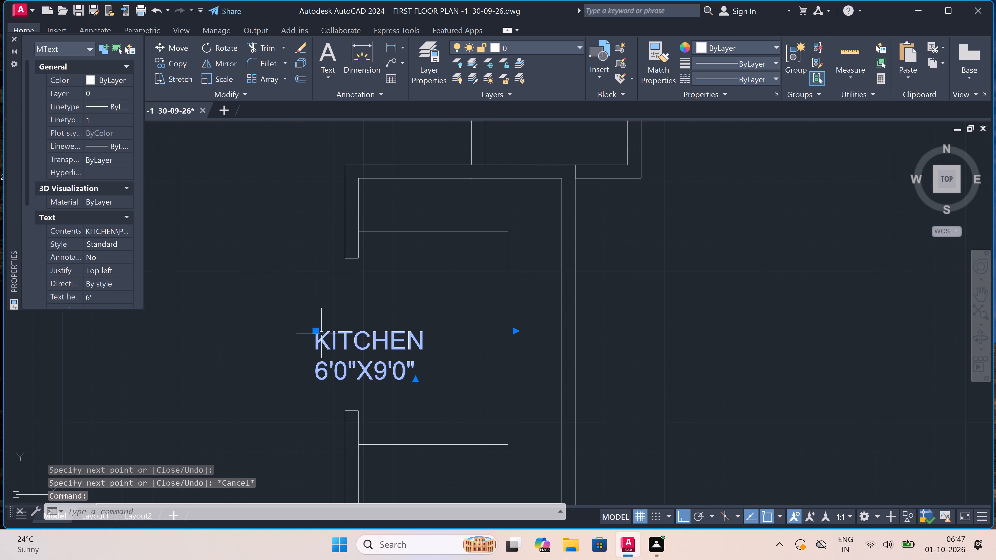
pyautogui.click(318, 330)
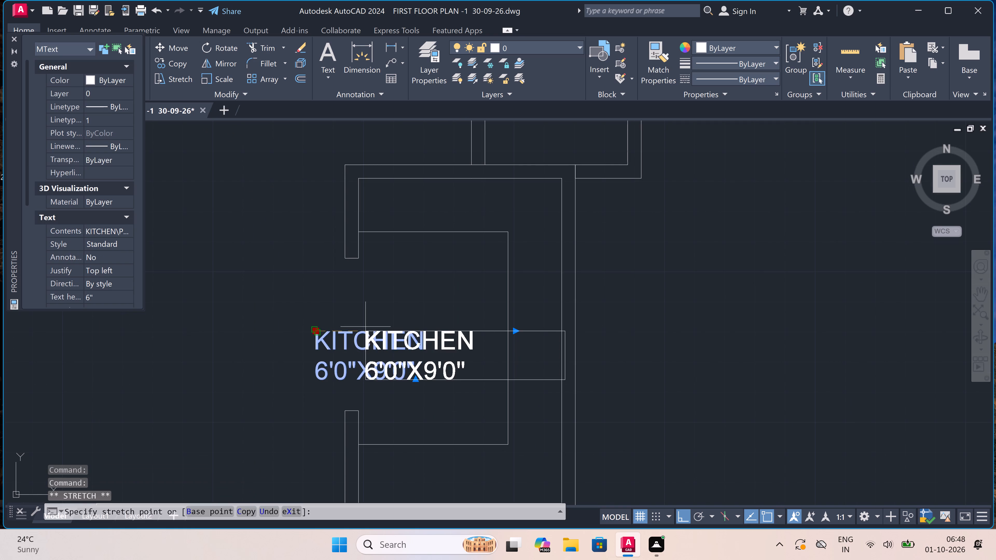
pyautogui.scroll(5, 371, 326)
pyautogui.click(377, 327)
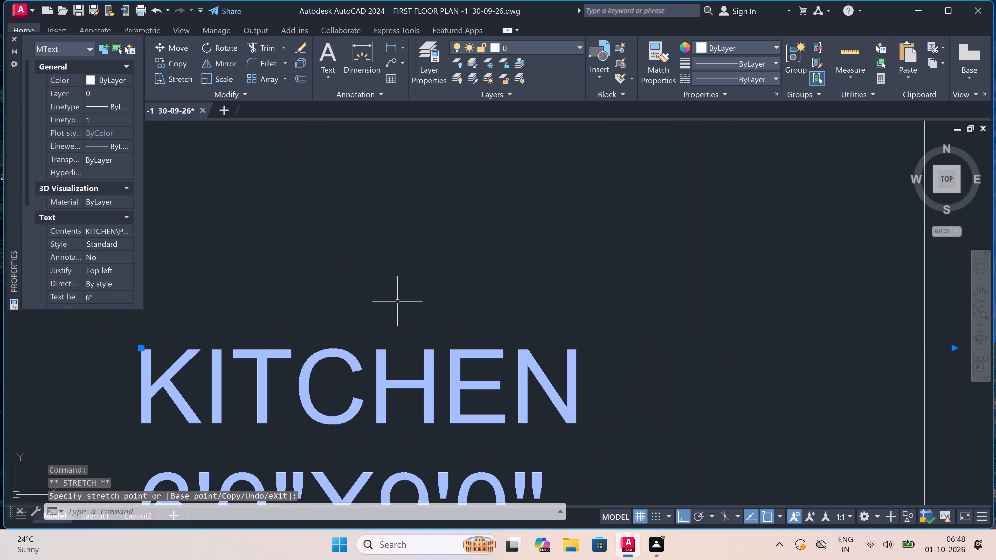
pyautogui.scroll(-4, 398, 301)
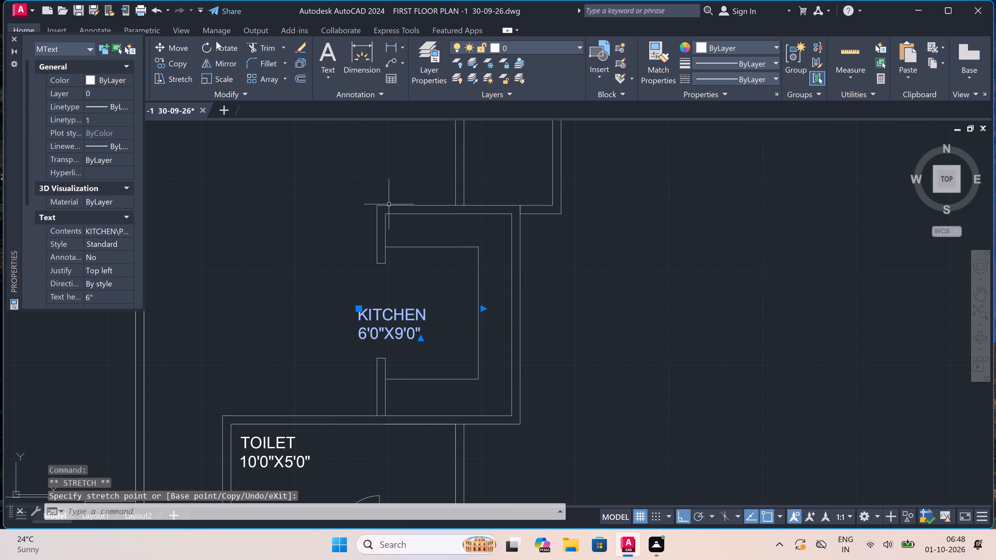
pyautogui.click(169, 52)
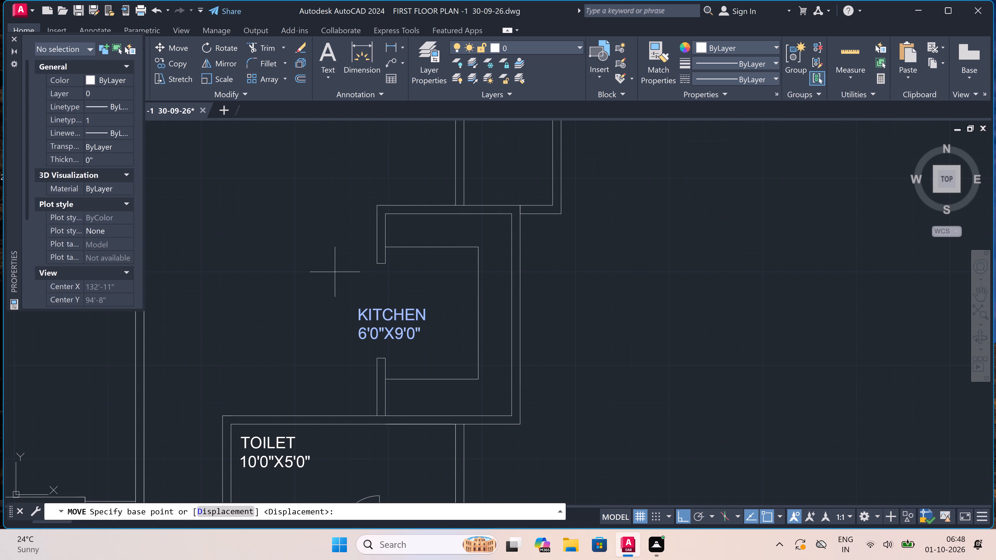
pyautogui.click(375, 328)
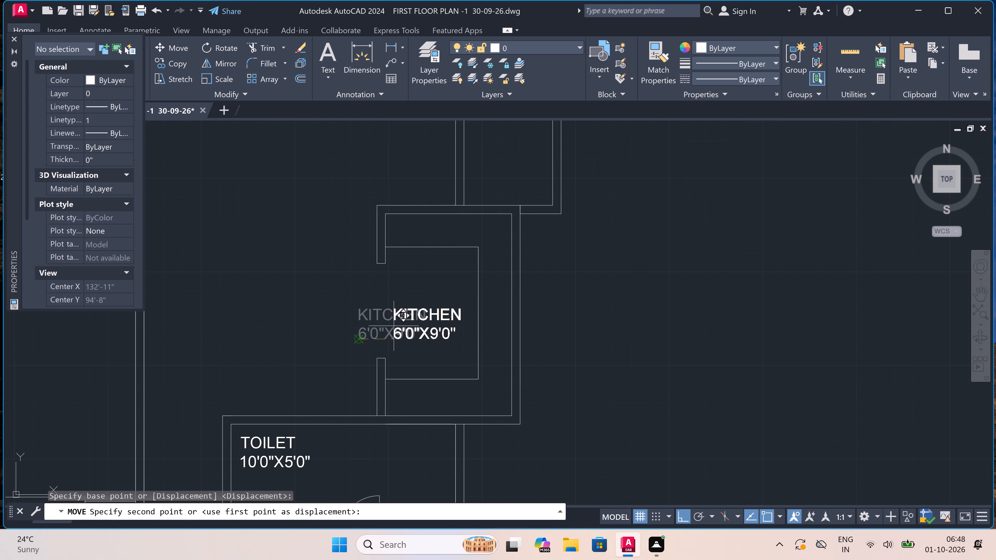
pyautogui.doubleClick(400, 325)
# Move the KITCHEN 6'0"X9'0" label horizontally so it sits inside the counter outline, clear of the entrance opening.
pyautogui.click(396, 317)
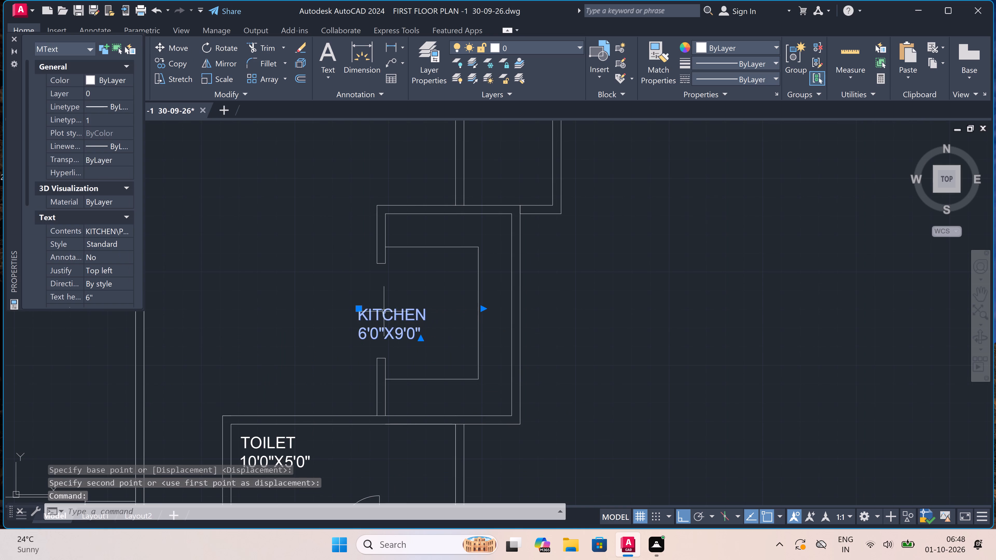
pyautogui.click(358, 309)
pyautogui.scroll(6, 397, 311)
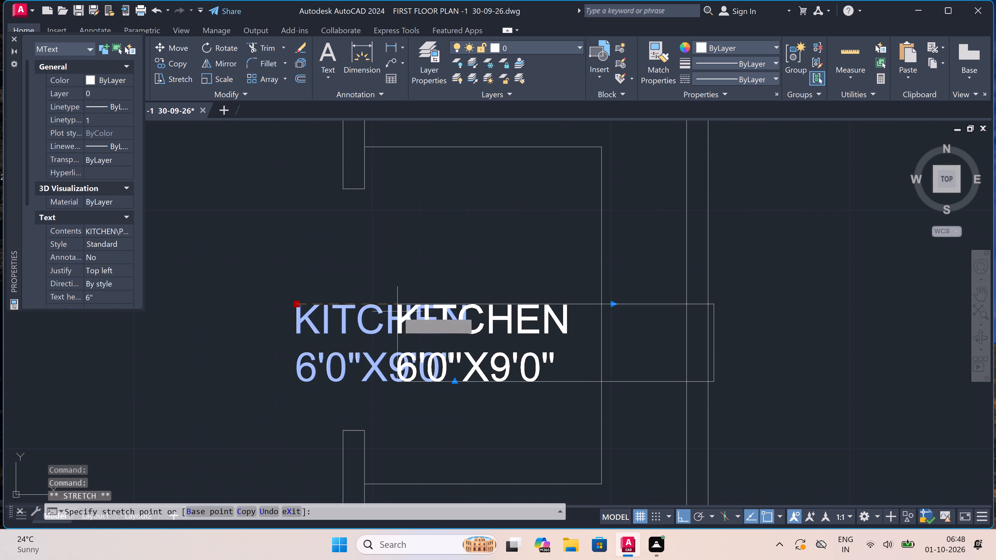
pyautogui.click(397, 311)
pyautogui.press('Escape')
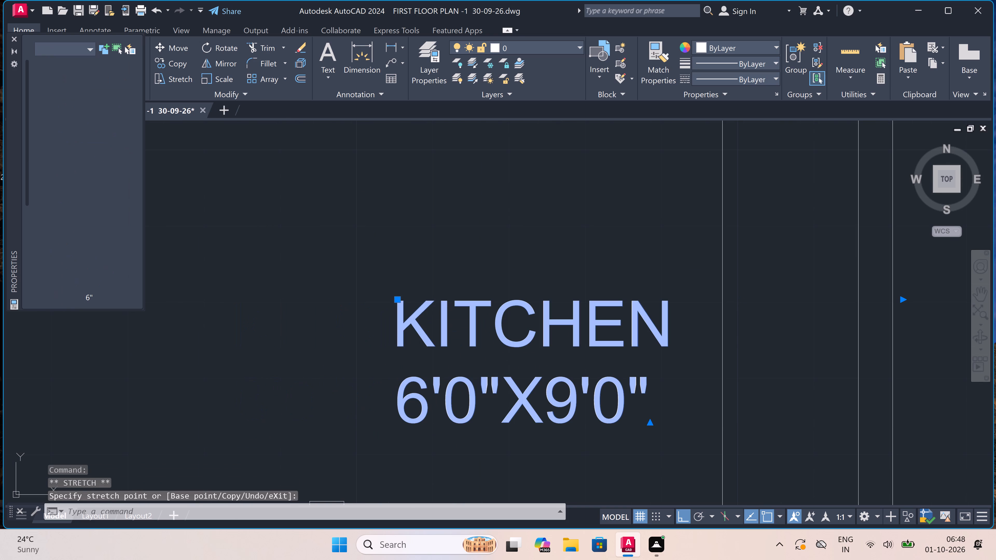
# Examine the whole floor plan, from the upper flat's rooms through the stair and entries to the lower flats, for missing elements.
pyautogui.scroll(-4, 387, 249)
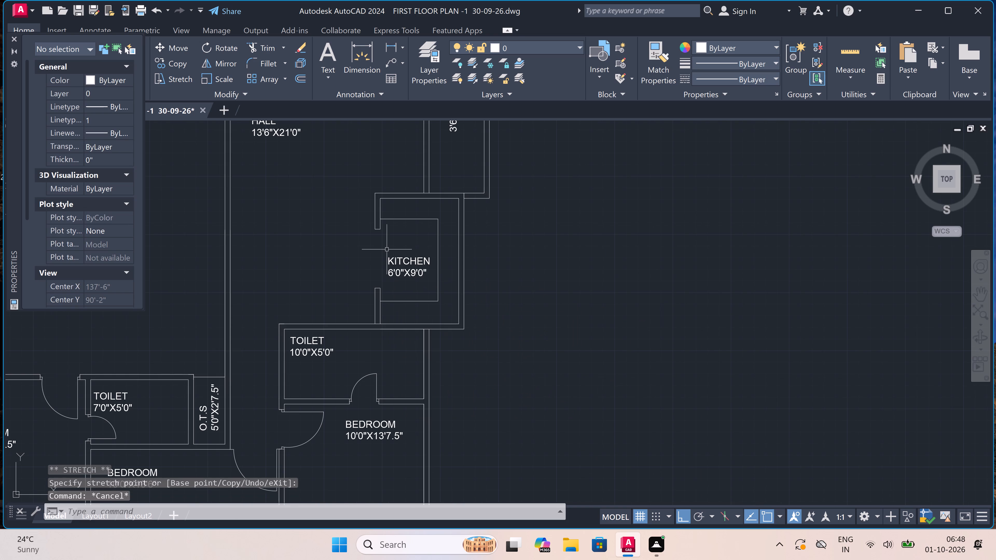
pyautogui.scroll(-3, 389, 251)
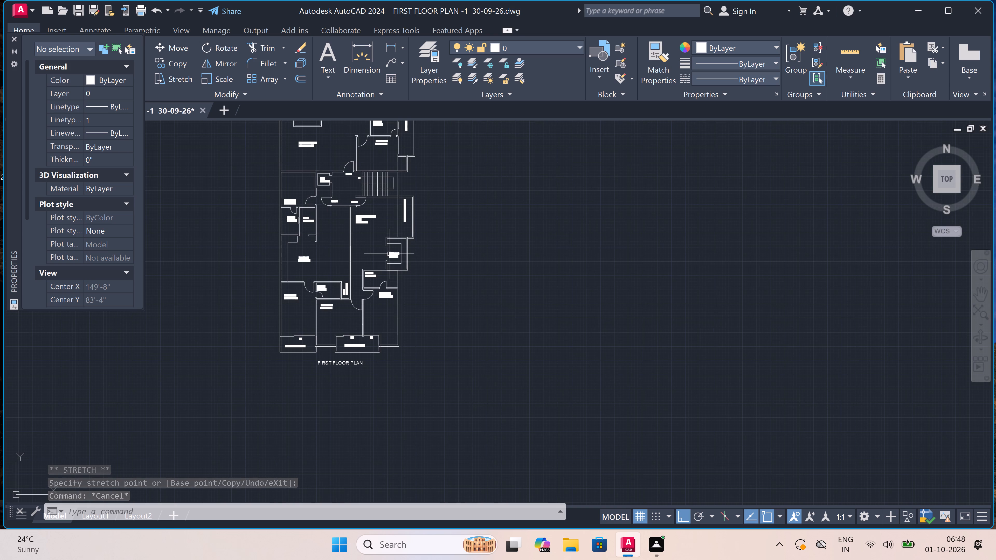
pyautogui.scroll(-3, 366, 312)
pyautogui.scroll(3, 344, 267)
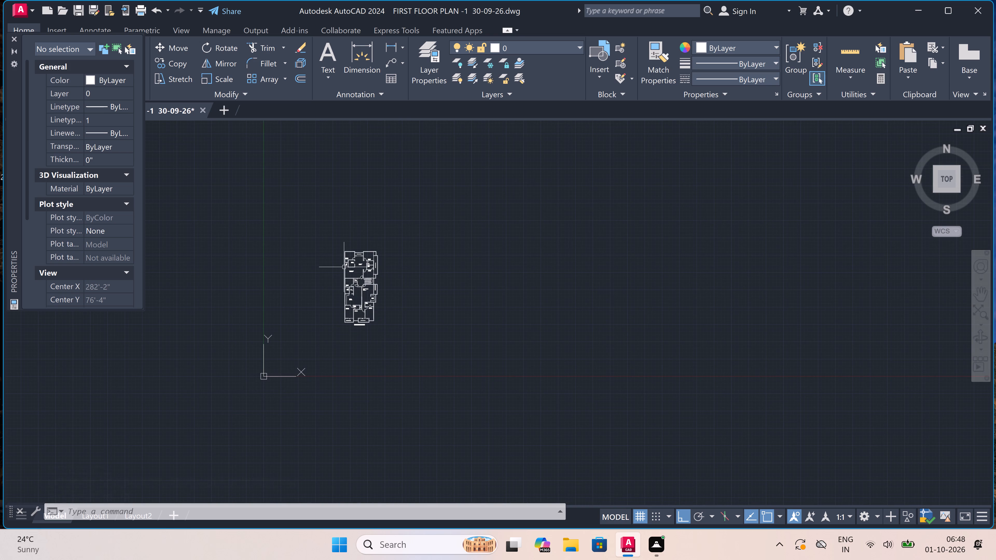
pyautogui.scroll(1, 344, 267)
pyautogui.scroll(4, 396, 272)
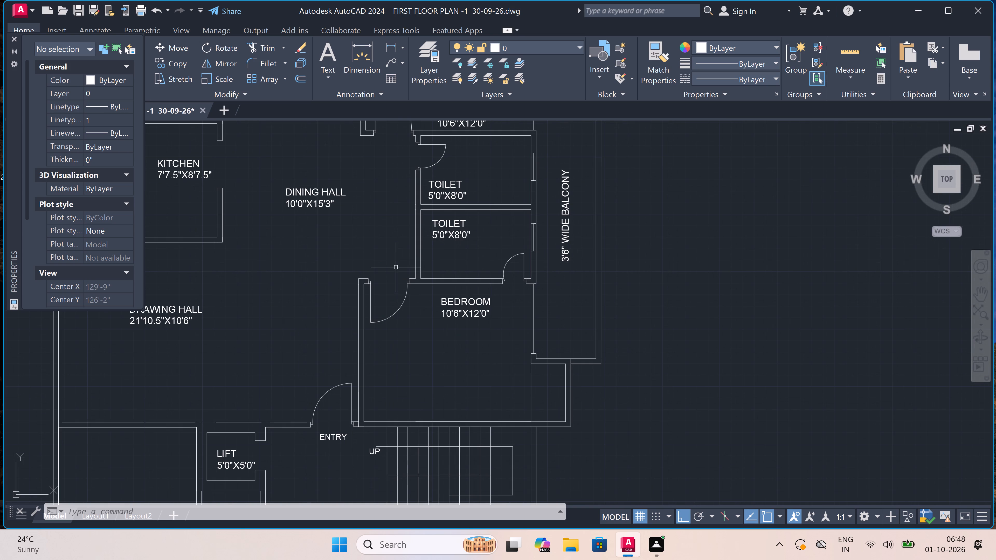
pyautogui.scroll(-2, 396, 267)
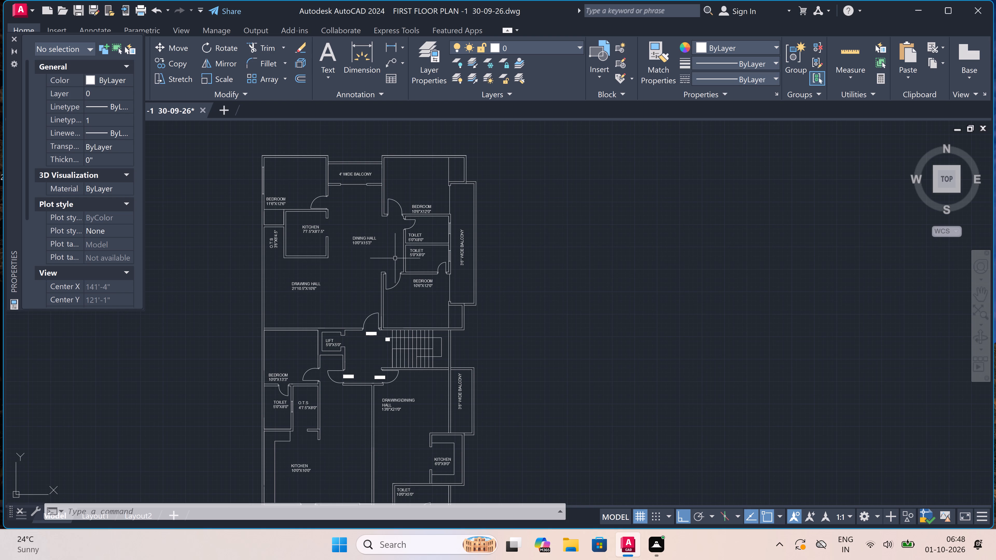
pyautogui.scroll(-1, 393, 251)
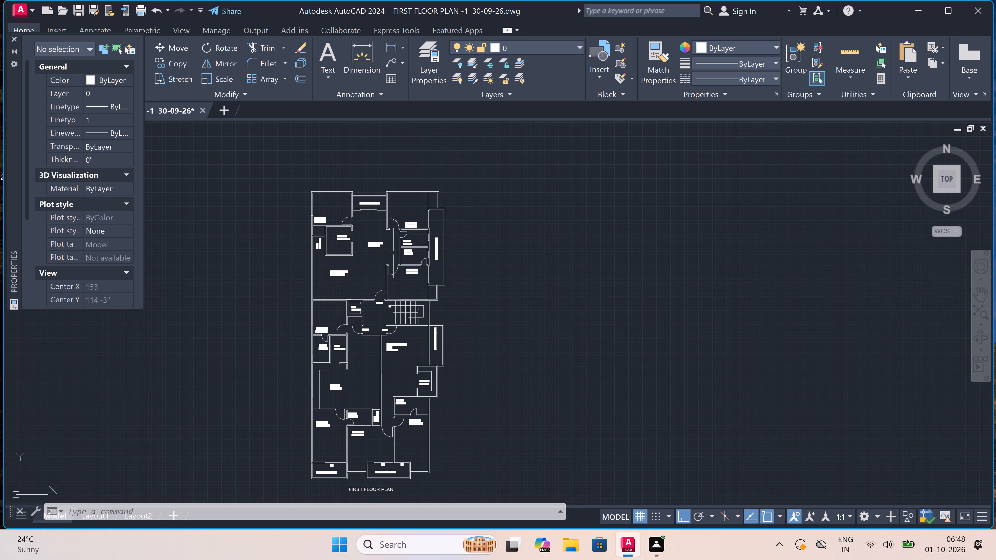
pyautogui.scroll(2, 363, 356)
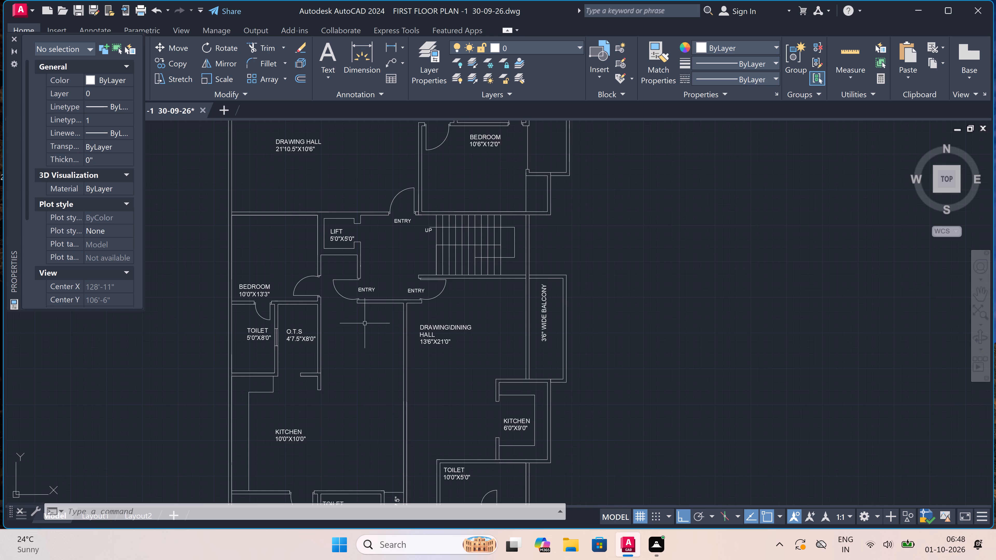
pyautogui.scroll(-1, 365, 323)
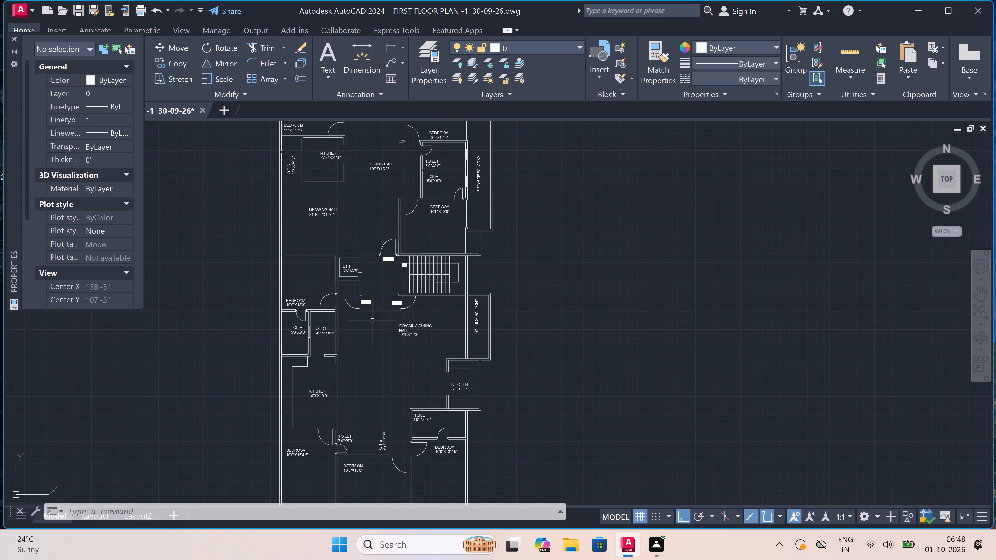
pyautogui.scroll(-1, 372, 320)
pyautogui.scroll(1, 372, 319)
pyautogui.scroll(-1, 372, 318)
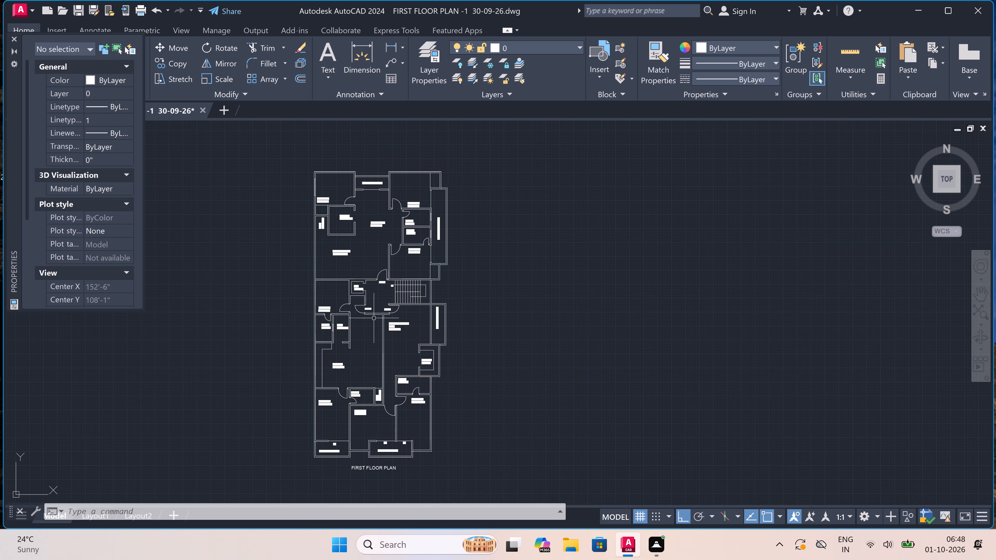
# Draw a 3' long window in the outer east wall of the 6'0"X9'0" kitchen, with end lines across the wall and a centre line.
pyautogui.scroll(4, 433, 377)
pyautogui.press('l')
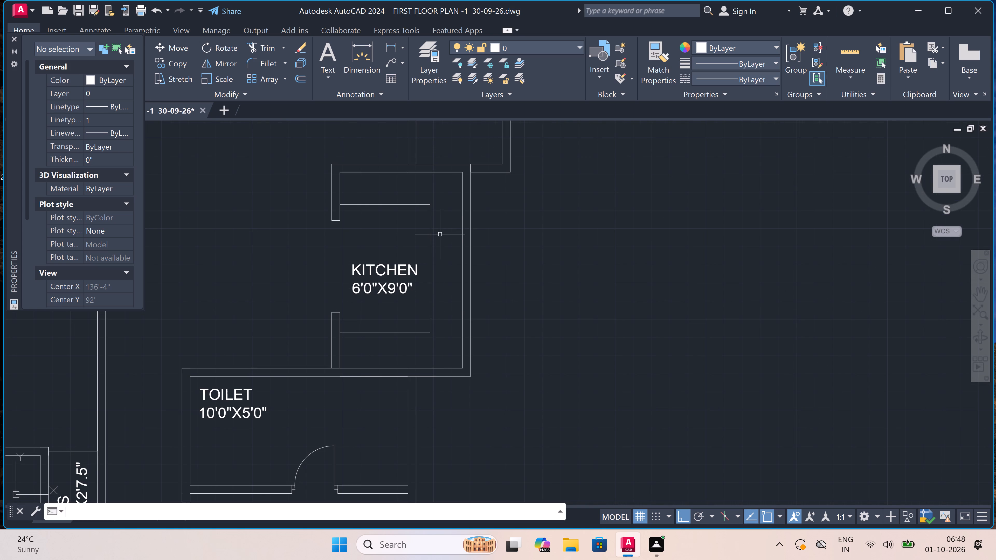
pyautogui.press('space')
pyautogui.click(463, 219)
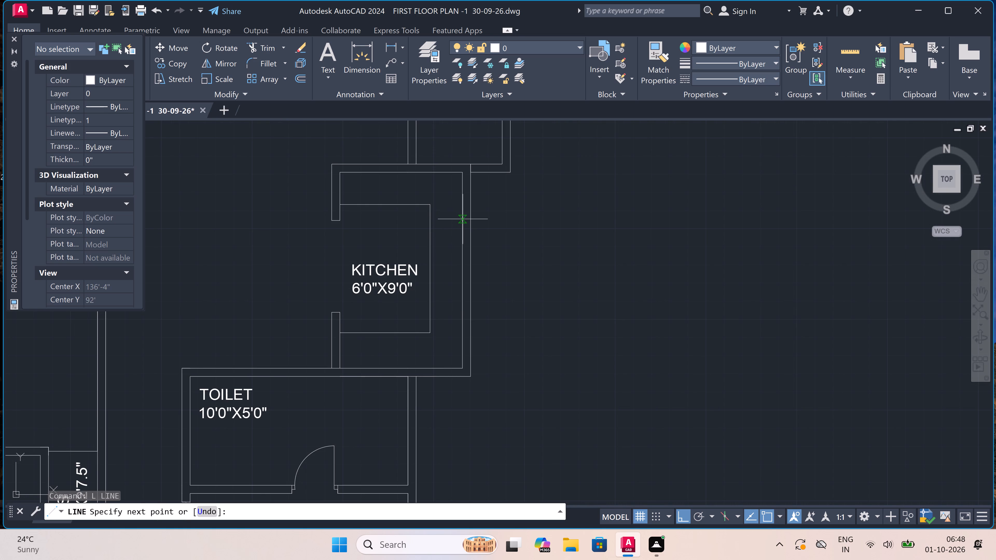
pyautogui.click(471, 215)
pyautogui.scroll(3, 465, 215)
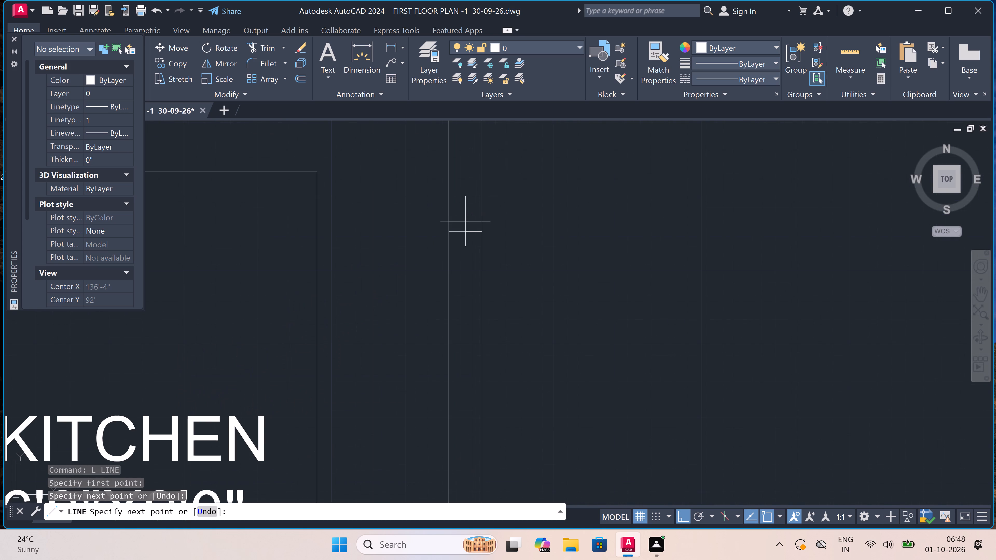
pyautogui.click(465, 234)
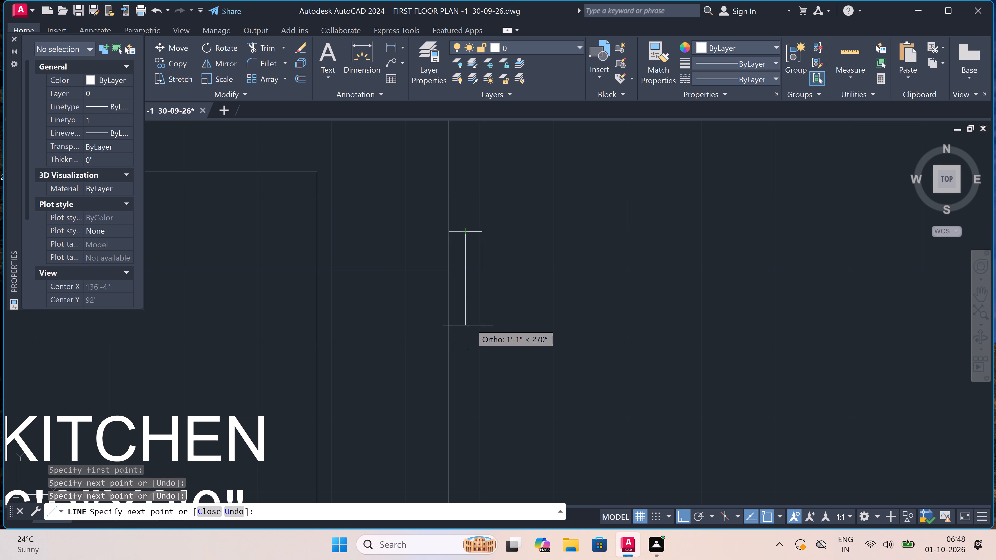
pyautogui.write("3'")
pyautogui.press('space')
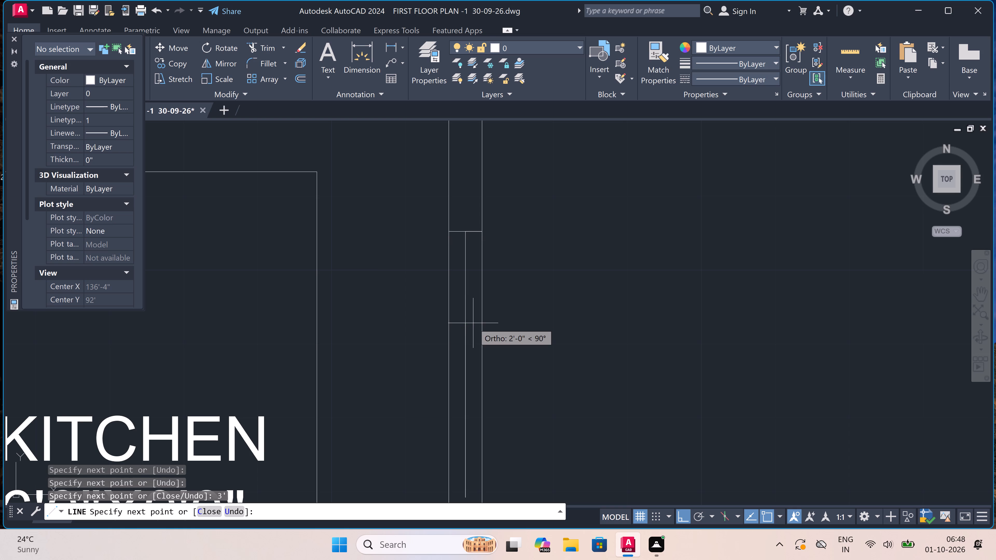
pyautogui.scroll(-4, 473, 323)
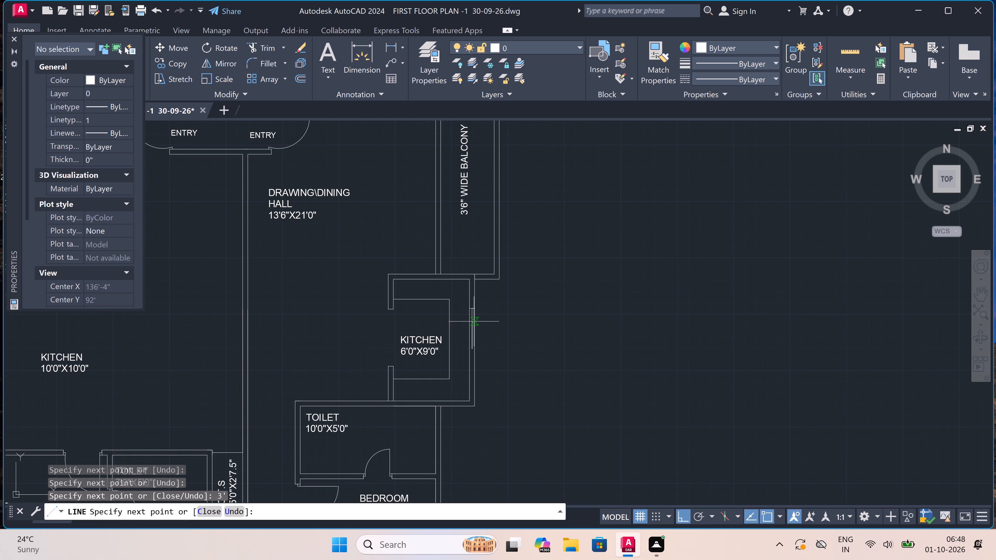
pyautogui.scroll(4, 475, 360)
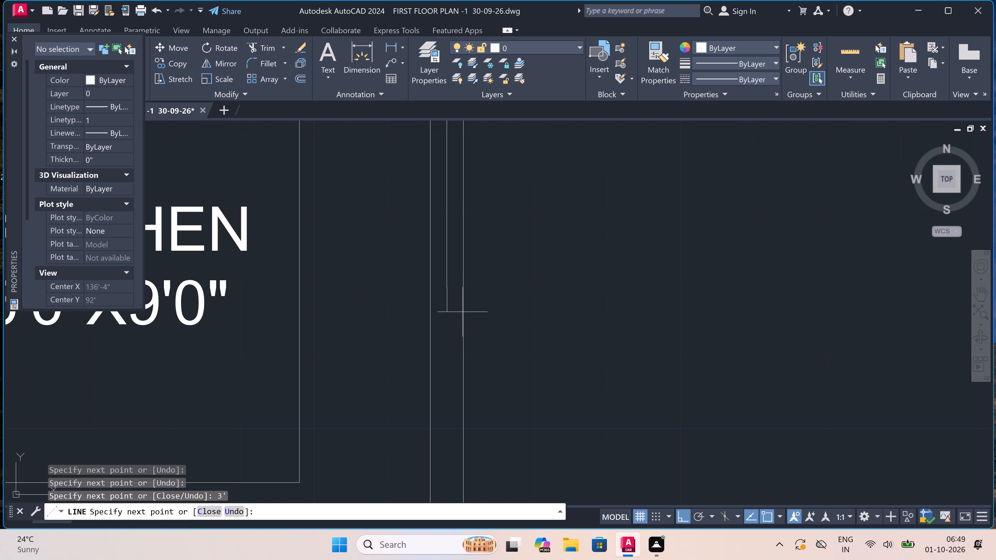
pyautogui.click(460, 284)
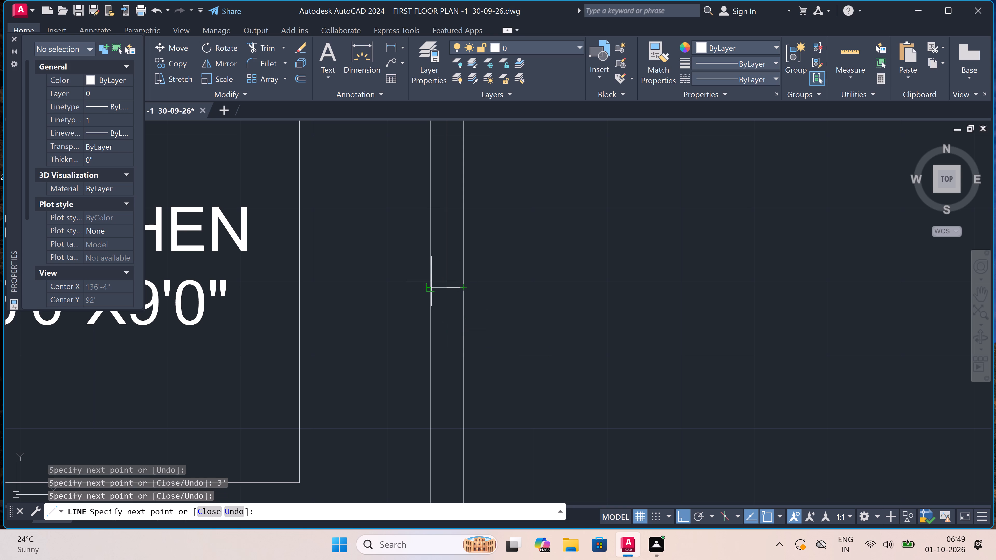
pyautogui.click(431, 286)
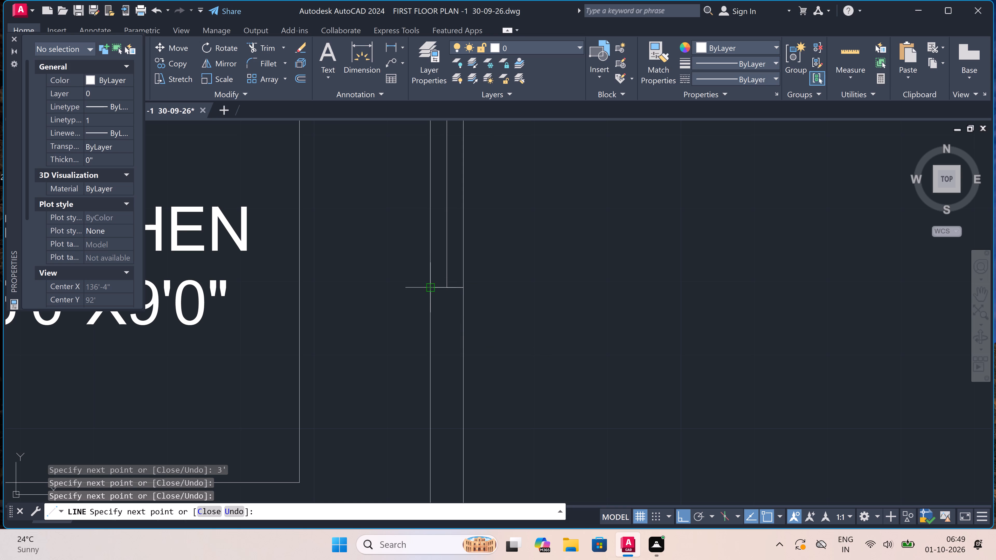
pyautogui.press('Escape')
# Draw a 2' long window in the outer east wall of the 10'0"X5'0" toilet, with end lines and a centre line.
pyautogui.scroll(-7, 434, 269)
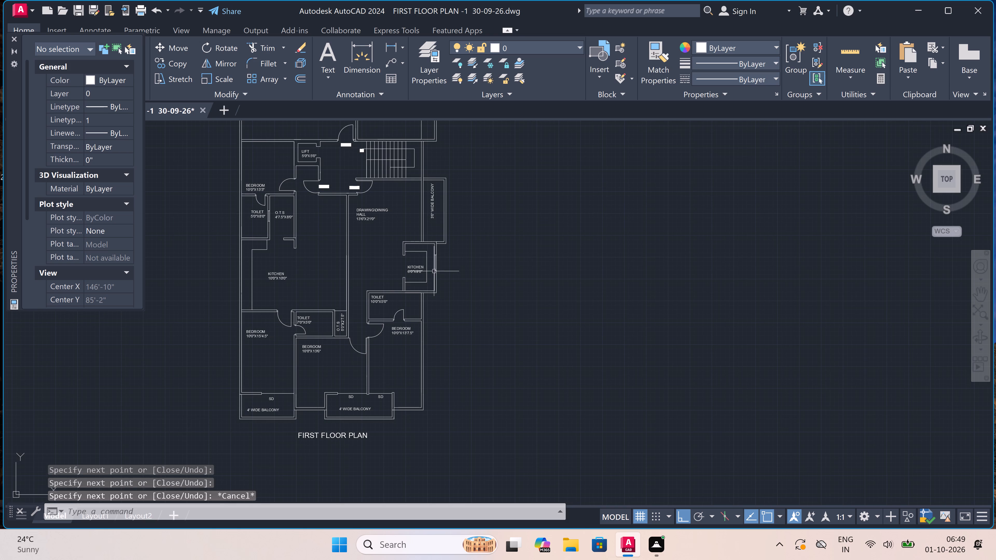
pyautogui.press('space')
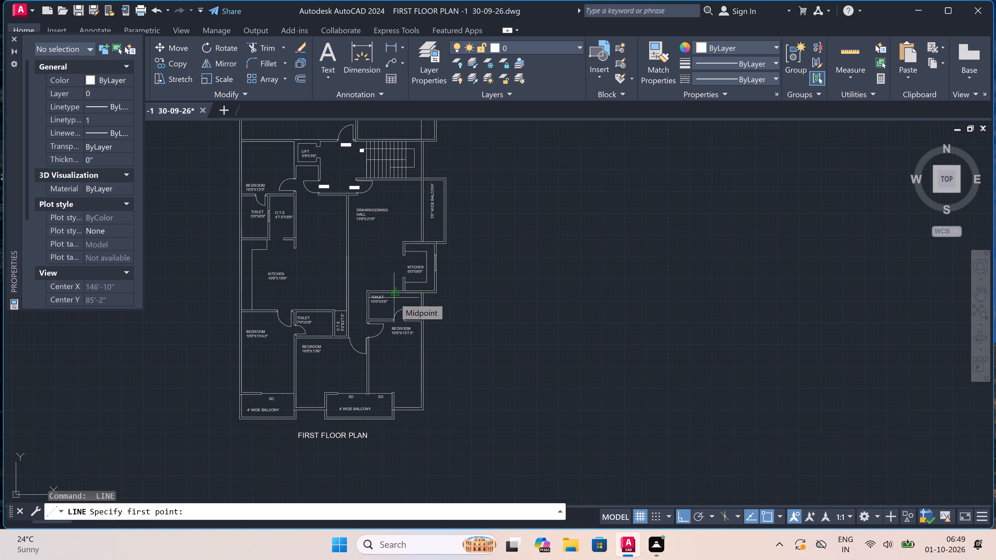
pyautogui.scroll(3, 407, 307)
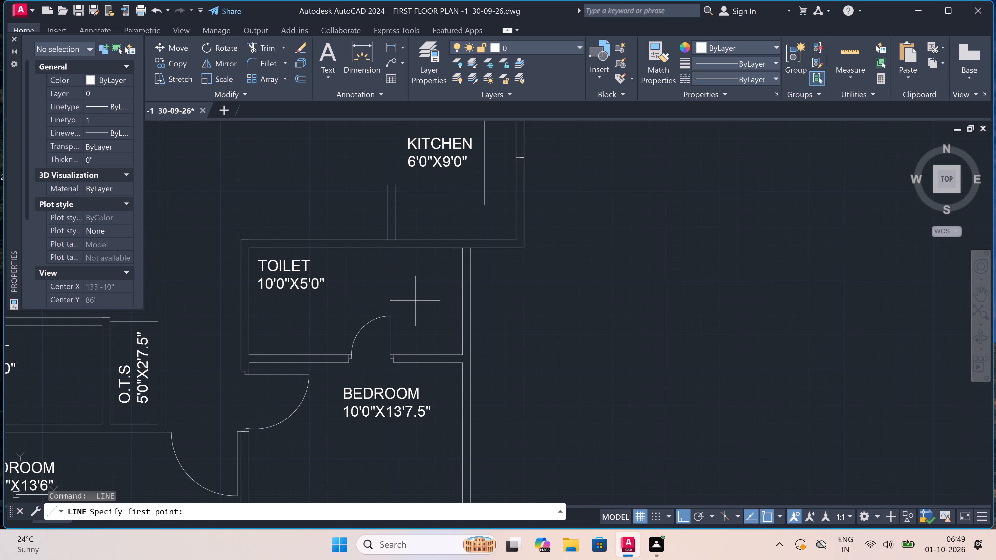
pyautogui.scroll(1, 456, 281)
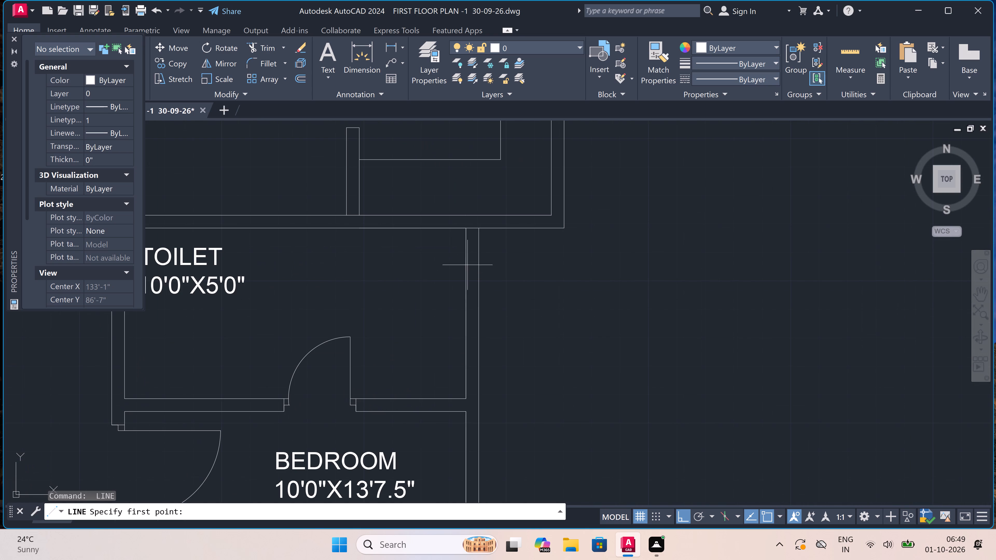
pyautogui.click(467, 253)
pyautogui.click(478, 250)
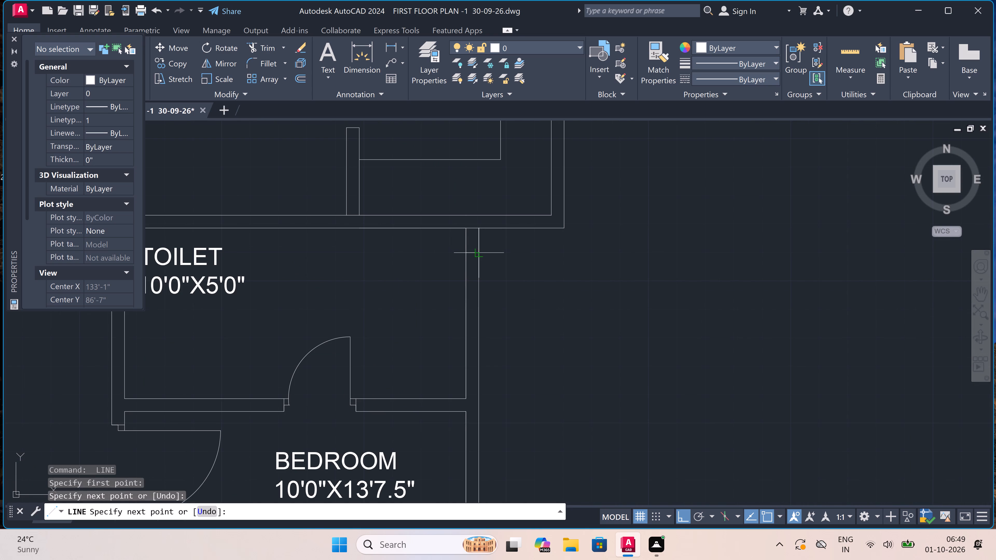
pyautogui.click(471, 250)
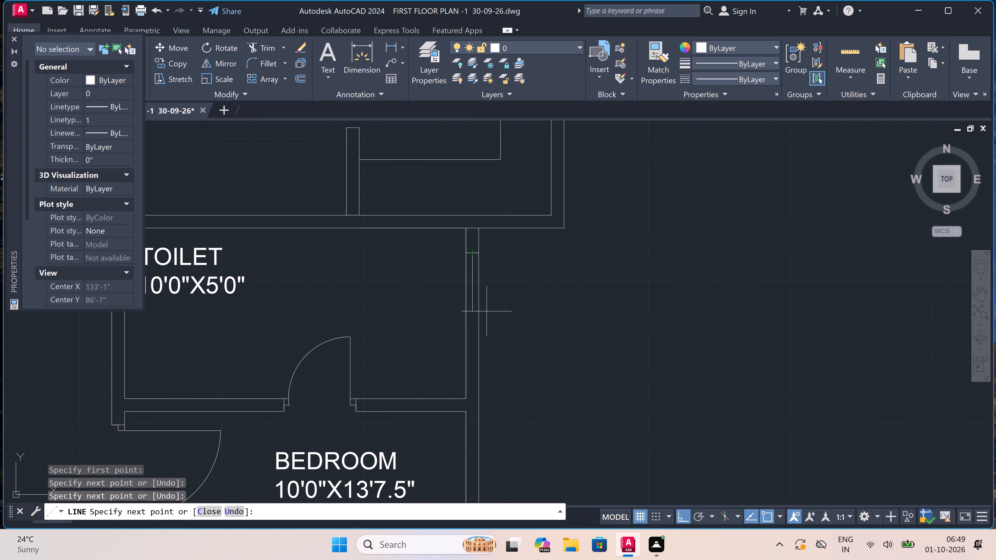
pyautogui.write("2'")
pyautogui.press('space')
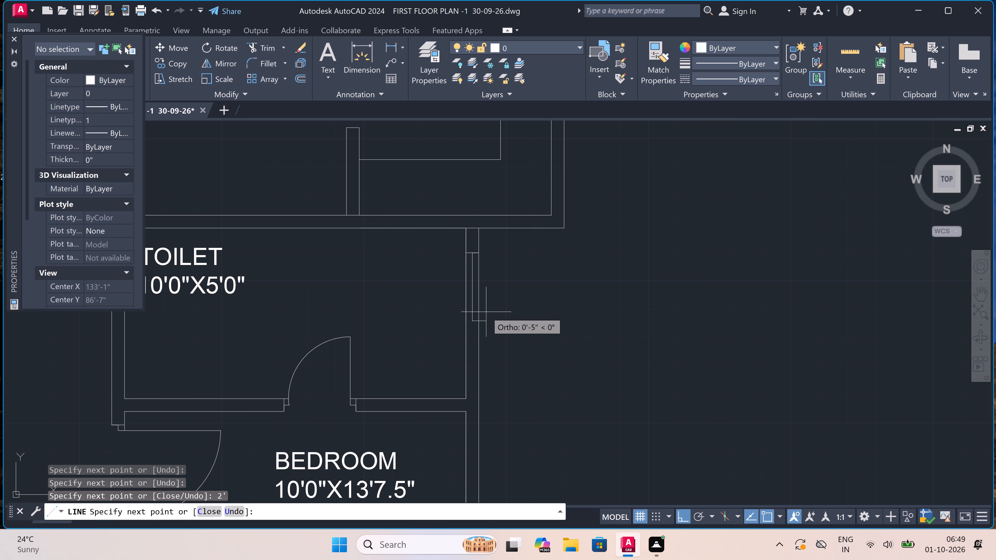
pyautogui.click(478, 323)
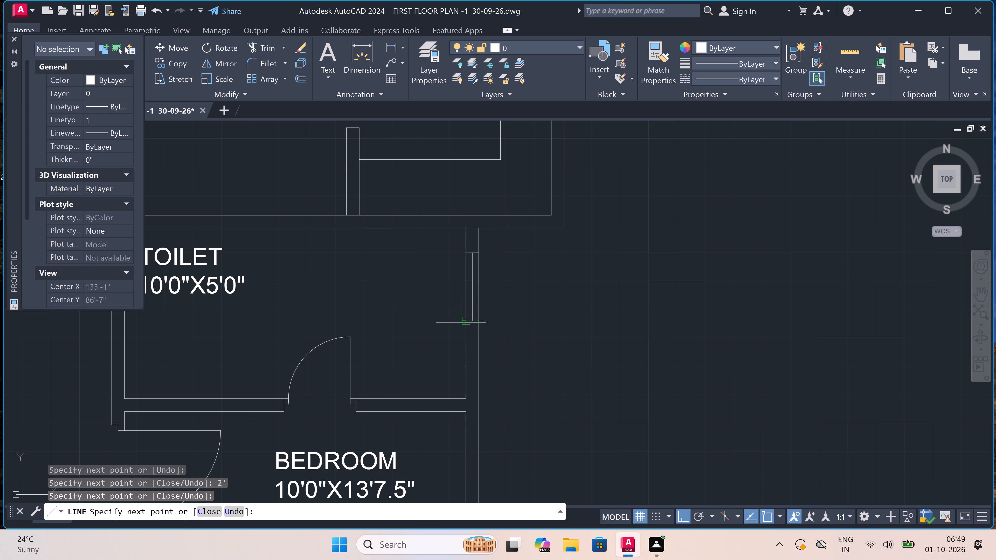
pyautogui.click(464, 322)
pyautogui.press('Escape')
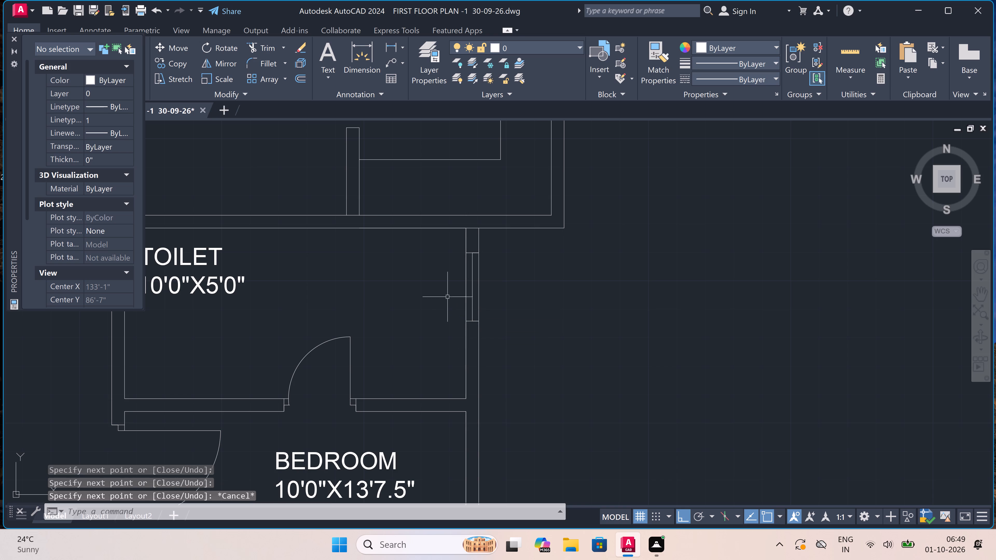
# Draw a 2' long window in the wall between the 7'0"X5'0" toilet and the O.T.S, with end lines and a centre line.
pyautogui.scroll(-4, 447, 297)
pyautogui.scroll(2, 439, 298)
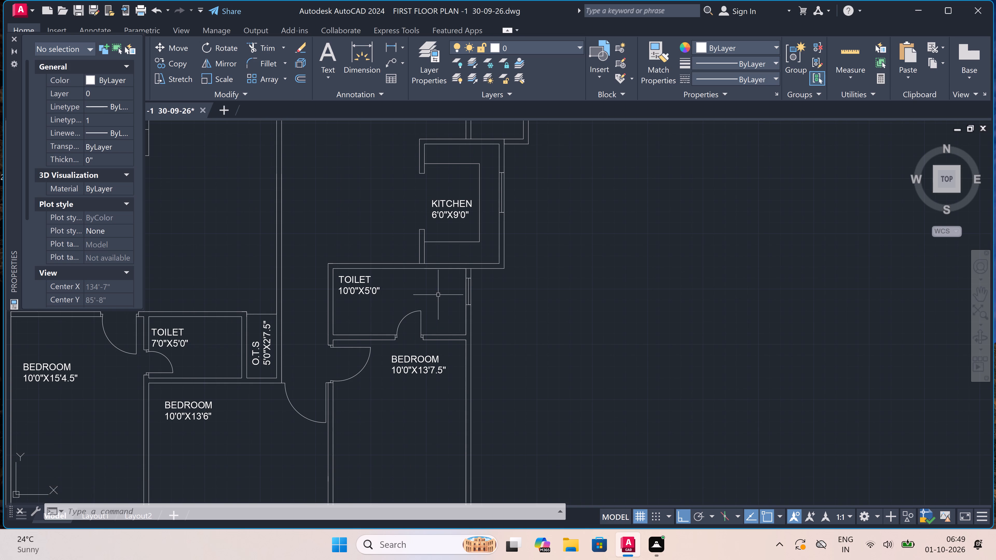
pyautogui.scroll(-2, 438, 295)
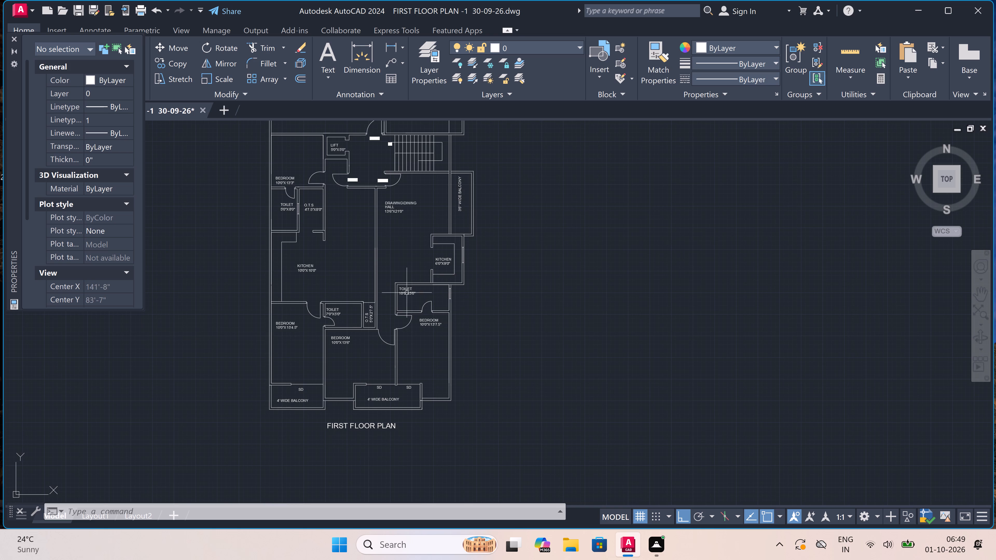
pyautogui.scroll(2, 378, 302)
pyautogui.scroll(2, 296, 321)
pyautogui.press('space')
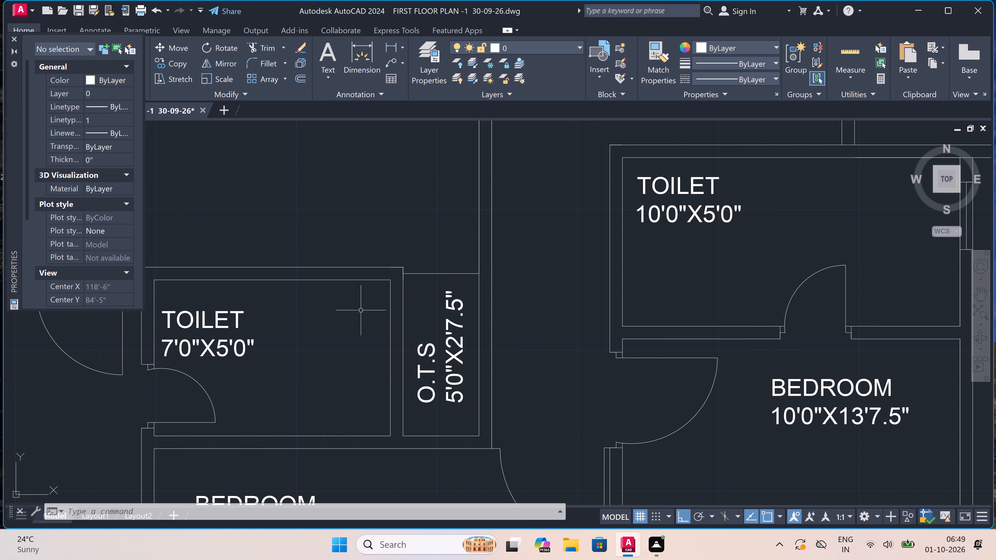
pyautogui.click(390, 310)
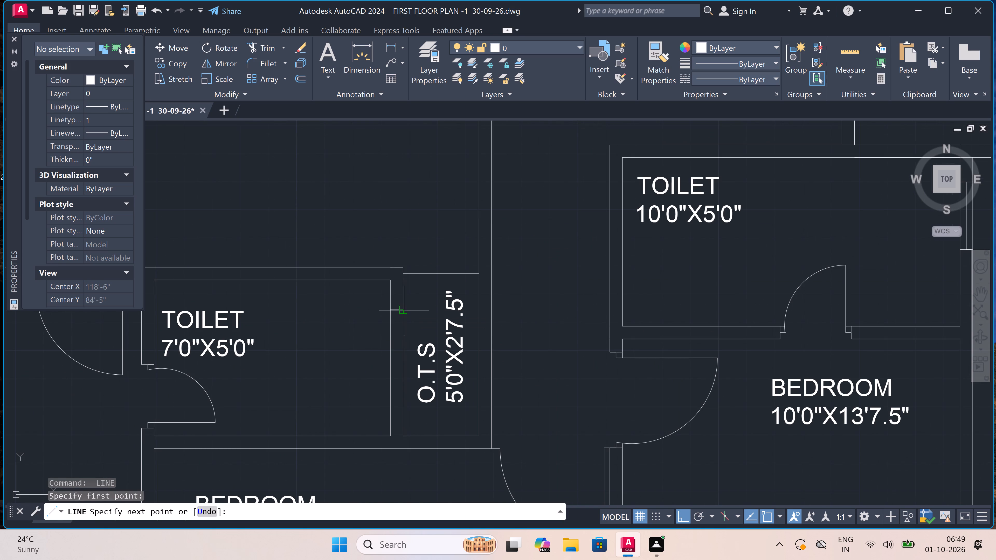
pyautogui.click(401, 311)
pyautogui.click(394, 312)
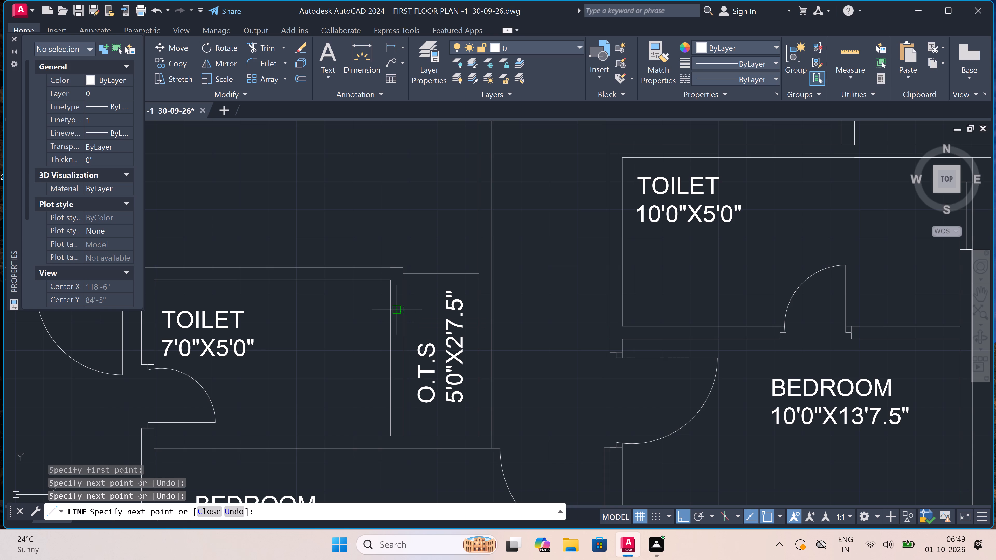
pyautogui.write("2'")
pyautogui.press('space')
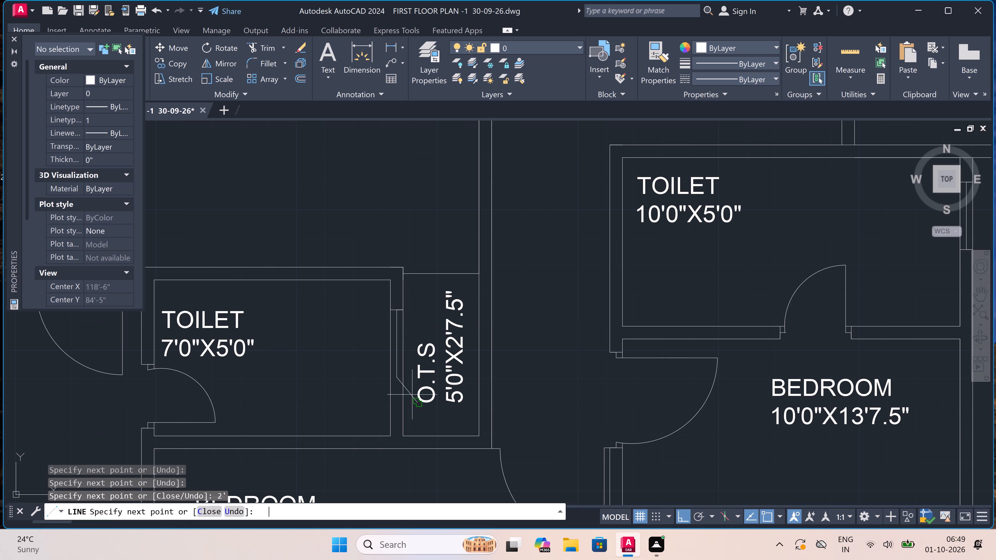
pyautogui.scroll(4, 395, 364)
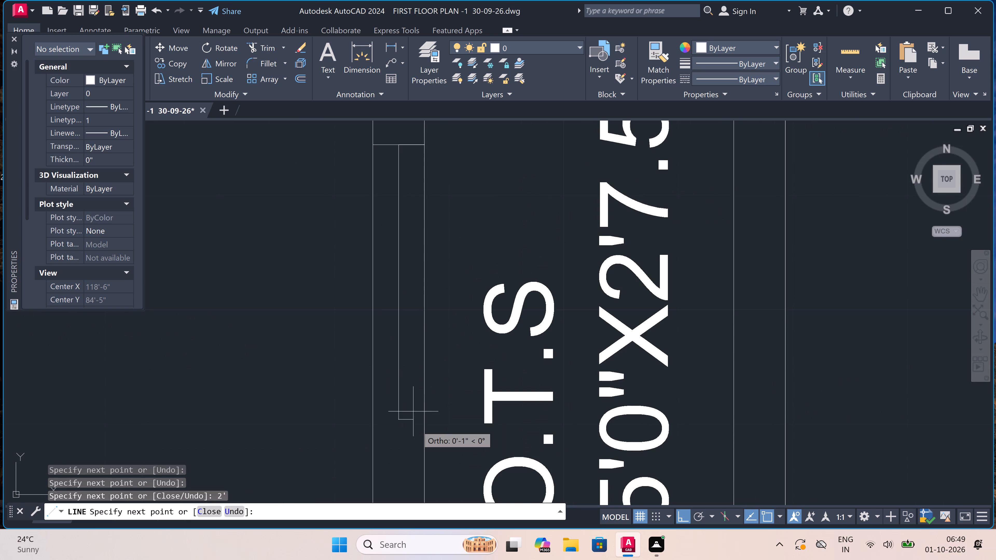
pyautogui.click(424, 419)
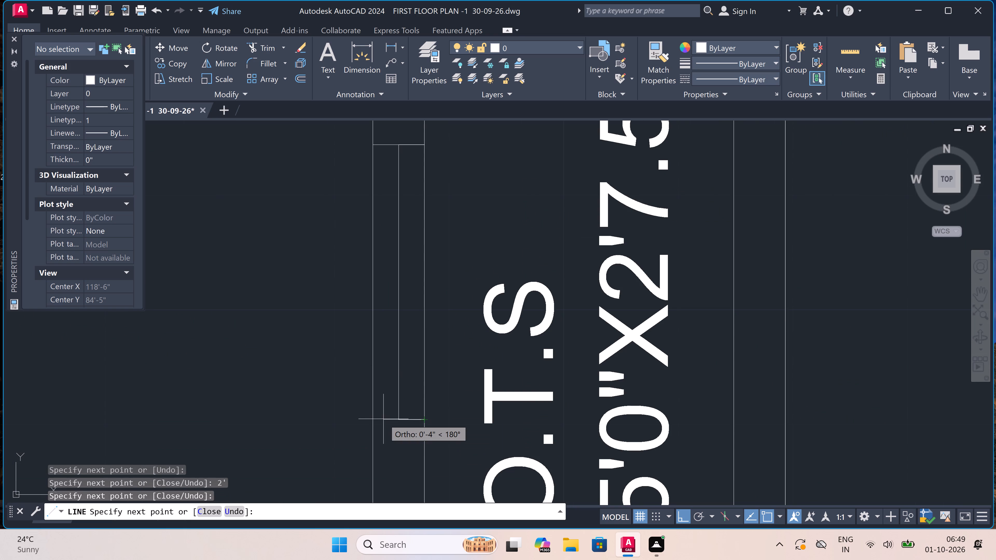
pyautogui.click(377, 419)
pyautogui.press('Escape')
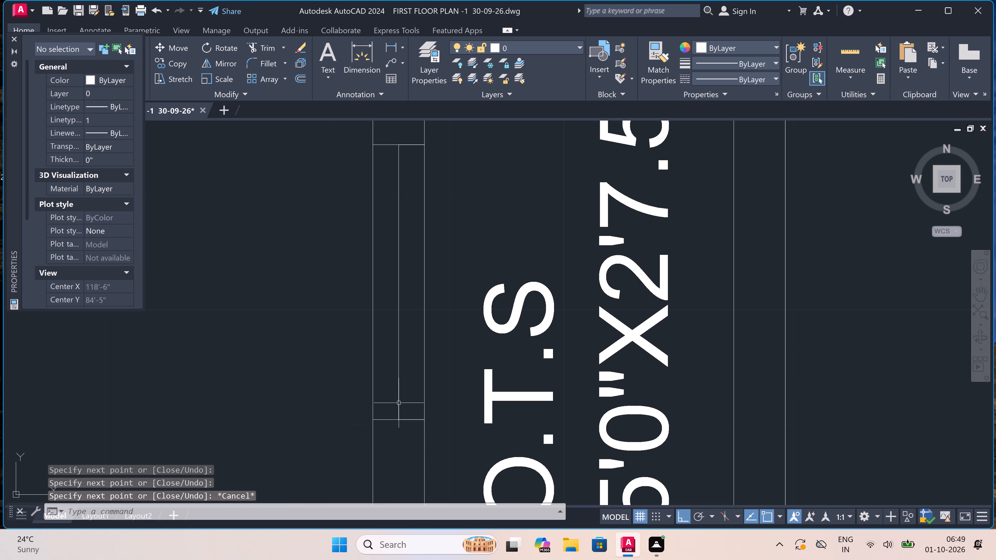
# Draw a line closing the alcove between the two 4' wide balconies in the 10'0"X13'6" bedroom, from balcony wall corner to the bedroom's west wall.
pyautogui.scroll(-8, 407, 361)
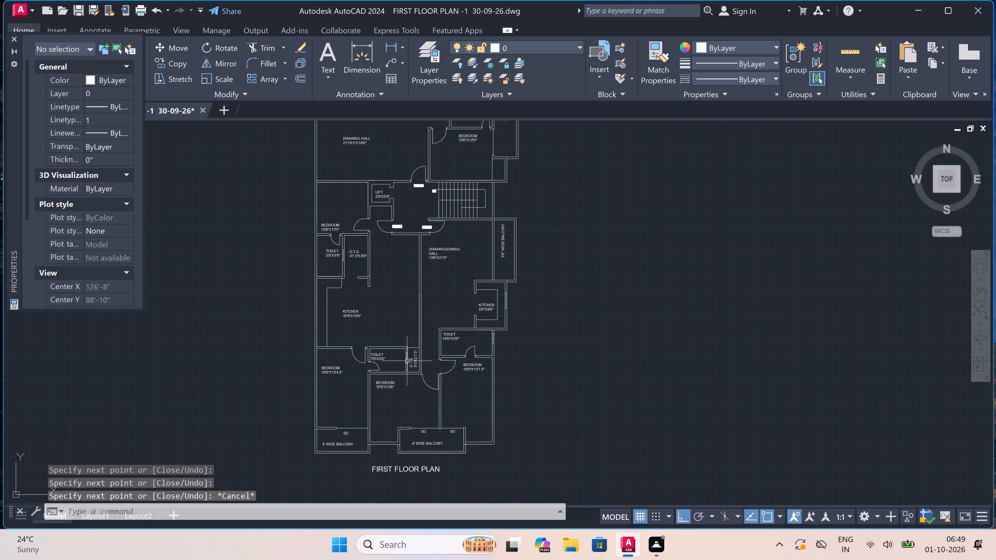
pyautogui.scroll(2, 279, 411)
pyautogui.press('space')
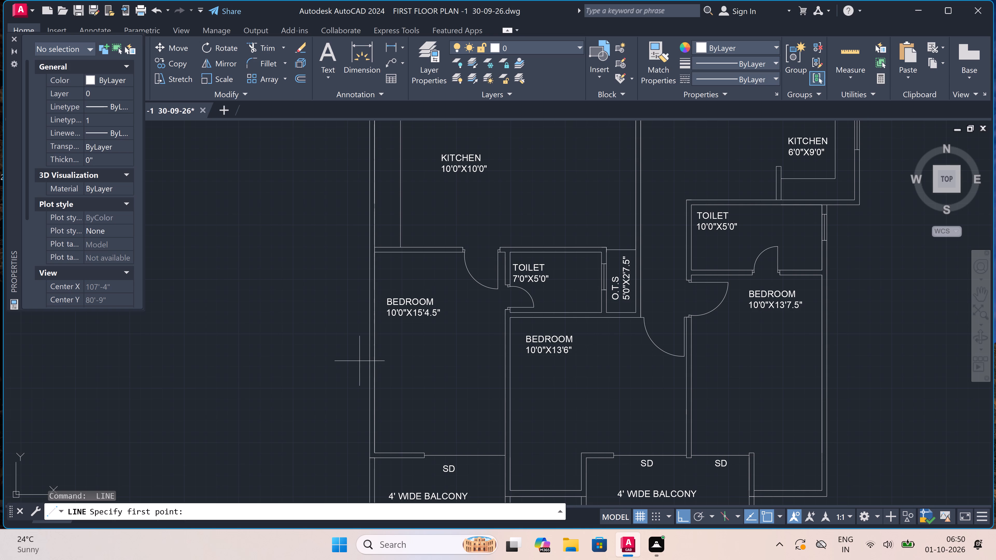
pyautogui.scroll(-2, 360, 358)
pyautogui.scroll(2, 360, 358)
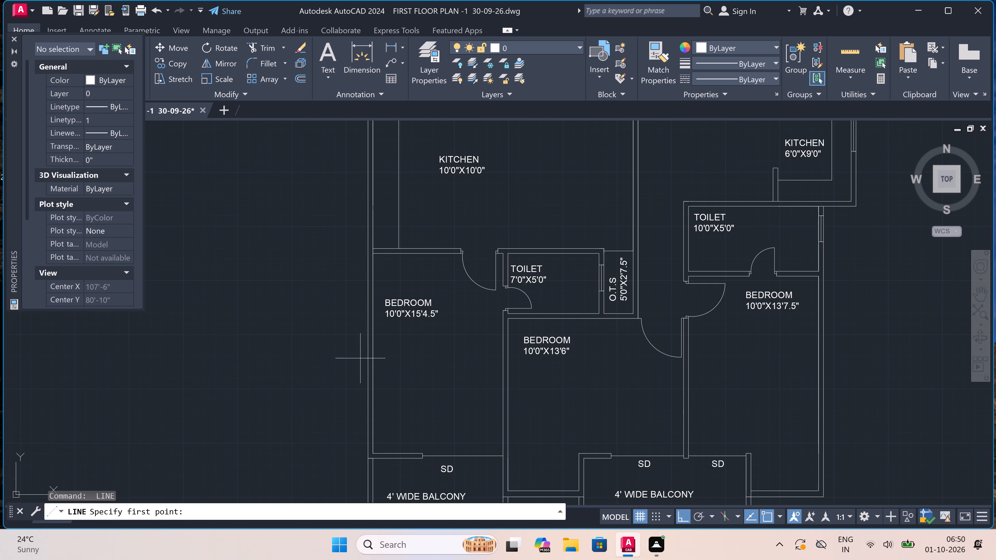
pyautogui.scroll(-1, 360, 358)
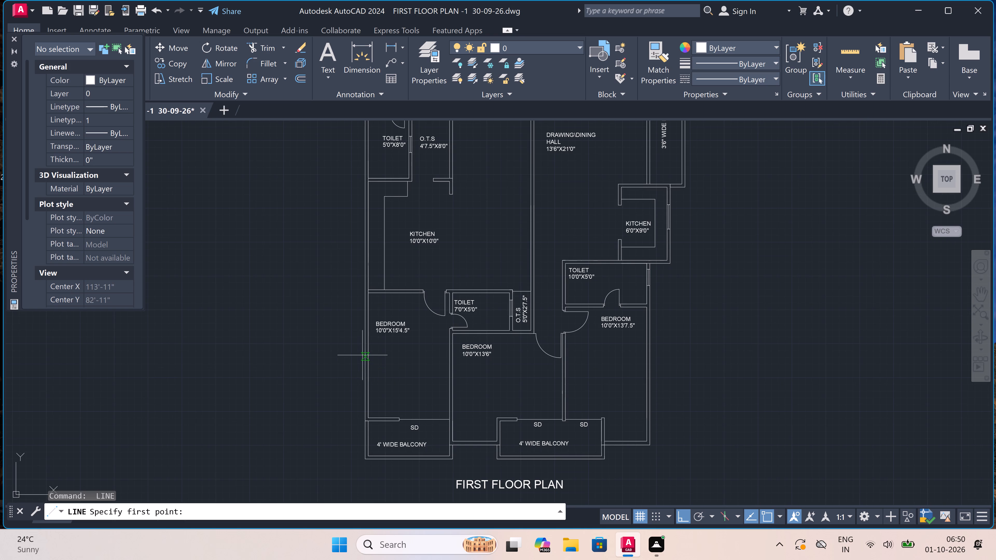
pyautogui.scroll(-2, 377, 339)
pyautogui.scroll(1, 438, 380)
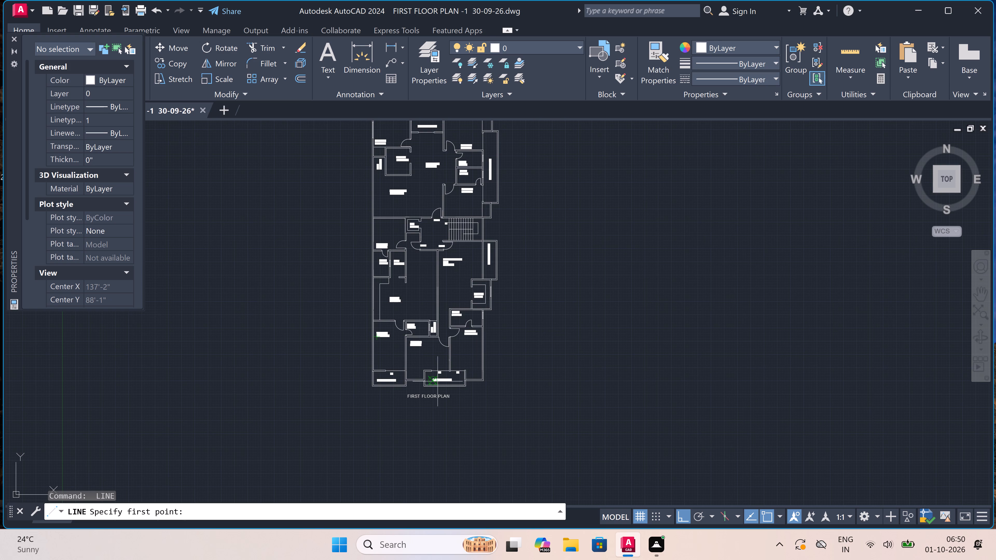
pyautogui.scroll(2, 438, 380)
pyautogui.scroll(2, 361, 352)
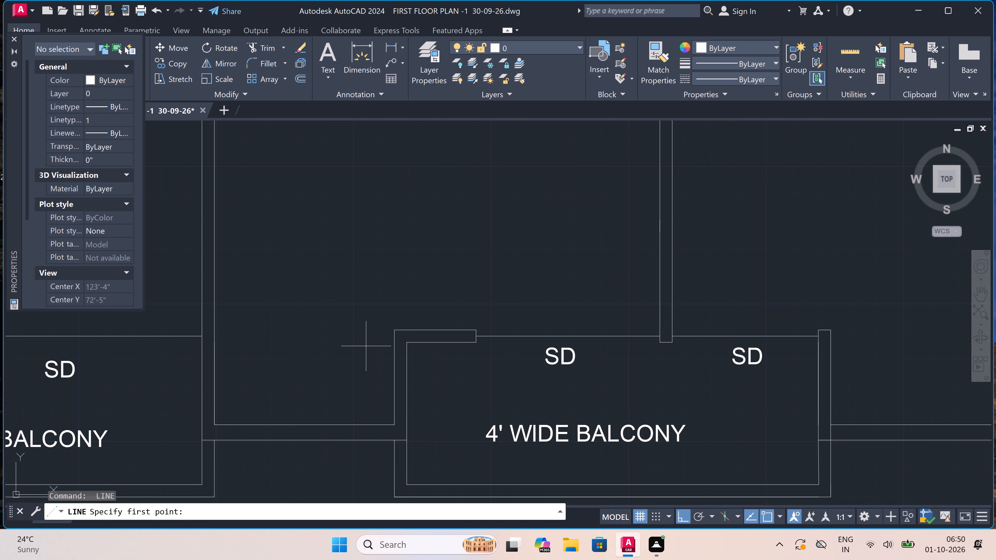
pyautogui.click(391, 331)
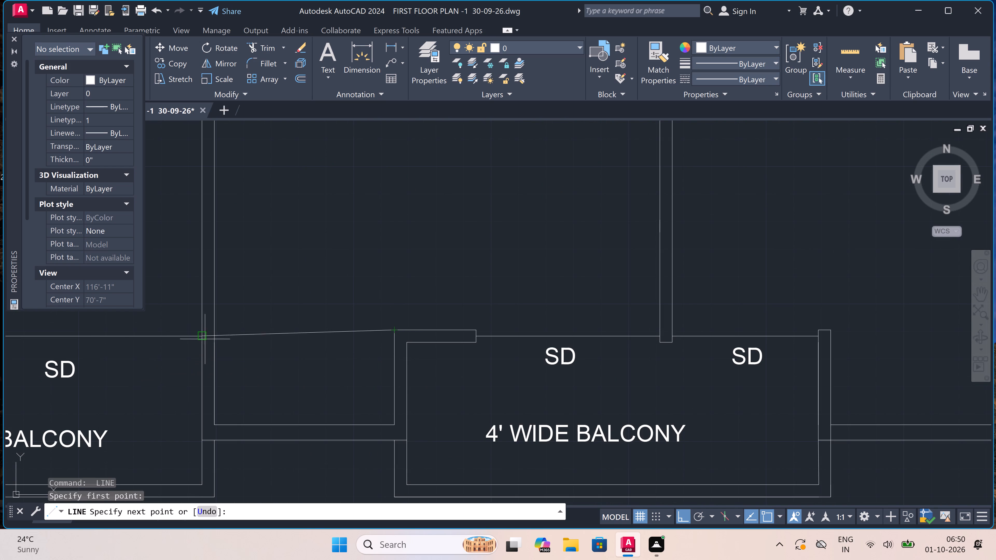
pyautogui.click(211, 334)
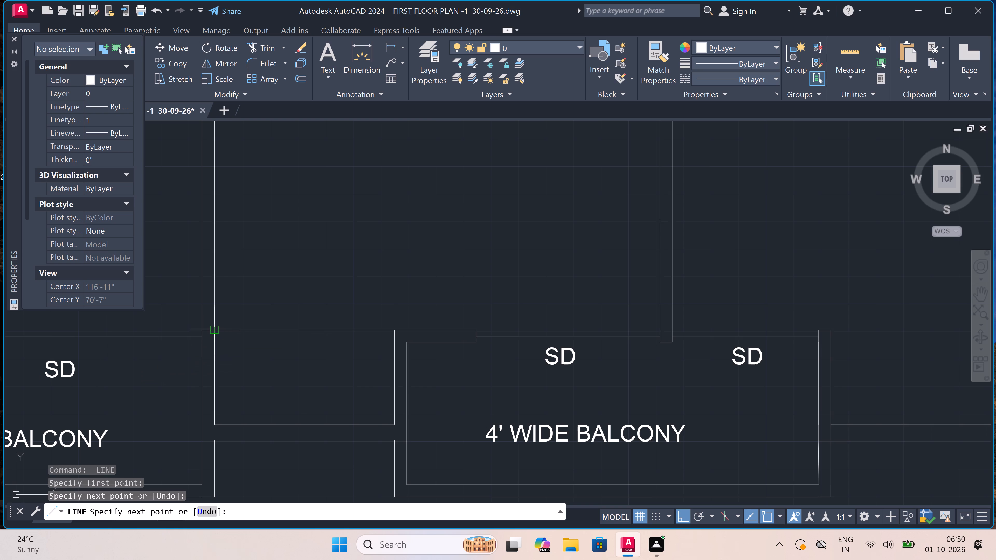
# Continue the line 1" back from the west wall, down to the alcove's bottom edge, as a first slat line parallel to the wall.
pyautogui.scroll(1, 221, 331)
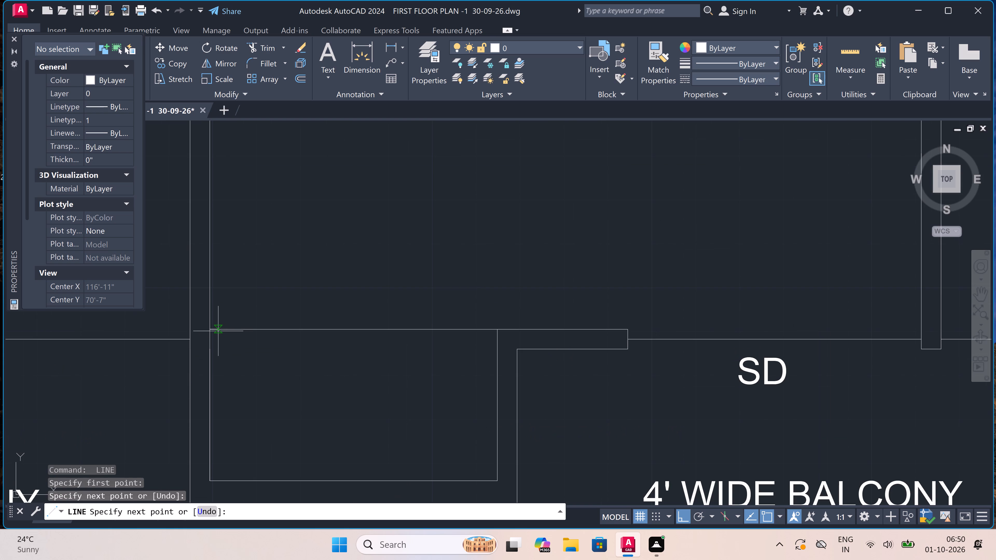
pyautogui.write('1"')
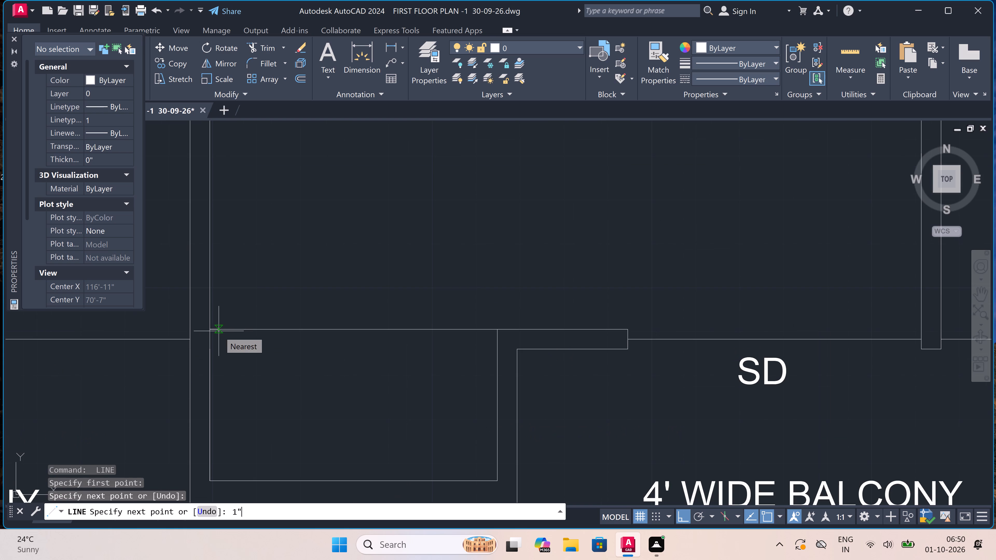
pyautogui.press('space')
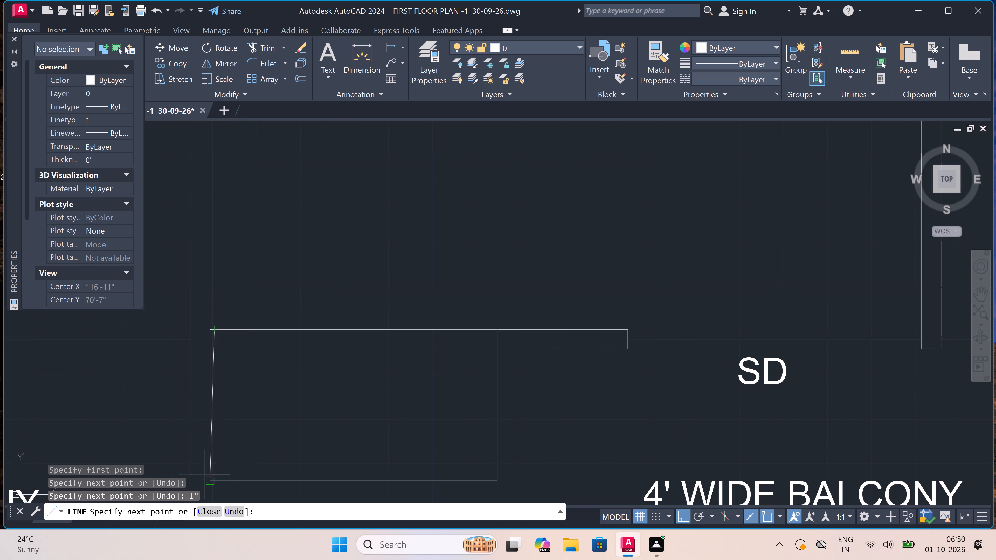
pyautogui.click(216, 477)
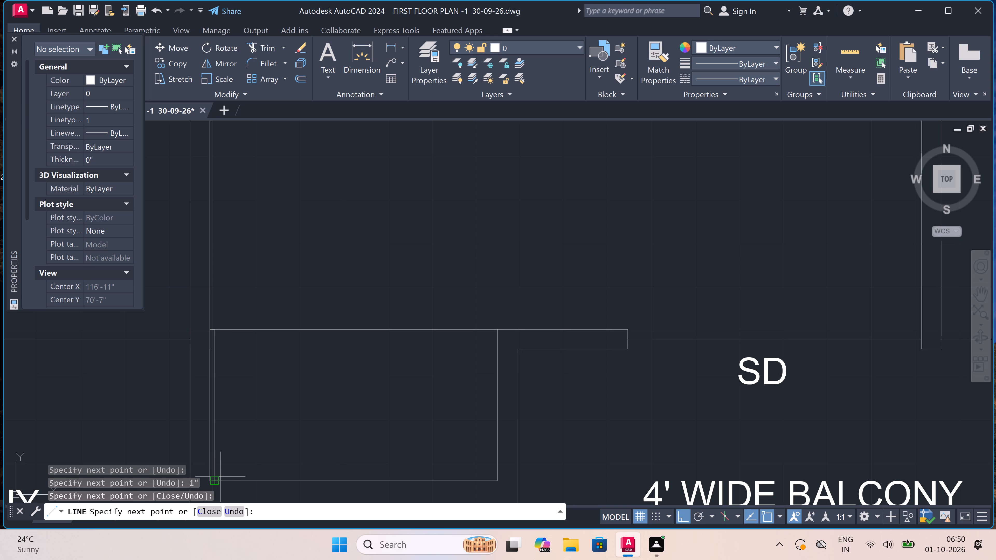
pyautogui.press('Escape')
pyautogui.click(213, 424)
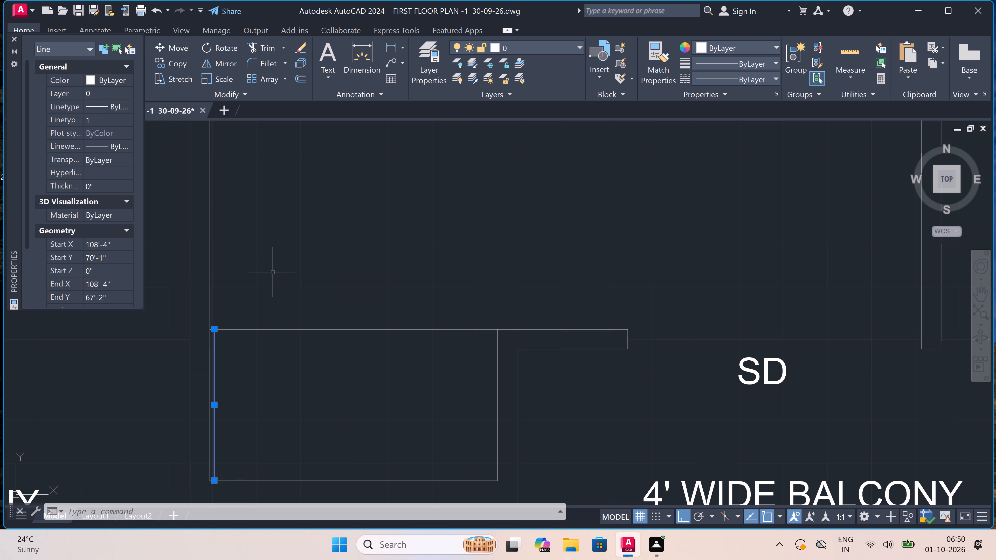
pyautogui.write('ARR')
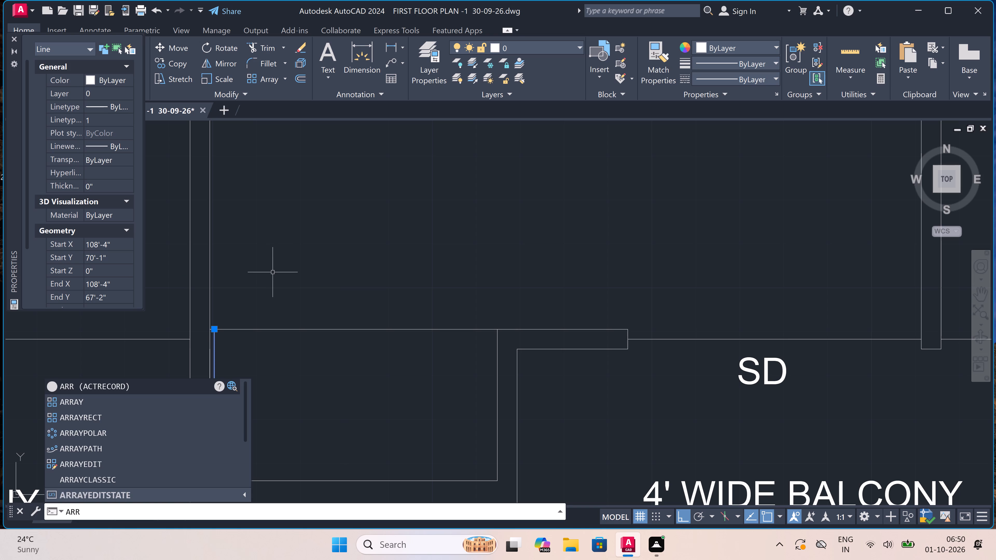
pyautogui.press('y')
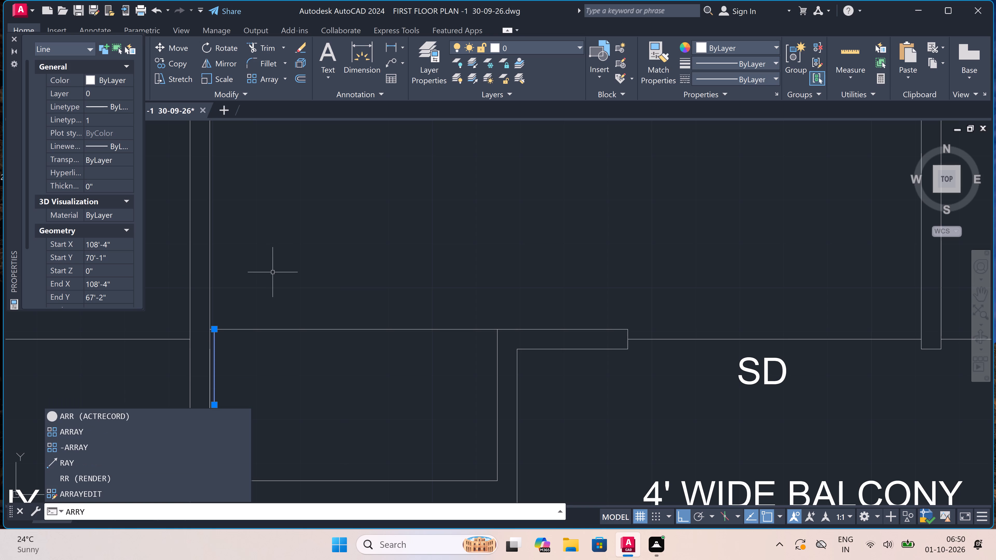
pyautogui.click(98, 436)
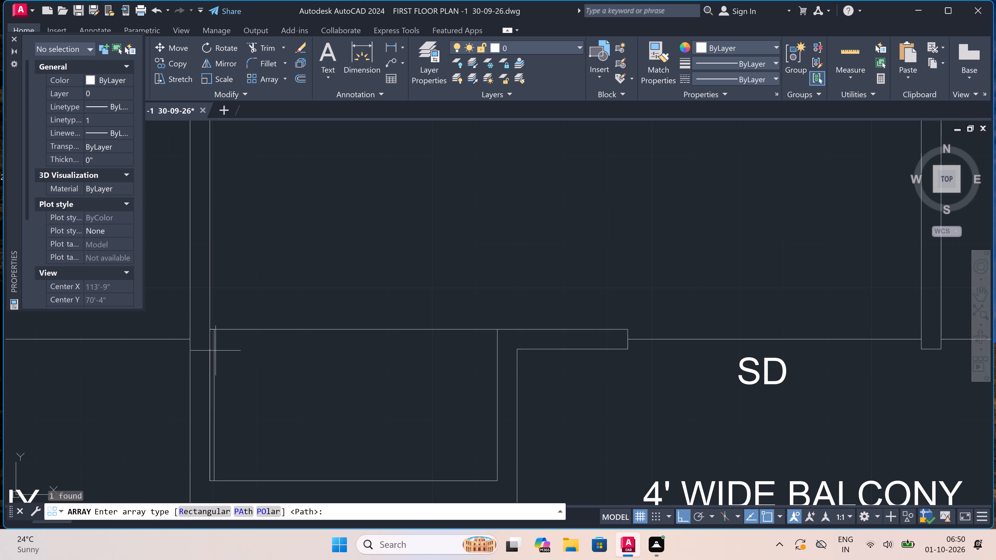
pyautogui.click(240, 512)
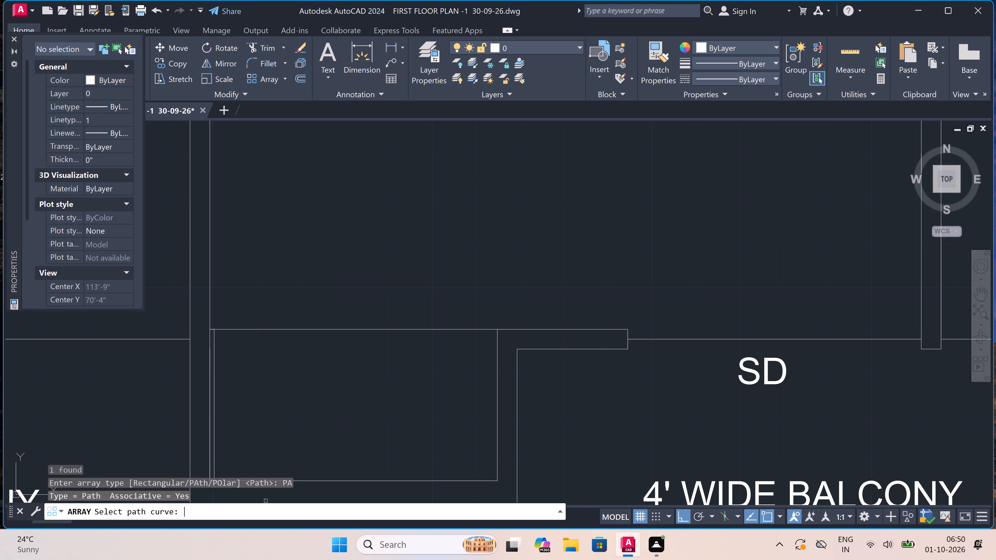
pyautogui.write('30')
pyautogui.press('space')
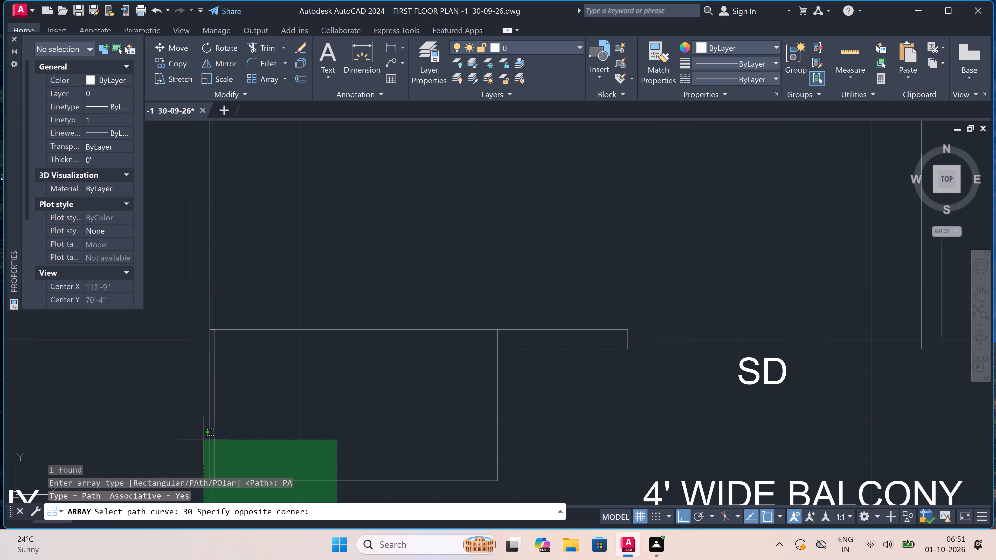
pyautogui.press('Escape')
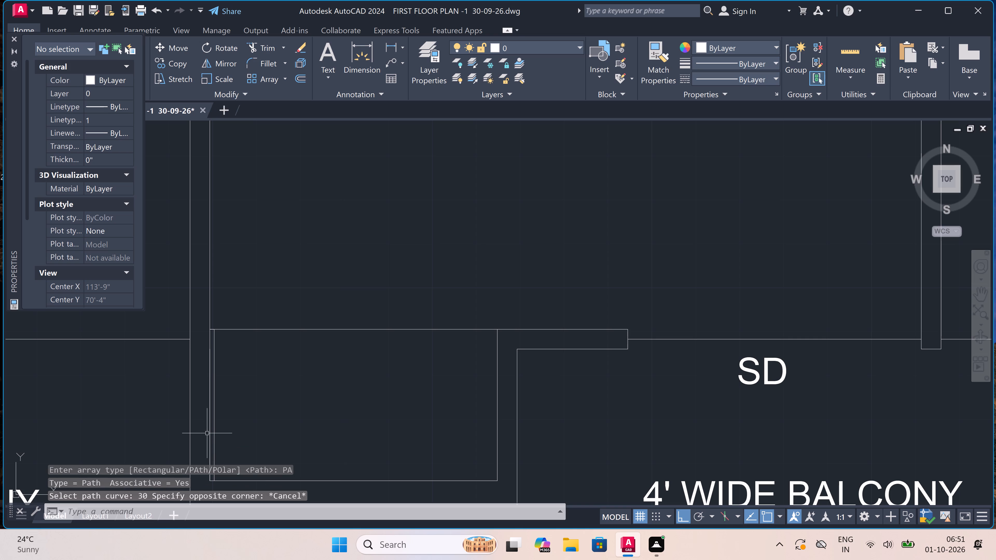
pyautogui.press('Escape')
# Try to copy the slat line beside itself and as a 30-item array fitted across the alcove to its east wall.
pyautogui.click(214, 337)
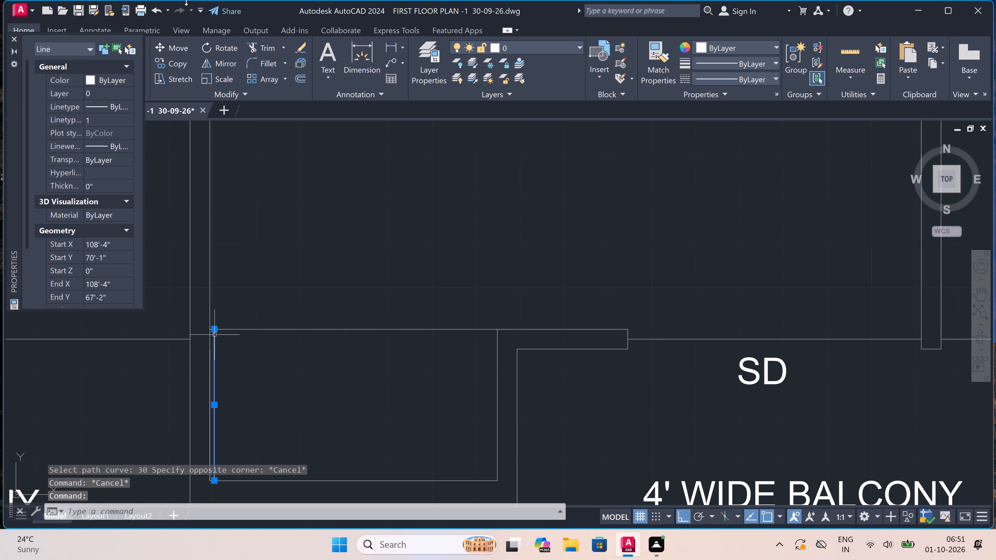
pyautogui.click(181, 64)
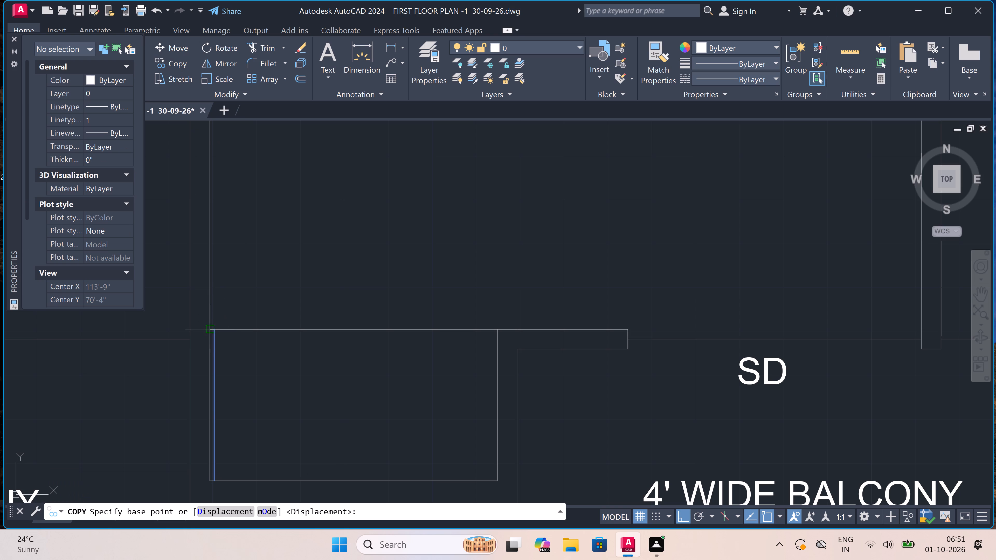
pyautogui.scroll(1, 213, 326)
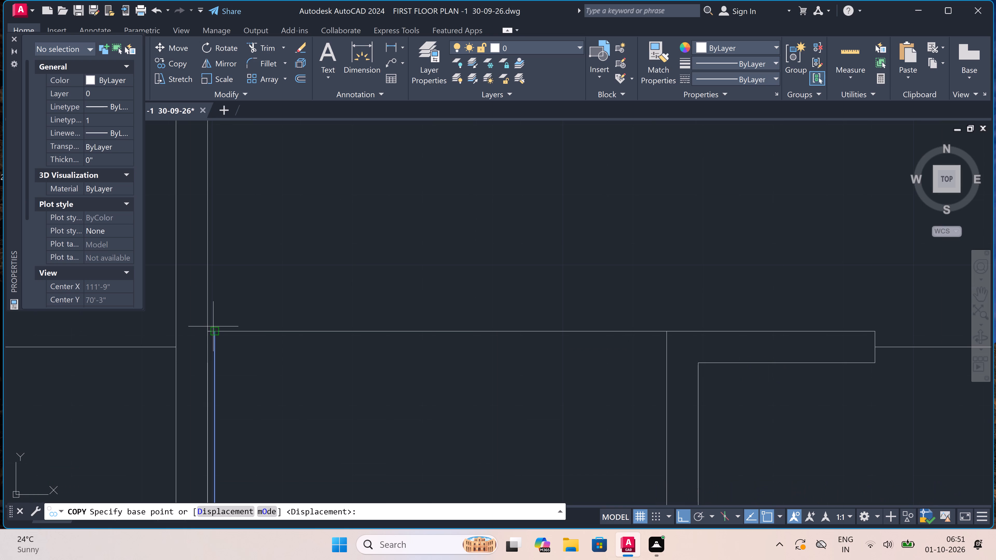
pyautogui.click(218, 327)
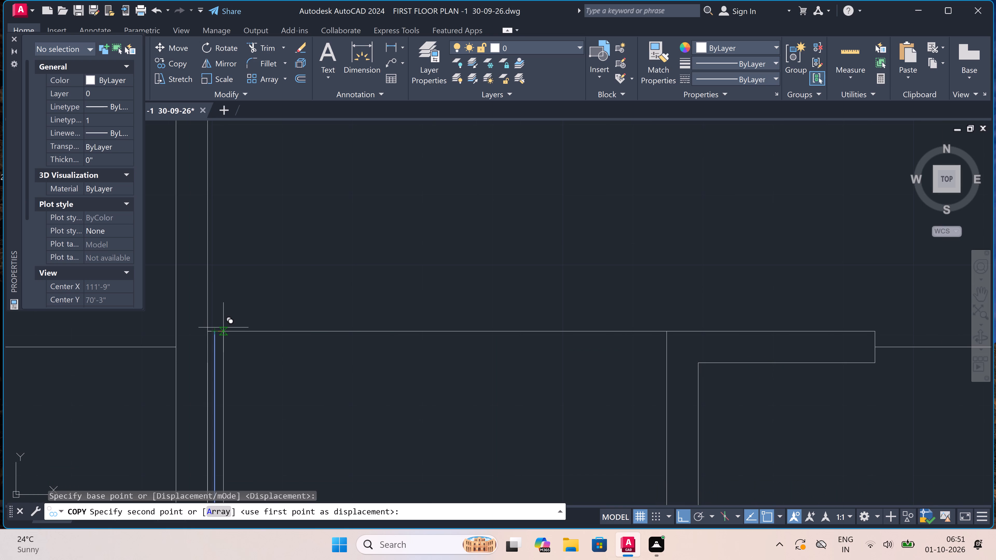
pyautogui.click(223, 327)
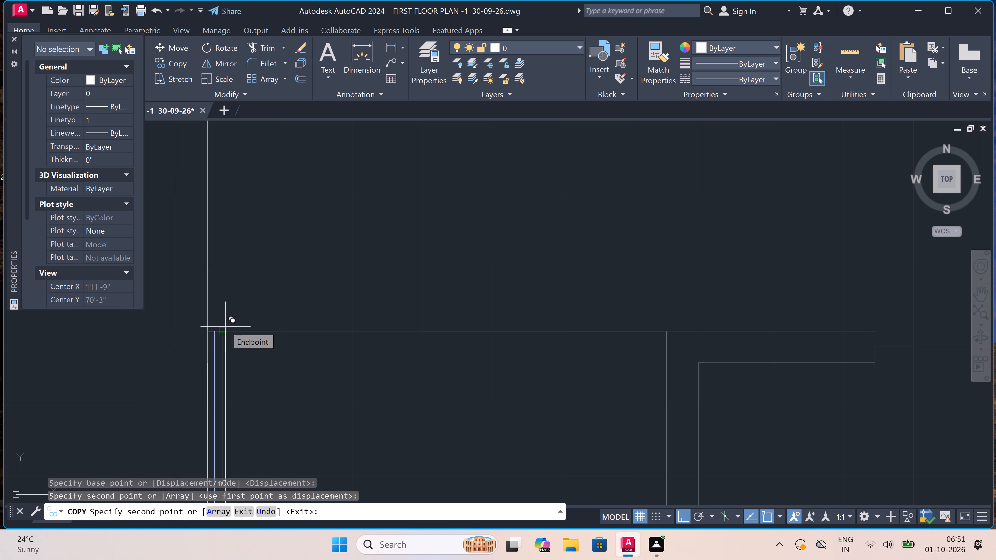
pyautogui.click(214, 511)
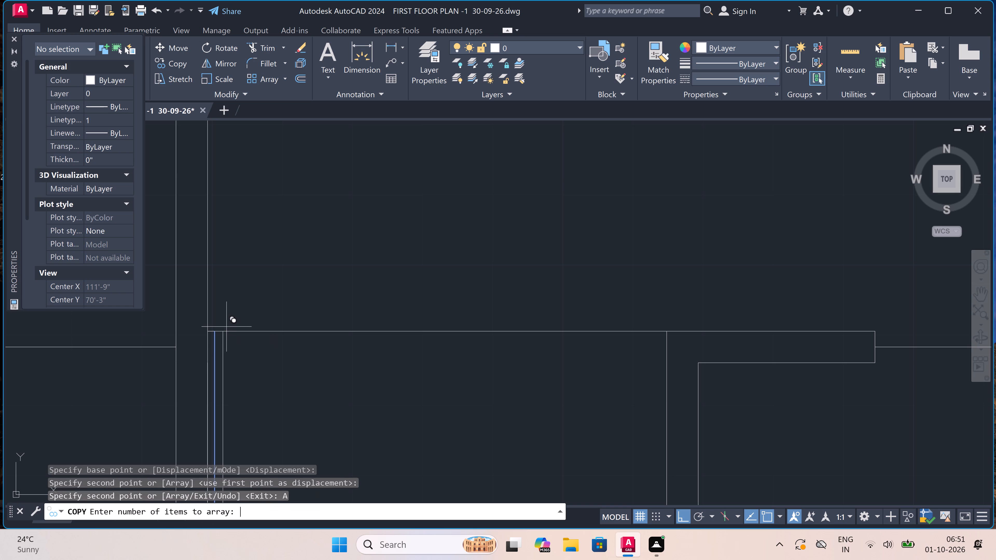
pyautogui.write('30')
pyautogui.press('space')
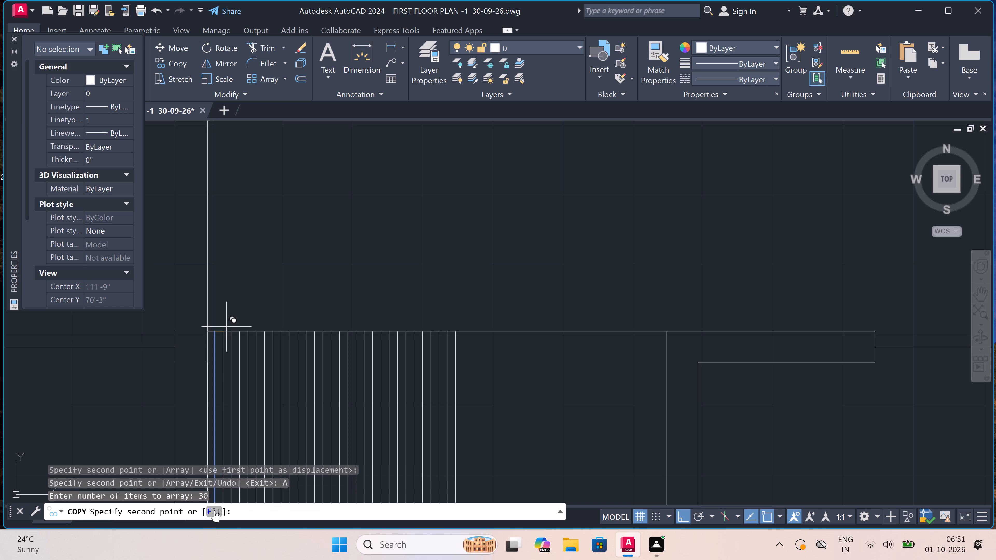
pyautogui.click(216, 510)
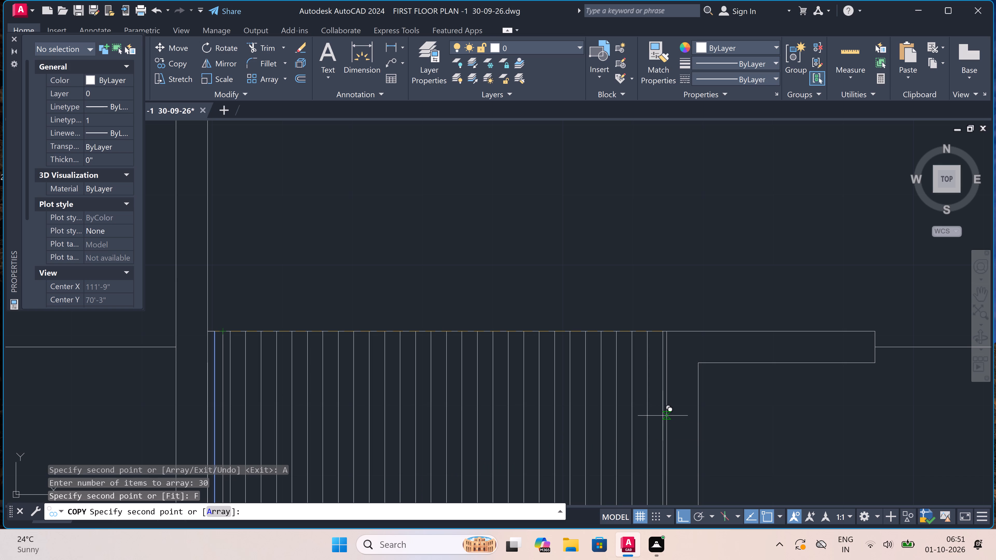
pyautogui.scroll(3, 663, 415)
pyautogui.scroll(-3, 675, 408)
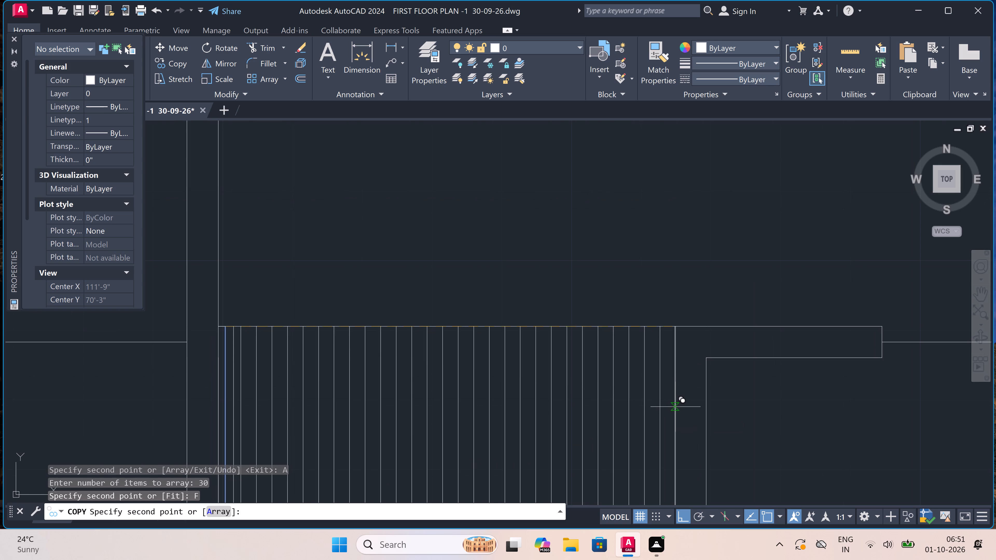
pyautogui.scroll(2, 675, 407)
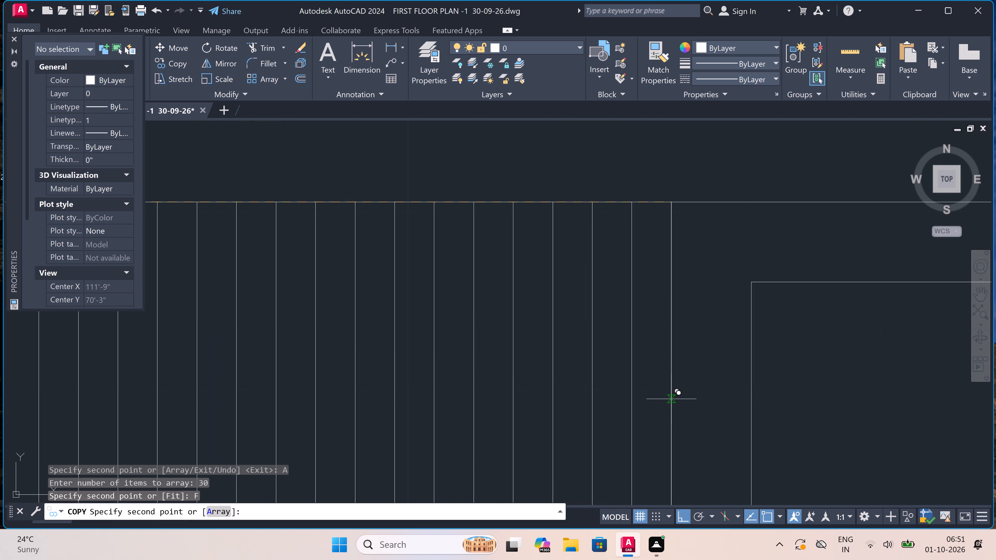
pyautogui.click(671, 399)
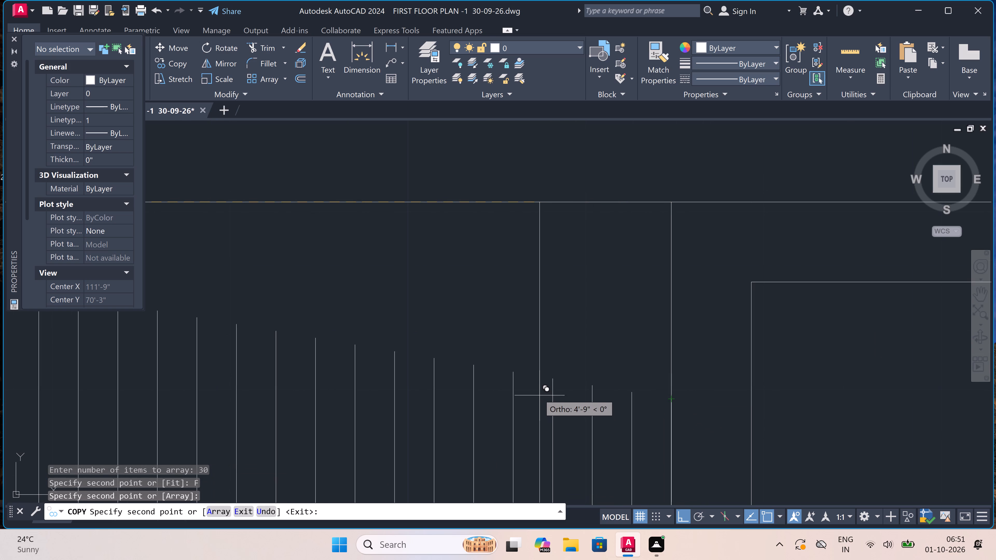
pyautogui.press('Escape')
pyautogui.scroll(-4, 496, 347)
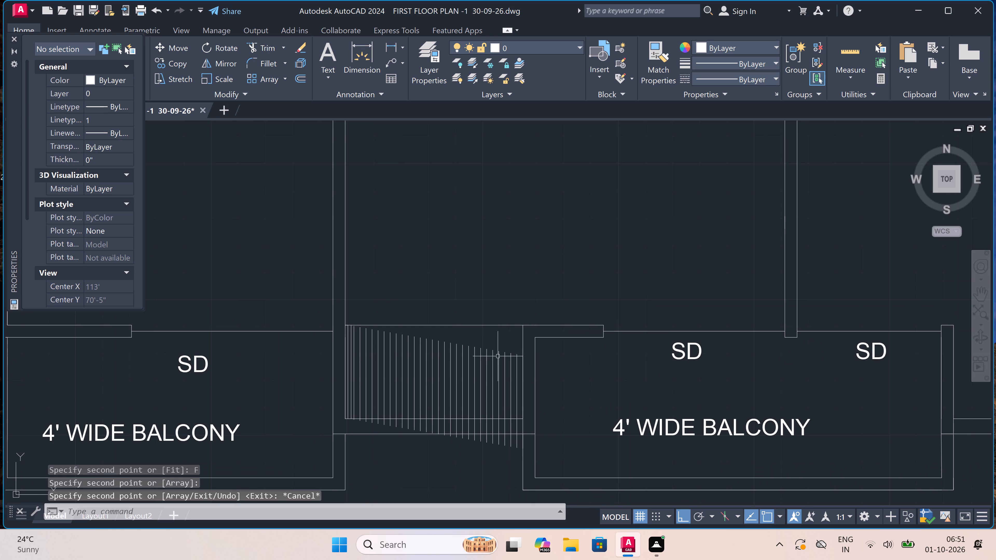
# Undo the slanted copies of the slat line in the alcove between the two 4' wide balconies.
pyautogui.hotkey('ctrl', 'z')
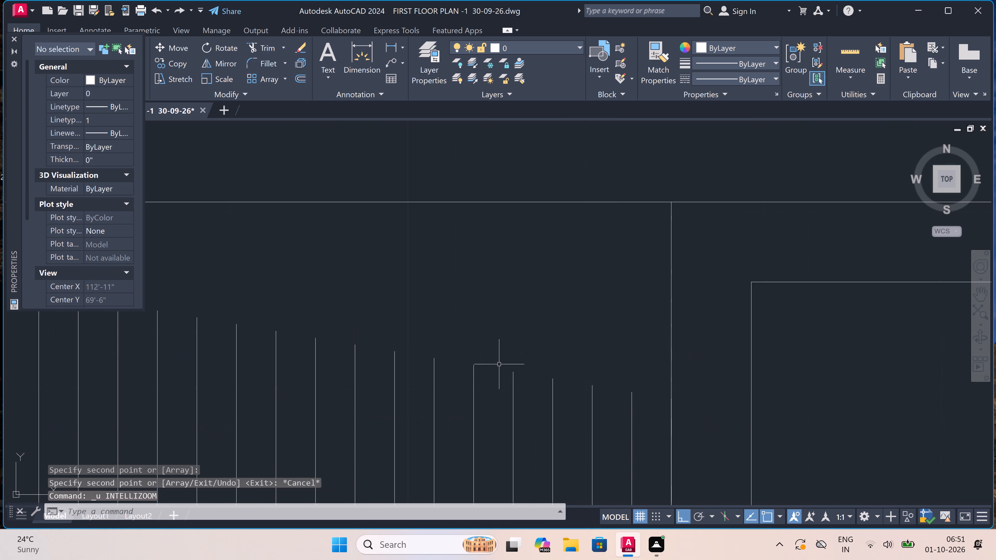
pyautogui.hotkey('ctrl', 'z')
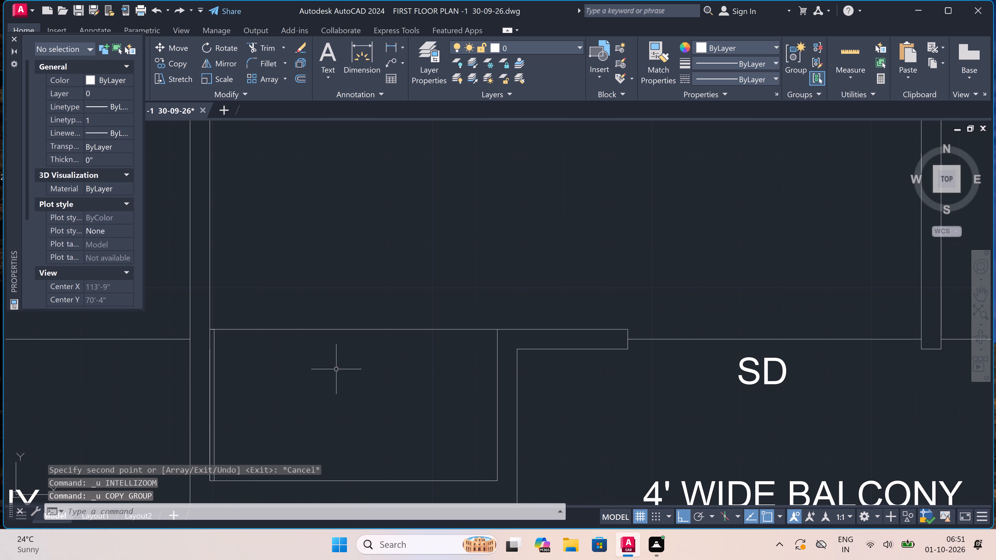
# Copy the slat line from its top end as a 30-item array fitted horizontally to the top corner of the alcove's east wall.
pyautogui.scroll(2, 200, 390)
pyautogui.scroll(1, 232, 368)
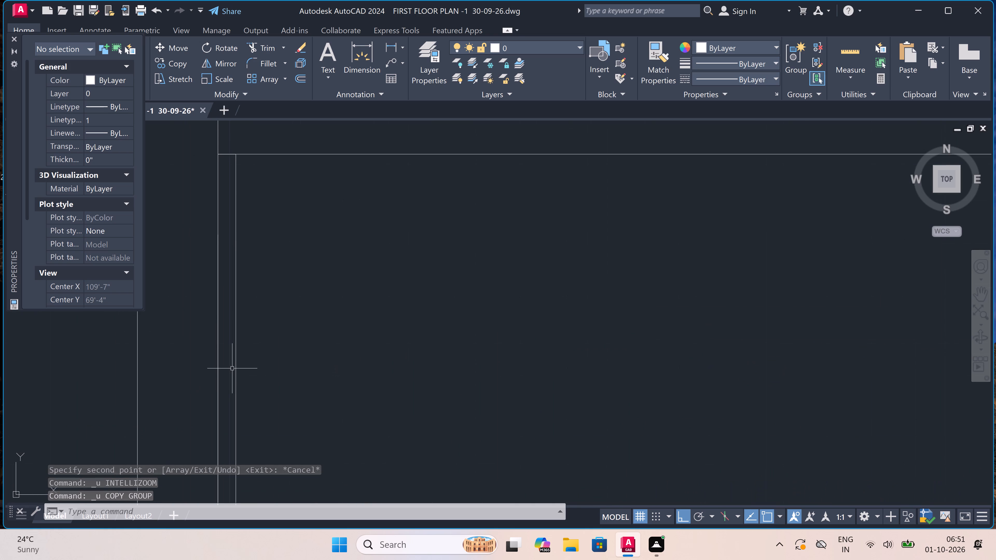
pyautogui.click(234, 367)
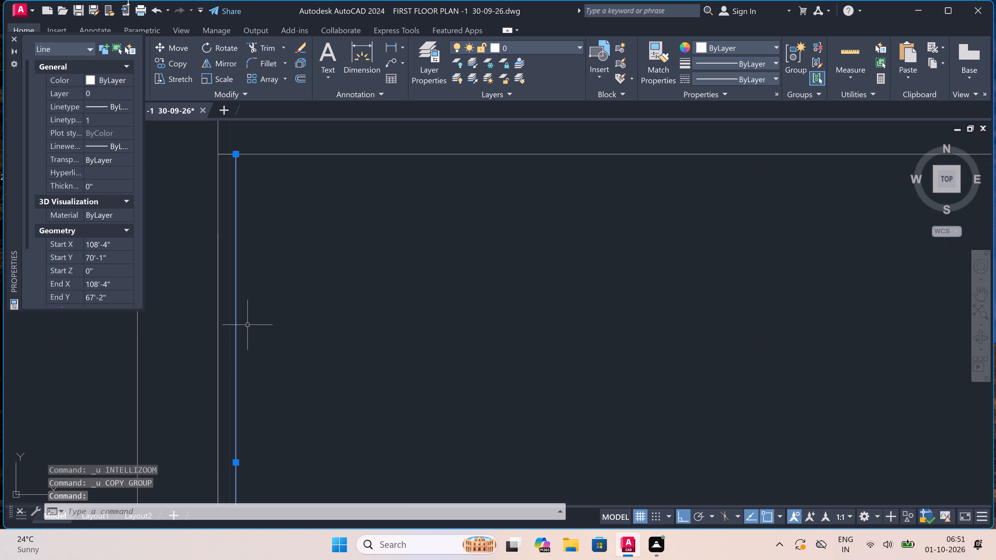
pyautogui.click(182, 60)
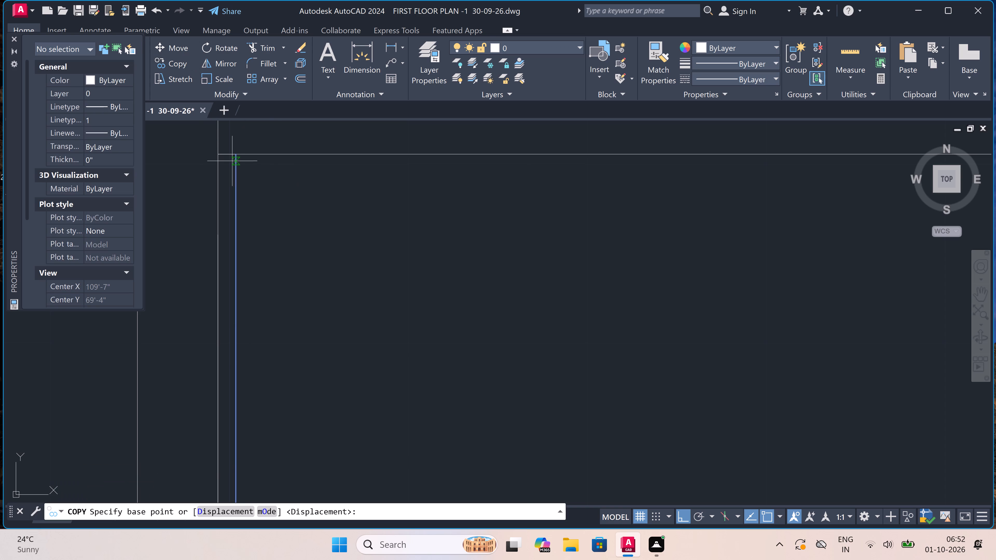
pyautogui.click(236, 151)
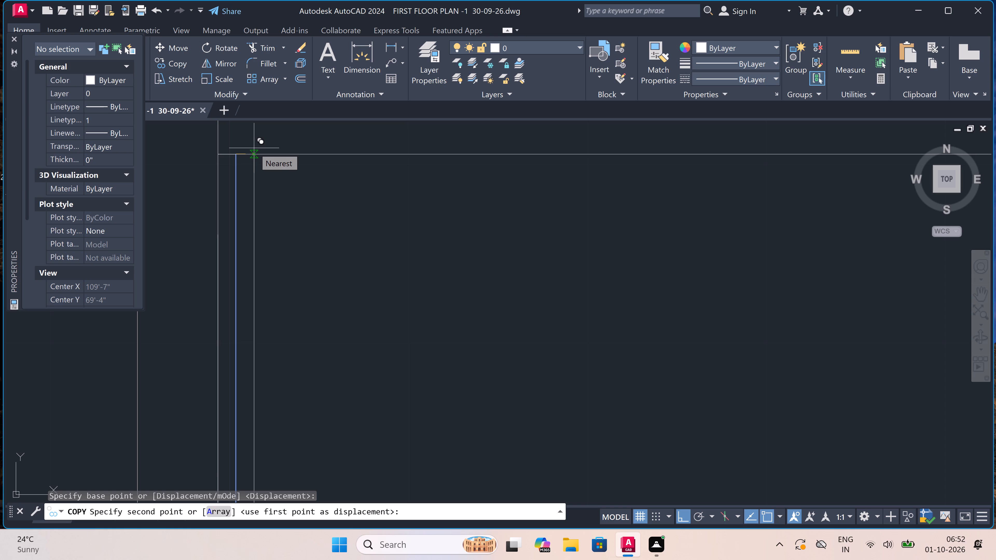
pyautogui.click(214, 514)
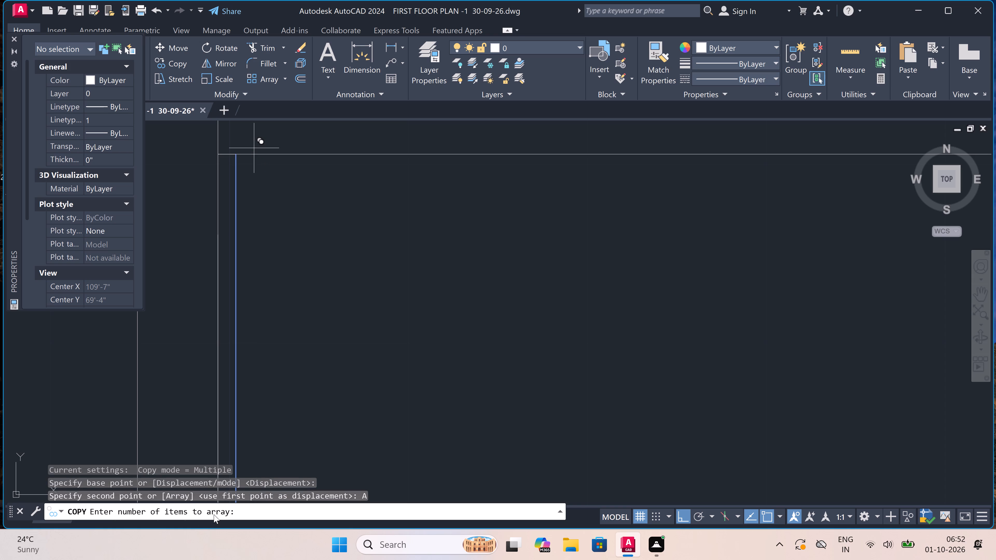
pyautogui.press('4')
pyautogui.press('BackSpace')
pyautogui.write("3'")
pyautogui.press('BackSpace')
pyautogui.press('0')
pyautogui.press('space')
pyautogui.scroll(-4, 214, 514)
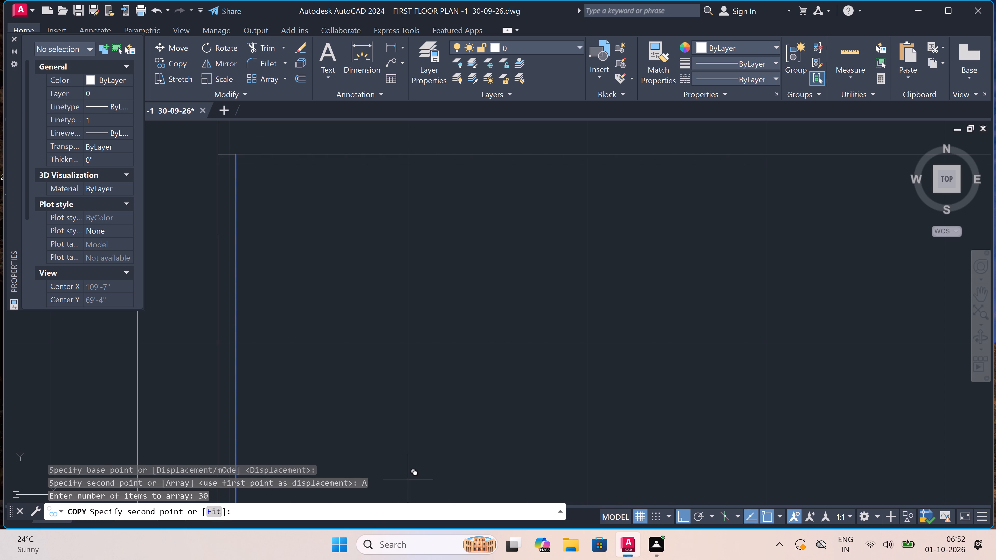
pyautogui.scroll(-5, 372, 382)
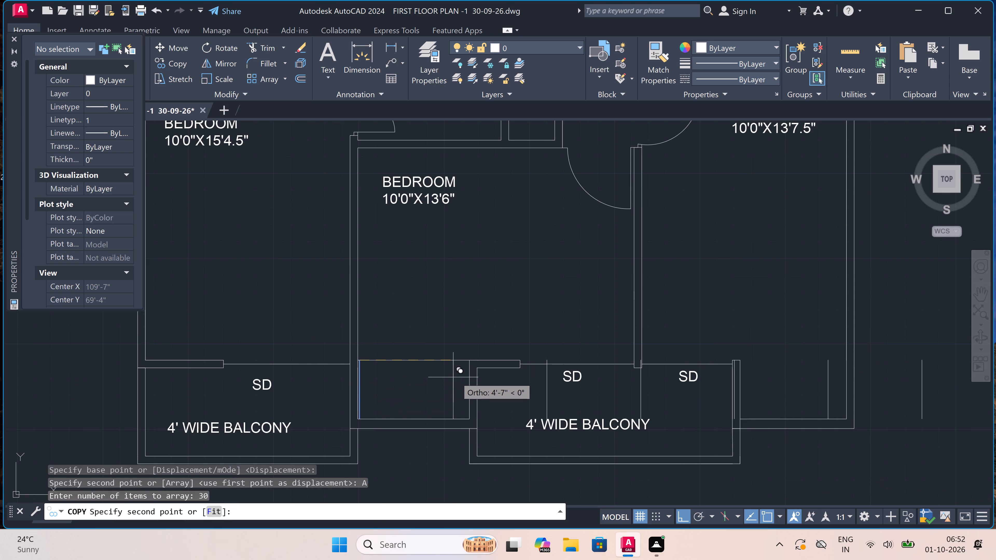
pyautogui.scroll(1, 370, 385)
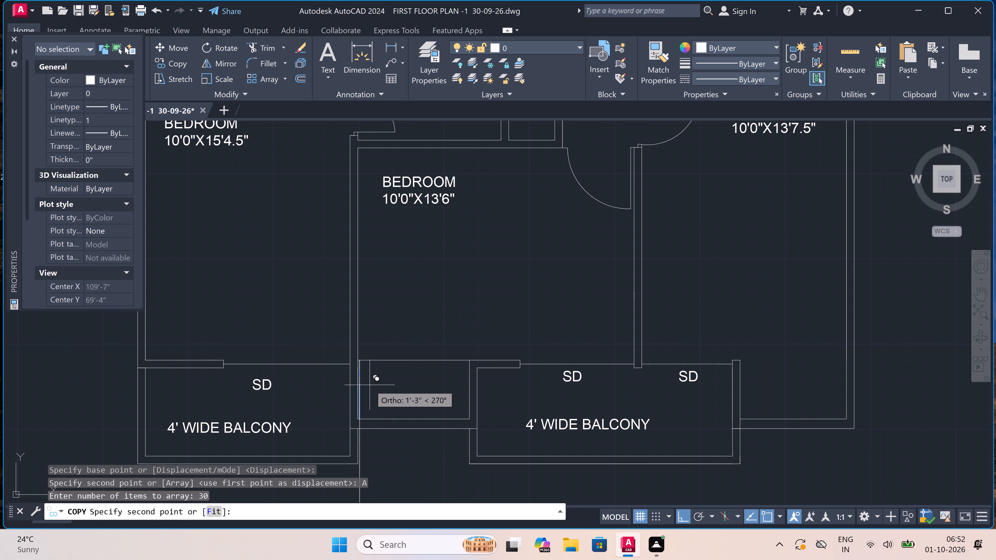
pyautogui.scroll(2, 370, 385)
pyautogui.scroll(-2, 416, 351)
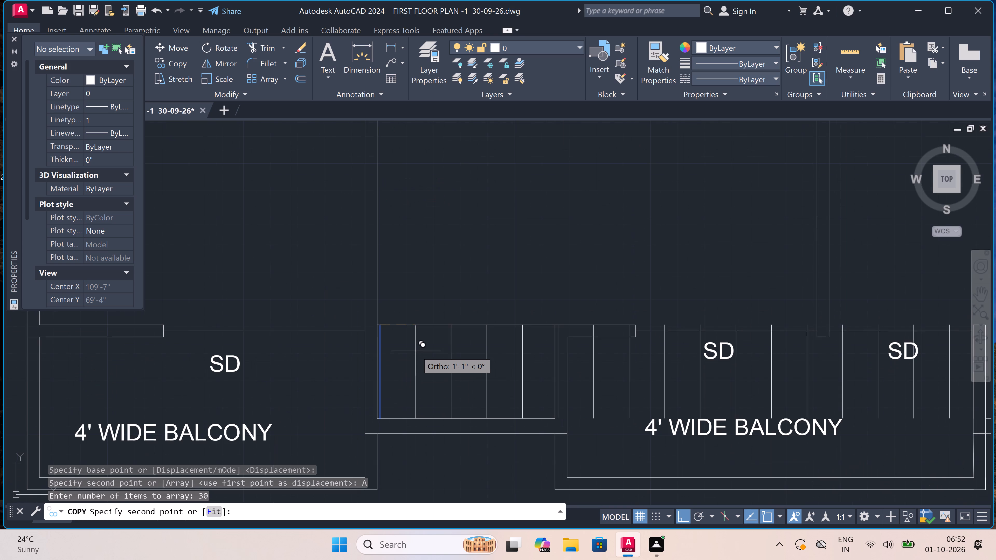
pyautogui.scroll(2, 381, 358)
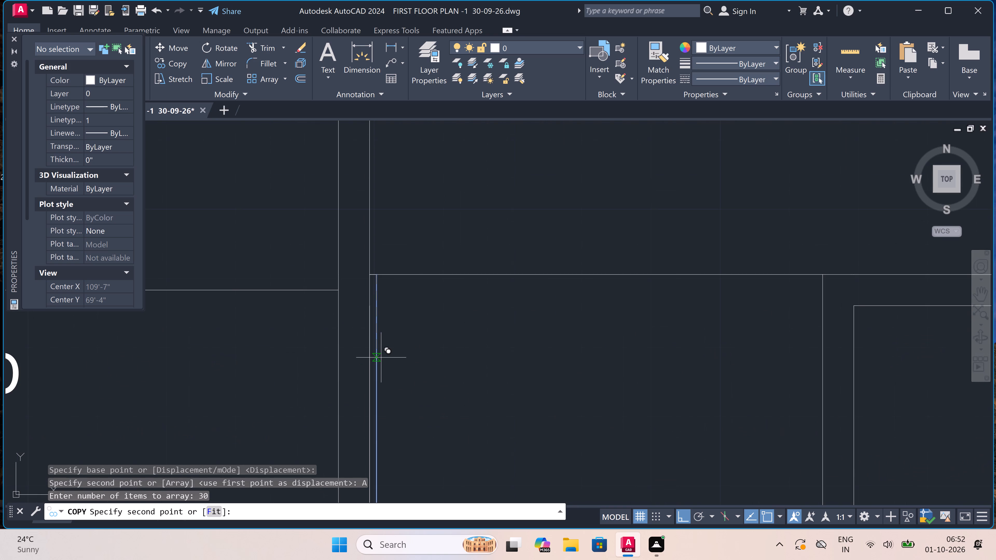
pyautogui.scroll(-1, 383, 356)
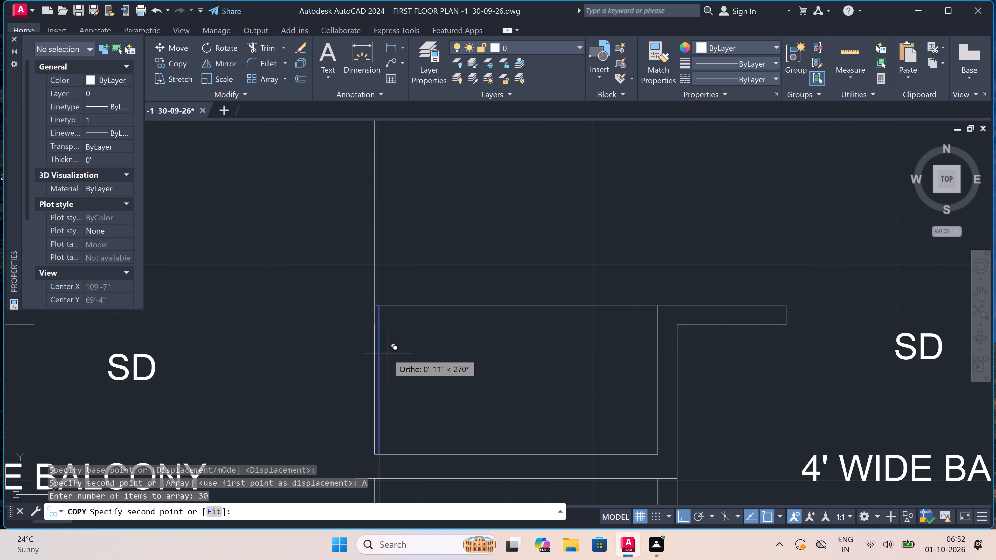
pyautogui.click(212, 511)
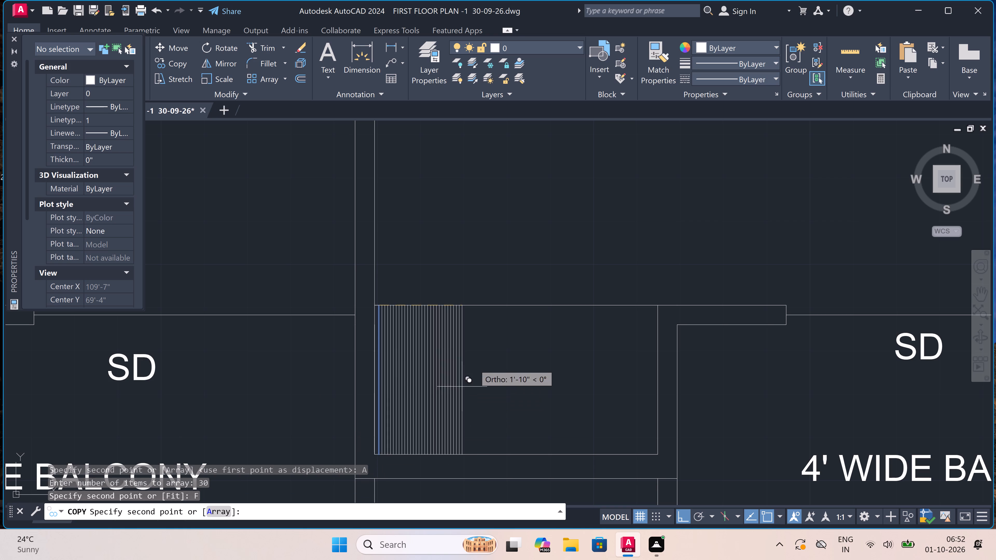
pyautogui.click(658, 303)
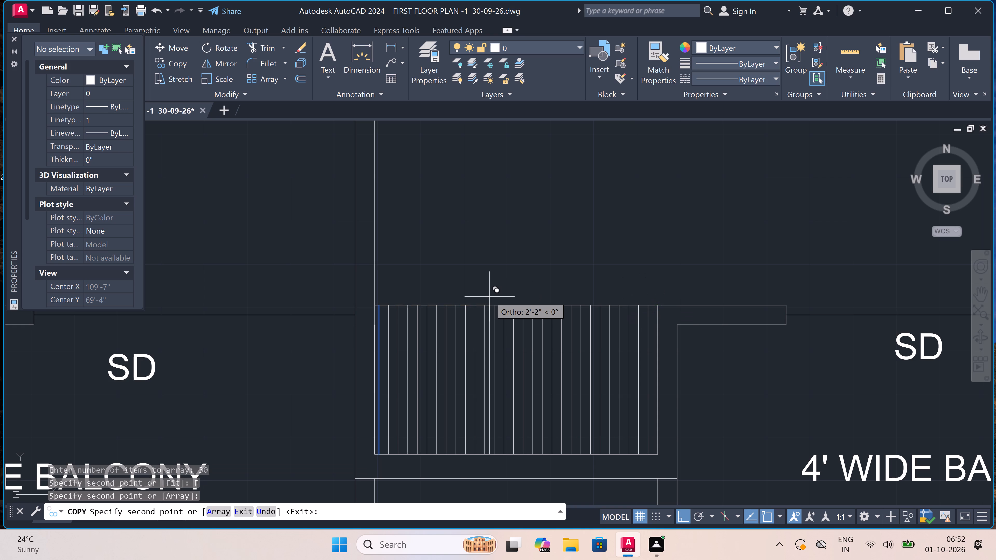
pyautogui.press('Escape')
# Draw a horizontal slat line about 2'-10" long across the plan's north-east corner recess, just below its top wall.
pyautogui.scroll(-4, 480, 306)
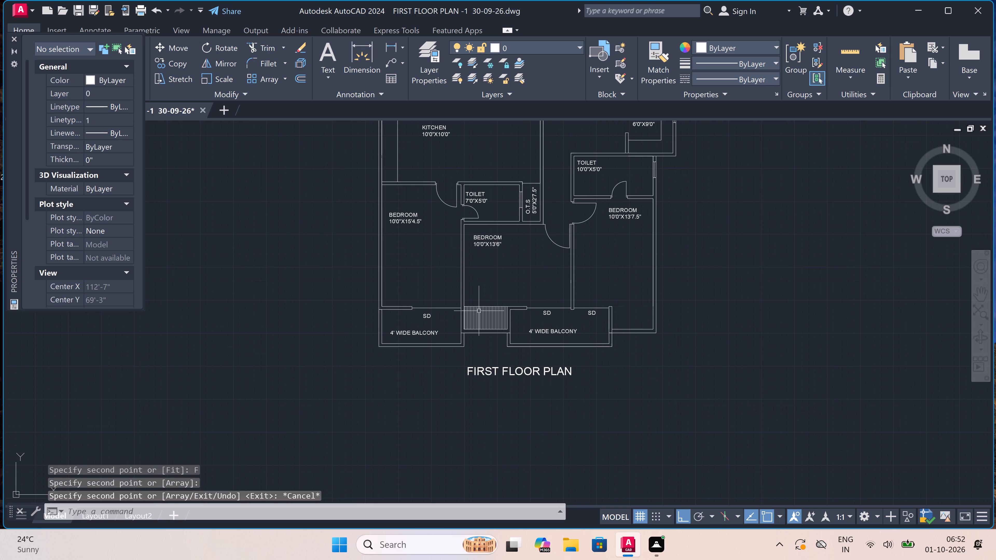
pyautogui.scroll(3, 486, 322)
pyautogui.scroll(1, 534, 303)
pyautogui.scroll(-4, 382, 351)
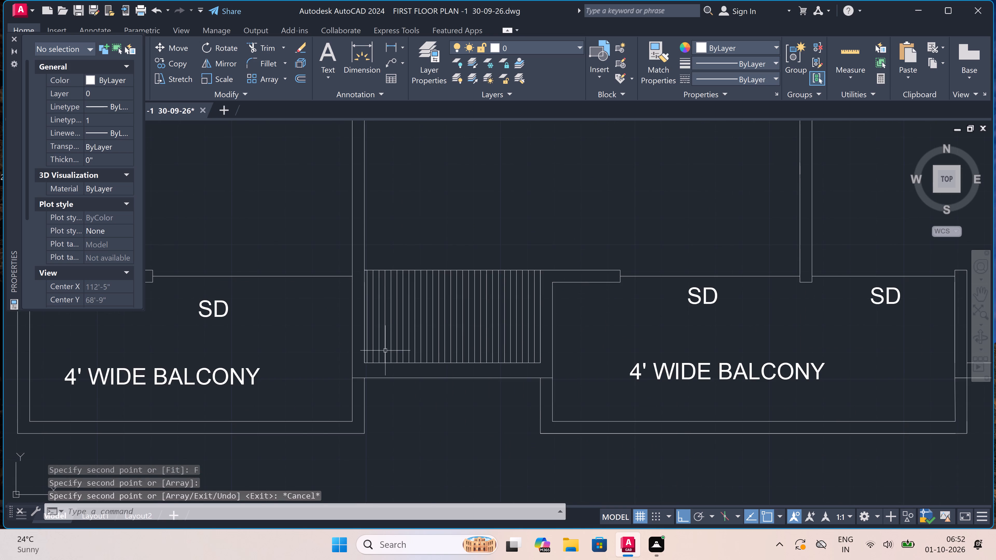
pyautogui.scroll(-4, 382, 351)
pyautogui.scroll(2, 413, 335)
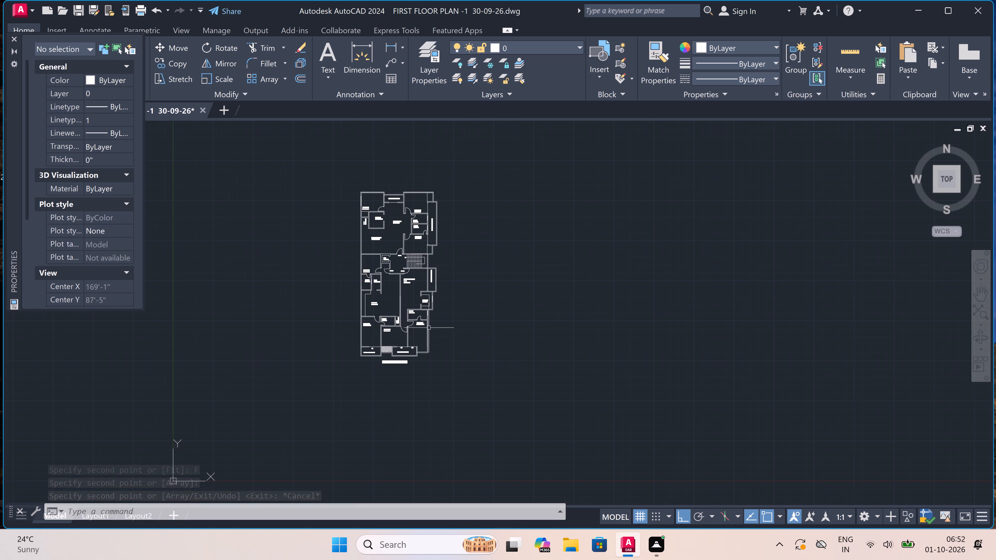
pyautogui.scroll(-3, 378, 409)
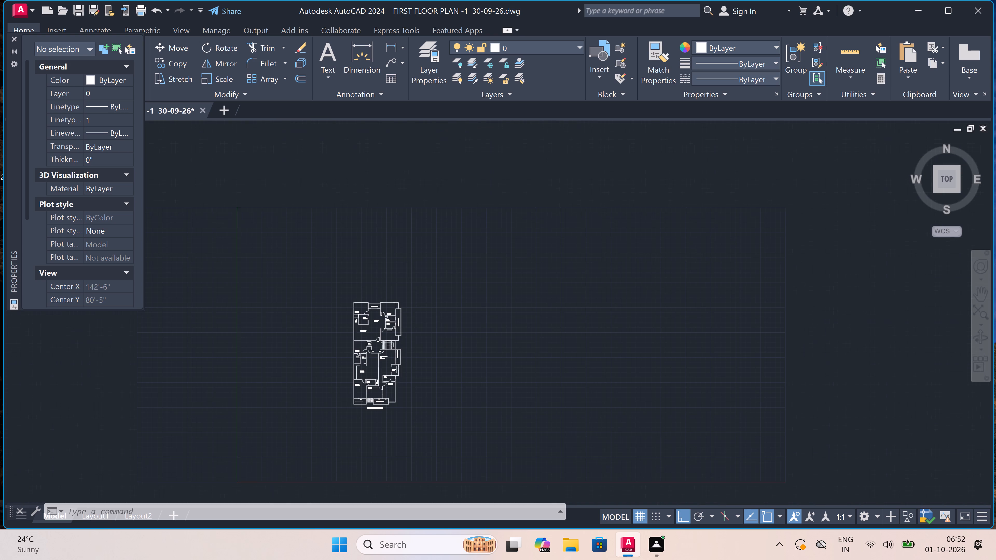
pyautogui.scroll(7, 396, 302)
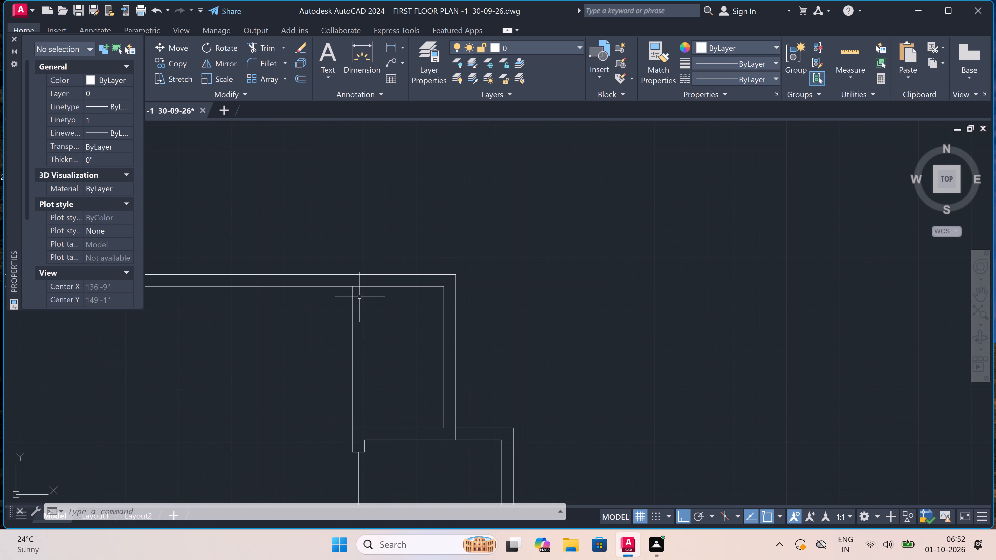
pyautogui.press('l')
pyautogui.press('space')
pyautogui.scroll(2, 350, 290)
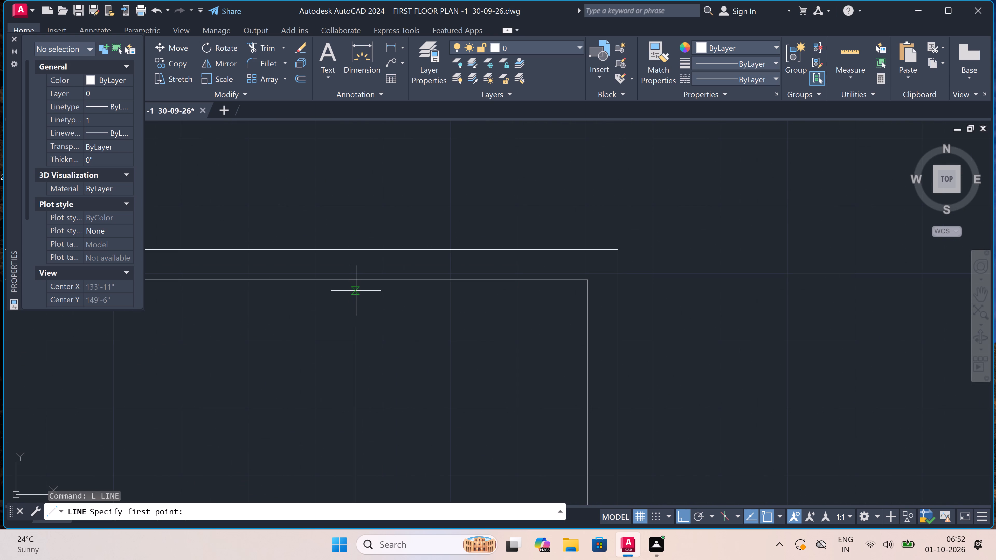
pyautogui.click(356, 290)
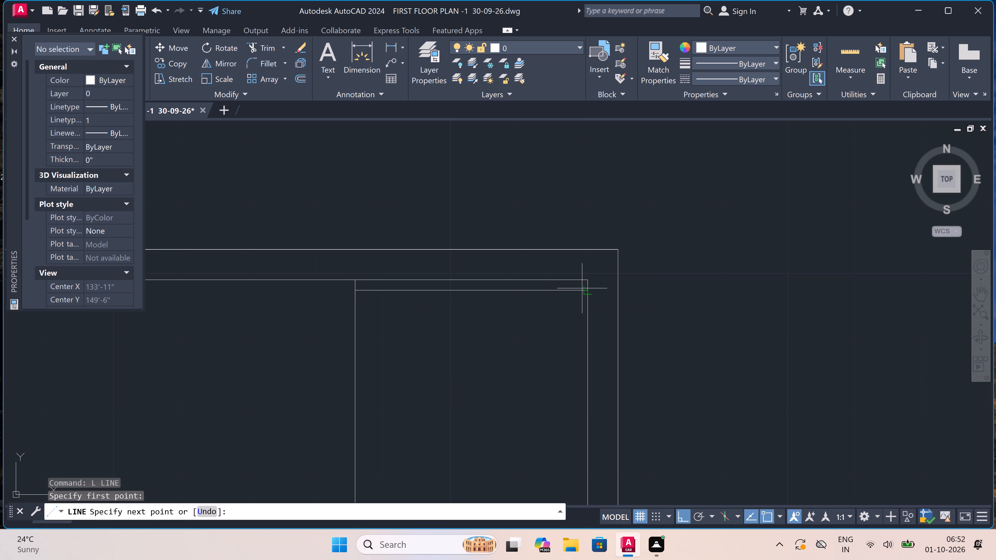
pyautogui.click(587, 288)
pyautogui.press('Escape')
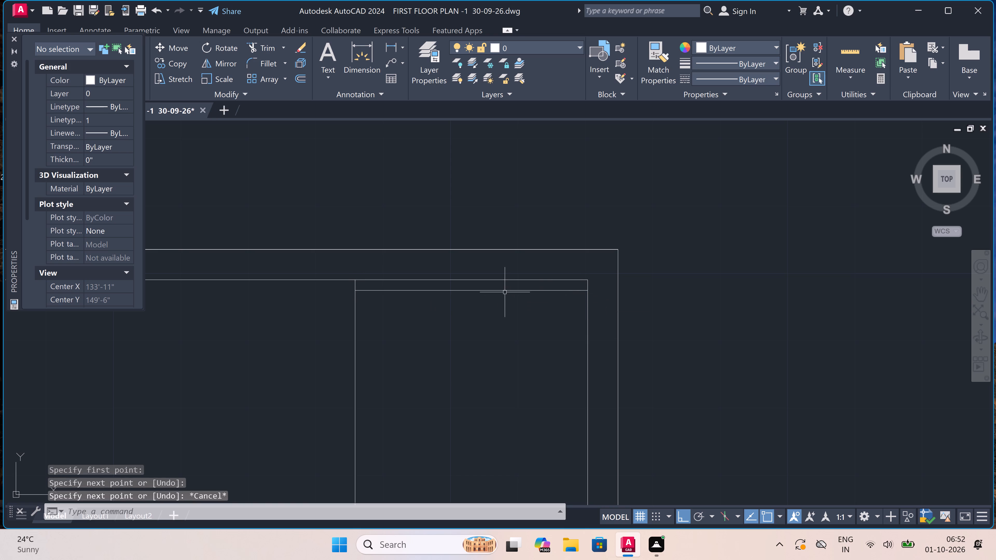
# Copy the north-east recess's slat line from its west end to a point on the recess's west edge just below it.
pyautogui.click(504, 291)
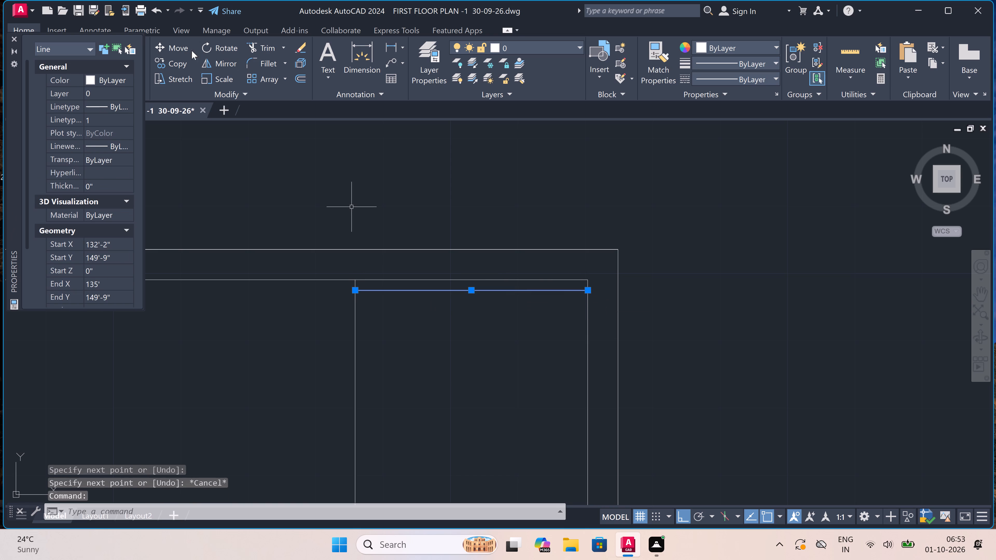
pyautogui.click(178, 60)
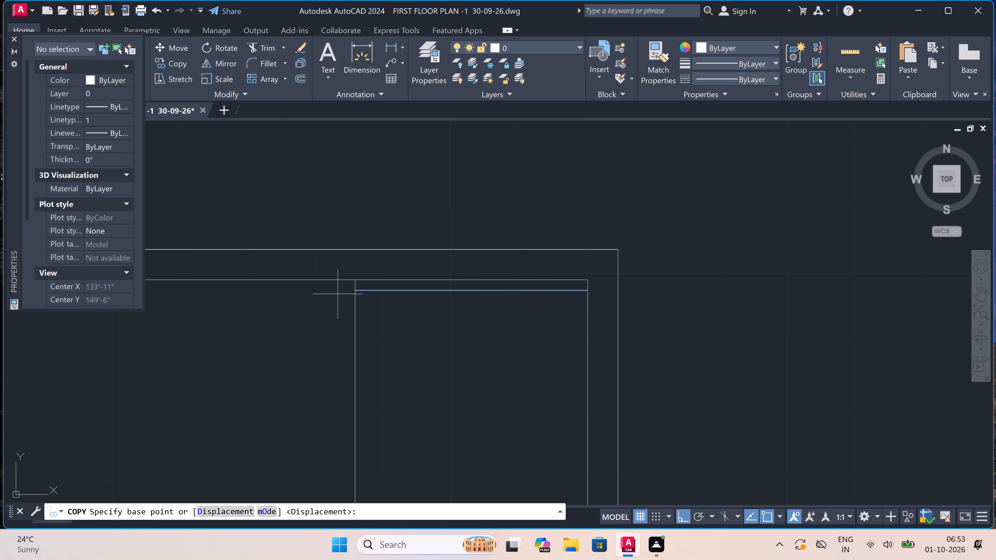
pyautogui.click(351, 289)
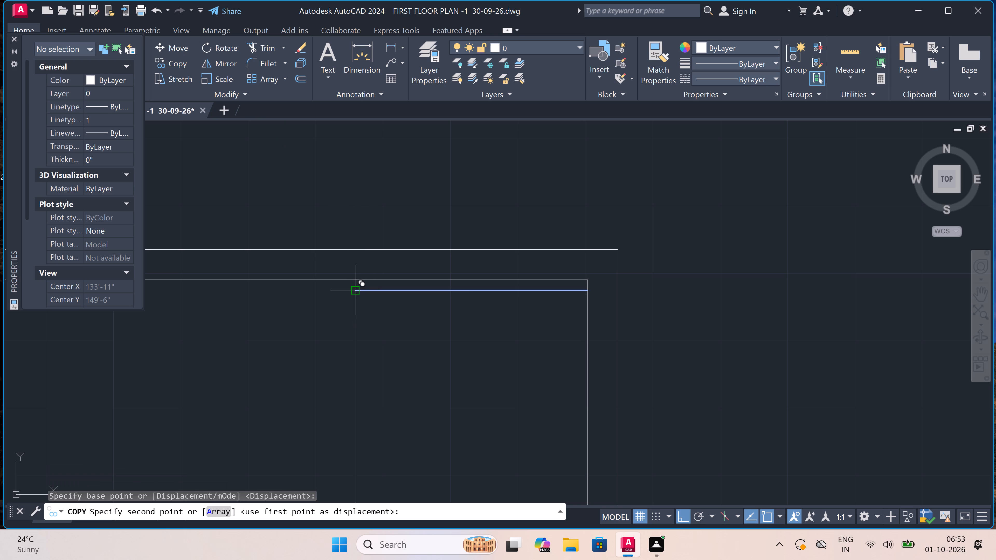
pyautogui.doubleClick(354, 300)
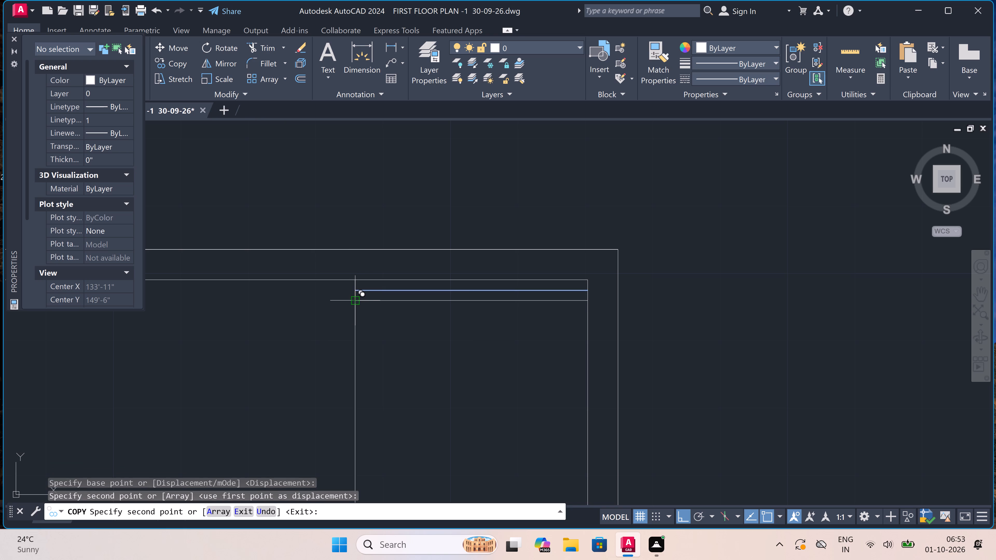
# Array the slat line as 30 items fitted down to the bottom west corner of the north-east recess.
pyautogui.click(210, 518)
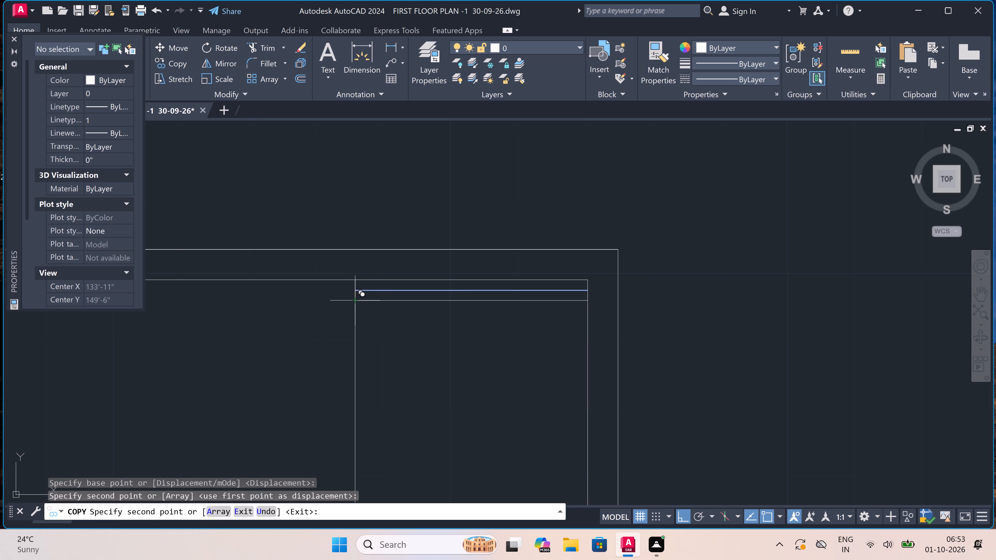
pyautogui.click(211, 514)
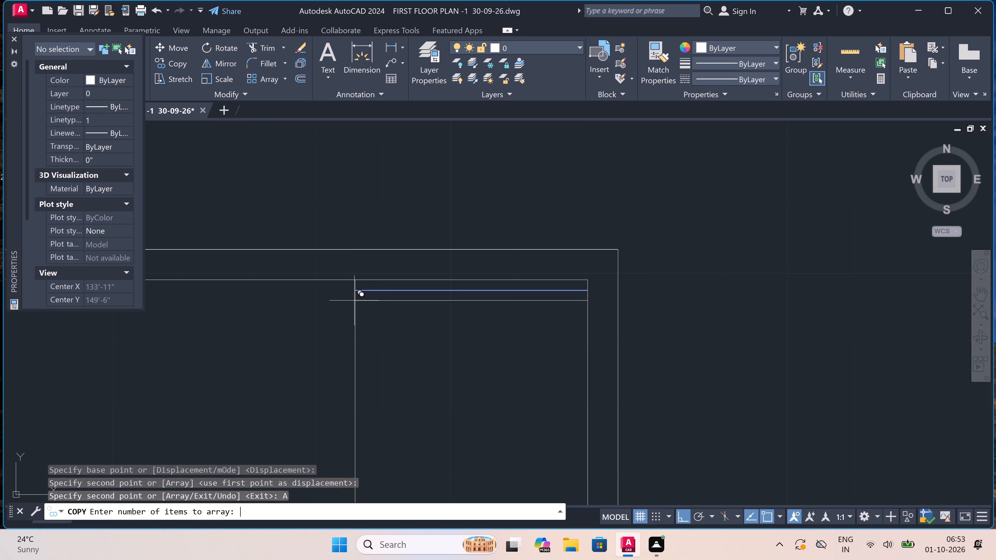
pyautogui.press('3')
pyautogui.press('0')
pyautogui.press('space')
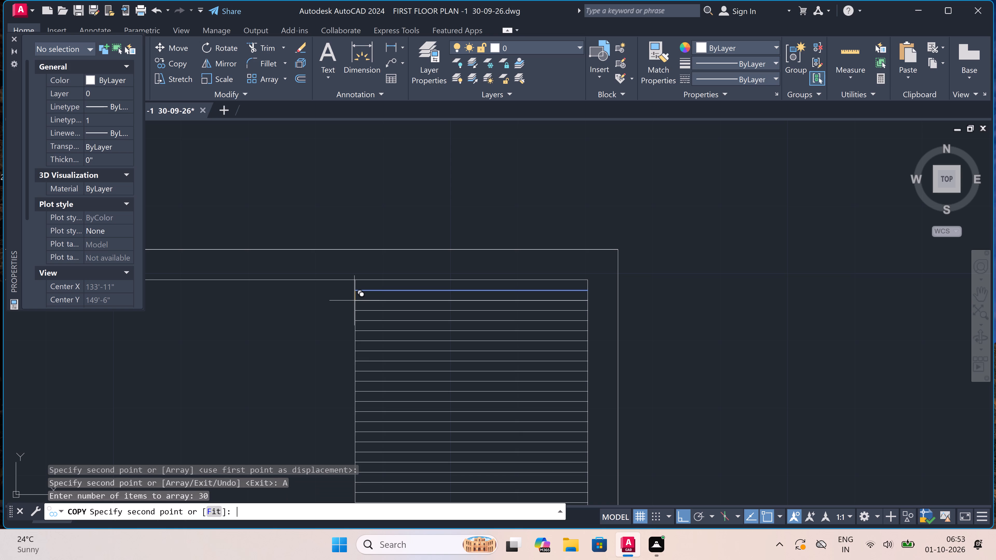
pyautogui.scroll(-5, 211, 514)
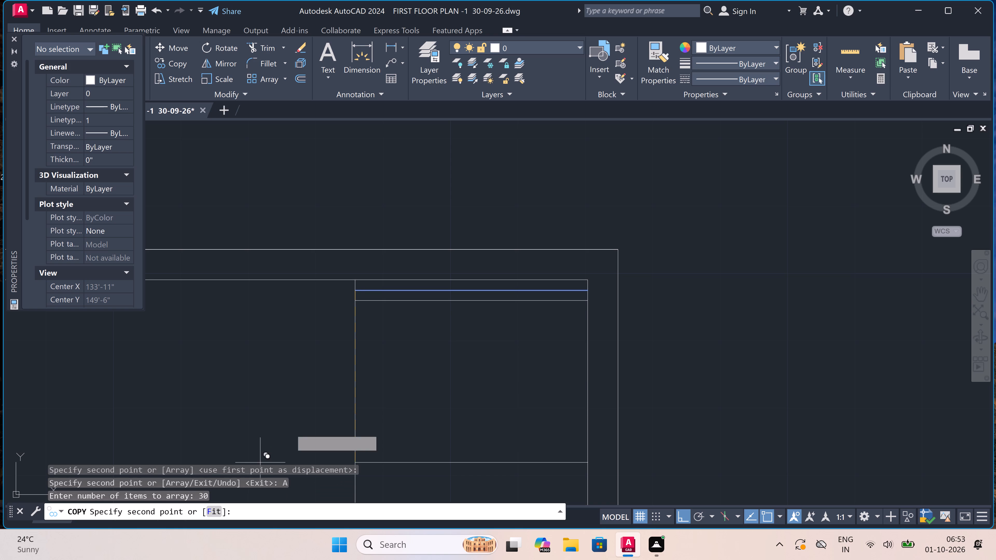
pyautogui.scroll(-5, 385, 338)
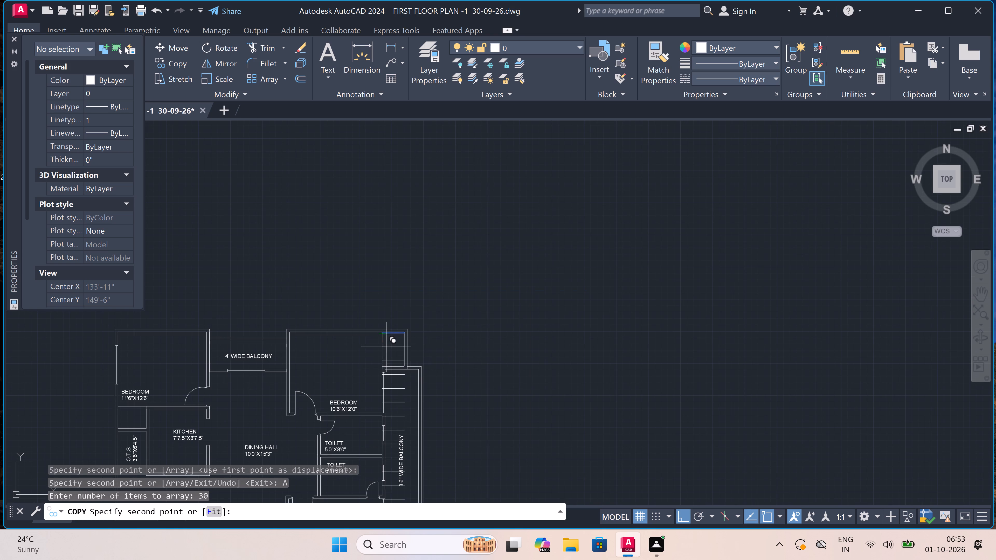
pyautogui.scroll(4, 389, 370)
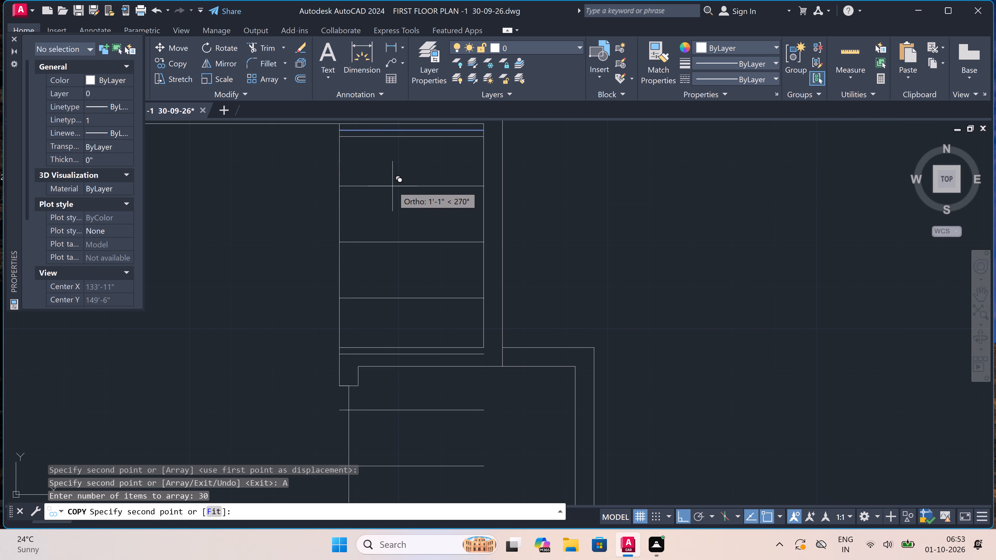
pyautogui.click(208, 510)
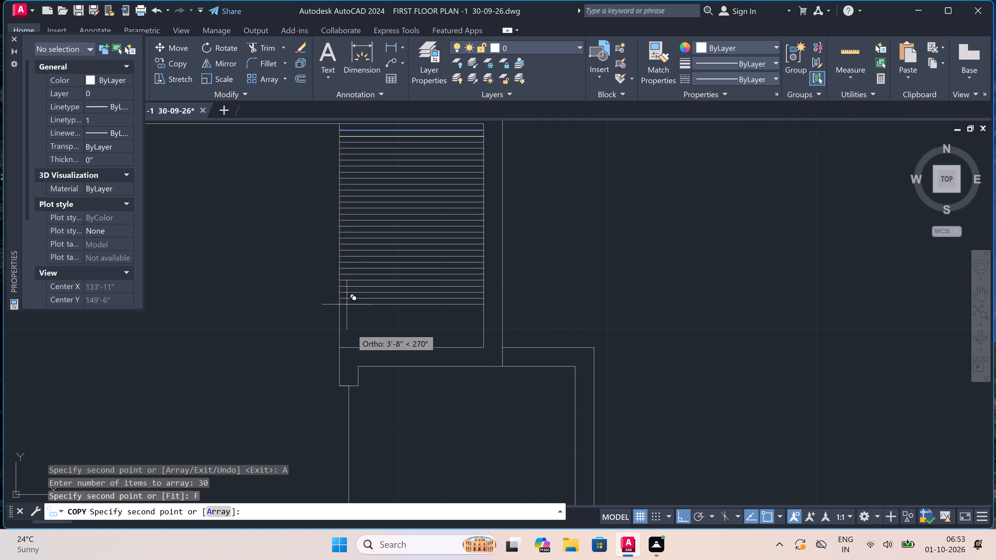
pyautogui.click(340, 350)
pyautogui.press('Escape')
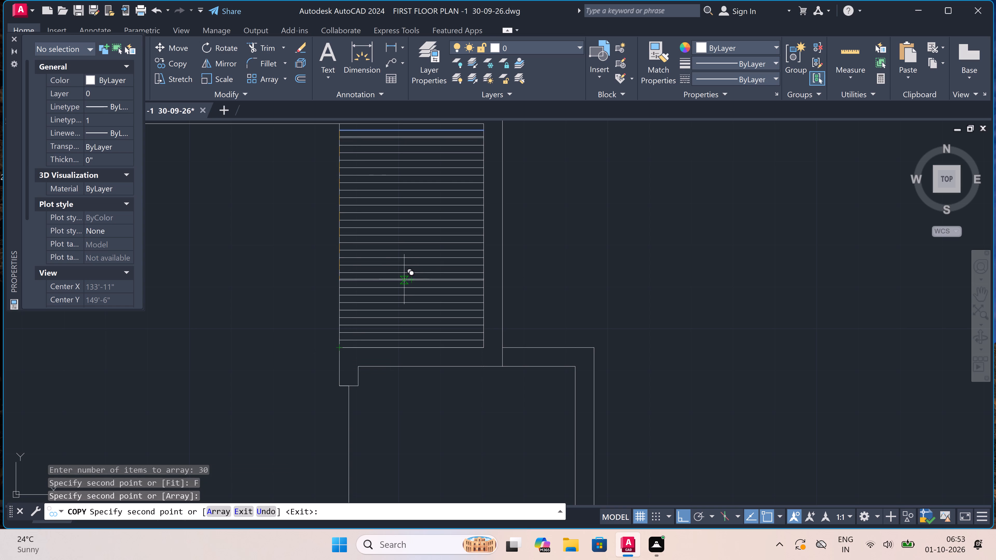
# Draw a horizontal slat line about 2'-6" long across the recess east of the lower 10'6"X12'0" bedroom, just above its bottom wall.
pyautogui.scroll(-7, 389, 274)
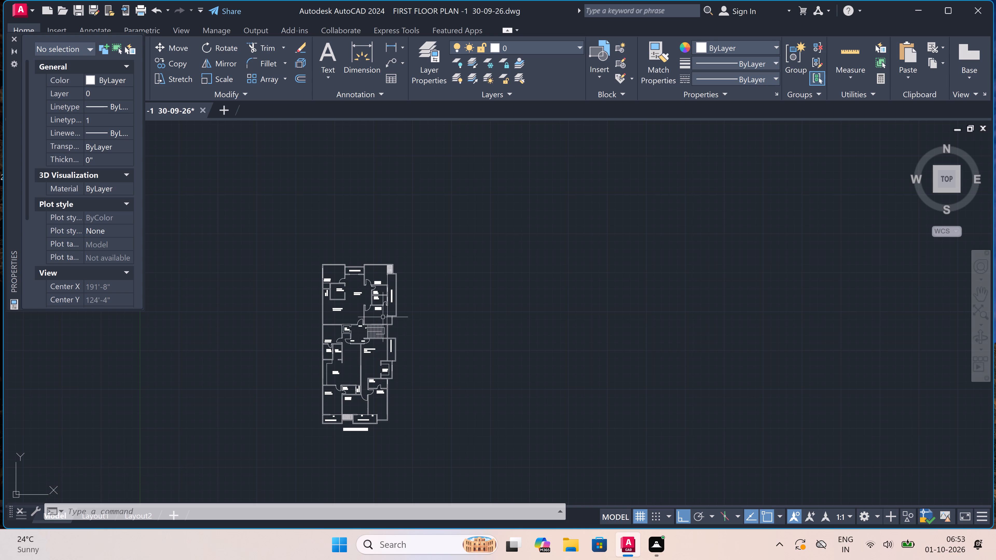
pyautogui.scroll(2, 381, 312)
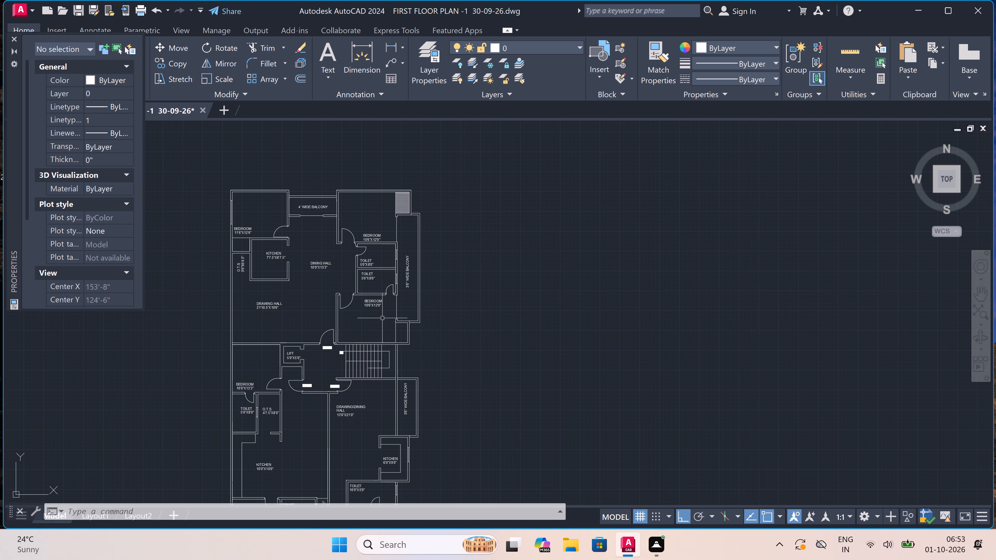
pyautogui.scroll(3, 389, 349)
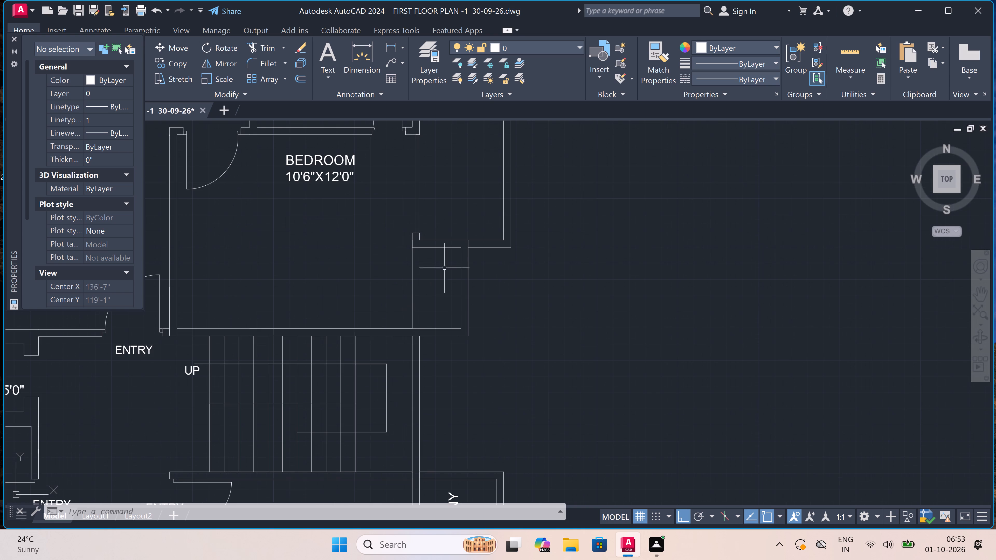
pyautogui.scroll(1, 449, 249)
pyautogui.scroll(2, 416, 441)
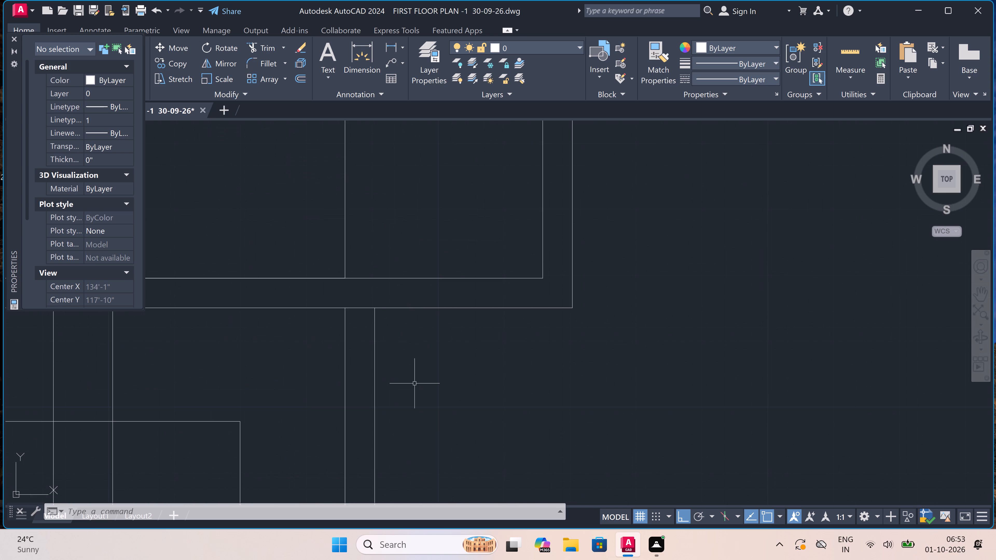
pyautogui.scroll(-3, 423, 315)
pyautogui.scroll(3, 425, 295)
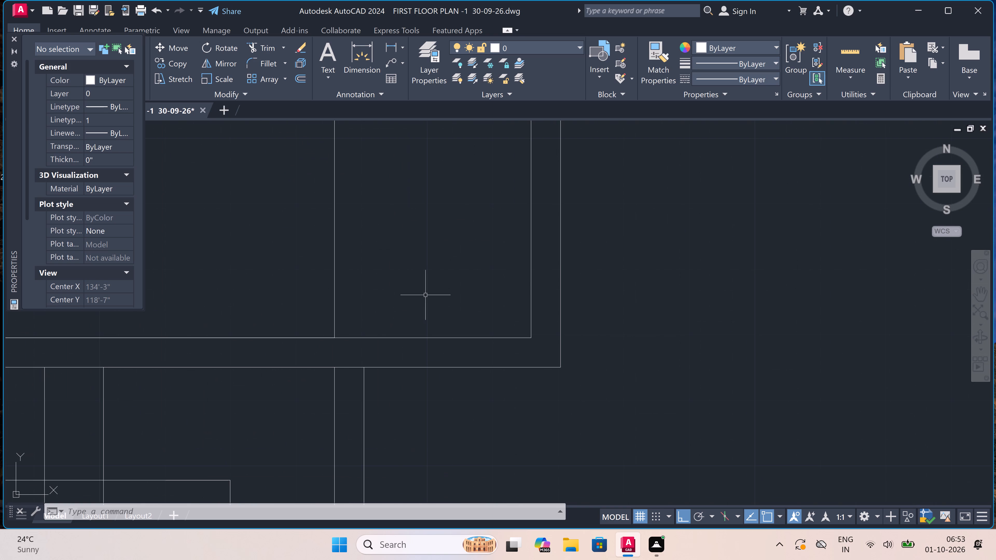
pyautogui.press('l')
pyautogui.press('space')
pyautogui.scroll(2, 425, 297)
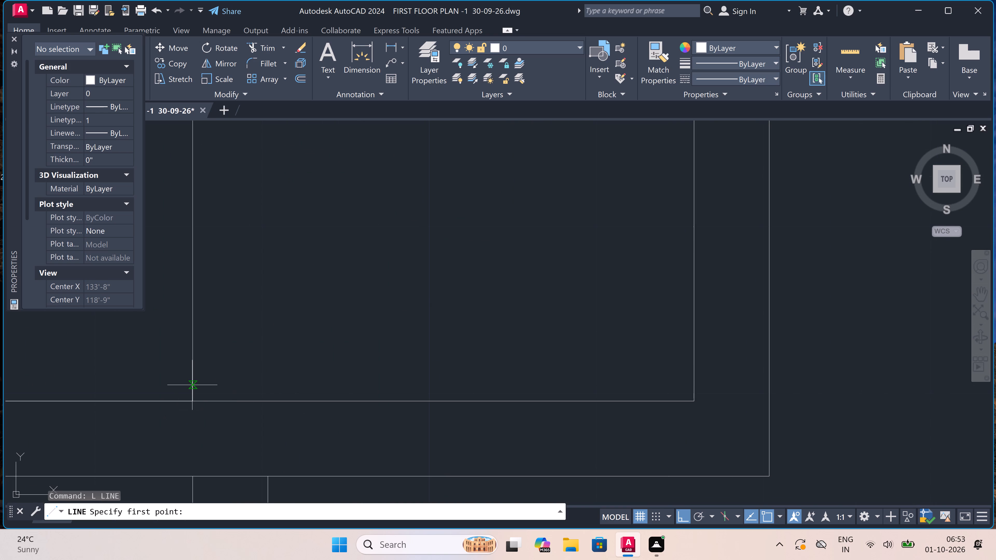
pyautogui.click(191, 380)
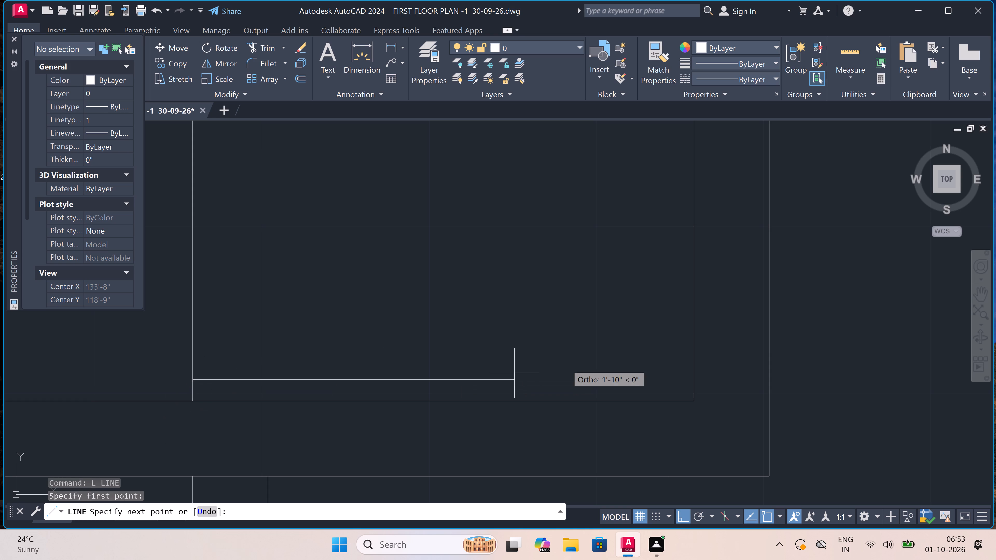
pyautogui.click(692, 378)
pyautogui.press('Escape')
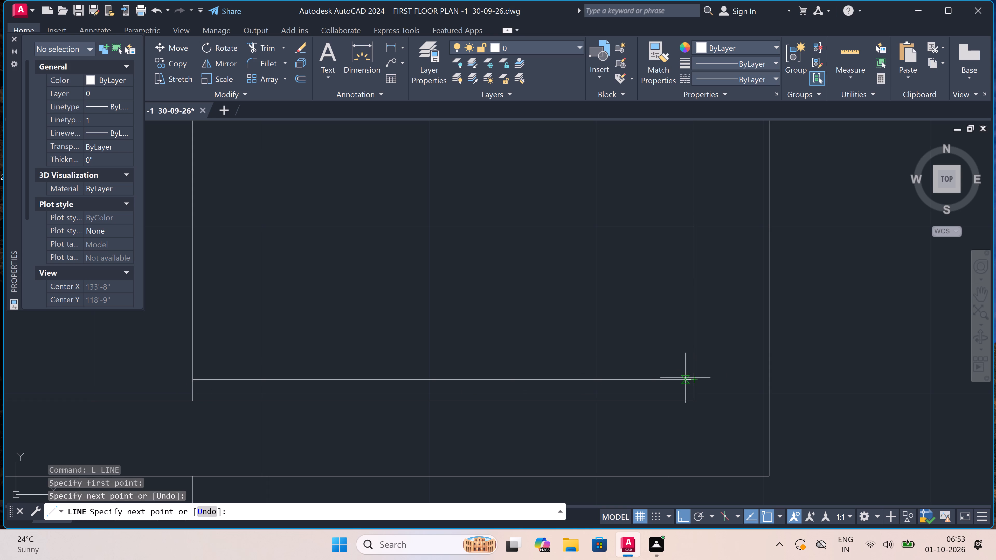
# Copy the new slat line from its west end to a point on the recess's west edge just above it.
pyautogui.click(650, 366)
pyautogui.click(573, 382)
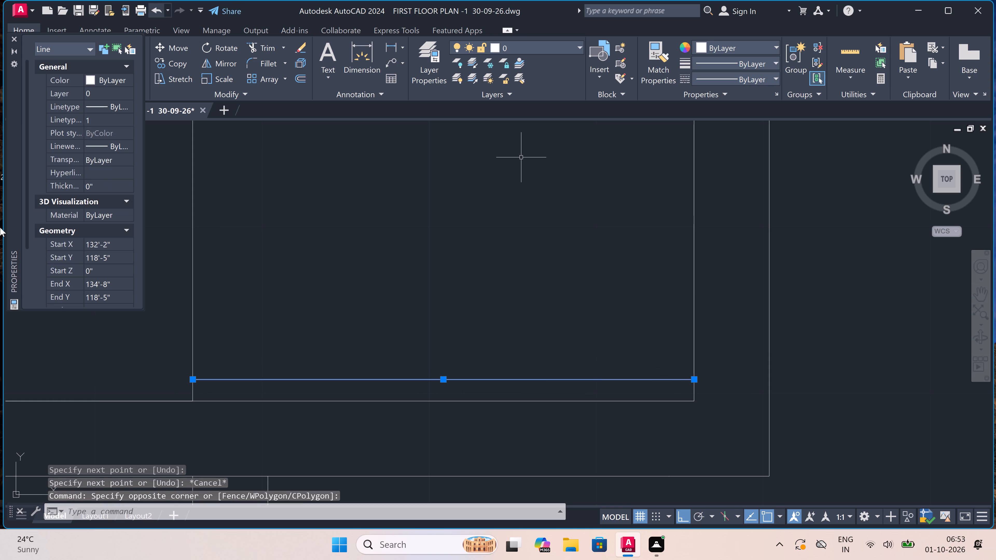
pyautogui.click(176, 57)
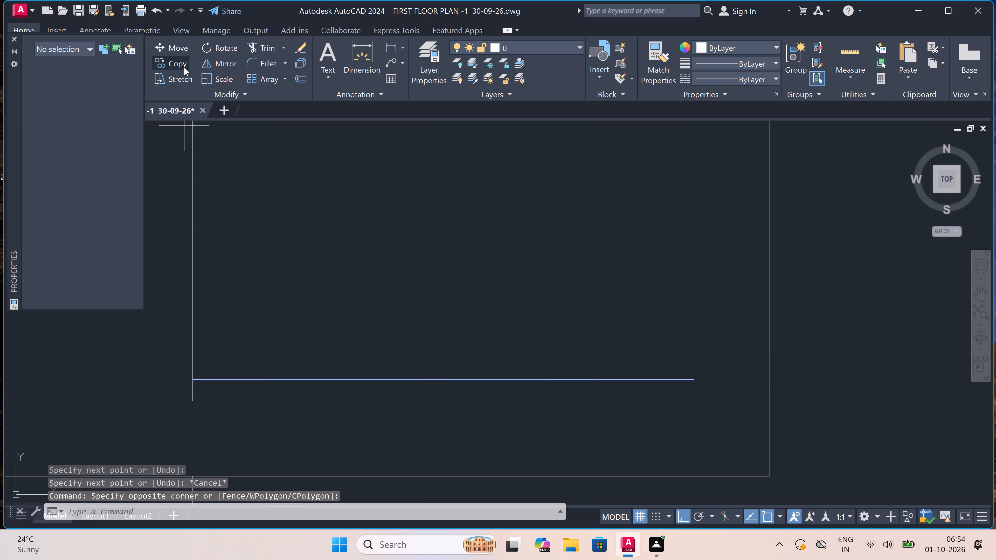
pyautogui.click(191, 380)
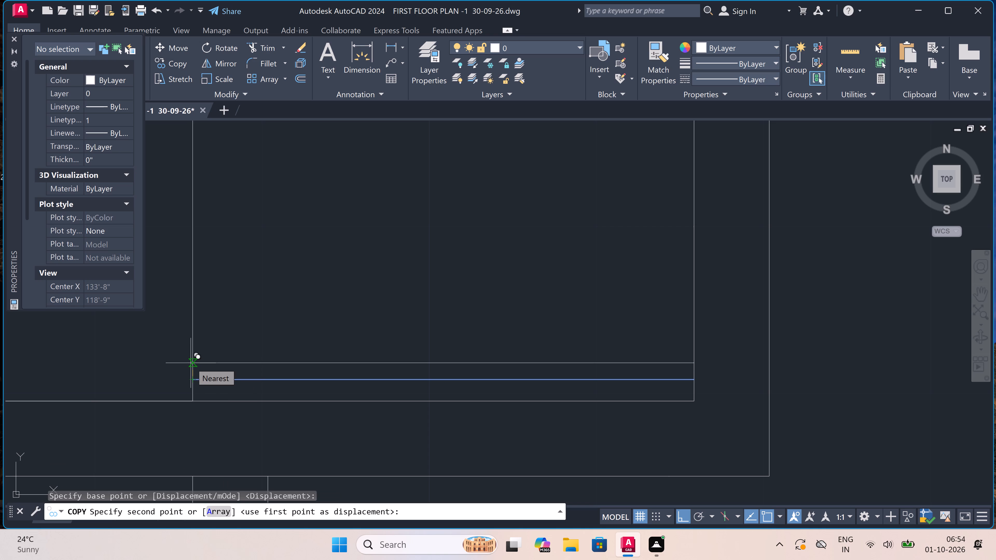
pyautogui.doubleClick(191, 363)
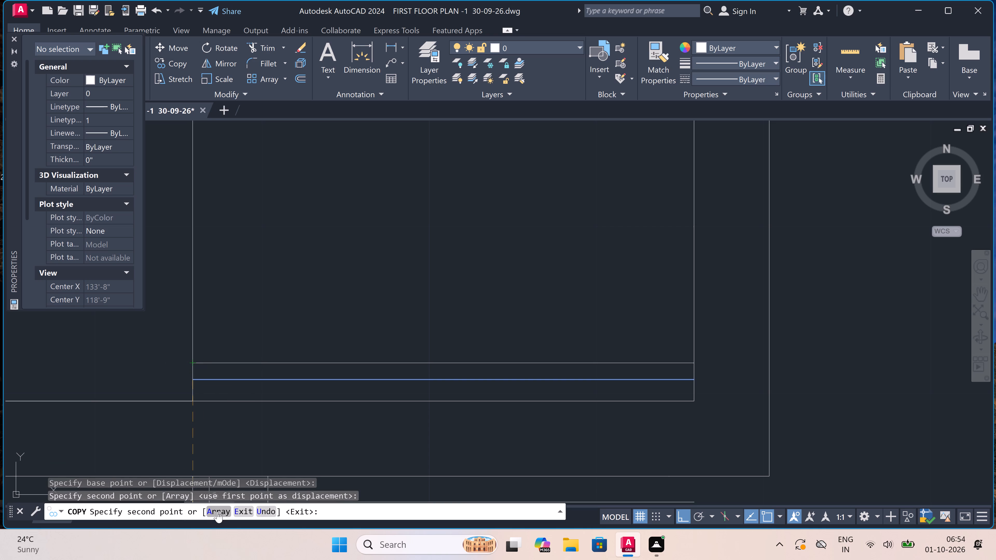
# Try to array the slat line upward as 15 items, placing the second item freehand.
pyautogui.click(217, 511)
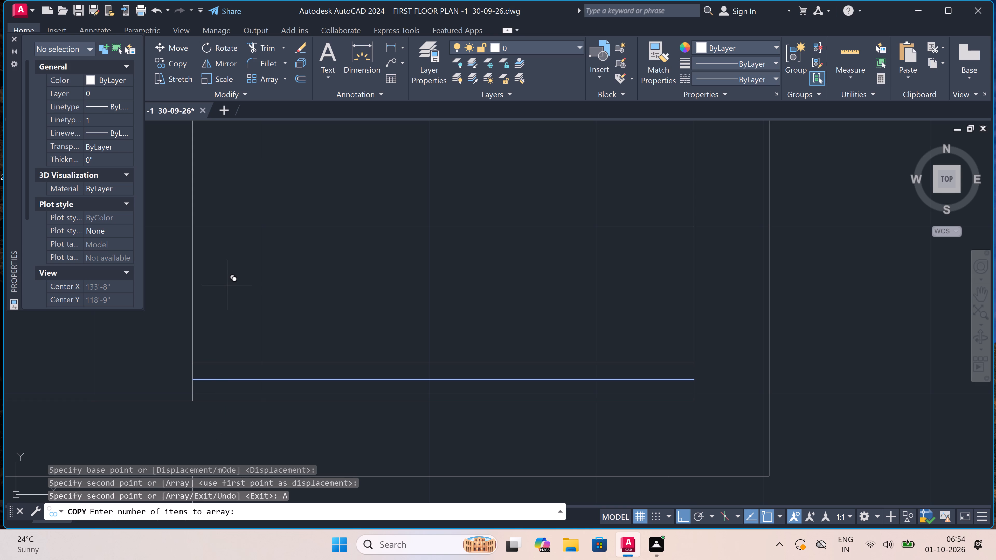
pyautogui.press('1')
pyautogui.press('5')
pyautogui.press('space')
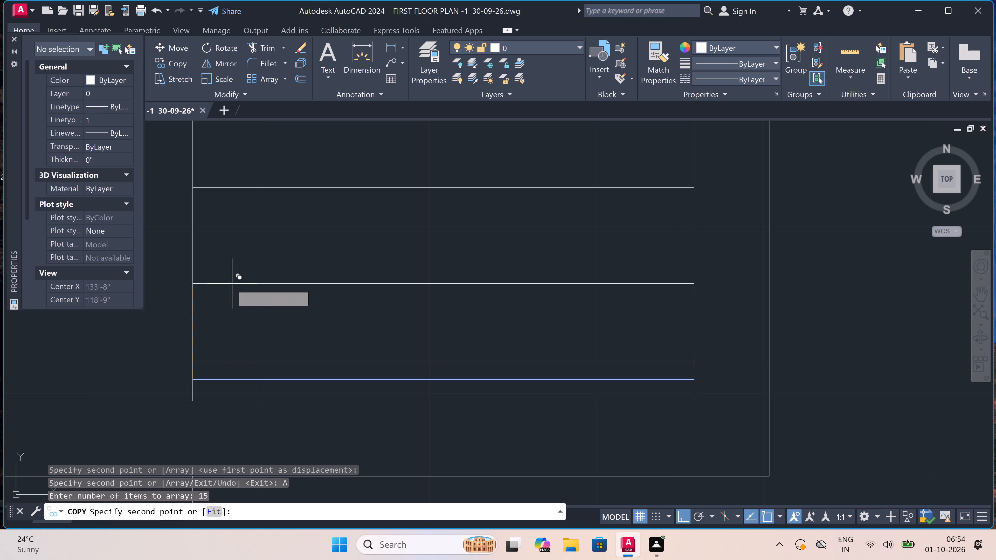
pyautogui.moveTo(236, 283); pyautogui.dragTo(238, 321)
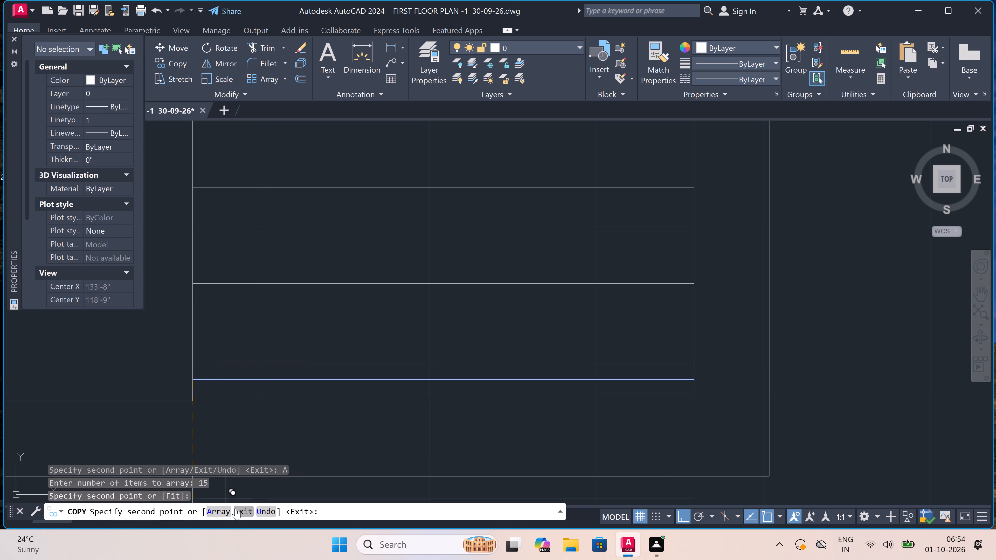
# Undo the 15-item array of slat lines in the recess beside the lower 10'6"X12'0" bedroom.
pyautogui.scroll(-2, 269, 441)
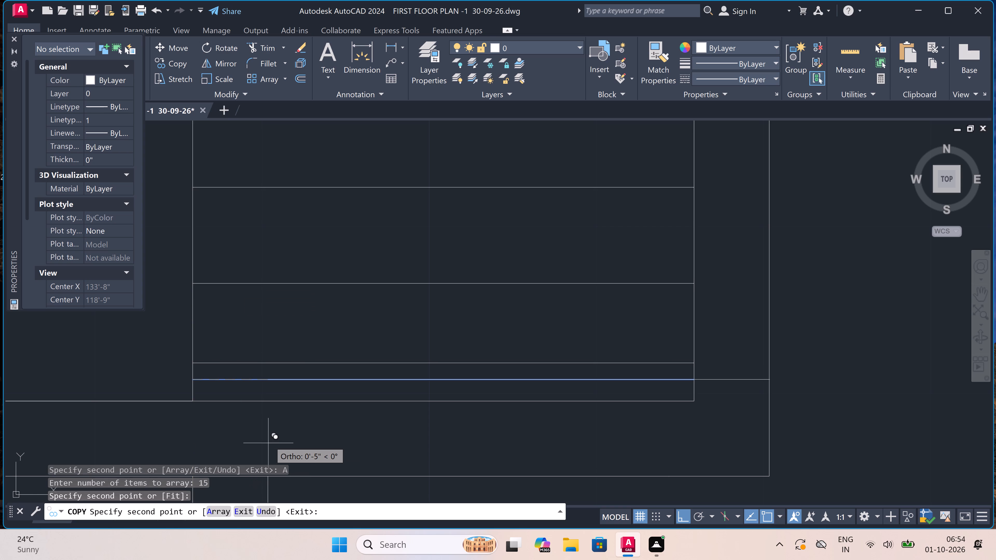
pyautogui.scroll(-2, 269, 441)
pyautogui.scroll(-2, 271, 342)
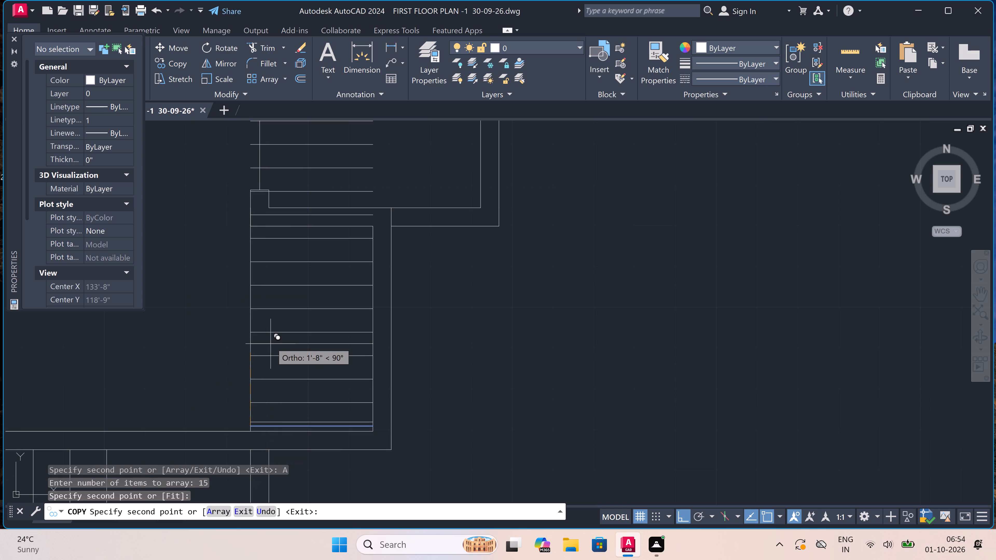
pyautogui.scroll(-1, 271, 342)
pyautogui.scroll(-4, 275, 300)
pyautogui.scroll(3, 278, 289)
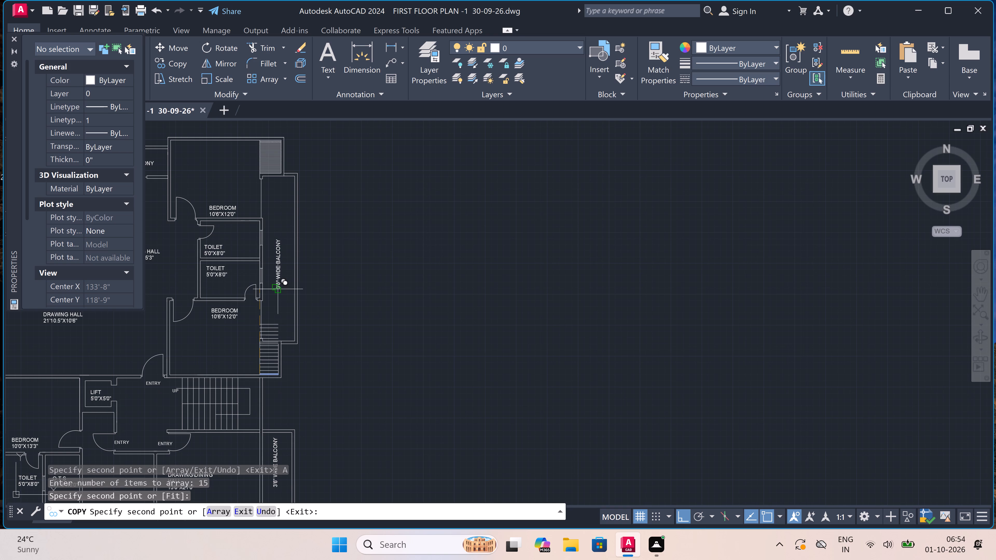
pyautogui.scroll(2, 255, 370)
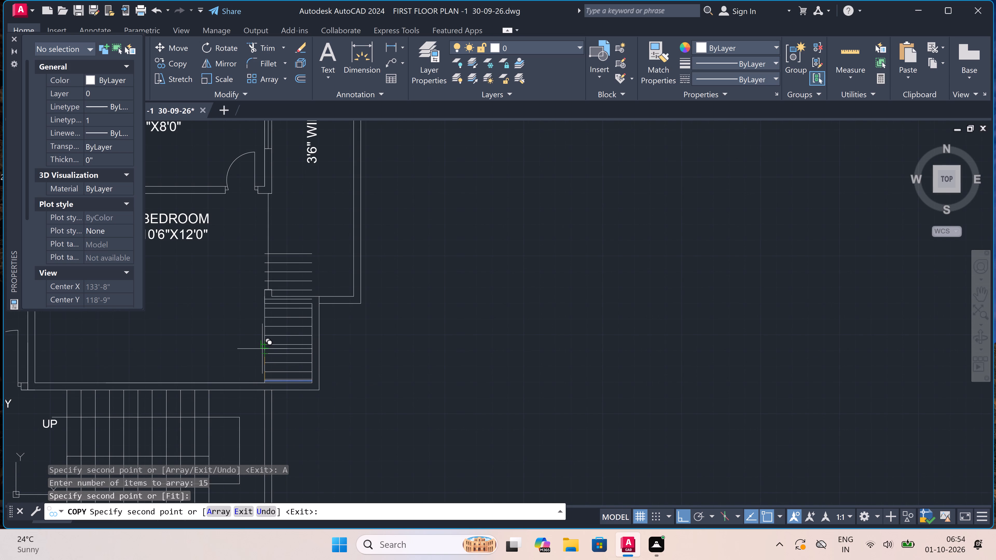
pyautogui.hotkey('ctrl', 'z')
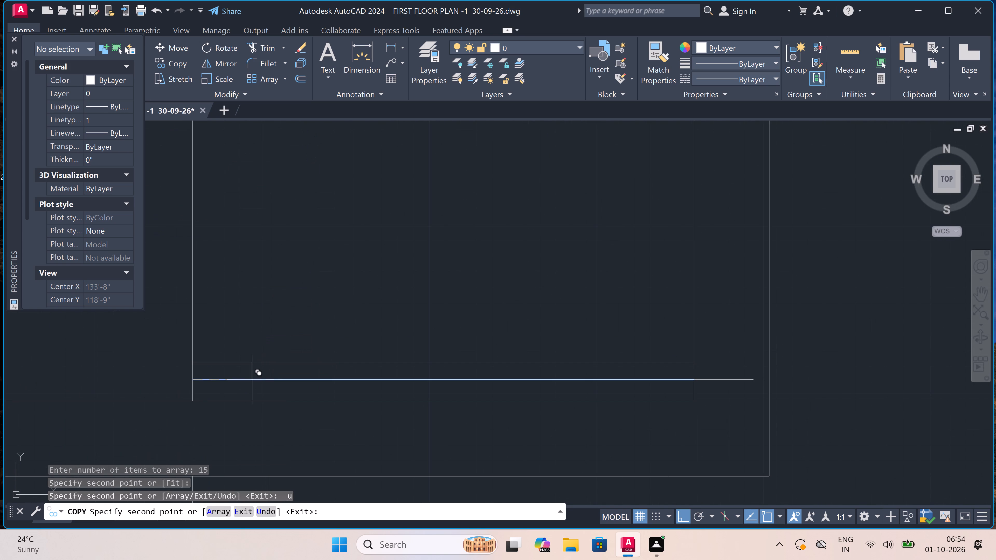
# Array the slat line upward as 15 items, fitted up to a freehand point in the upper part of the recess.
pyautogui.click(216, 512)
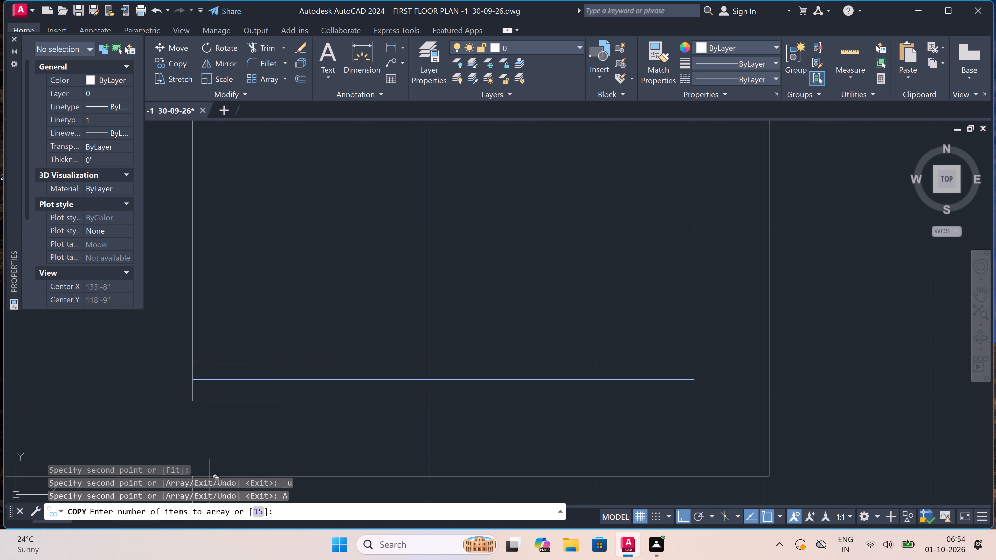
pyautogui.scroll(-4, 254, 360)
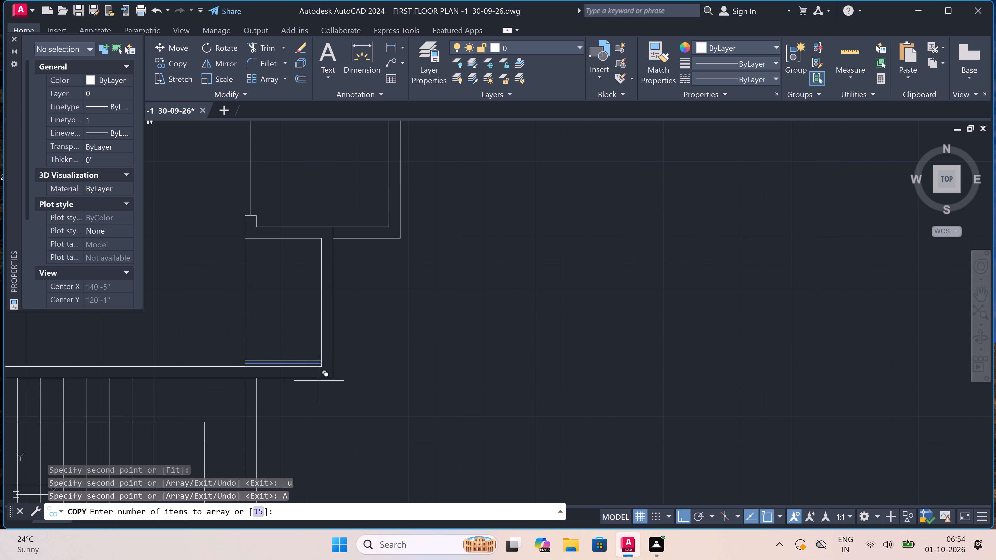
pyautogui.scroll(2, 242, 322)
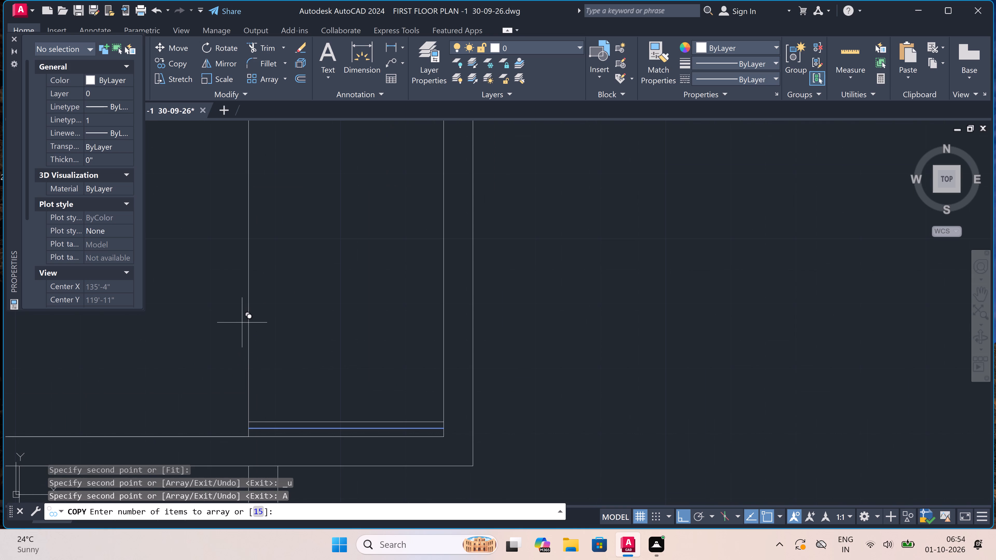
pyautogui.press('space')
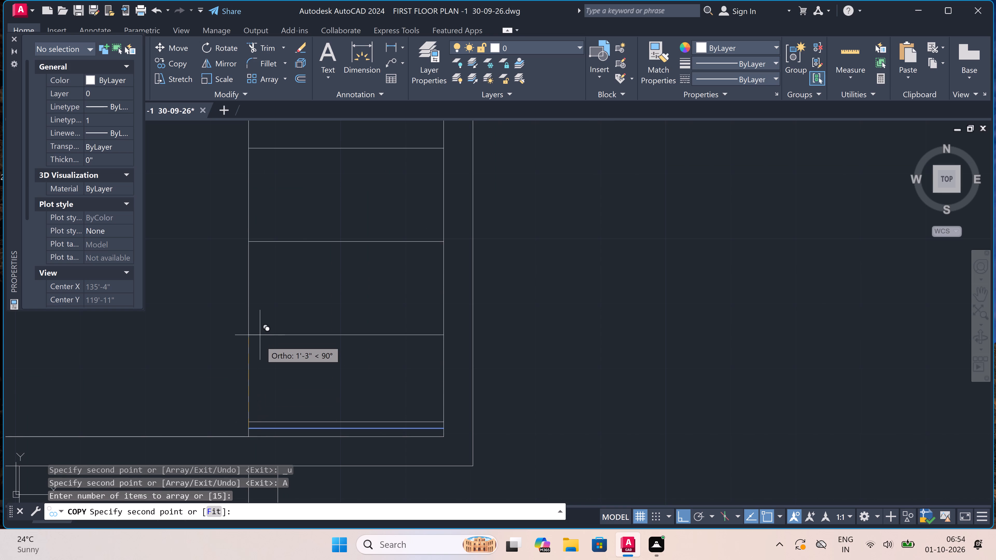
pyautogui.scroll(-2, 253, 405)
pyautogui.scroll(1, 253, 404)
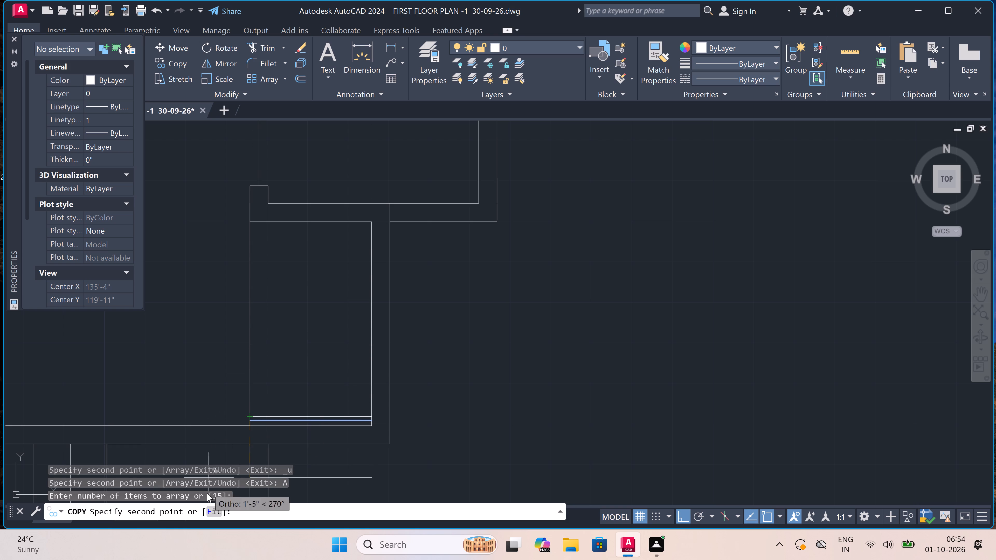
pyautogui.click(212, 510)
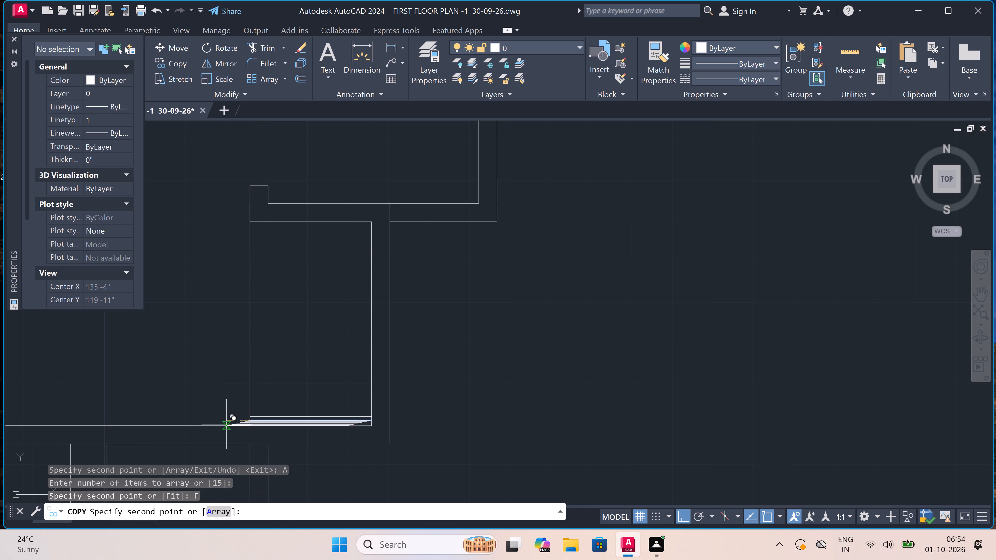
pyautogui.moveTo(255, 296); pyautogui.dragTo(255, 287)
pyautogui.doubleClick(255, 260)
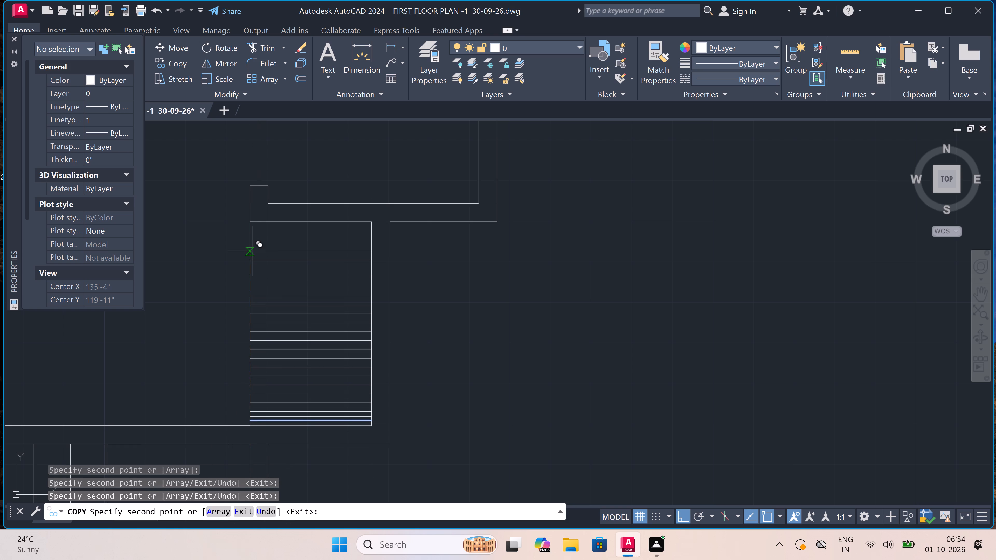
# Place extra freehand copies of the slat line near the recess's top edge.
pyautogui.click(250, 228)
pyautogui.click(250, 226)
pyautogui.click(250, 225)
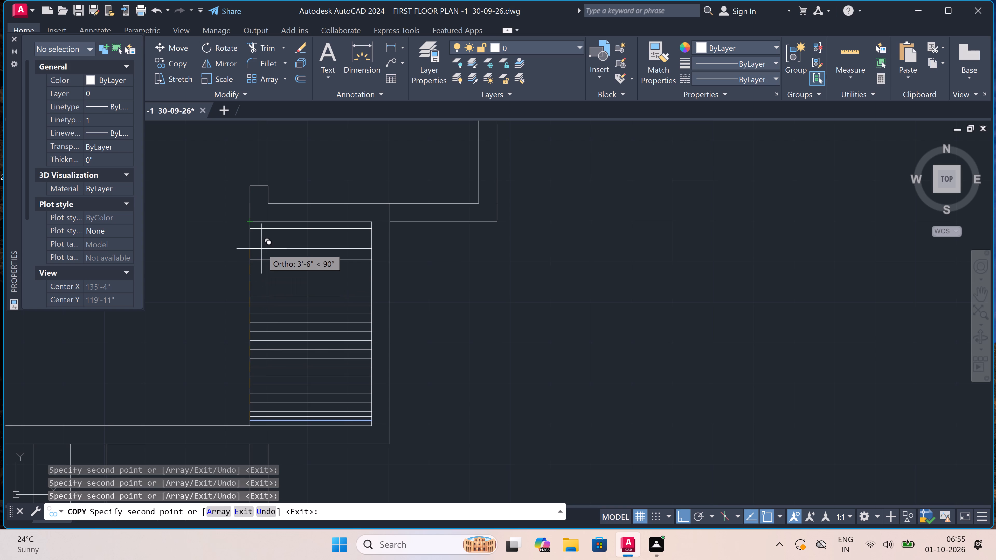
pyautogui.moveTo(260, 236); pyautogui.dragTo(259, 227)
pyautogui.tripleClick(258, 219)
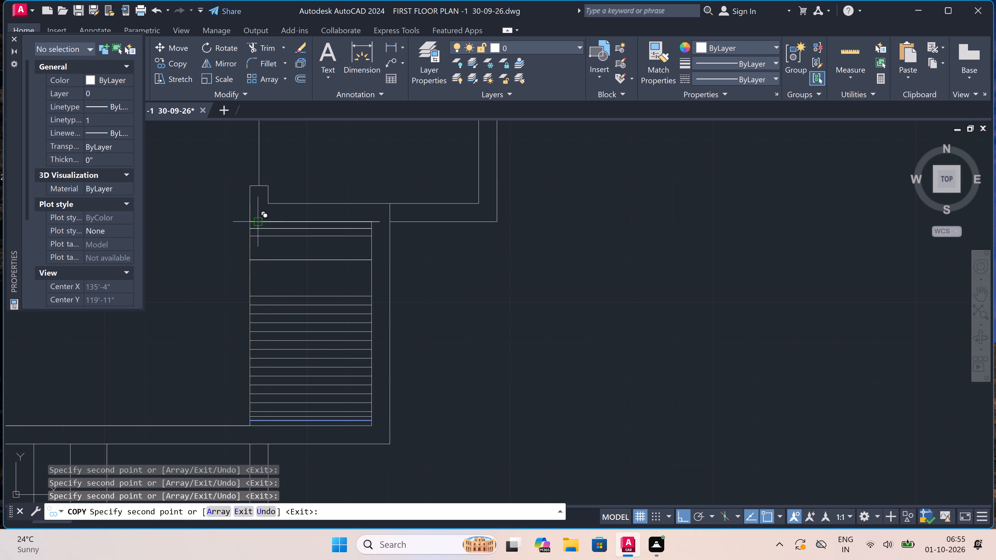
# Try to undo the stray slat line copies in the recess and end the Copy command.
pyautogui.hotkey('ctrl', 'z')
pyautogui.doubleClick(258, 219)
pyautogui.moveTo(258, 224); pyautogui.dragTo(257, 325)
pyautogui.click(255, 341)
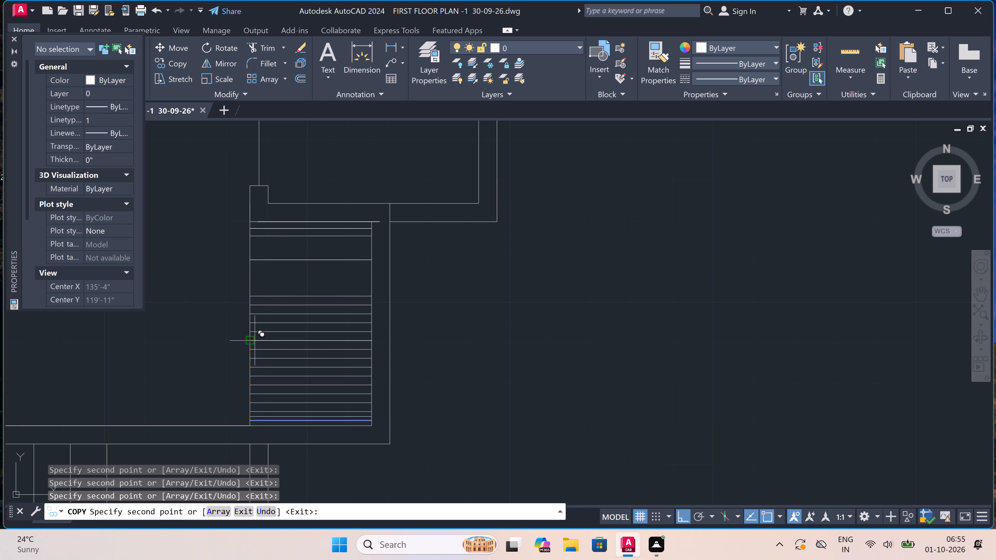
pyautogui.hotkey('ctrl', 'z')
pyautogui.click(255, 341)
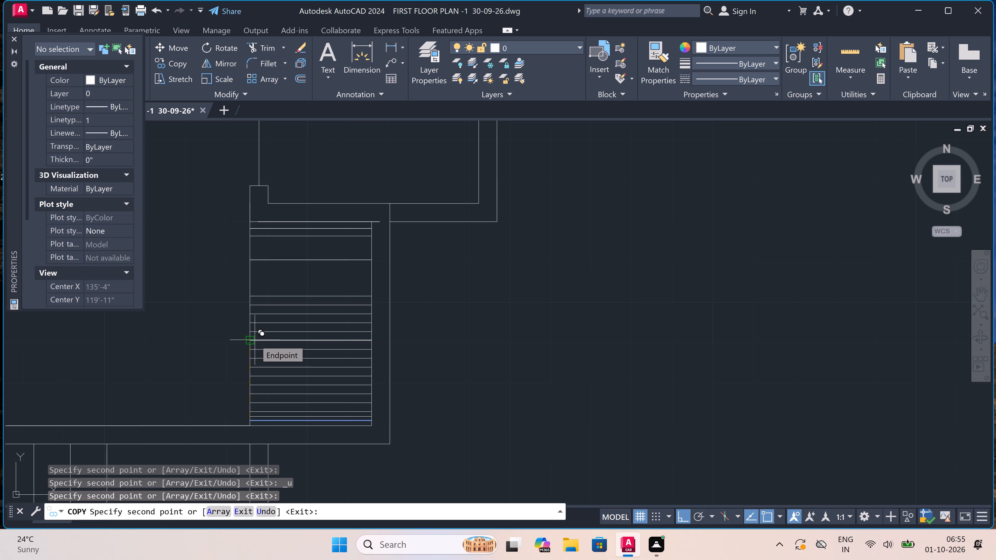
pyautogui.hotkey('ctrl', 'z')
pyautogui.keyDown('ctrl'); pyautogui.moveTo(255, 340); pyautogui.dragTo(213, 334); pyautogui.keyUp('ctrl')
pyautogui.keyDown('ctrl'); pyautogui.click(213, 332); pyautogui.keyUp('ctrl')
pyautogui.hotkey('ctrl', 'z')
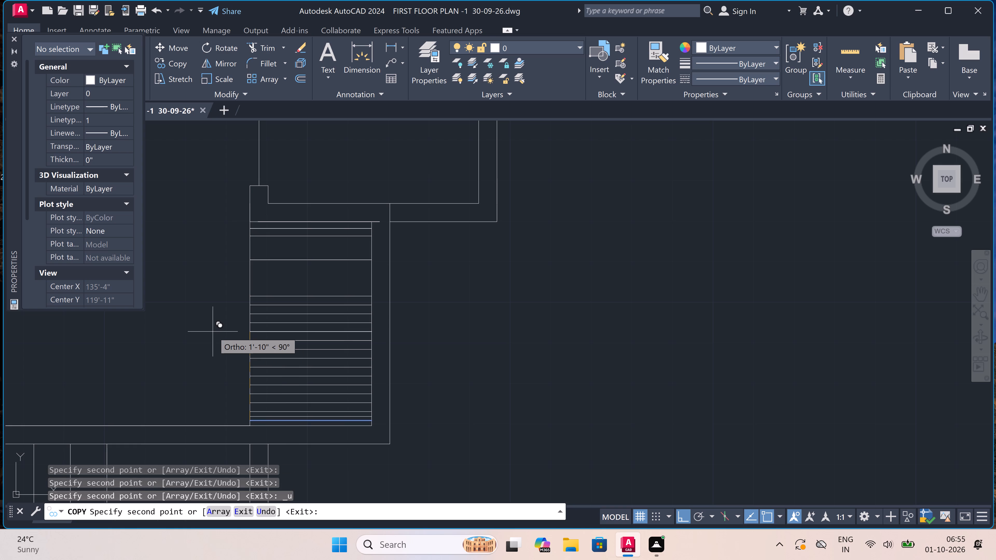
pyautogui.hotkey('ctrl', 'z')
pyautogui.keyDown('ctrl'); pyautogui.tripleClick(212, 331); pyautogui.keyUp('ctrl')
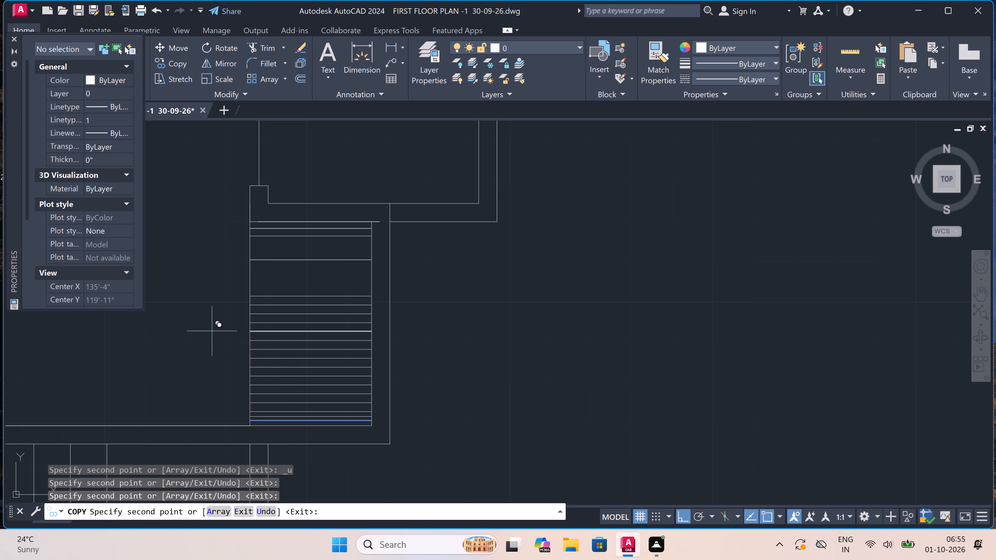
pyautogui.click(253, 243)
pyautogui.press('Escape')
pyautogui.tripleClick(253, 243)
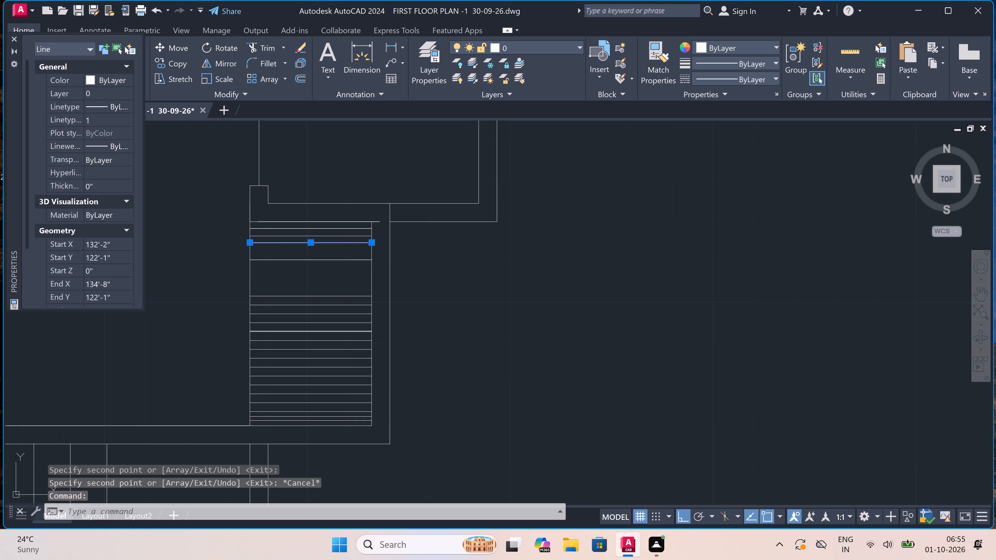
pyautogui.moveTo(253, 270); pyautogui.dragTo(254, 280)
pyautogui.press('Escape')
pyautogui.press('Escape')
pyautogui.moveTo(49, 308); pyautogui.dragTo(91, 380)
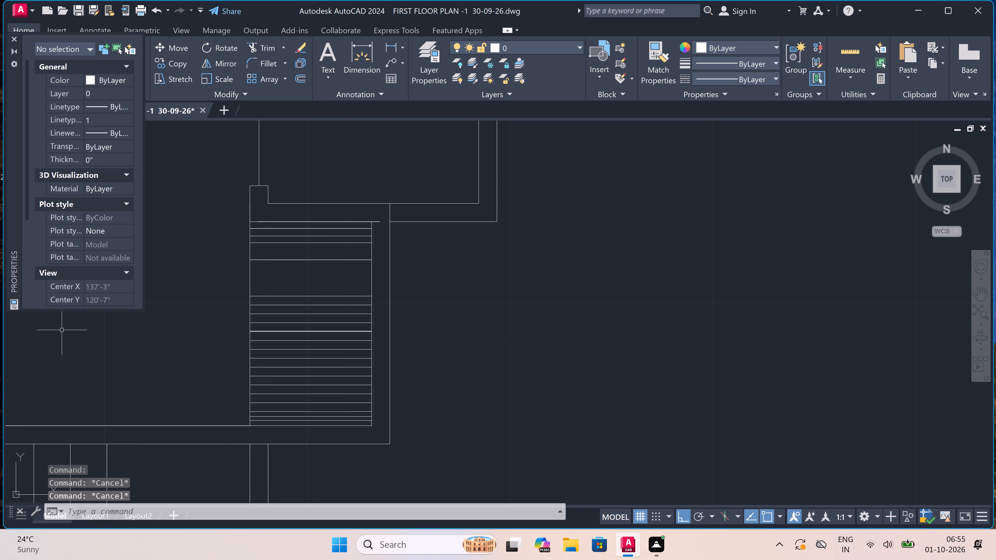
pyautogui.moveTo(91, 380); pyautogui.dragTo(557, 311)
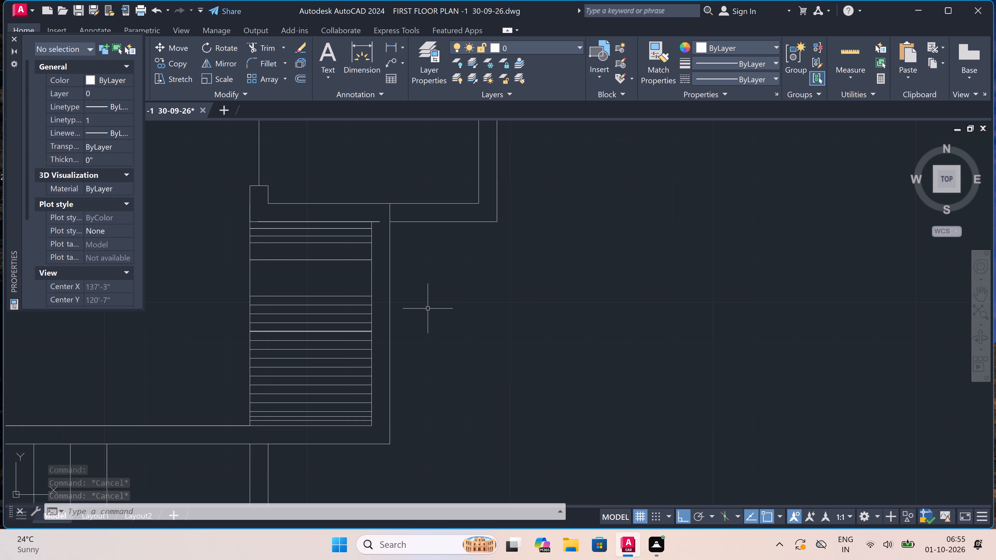
# Erase the horizontal lines in the recess from its top edge down, keeping only the lowest slat line above the bottom wall.
pyautogui.scroll(2, 343, 238)
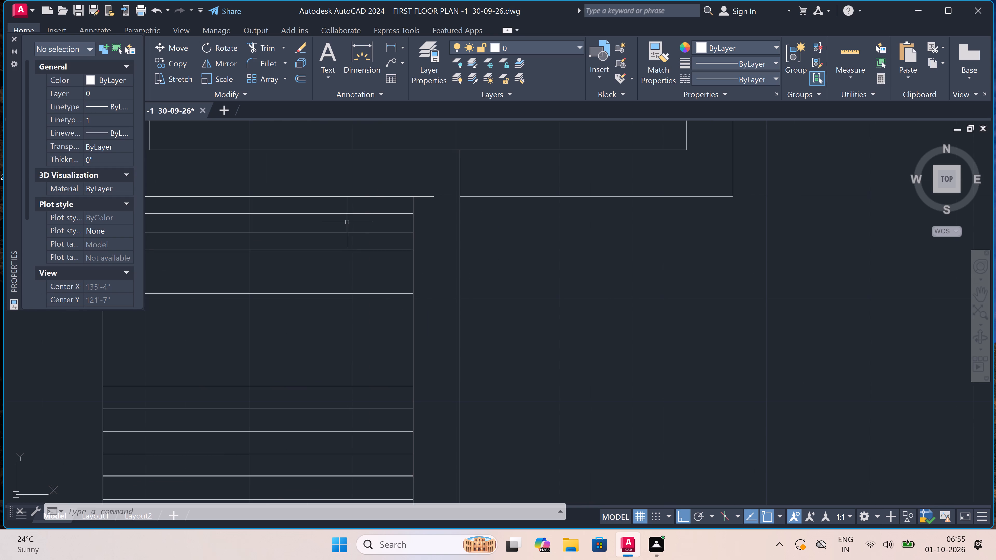
pyautogui.click(364, 190)
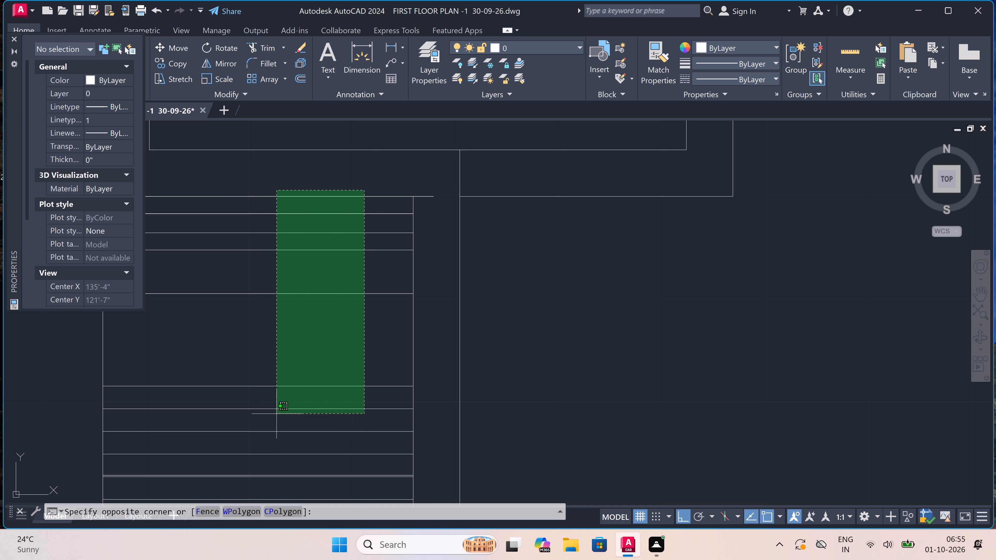
pyautogui.scroll(-5, 288, 346)
pyautogui.scroll(3, 276, 384)
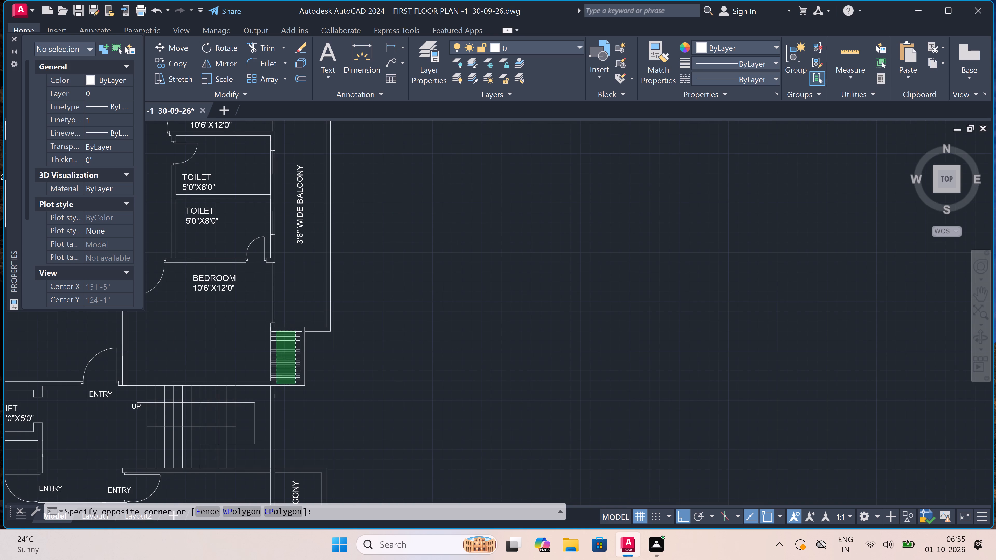
pyautogui.scroll(1, 276, 384)
pyautogui.scroll(1, 282, 358)
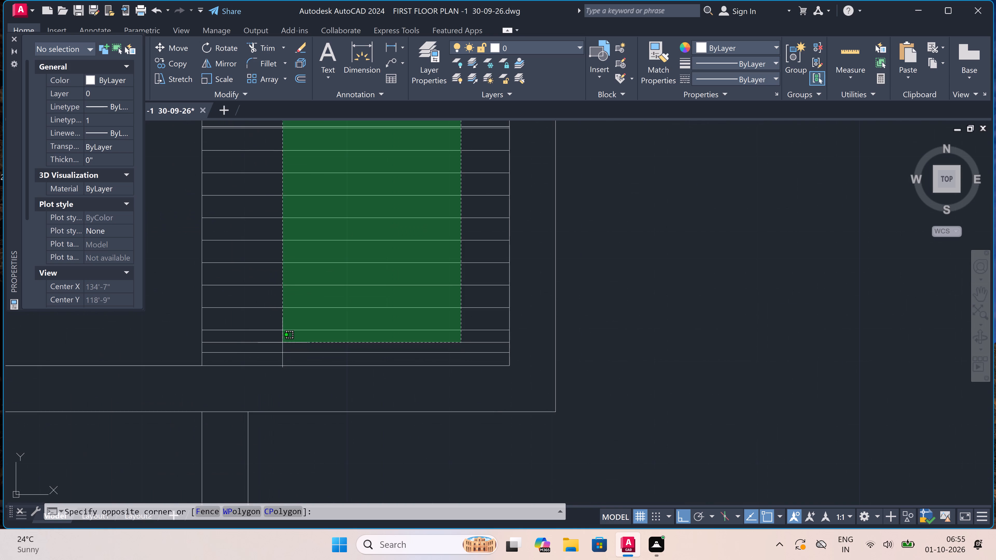
pyautogui.click(281, 347)
pyautogui.press('Delete')
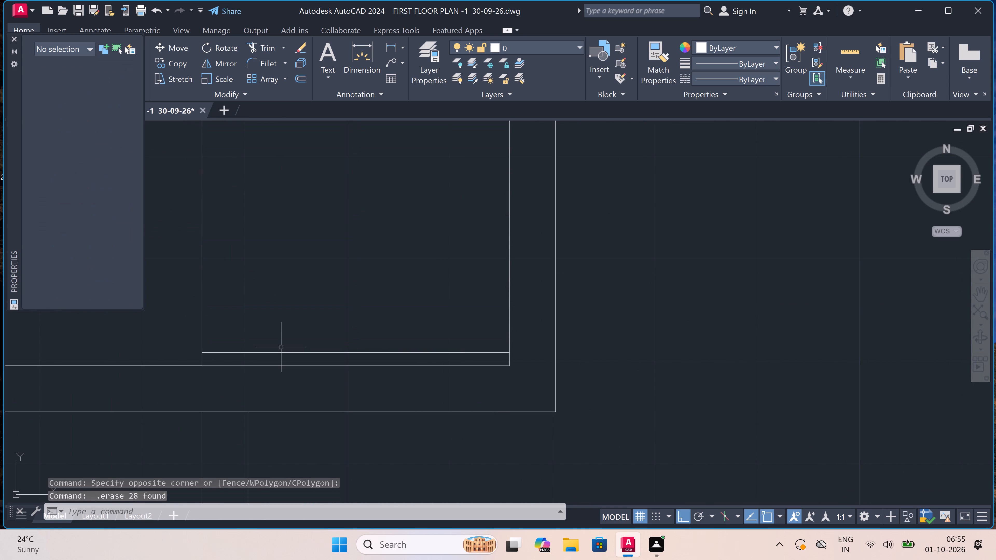
# Redraw the recess's top edge as a horizontal line about 2'-6" long, from the inner east line's upper end to the west edge.
pyautogui.scroll(-4, 282, 348)
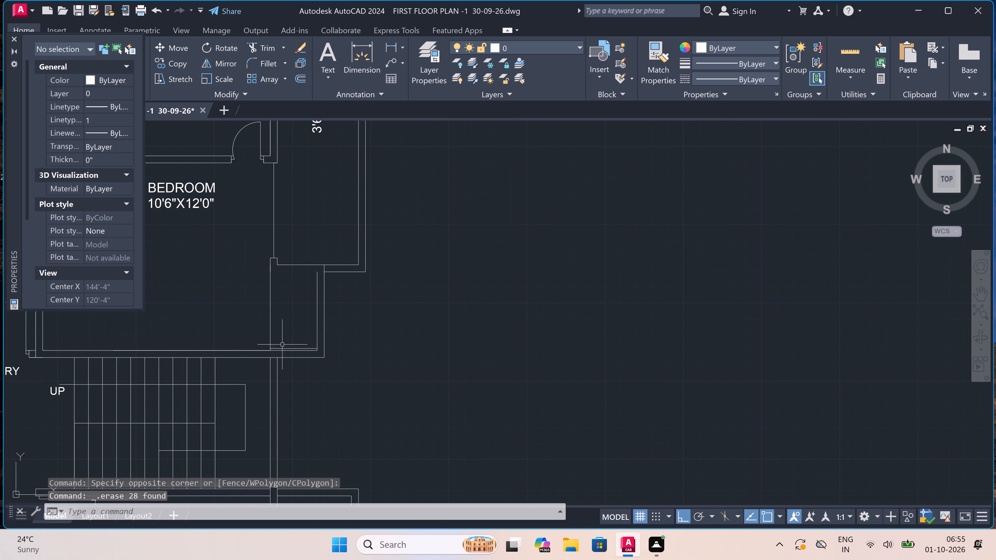
pyautogui.scroll(4, 283, 278)
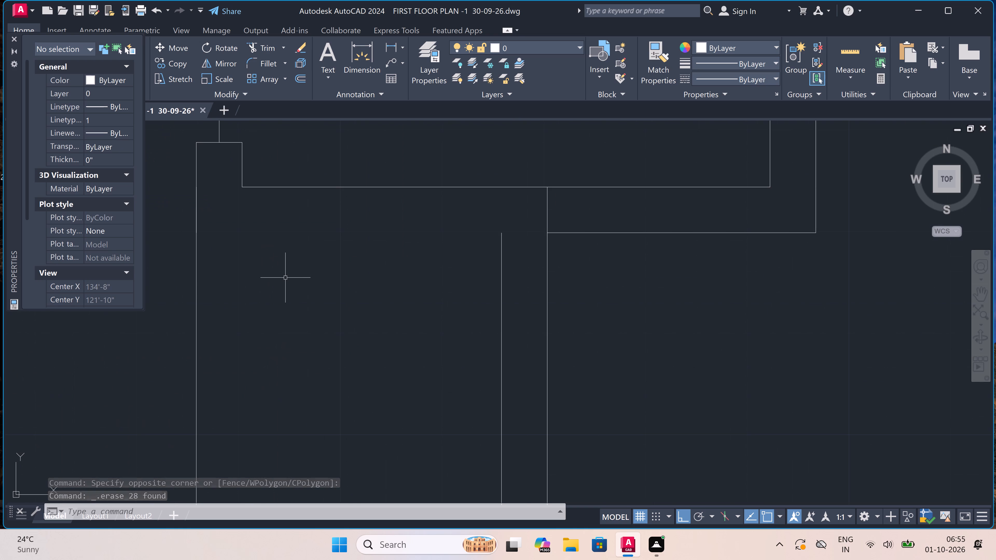
pyautogui.press('l')
pyautogui.press('space')
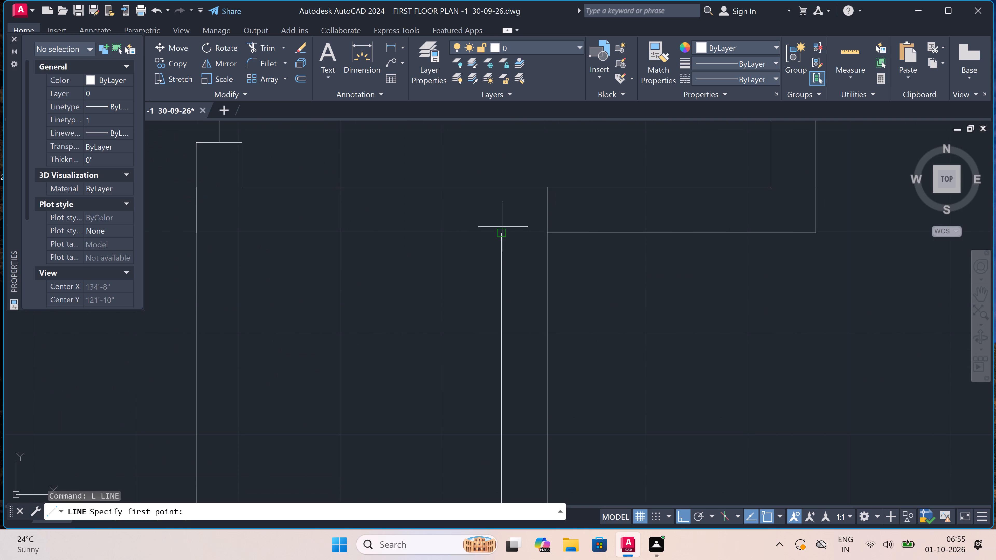
pyautogui.click(497, 234)
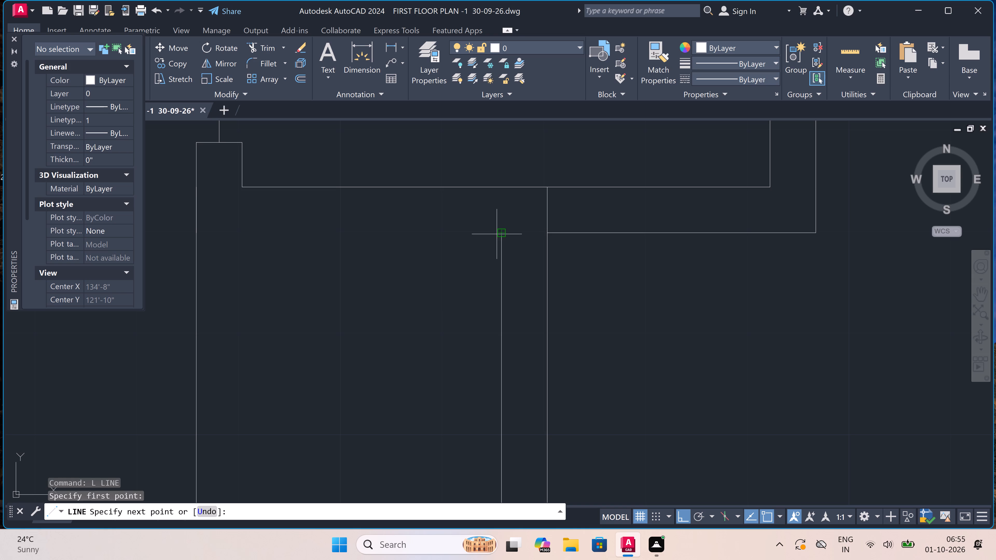
pyautogui.click(194, 235)
pyautogui.press('Escape')
# Copy the lowest slat line from its west end to a point on the recess's west edge just above it.
pyautogui.scroll(-4, 273, 201)
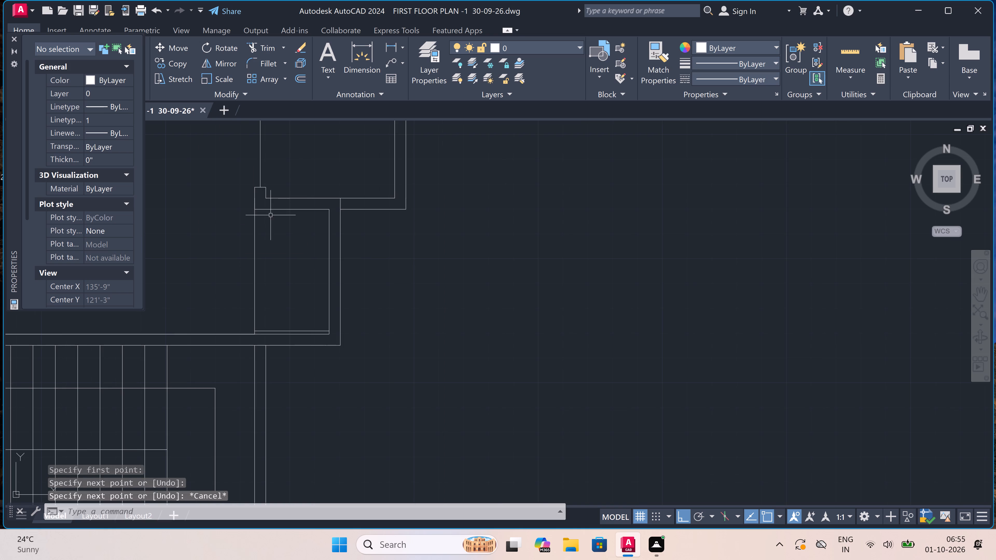
pyautogui.scroll(3, 244, 348)
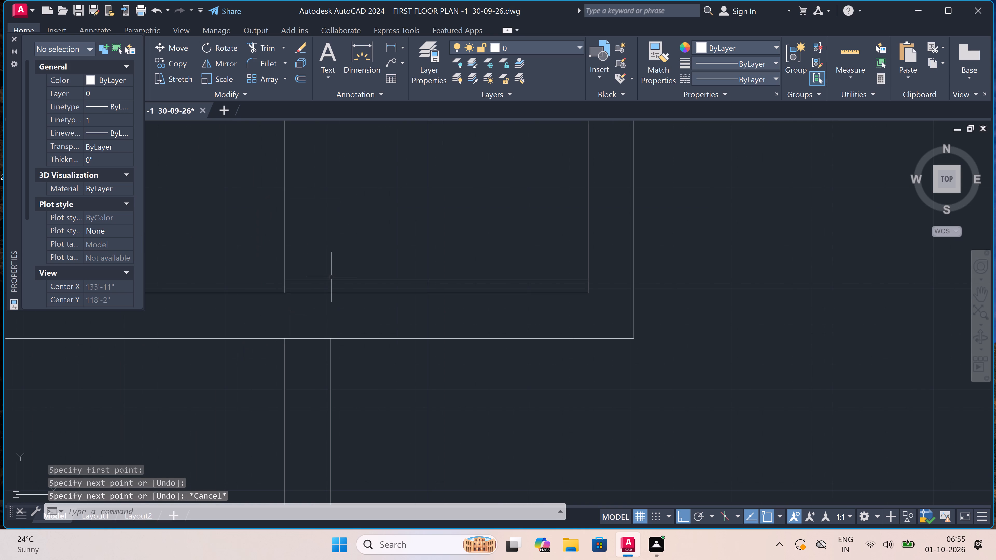
pyautogui.scroll(-1, 318, 283)
pyautogui.click(318, 282)
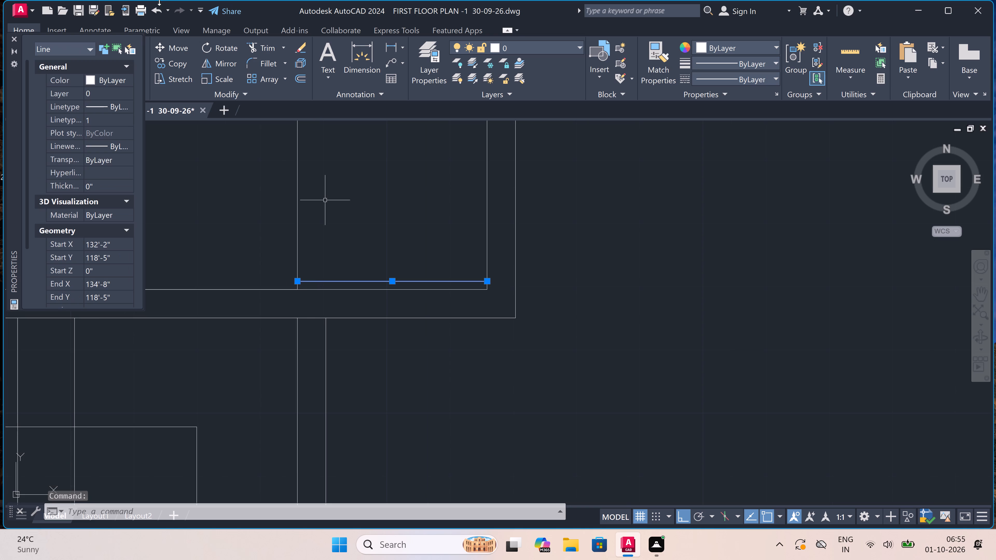
pyautogui.click(175, 64)
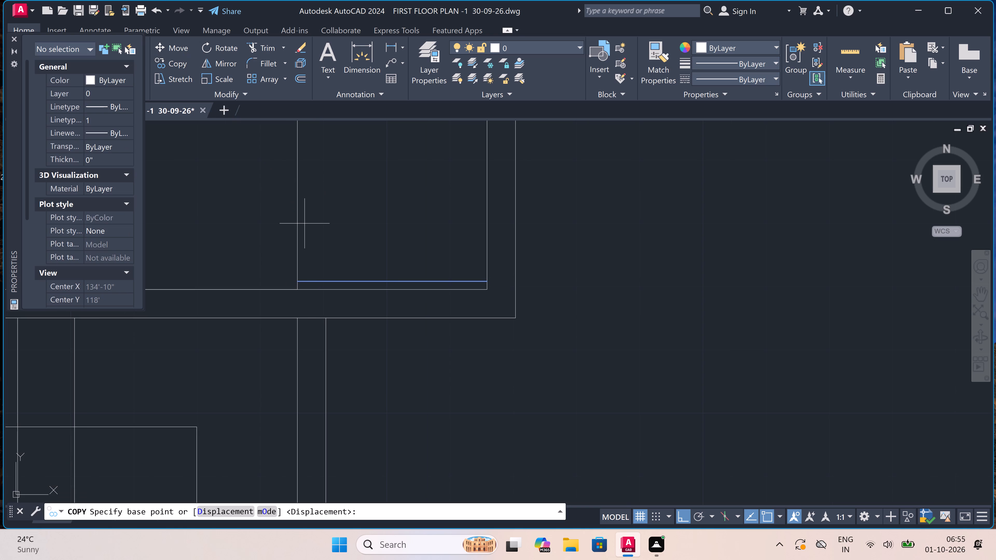
pyautogui.click(297, 279)
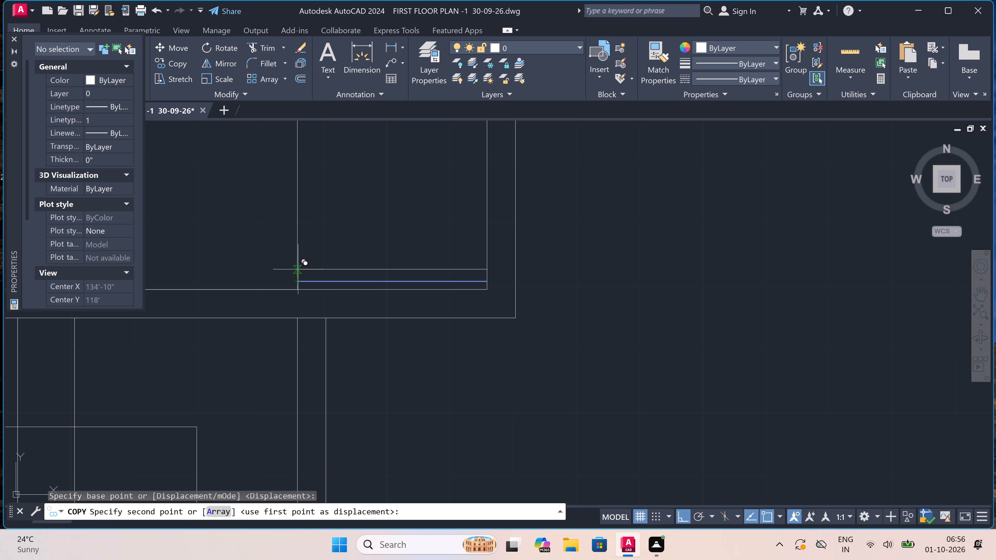
pyautogui.click(298, 269)
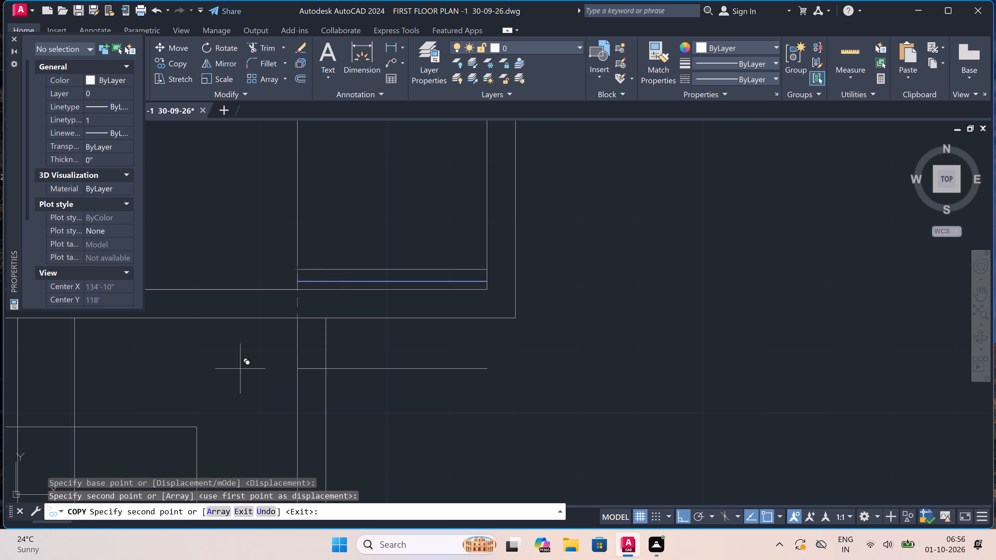
# Array the copied slat line as 20 items fitted up to the recess's top edge, then end the Copy command.
pyautogui.click(217, 515)
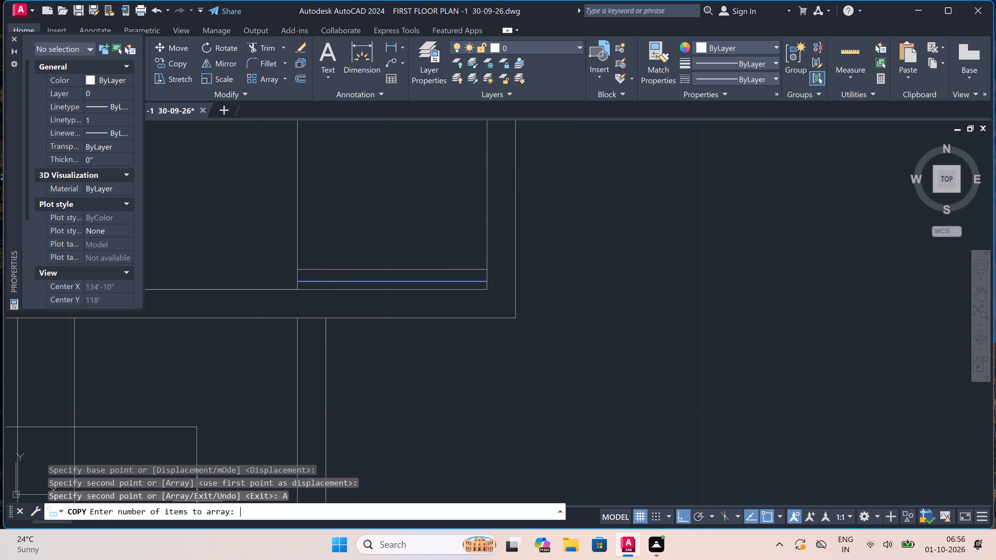
pyautogui.write('20')
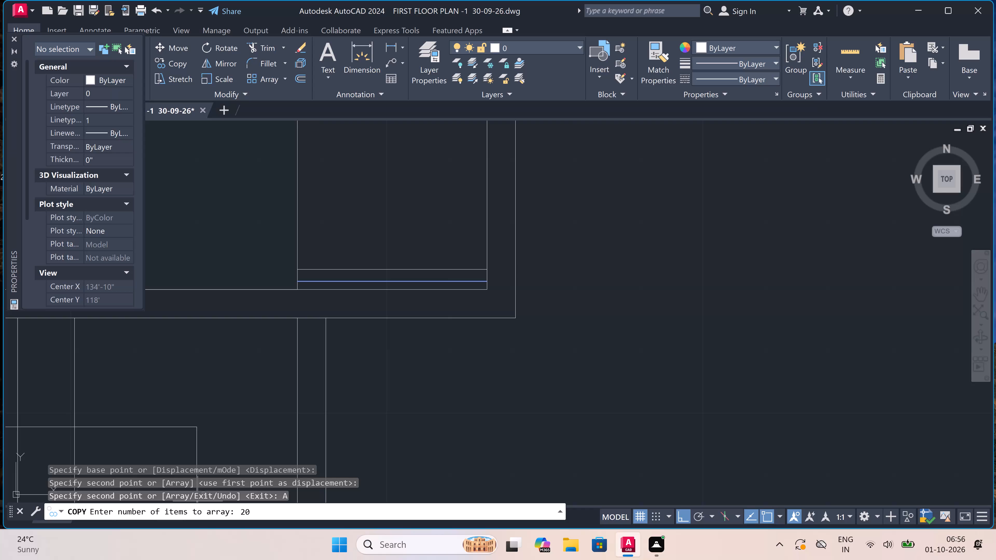
pyautogui.press('space')
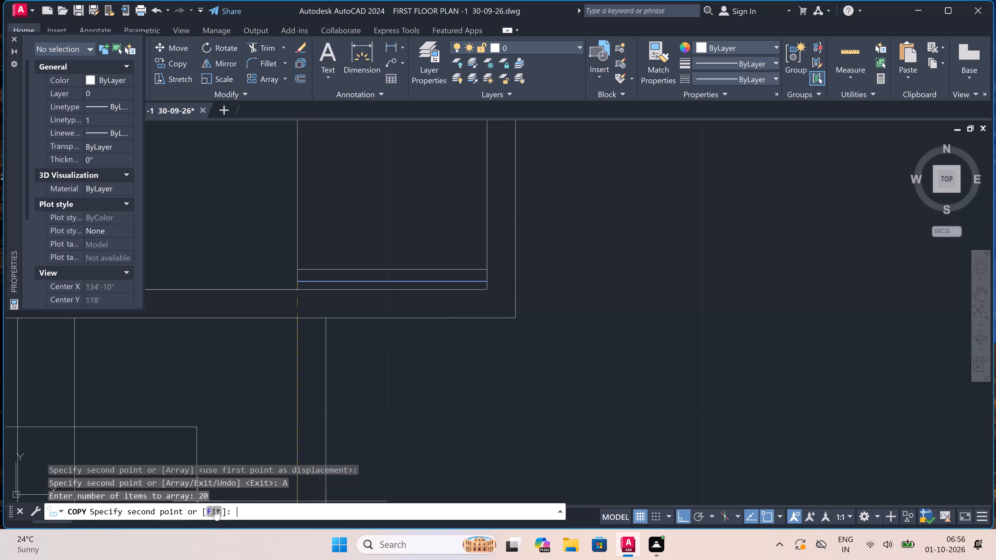
pyautogui.click(215, 509)
pyautogui.scroll(-3, 215, 509)
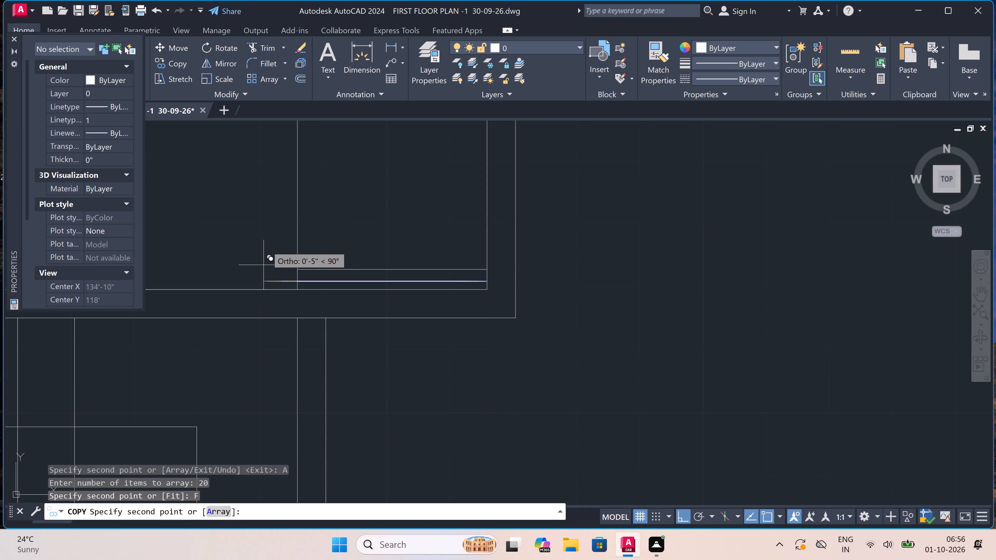
pyautogui.scroll(-4, 267, 246)
pyautogui.scroll(3, 276, 205)
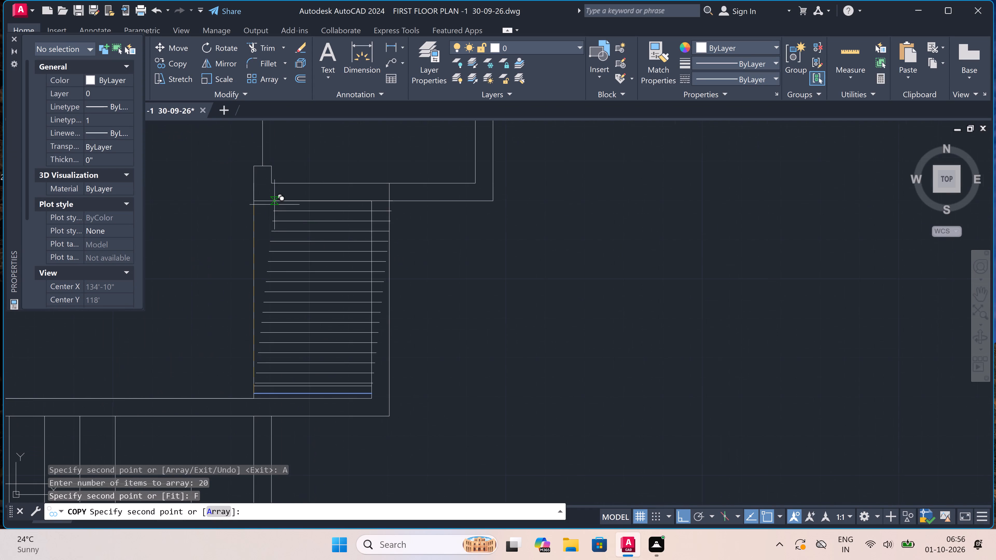
pyautogui.click(250, 198)
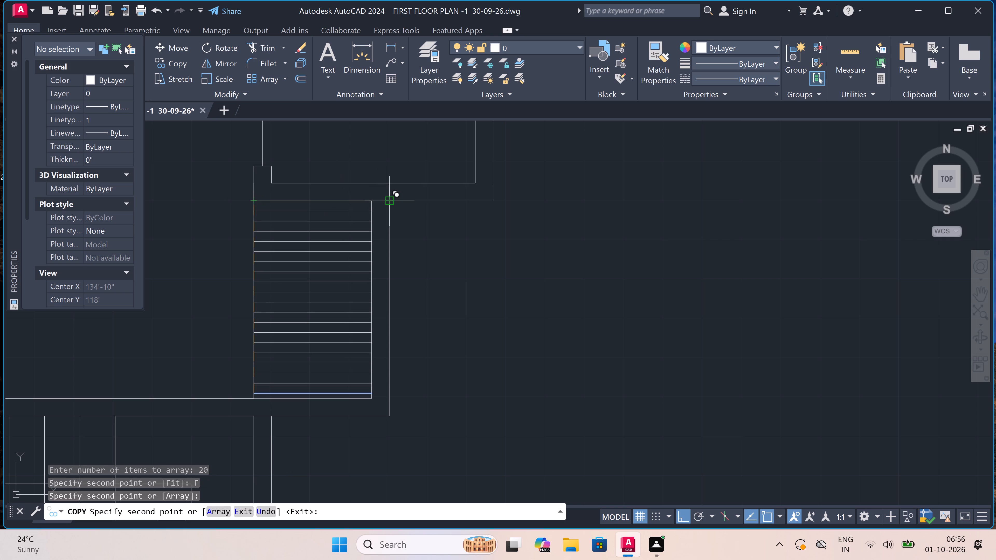
pyautogui.press('Escape')
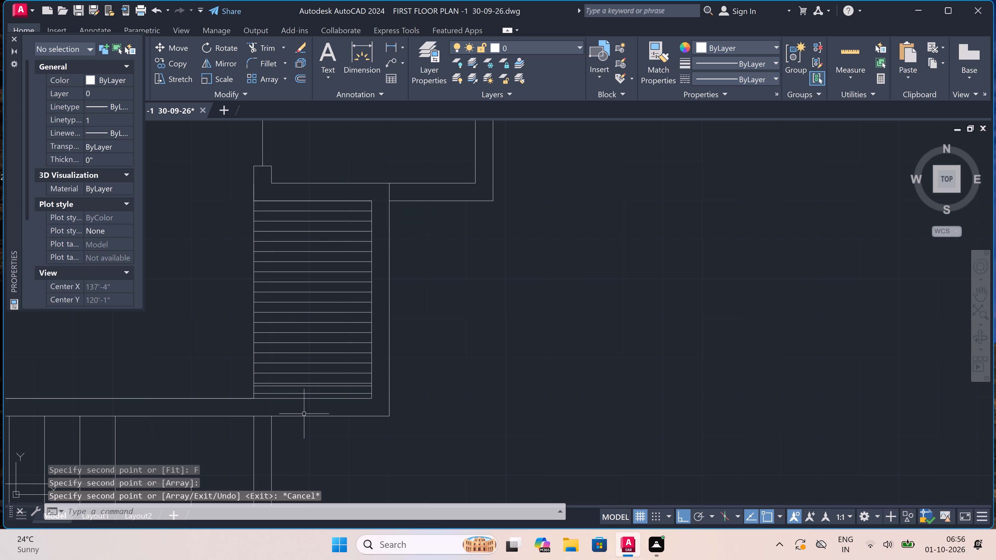
# Erase the extra closely spaced slat line near the recess's bottom and the lowest slat line above the bottom wall.
pyautogui.scroll(4, 300, 407)
pyautogui.scroll(-2, 305, 351)
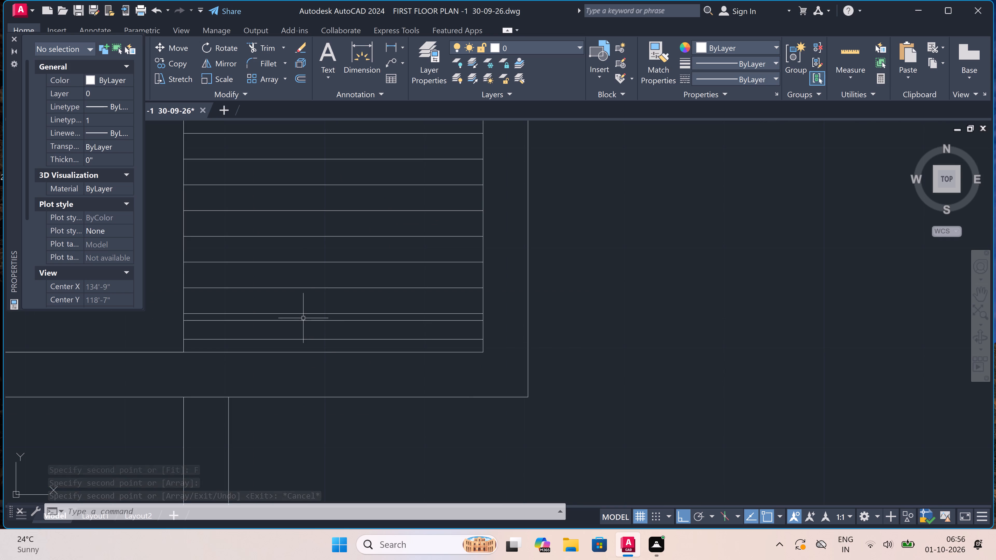
pyautogui.click(301, 320)
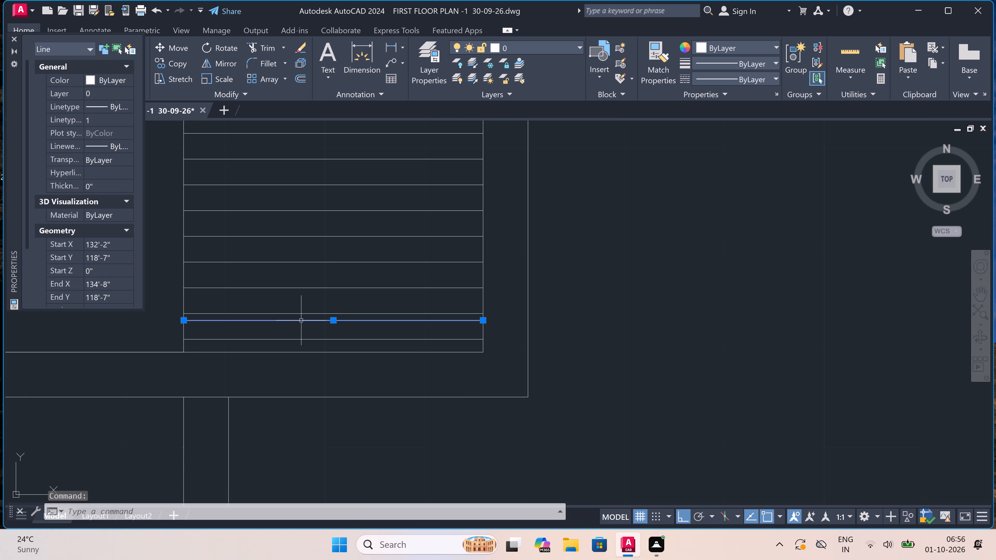
pyautogui.press('Delete')
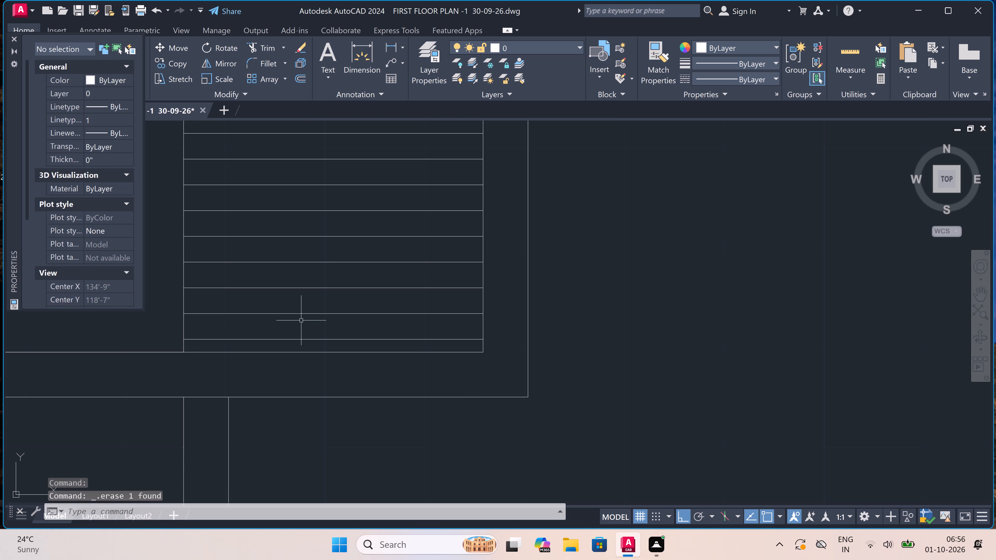
pyautogui.moveTo(300, 328); pyautogui.dragTo(300, 334)
pyautogui.click(295, 346)
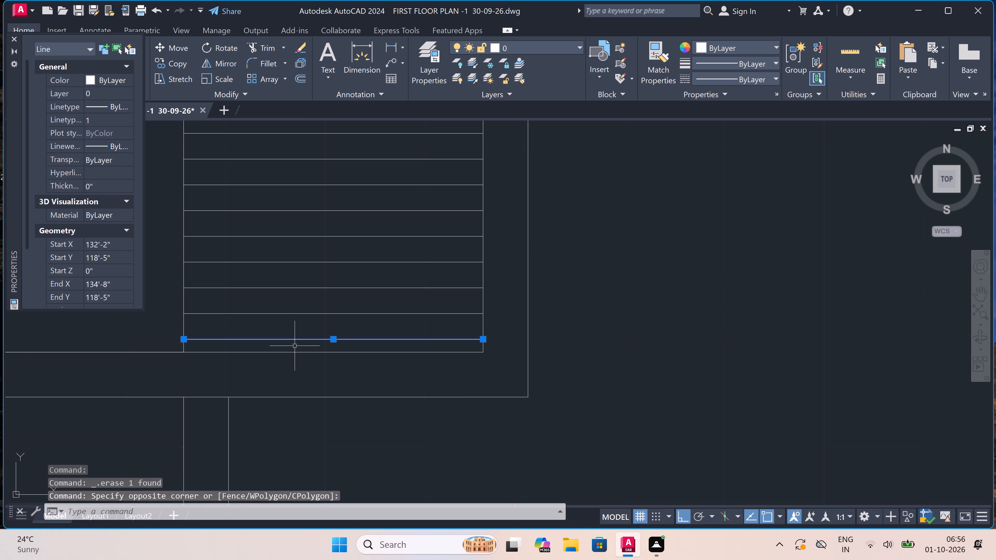
pyautogui.press('Delete')
# Draw a new horizontal slat line across the recess, midway between the lowest remaining slat and the bottom wall.
pyautogui.write('L')
pyautogui.press('space')
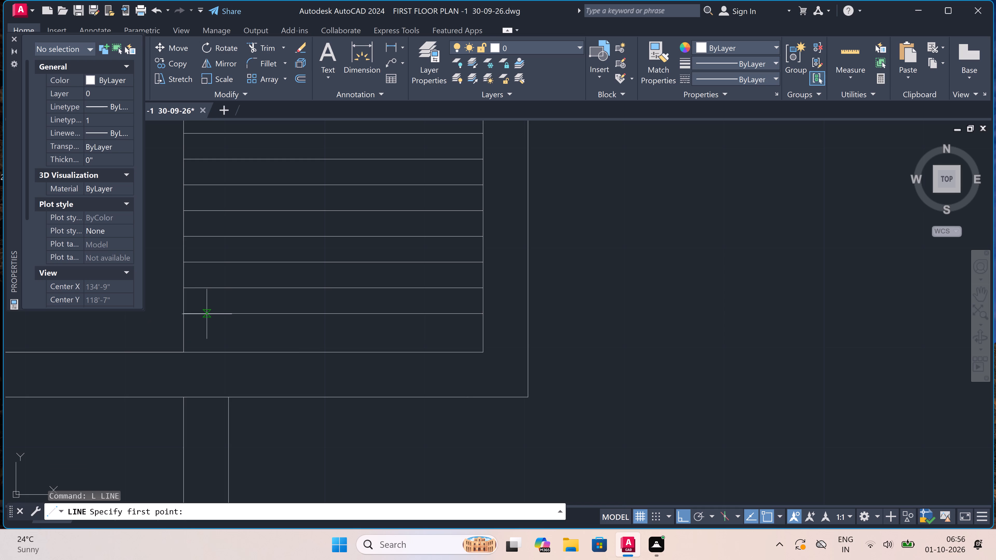
pyautogui.click(183, 333)
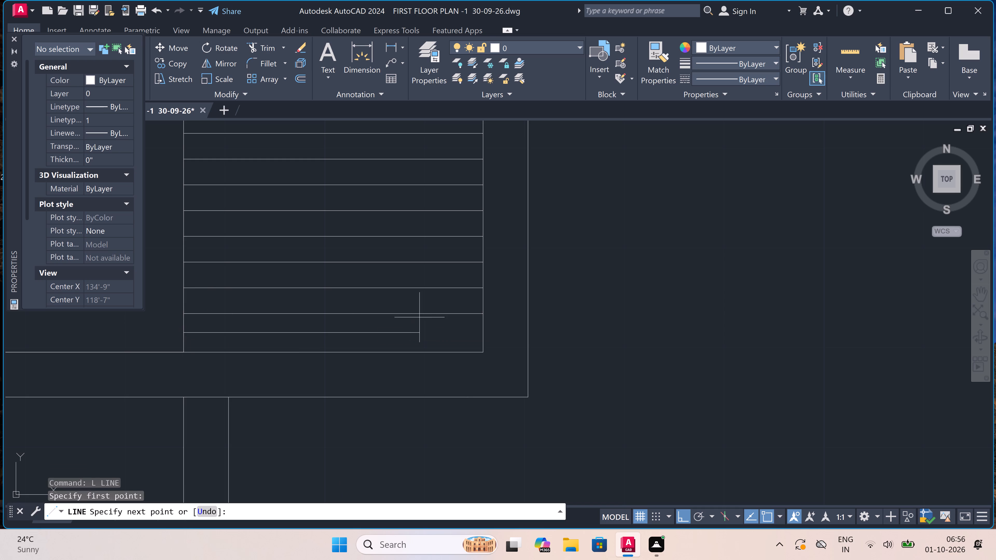
pyautogui.click(483, 334)
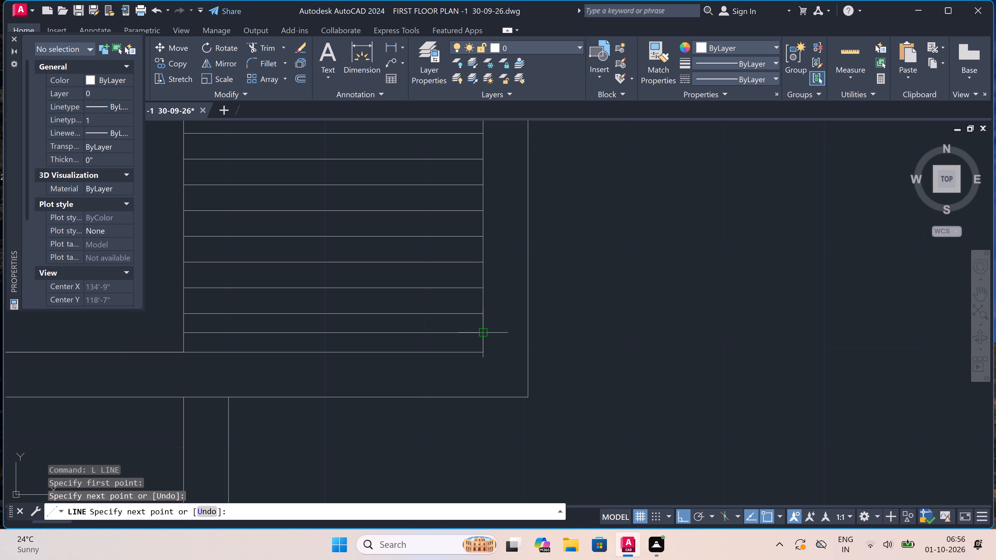
pyautogui.scroll(-5, 365, 318)
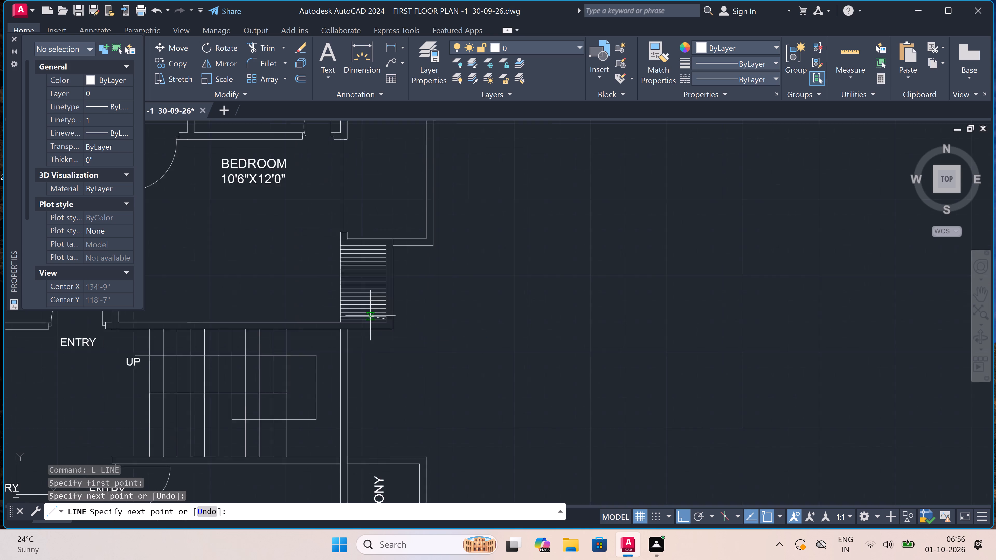
pyautogui.press('Escape')
# Draw a vertical line closing the lift's door opening, between the midpoints of its upper and lower jambs.
pyautogui.scroll(-3, 370, 316)
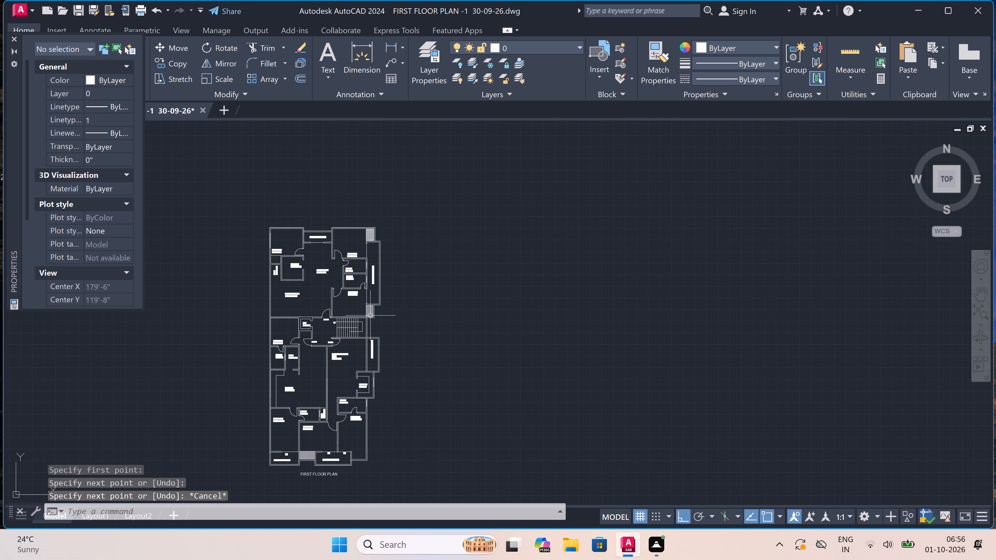
pyautogui.scroll(2, 370, 316)
pyautogui.scroll(-3, 370, 316)
pyautogui.scroll(2, 367, 391)
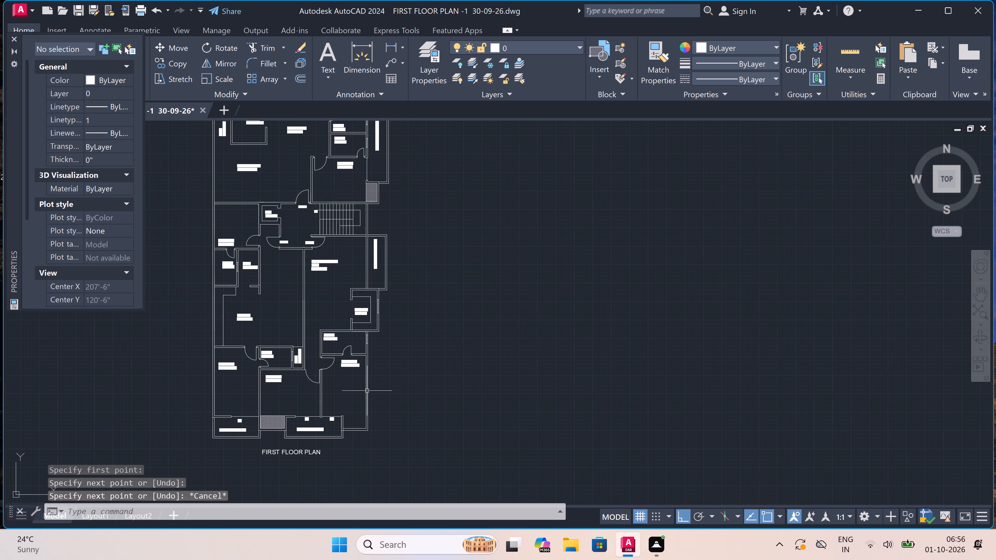
pyautogui.scroll(-1, 367, 390)
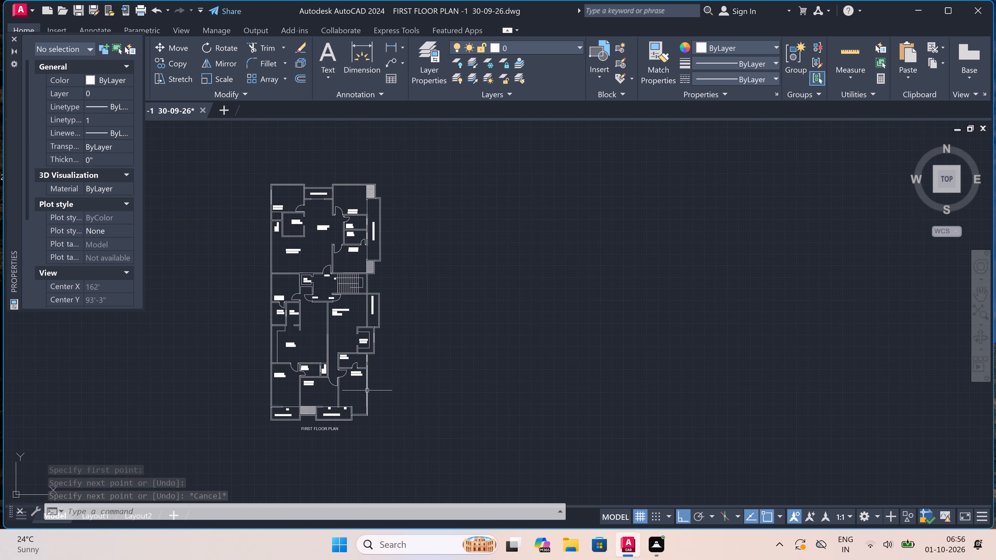
pyautogui.scroll(2, 322, 301)
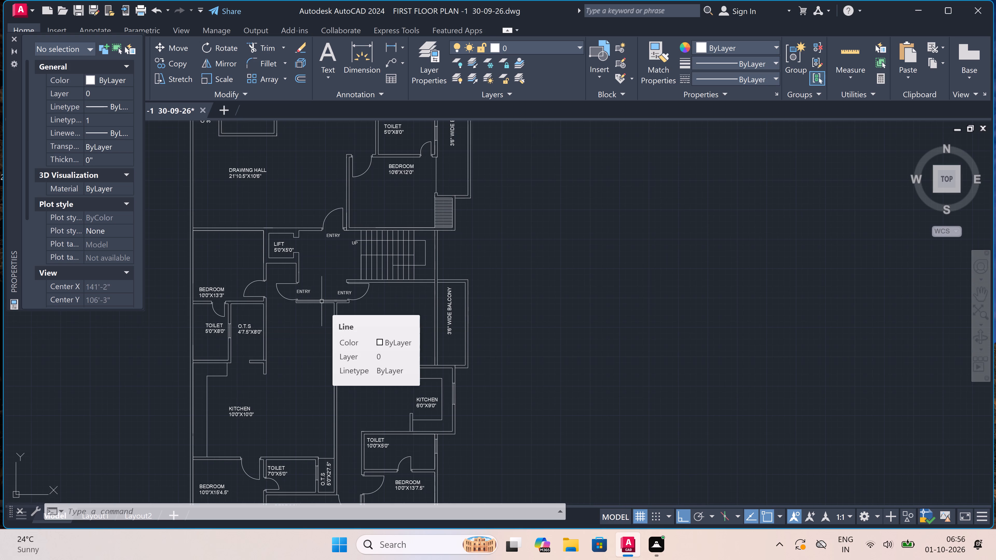
pyautogui.scroll(-3, 322, 301)
pyautogui.scroll(5, 306, 277)
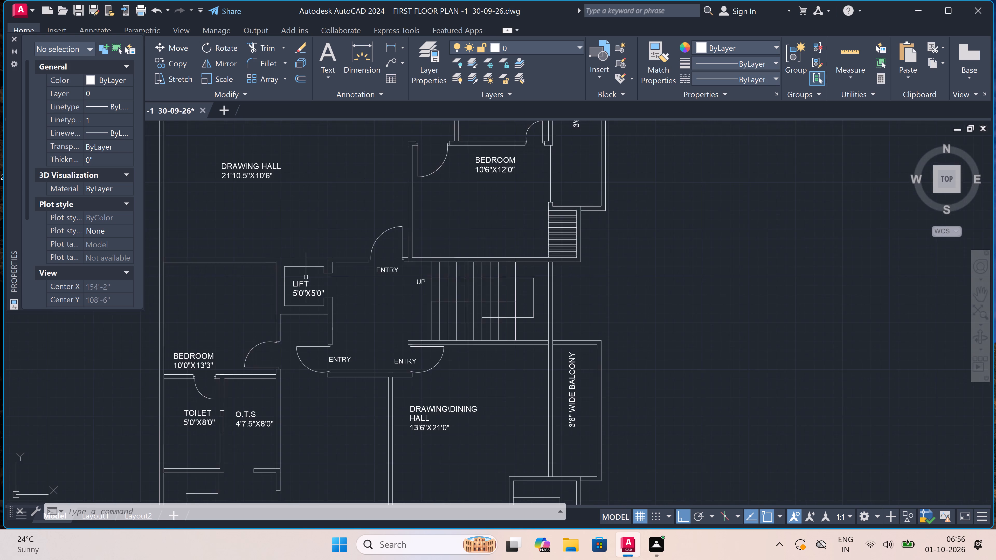
pyautogui.scroll(2, 324, 282)
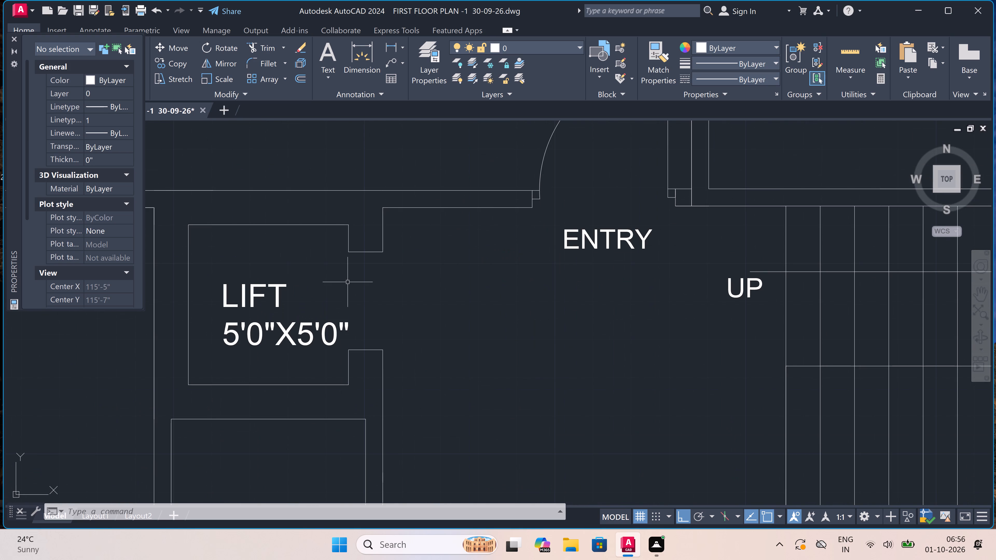
pyautogui.press('l')
pyautogui.press('space')
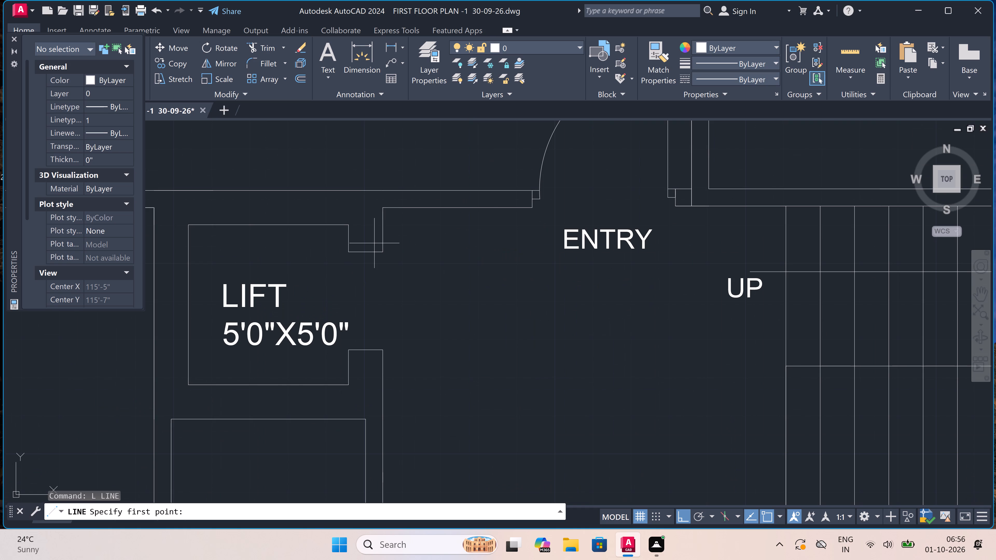
pyautogui.click(363, 251)
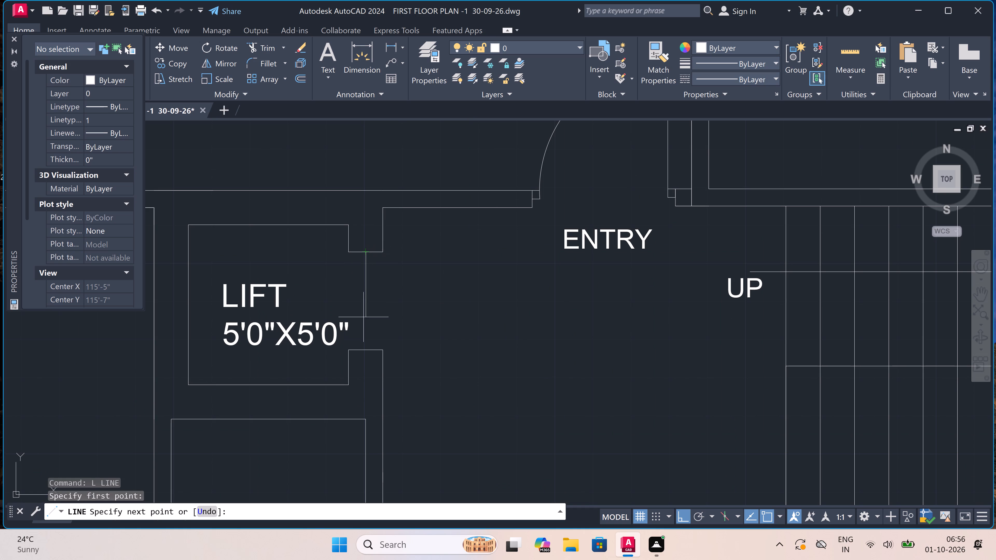
pyautogui.click(364, 347)
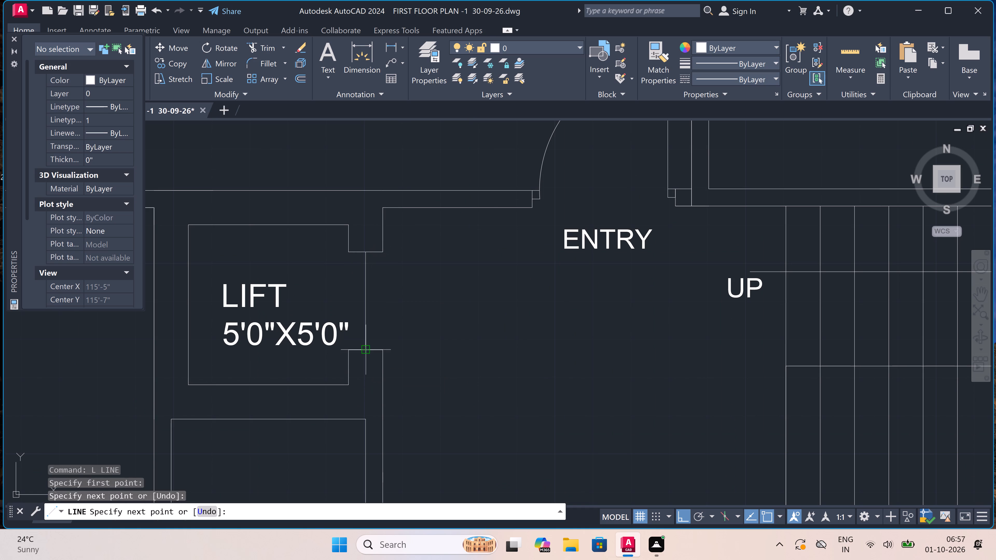
pyautogui.press('Escape')
# Draw a window's upper end line across the left outer wall of the 10'0"X13'3" bedroom, continuing 5' down from its midpoint.
pyautogui.scroll(-2, 364, 325)
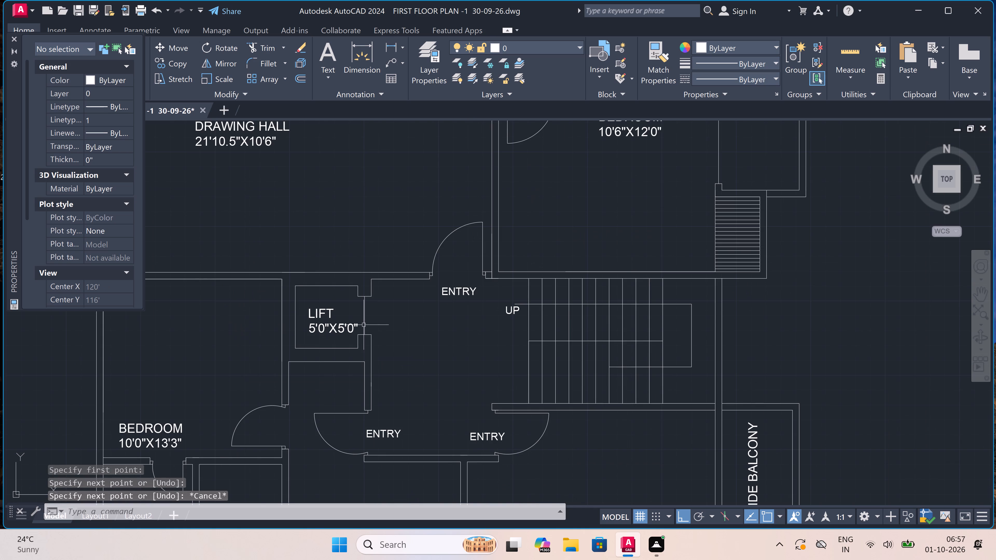
pyautogui.scroll(-2, 364, 325)
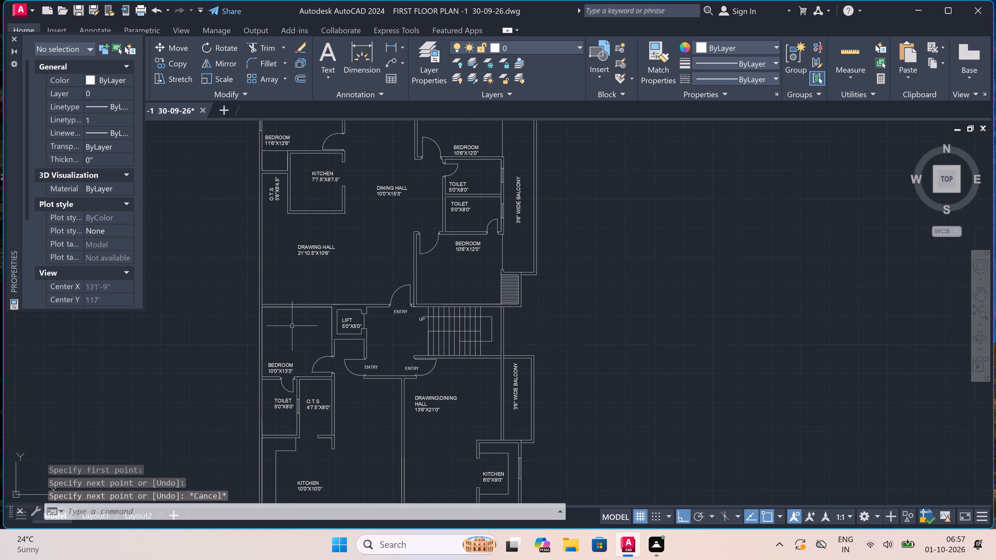
pyautogui.scroll(1, 265, 333)
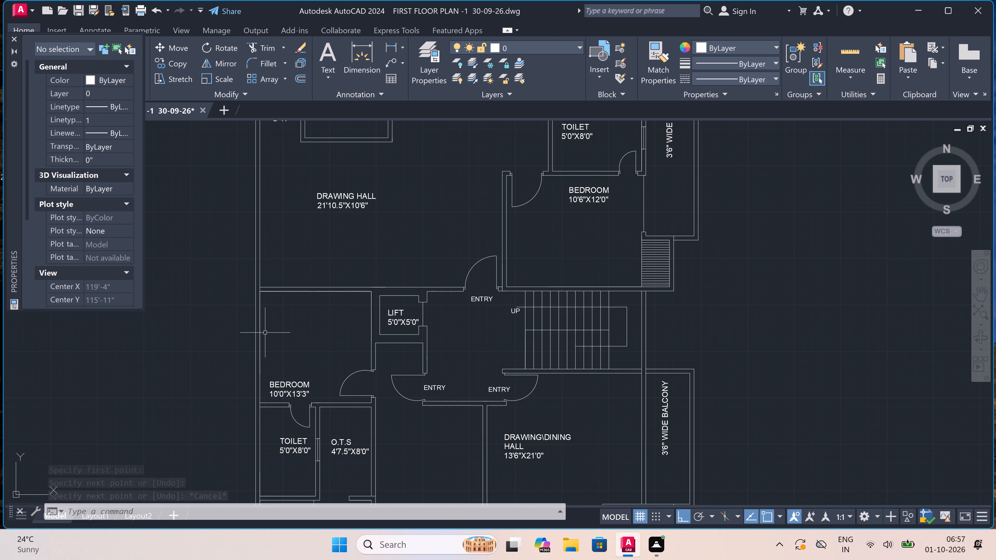
pyautogui.write('L')
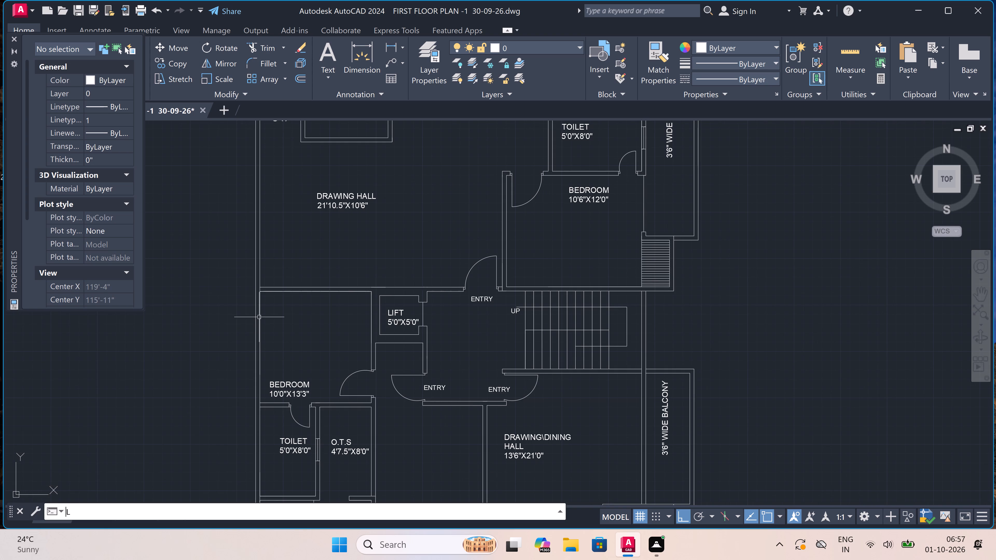
pyautogui.press('space')
pyautogui.scroll(2, 253, 308)
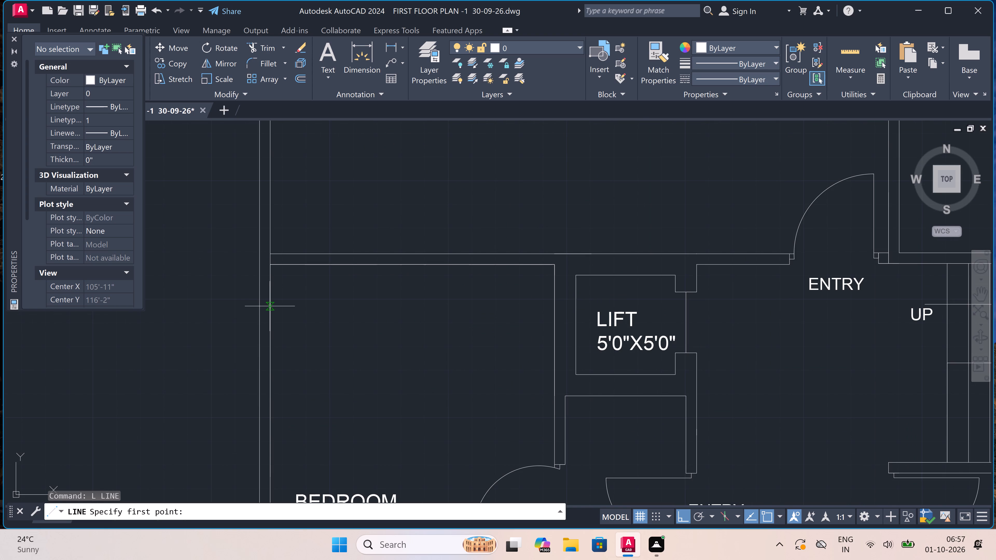
pyautogui.click(270, 303)
pyautogui.click(258, 306)
pyautogui.scroll(2, 258, 305)
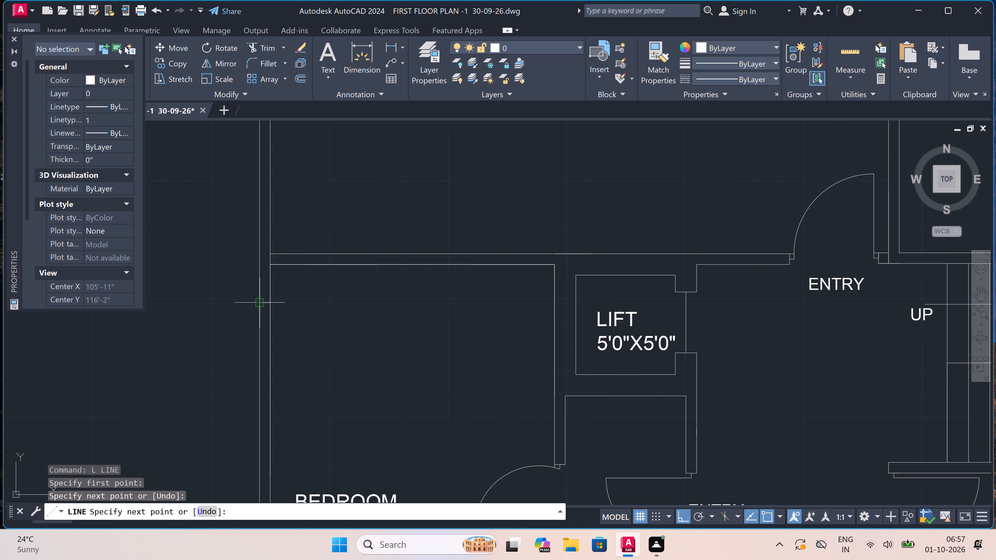
pyautogui.scroll(1, 258, 305)
pyautogui.doubleClick(286, 290)
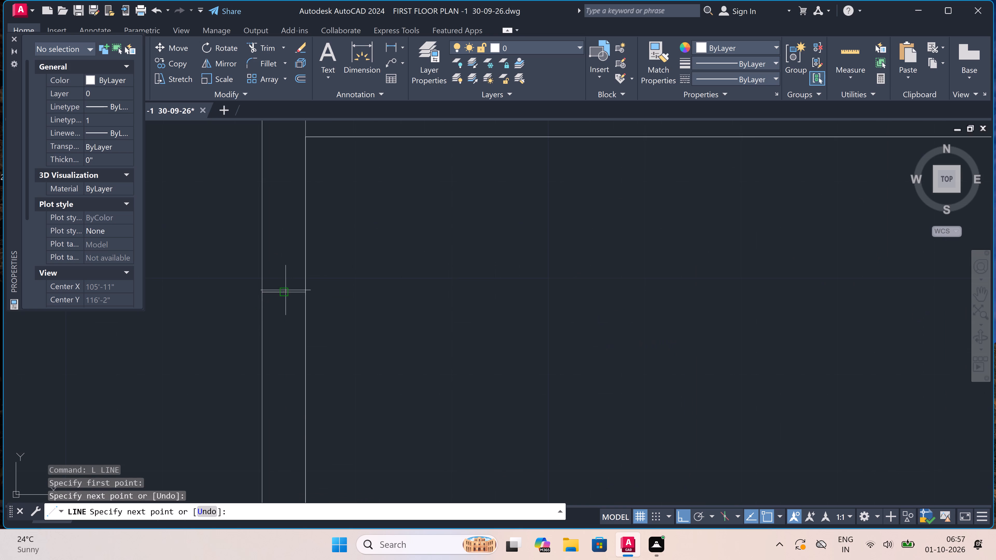
pyautogui.write("5'")
pyautogui.press('space')
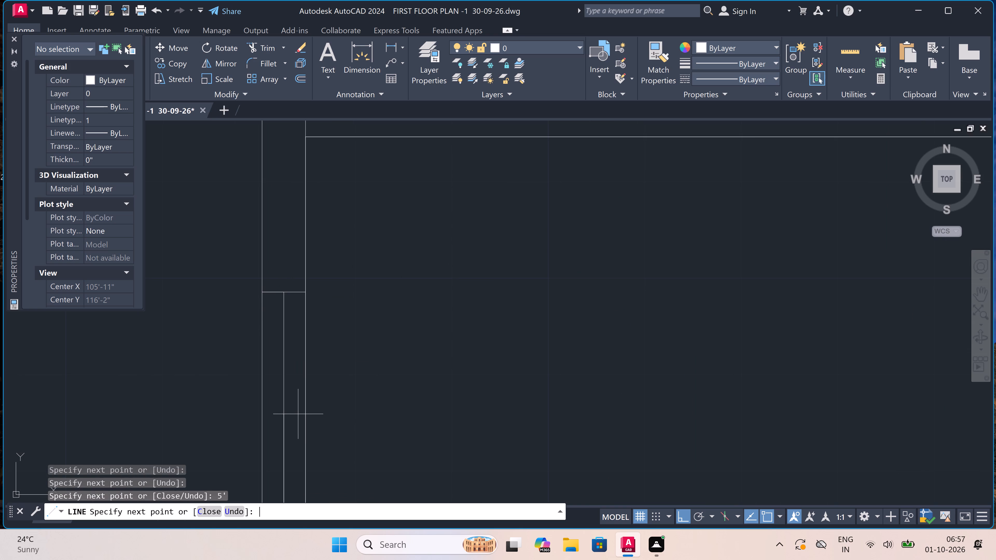
# Close the bedroom window's lower end with a line across both wall faces and end the Line command.
pyautogui.scroll(-6, 297, 411)
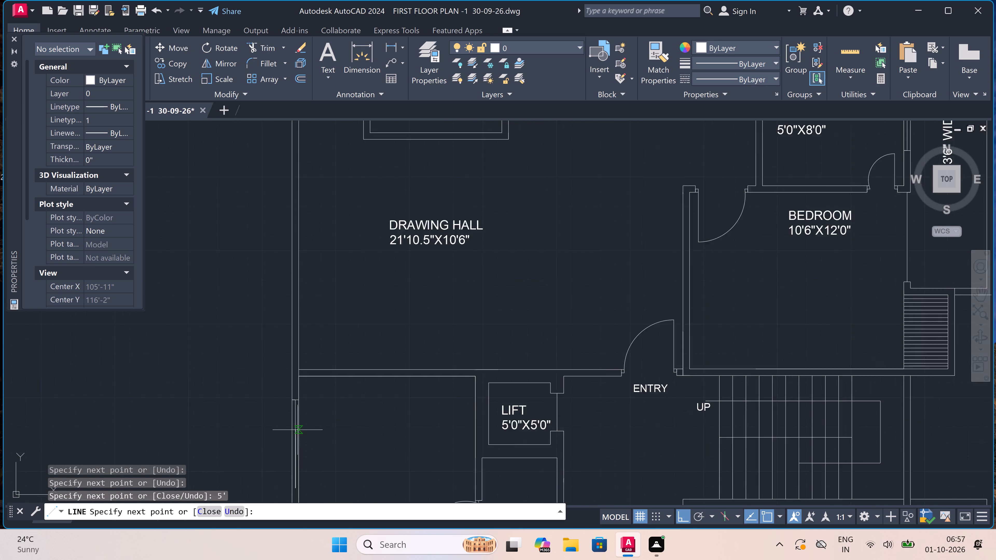
pyautogui.scroll(2, 292, 466)
pyautogui.scroll(3, 296, 407)
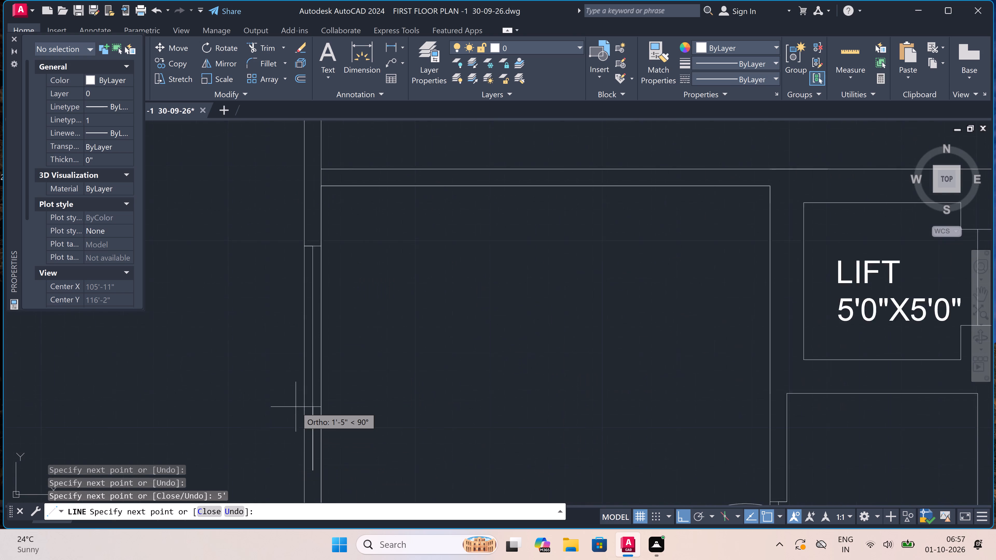
pyautogui.scroll(-3, 296, 408)
pyautogui.scroll(3, 301, 432)
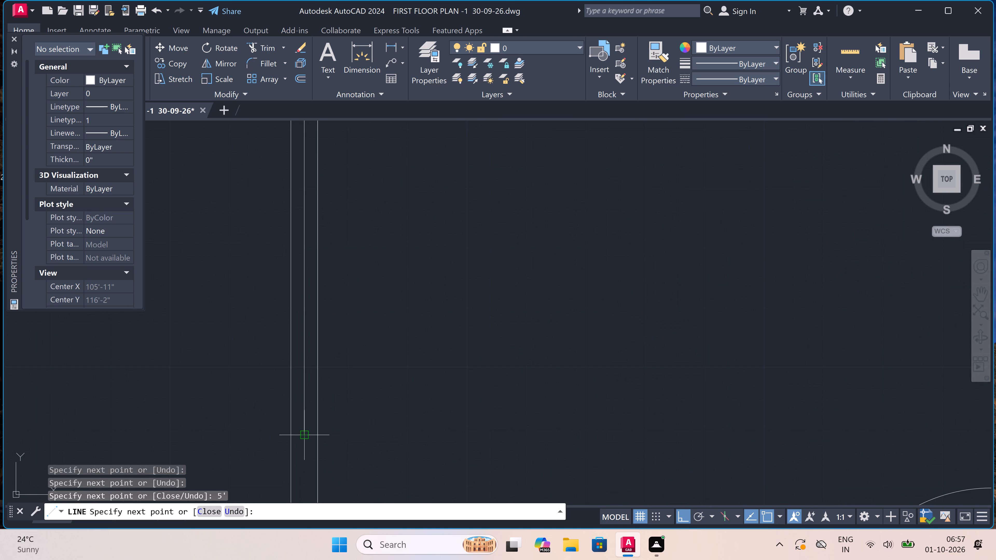
pyautogui.click(317, 435)
pyautogui.click(290, 433)
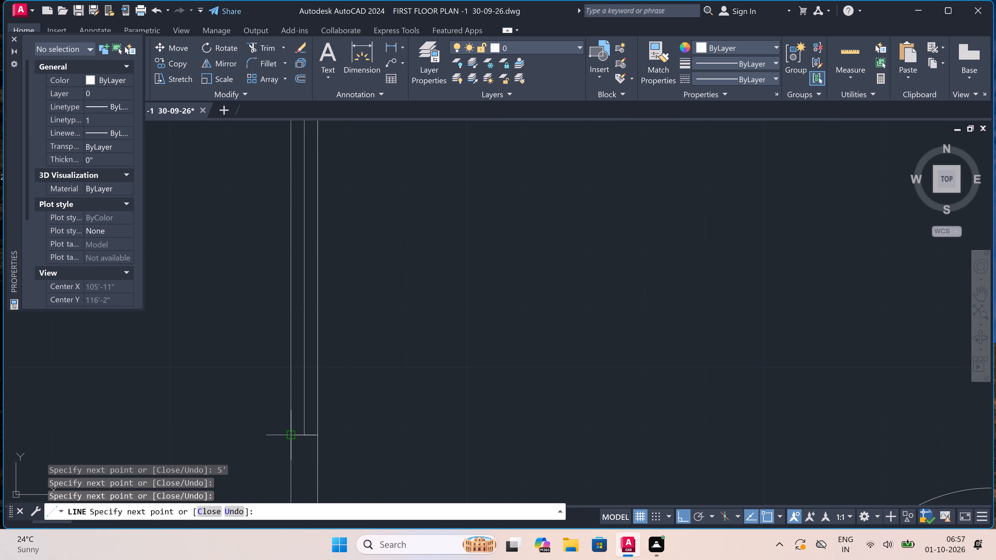
pyautogui.press('Escape')
# Draw a window's upper end line across the left outer wall of the 10'0"X10'0" kitchen, continuing 3' down from its midpoint.
pyautogui.scroll(-5, 335, 357)
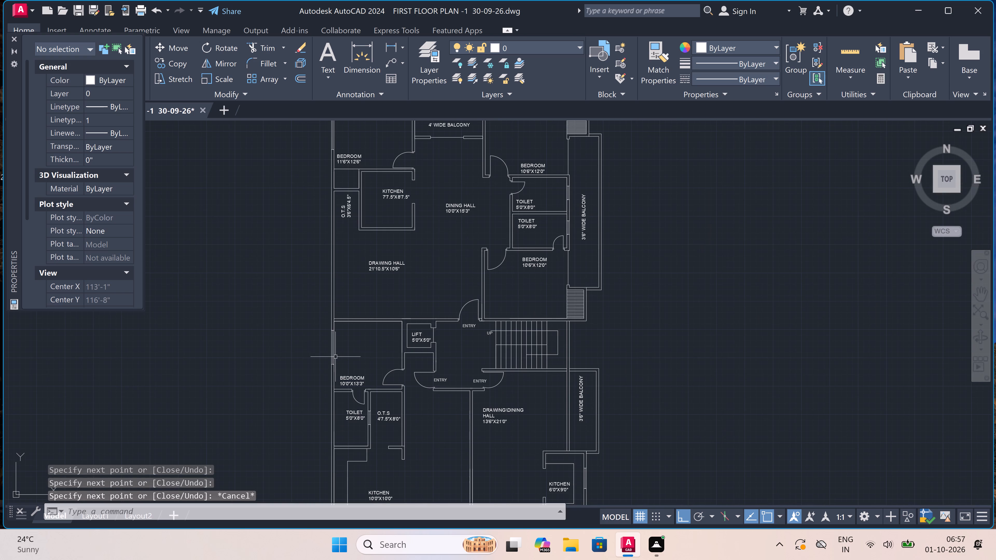
pyautogui.scroll(-3, 379, 362)
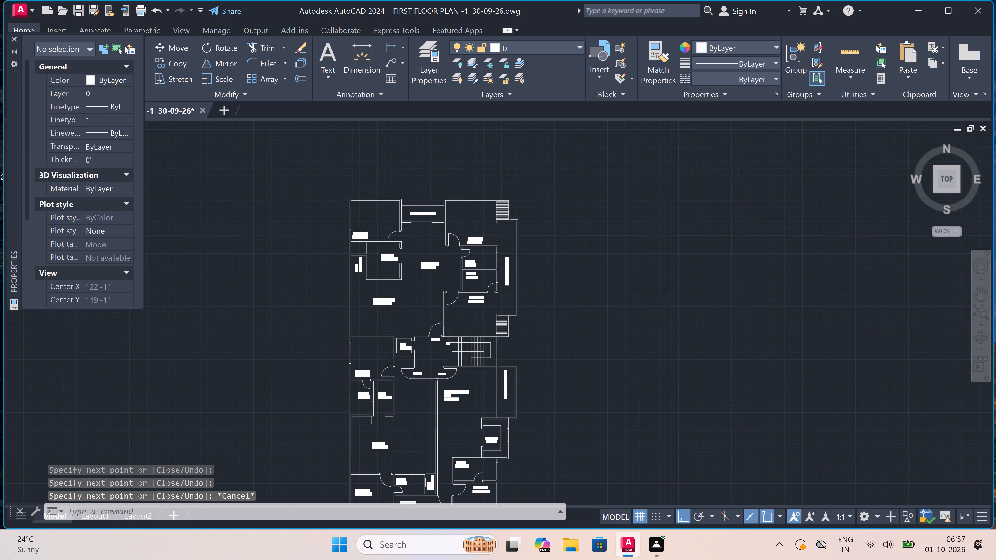
pyautogui.scroll(3, 371, 421)
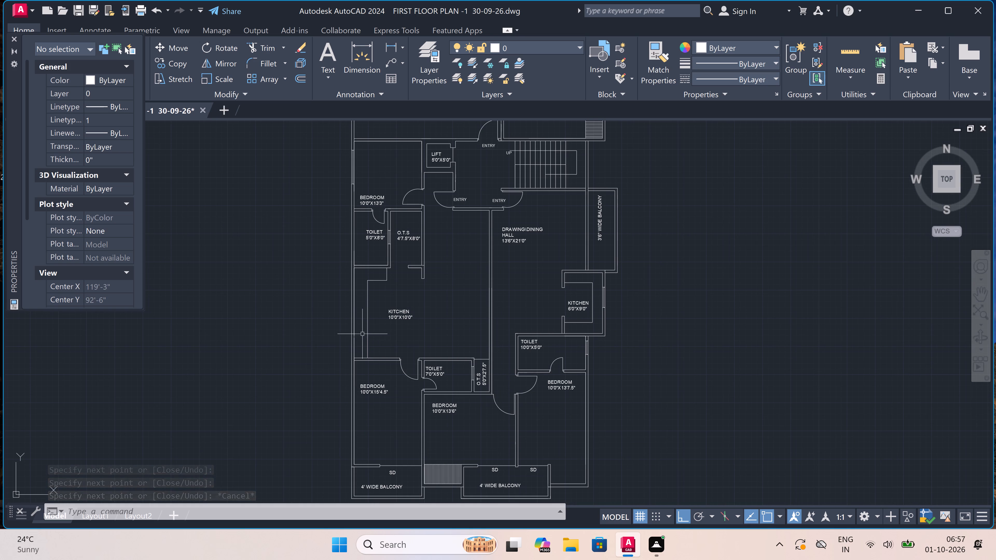
pyautogui.scroll(2, 345, 288)
pyautogui.press('space')
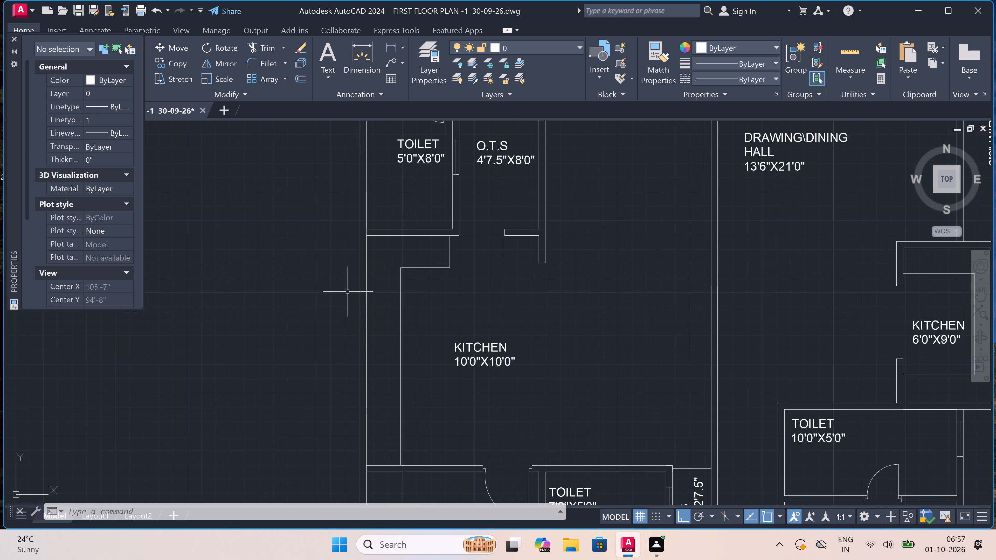
pyautogui.click(366, 299)
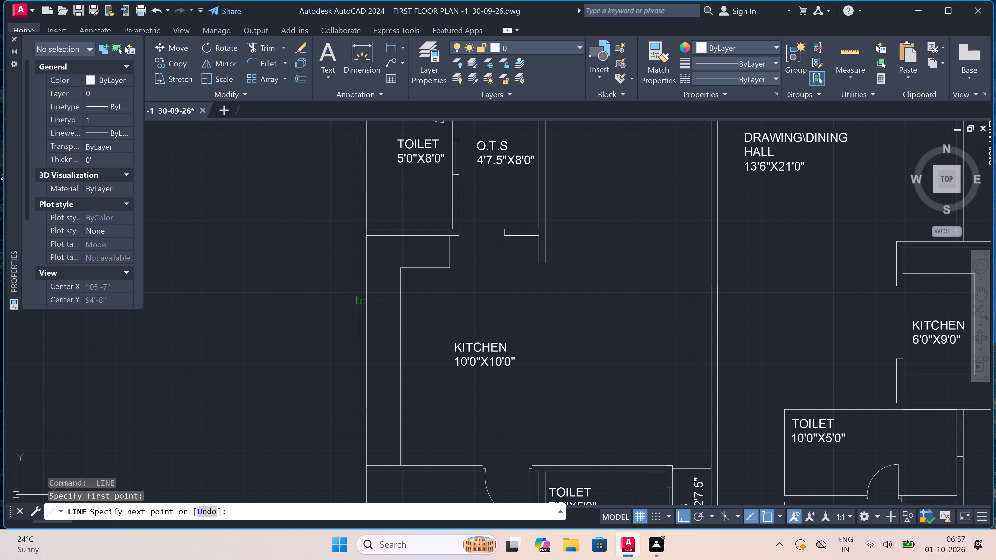
pyautogui.click(354, 298)
pyautogui.scroll(3, 362, 301)
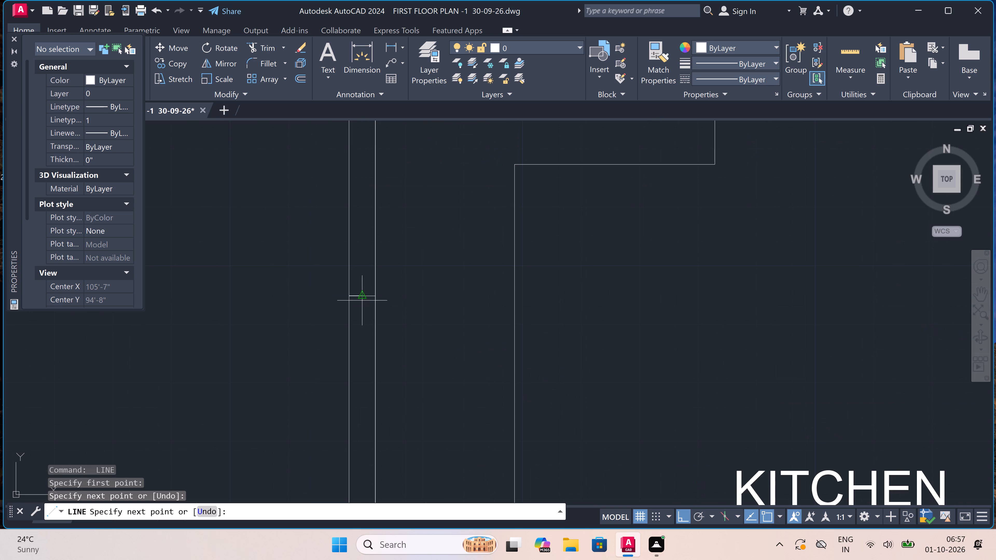
pyautogui.click(362, 294)
pyautogui.write("3'")
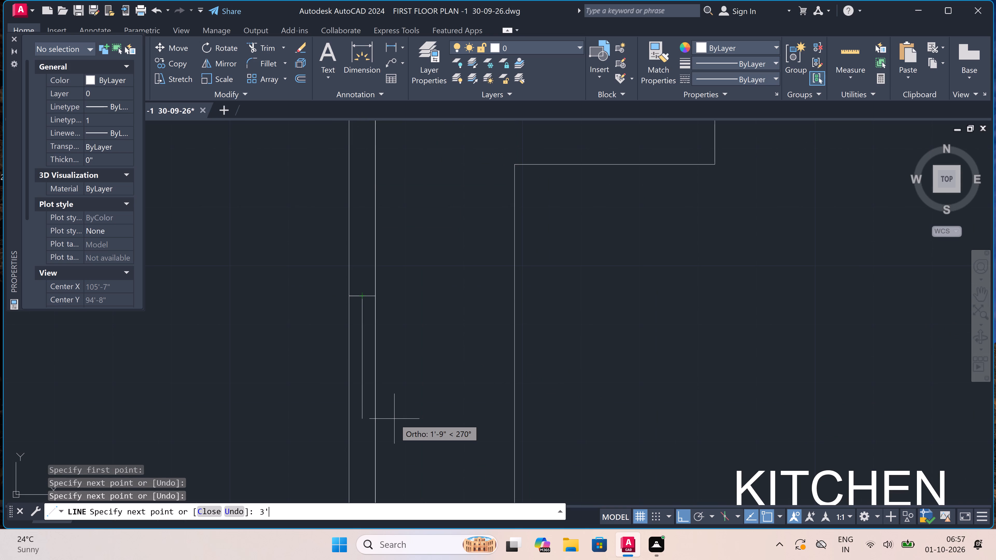
pyautogui.press('space')
# Close the kitchen window's lower end with a line across both wall faces and end the Line command.
pyautogui.scroll(-4, 394, 417)
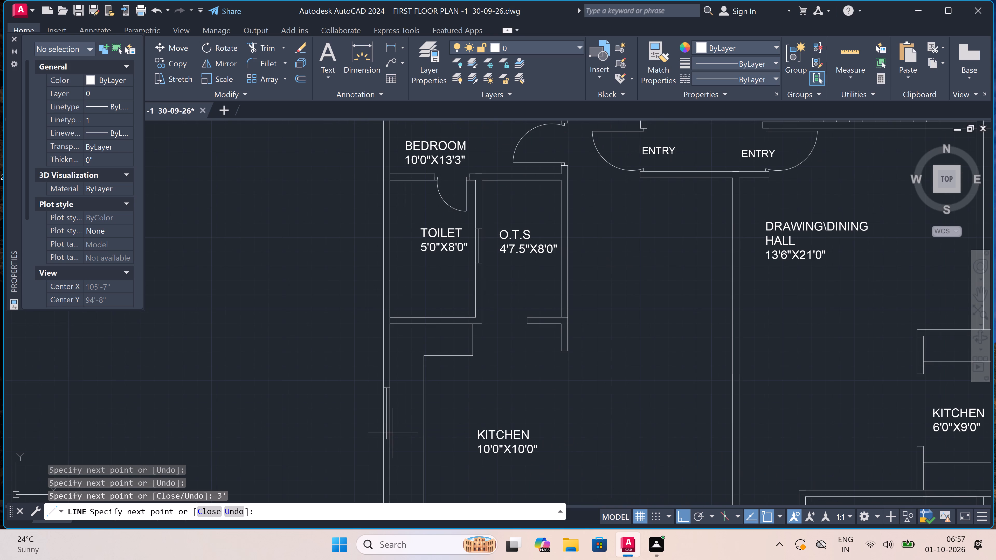
pyautogui.scroll(4, 386, 451)
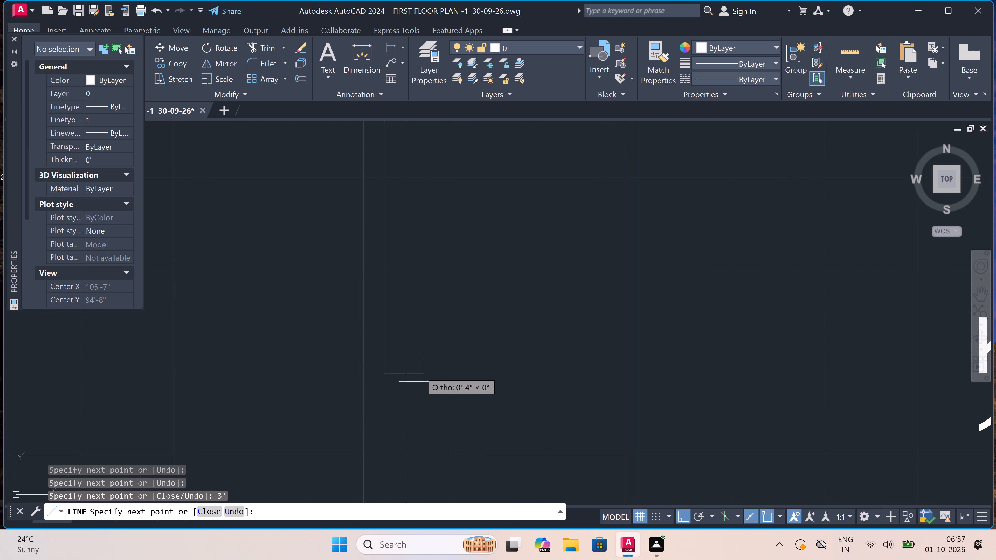
pyautogui.click(405, 378)
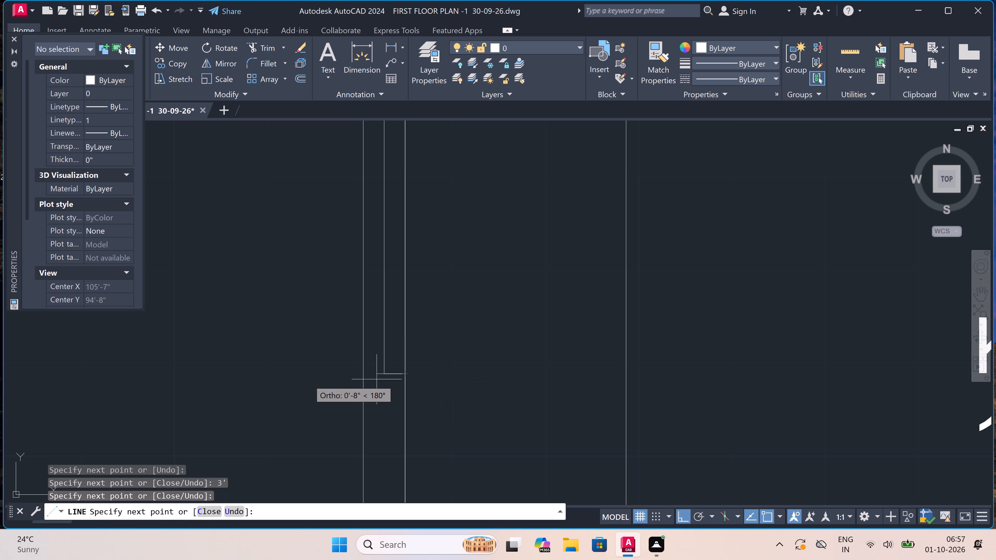
pyautogui.click(361, 376)
pyautogui.press('Escape')
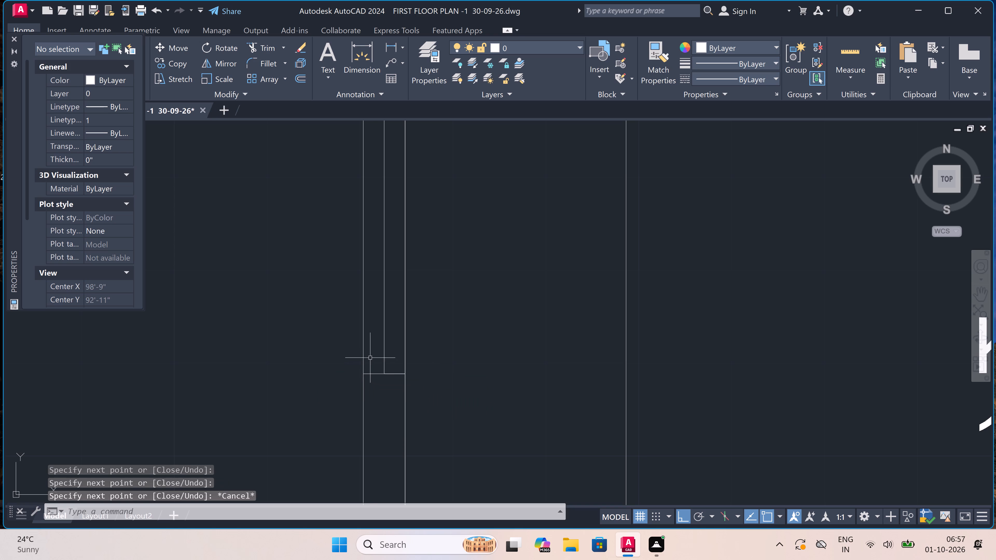
# Review the whole first floor plan, checking the rooms and outer walls for missing windows or other unfinished details.
pyautogui.scroll(-5, 378, 347)
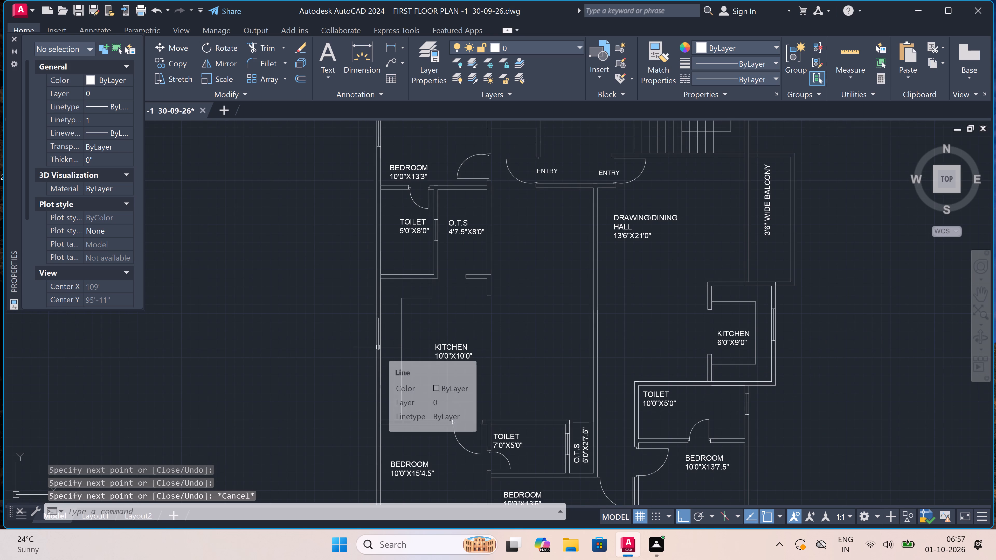
pyautogui.scroll(-1, 378, 347)
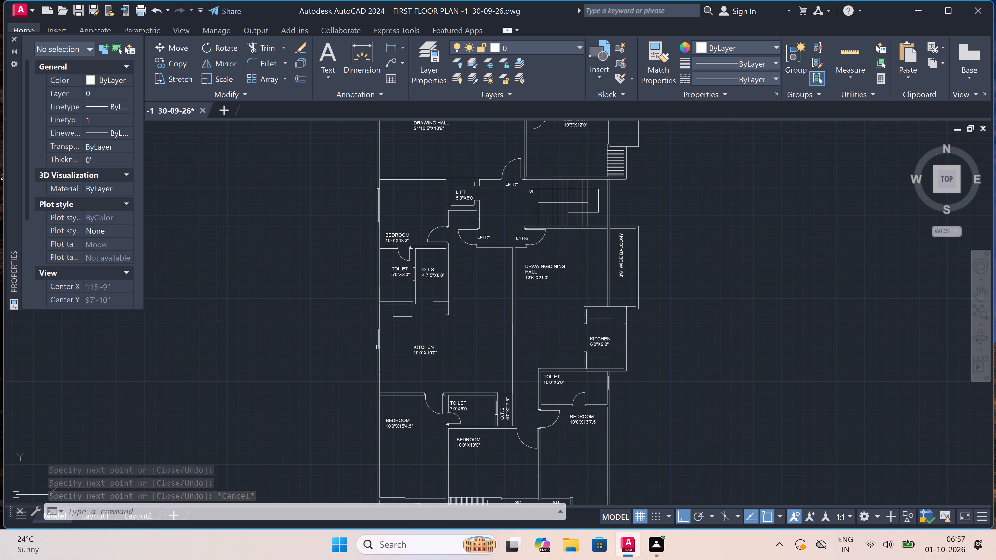
pyautogui.scroll(1, 378, 347)
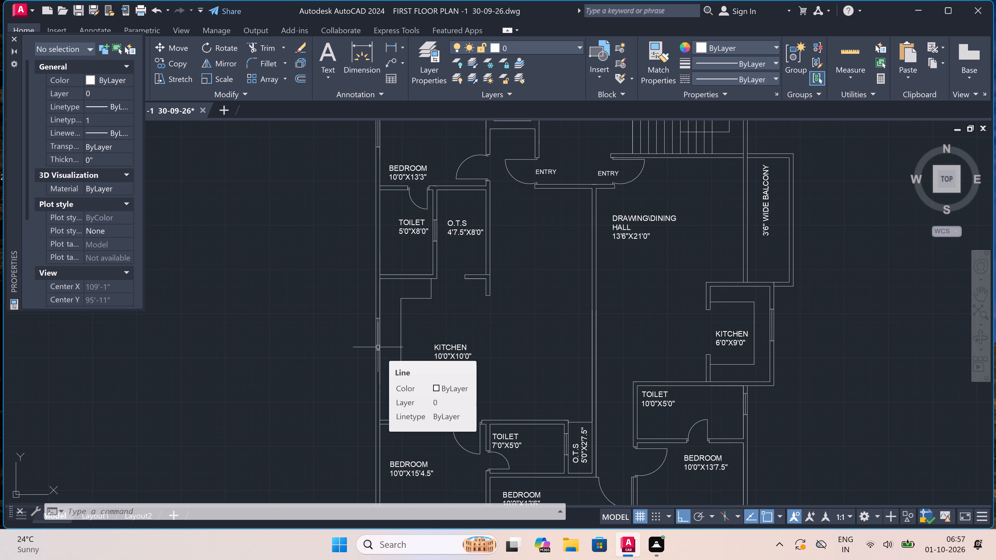
pyautogui.scroll(-2, 378, 347)
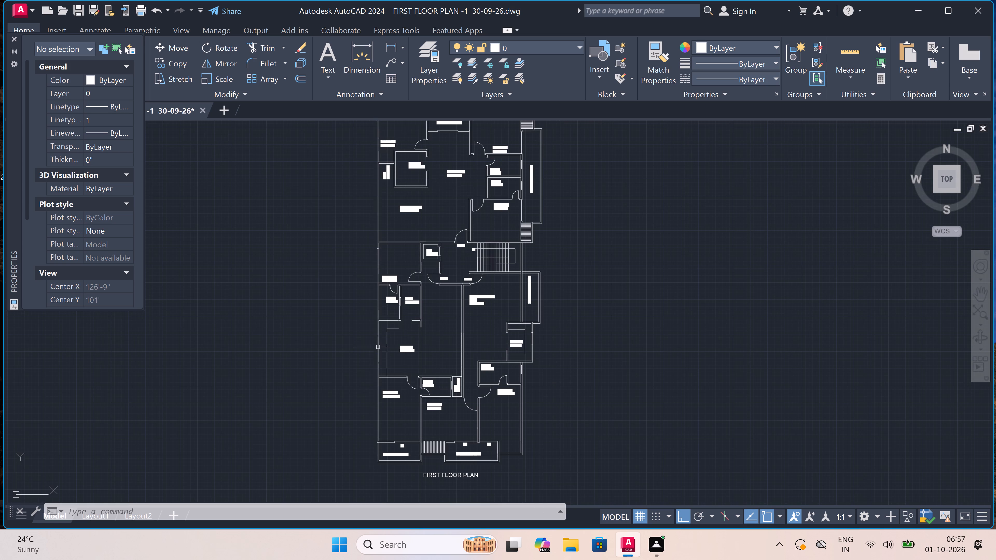
pyautogui.scroll(2, 500, 410)
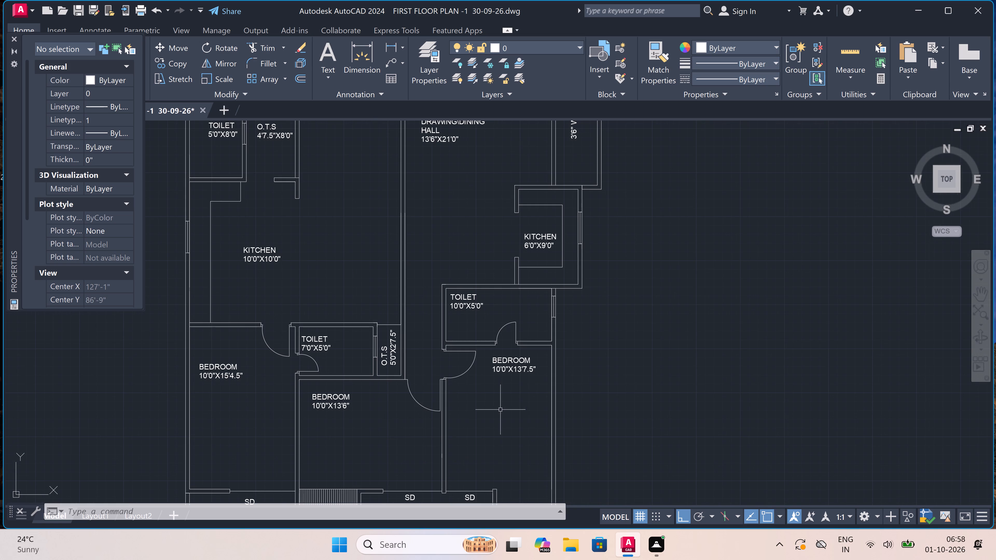
pyautogui.scroll(-1, 492, 403)
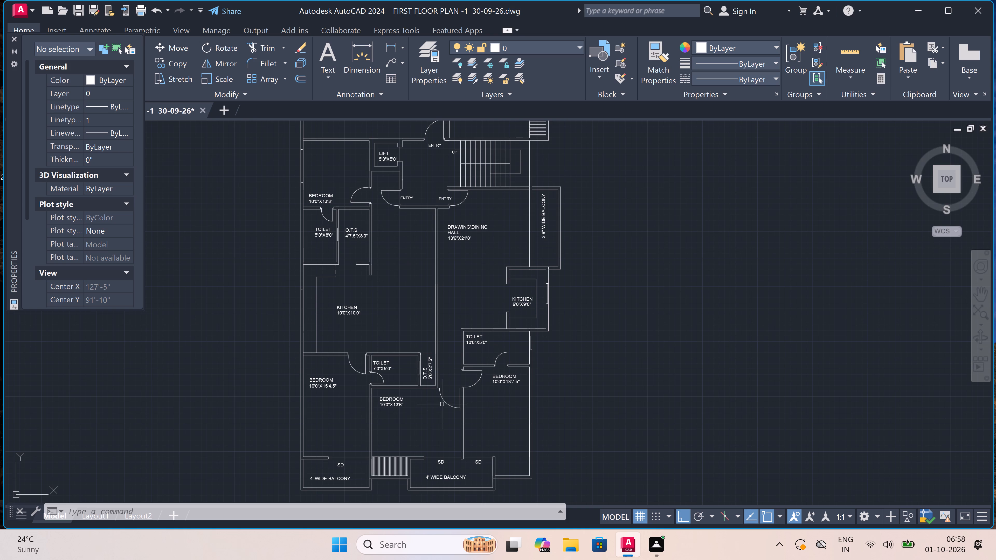
pyautogui.scroll(1, 411, 399)
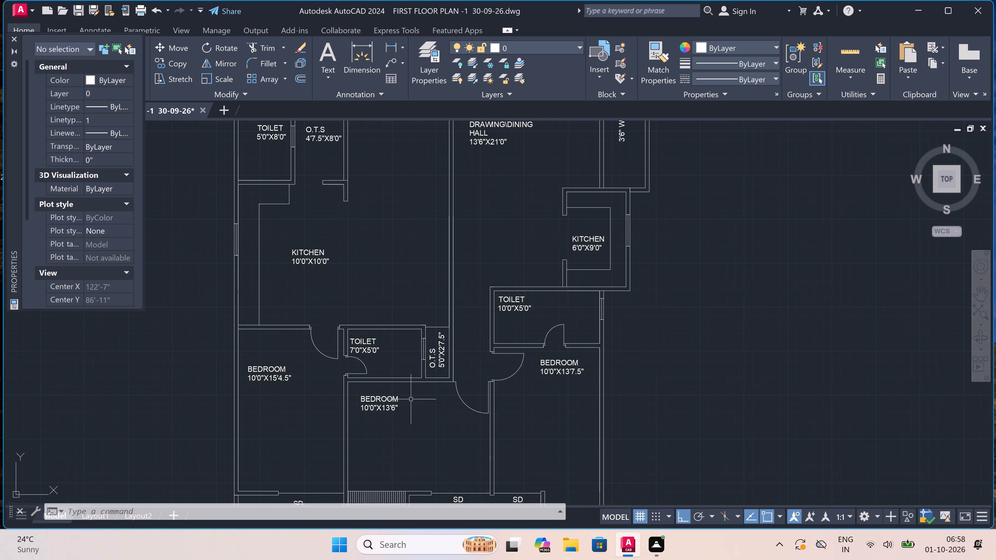
pyautogui.scroll(-1, 411, 399)
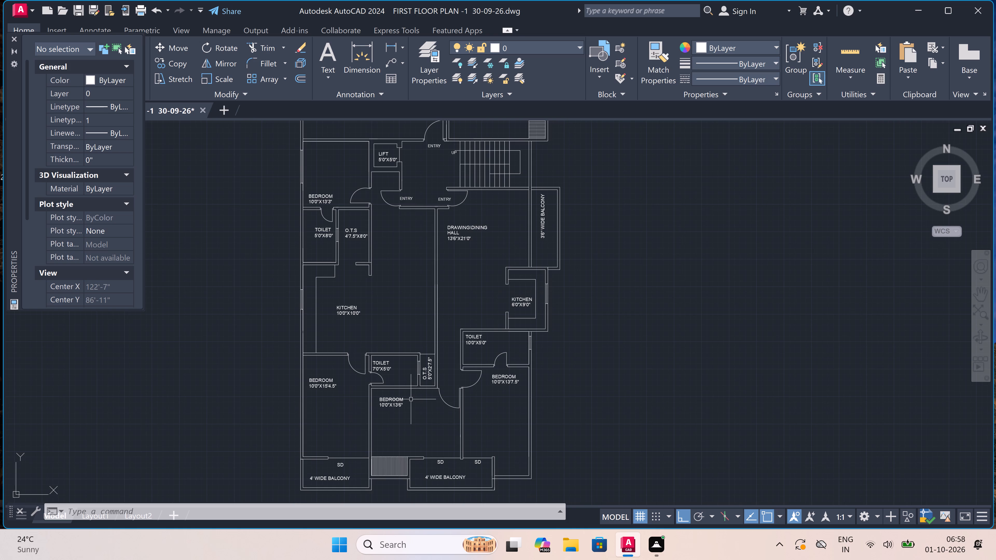
pyautogui.scroll(-1, 411, 399)
pyautogui.scroll(1, 396, 344)
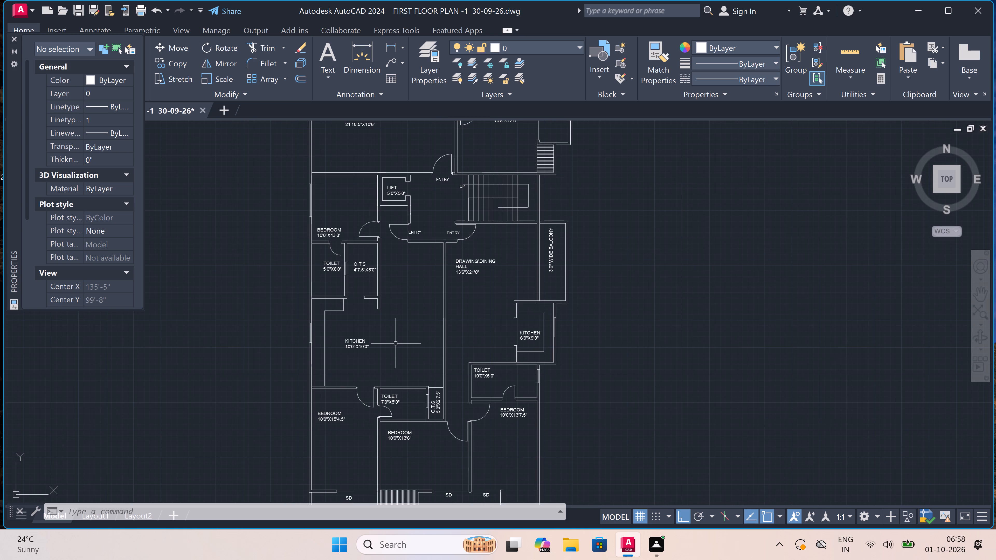
pyautogui.scroll(-1, 396, 344)
pyautogui.scroll(2, 399, 218)
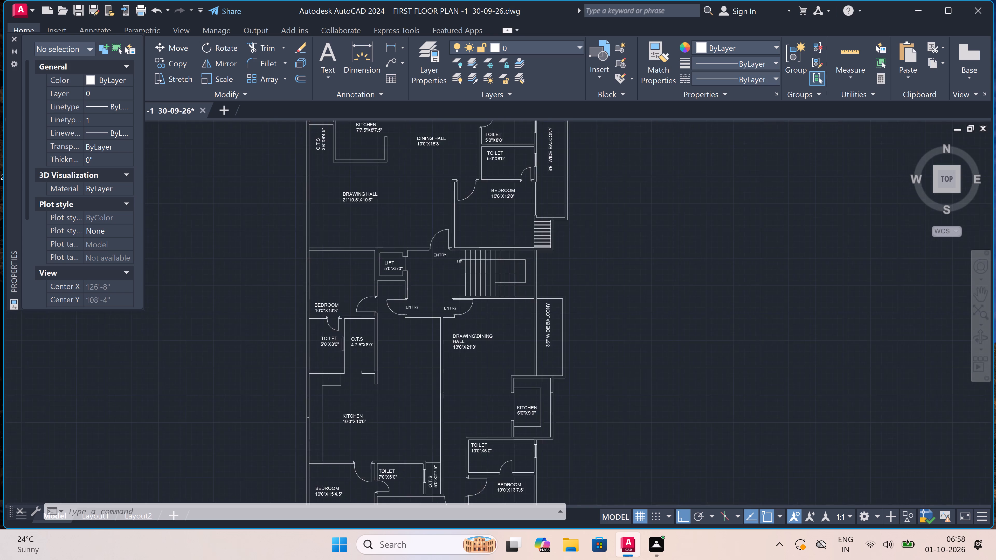
pyautogui.scroll(-1, 399, 219)
pyautogui.scroll(1, 399, 219)
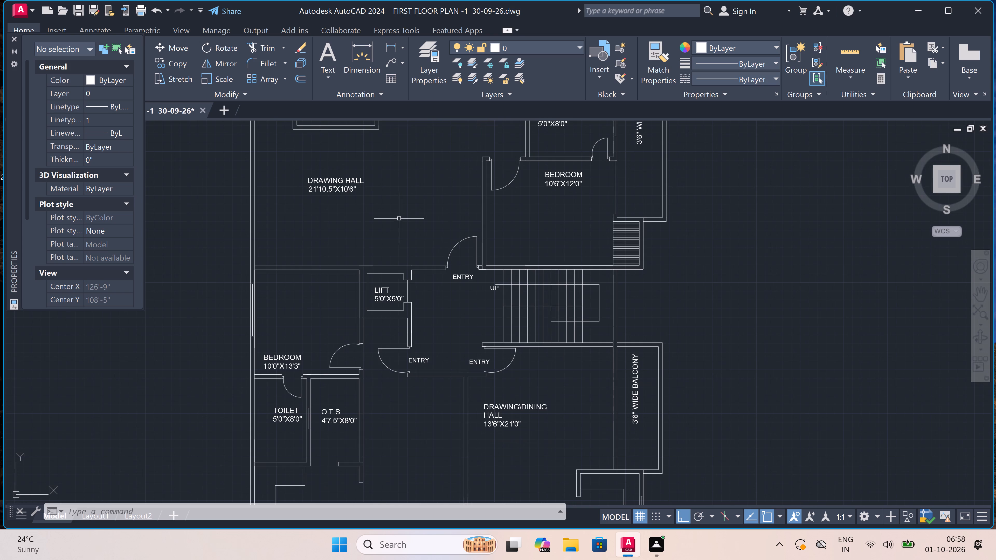
# Close the Properties palette.
pyautogui.click(13, 37)
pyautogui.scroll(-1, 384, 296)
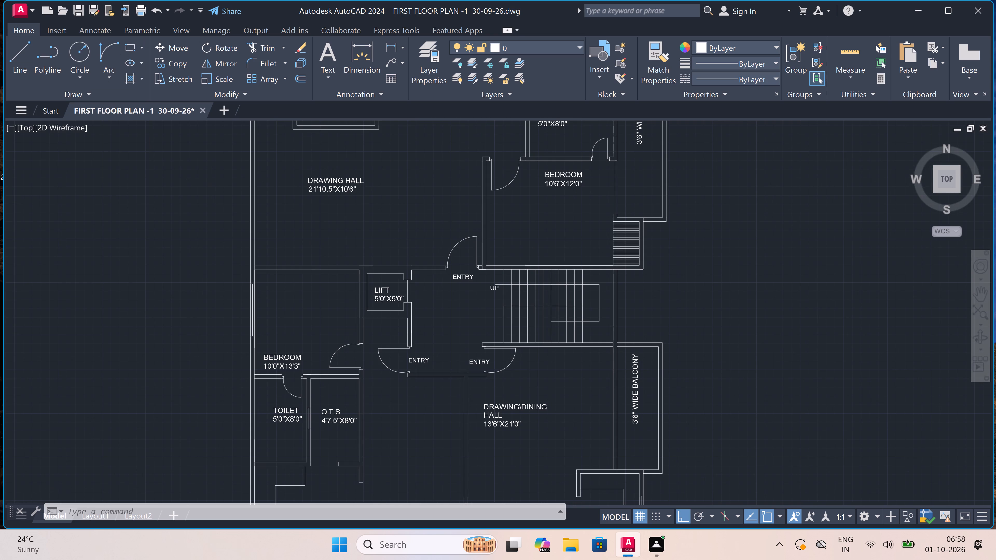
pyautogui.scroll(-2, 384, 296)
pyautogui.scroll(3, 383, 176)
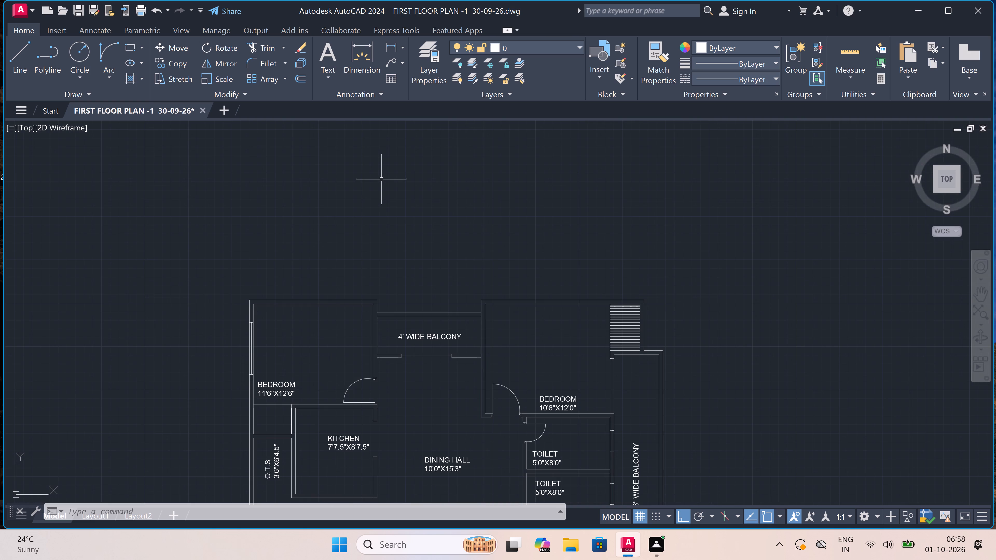
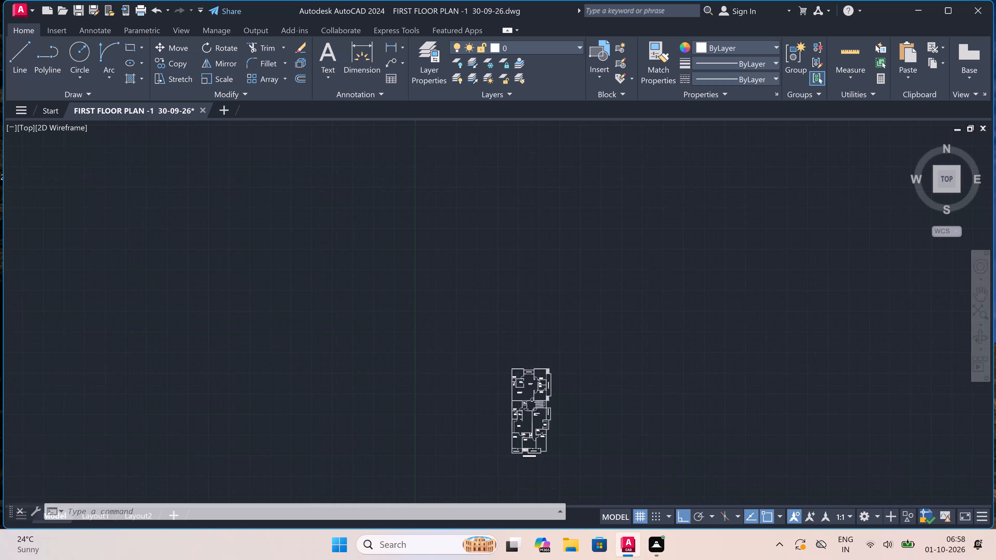
# Open the recent drawing FIRST FLOOR PLAN -1 29-09-26.dwg.
pyautogui.scroll(2, 516, 440)
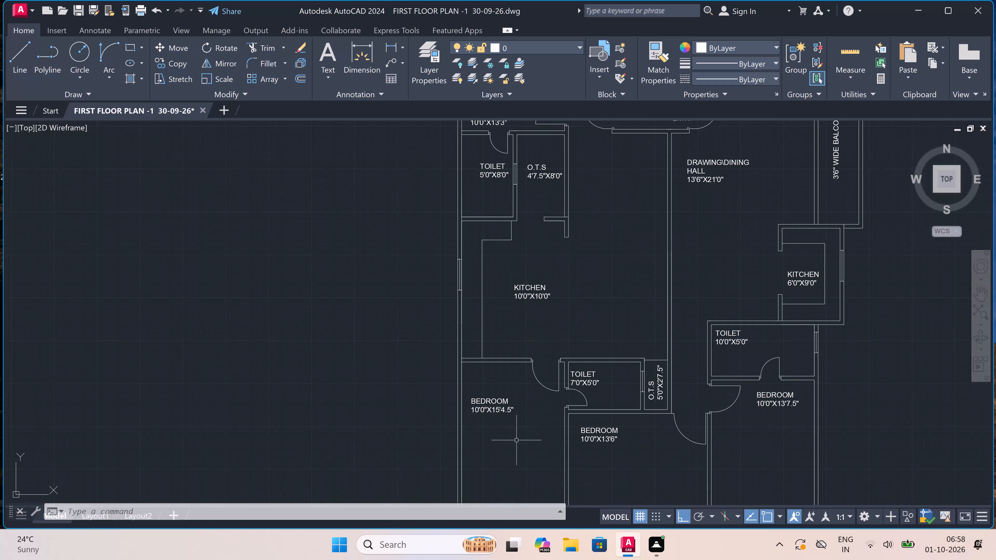
pyautogui.click(20, 8)
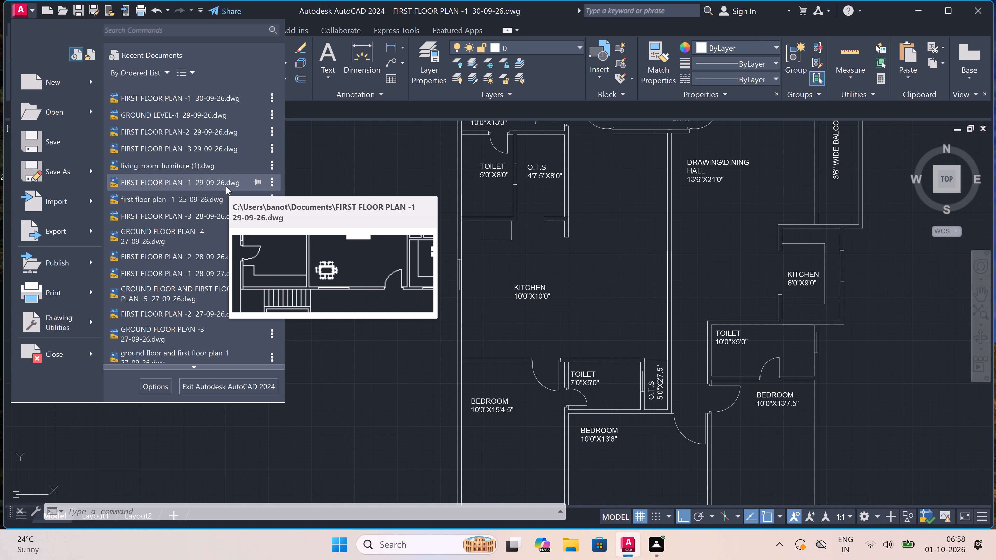
pyautogui.doubleClick(226, 185)
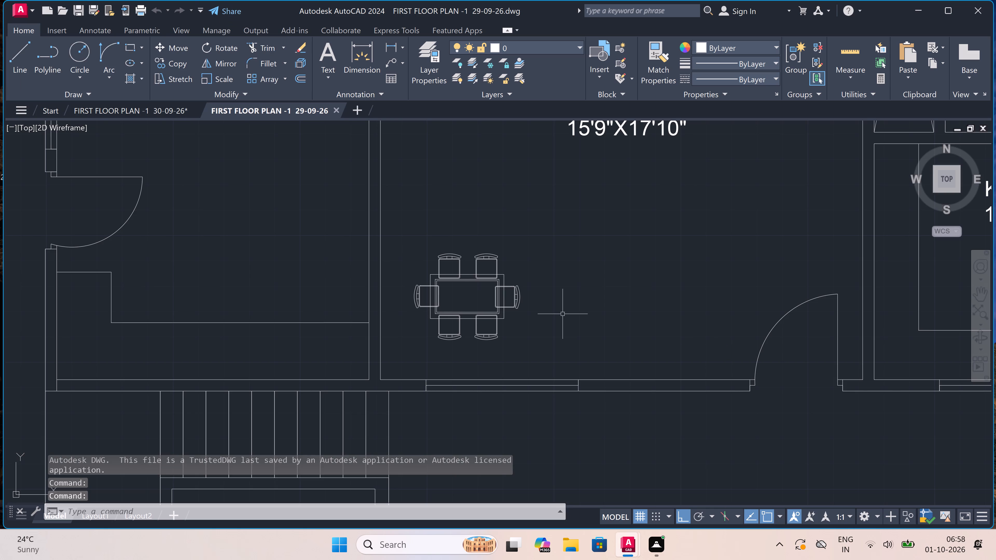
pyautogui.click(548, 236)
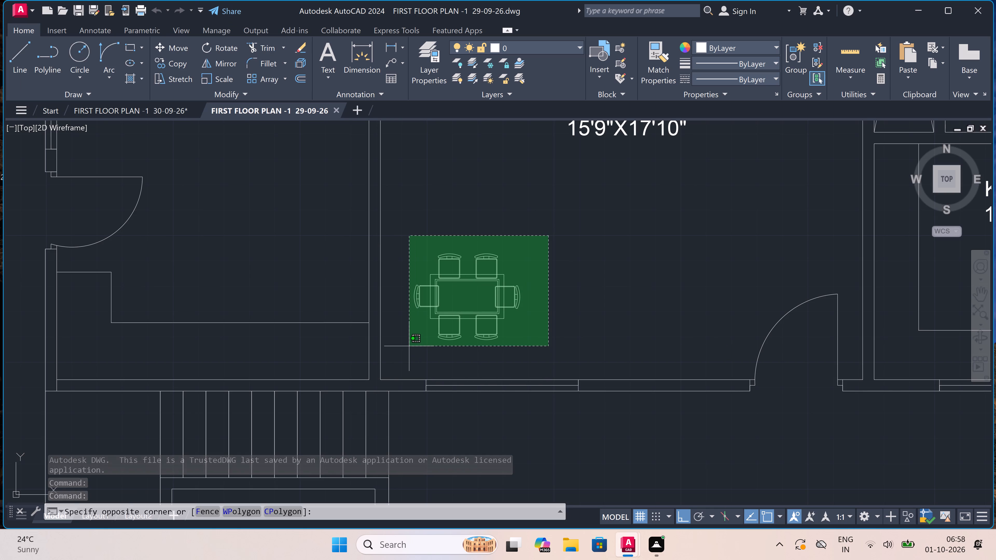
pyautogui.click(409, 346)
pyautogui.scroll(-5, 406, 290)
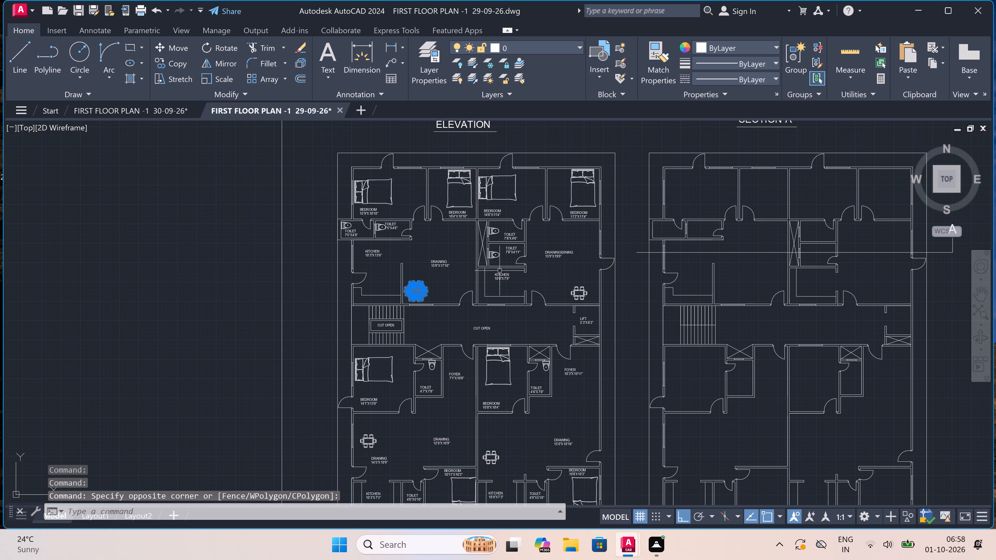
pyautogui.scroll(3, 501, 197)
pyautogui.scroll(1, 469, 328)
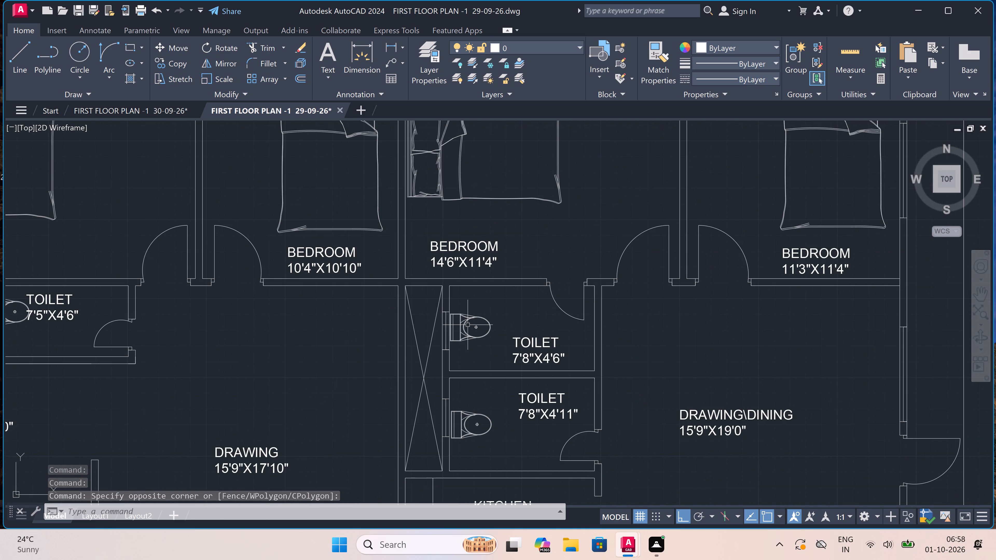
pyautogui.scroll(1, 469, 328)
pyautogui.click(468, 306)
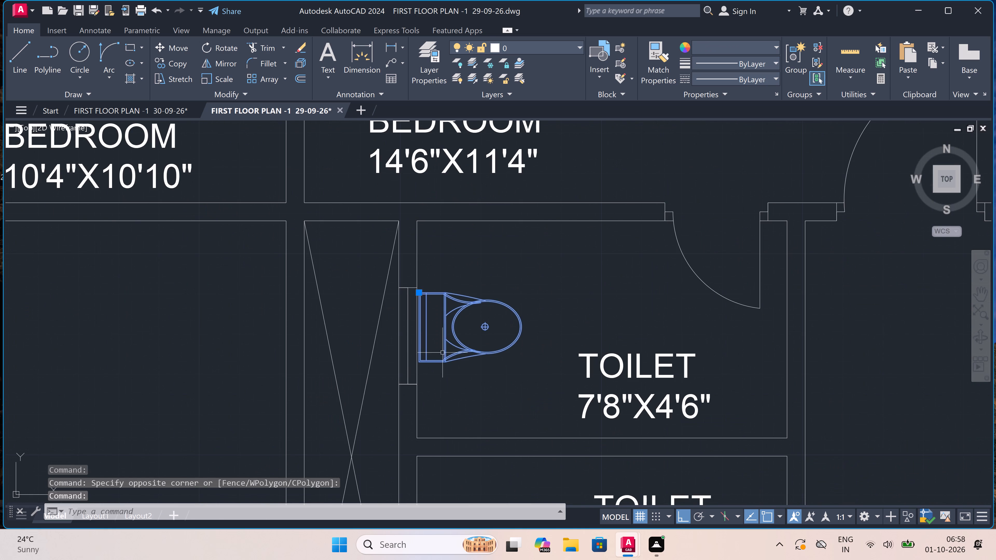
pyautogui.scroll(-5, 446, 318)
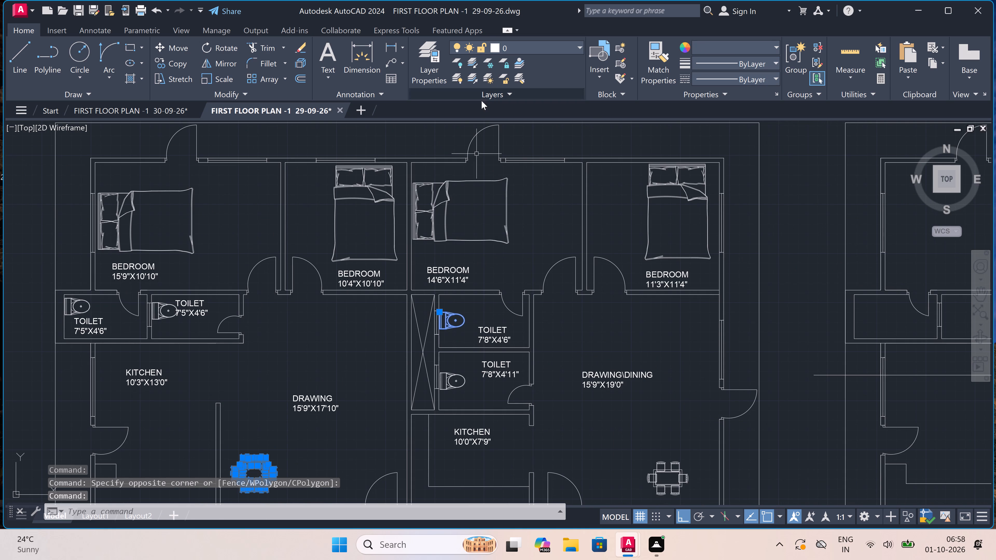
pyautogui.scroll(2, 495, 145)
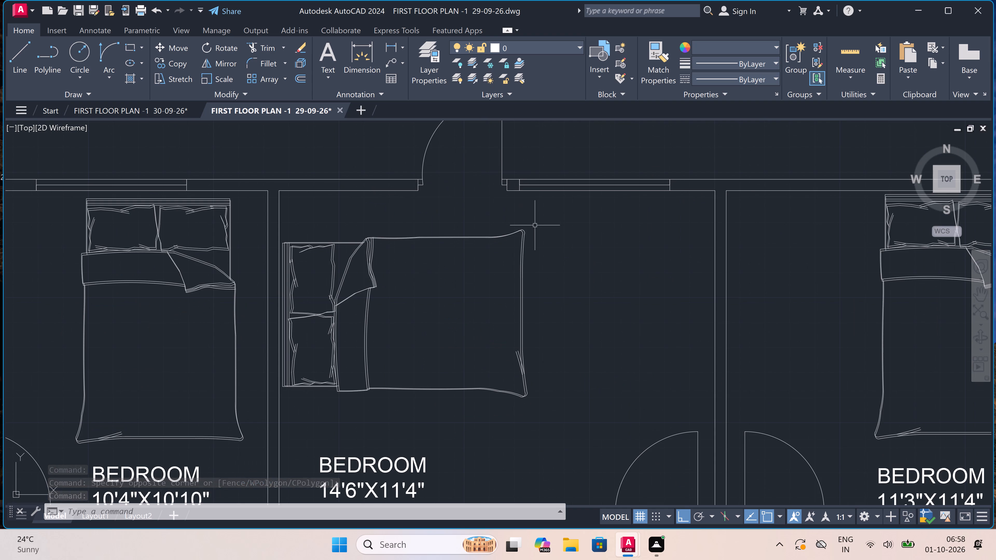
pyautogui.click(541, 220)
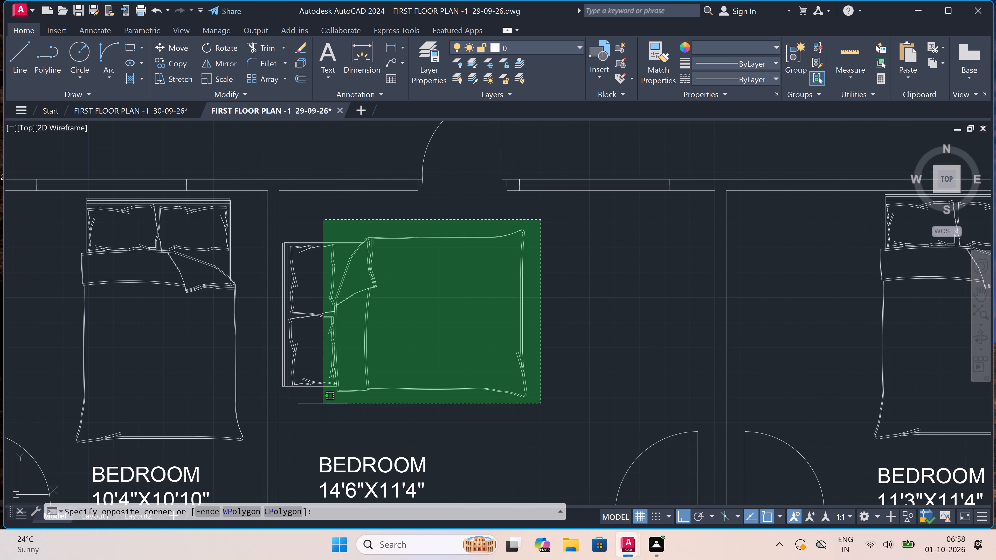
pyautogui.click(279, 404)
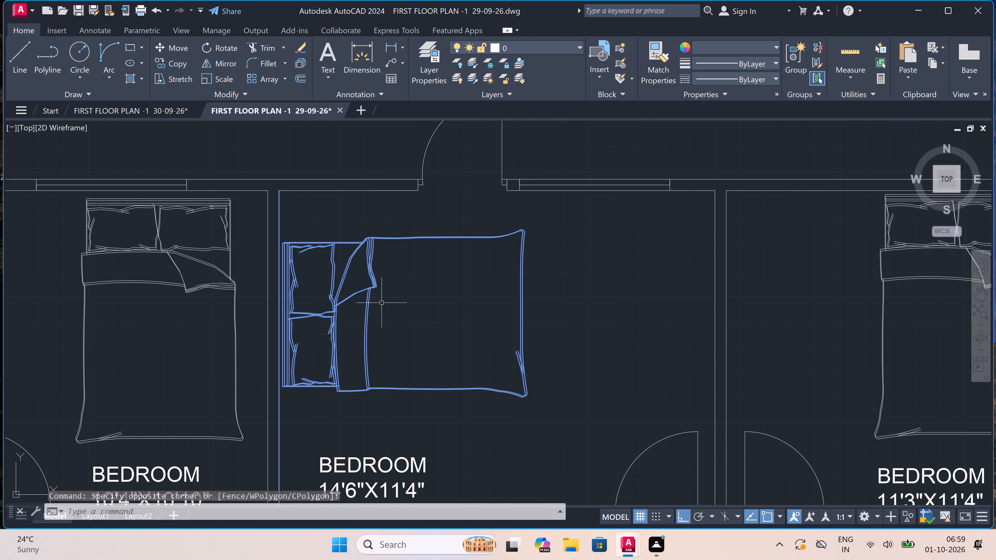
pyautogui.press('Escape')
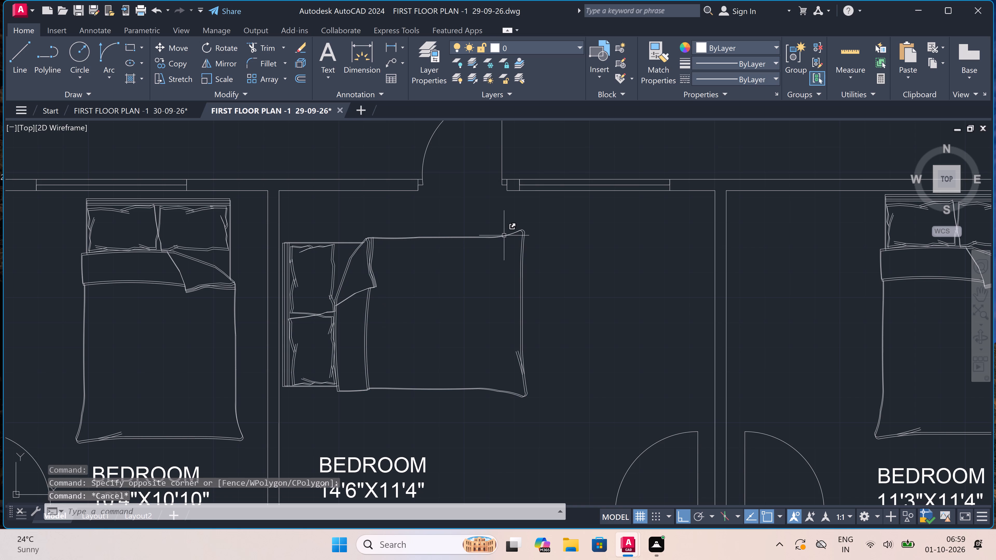
# Copy the 14'6"X11'4" bedroom's bed, the 15'9"X17'10" drawing room's dining set and the 4'7"X7'8" toilet's WC to the clipboard.
pyautogui.click(548, 225)
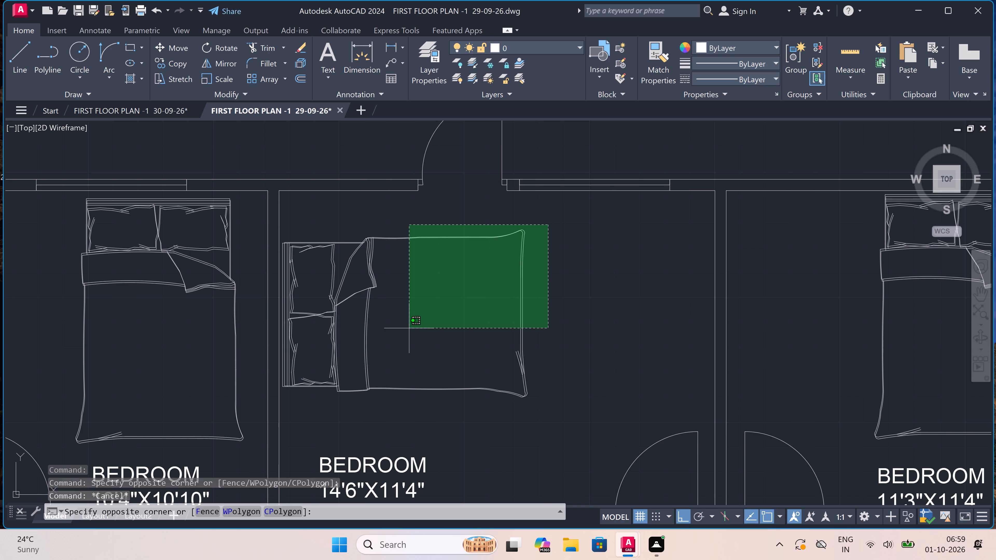
pyautogui.click(280, 402)
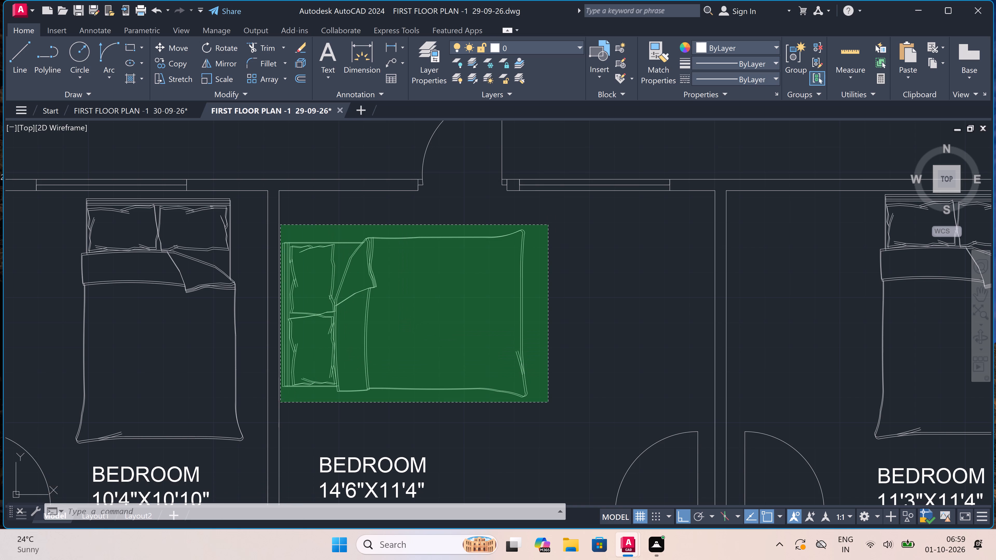
pyautogui.scroll(-5, 333, 311)
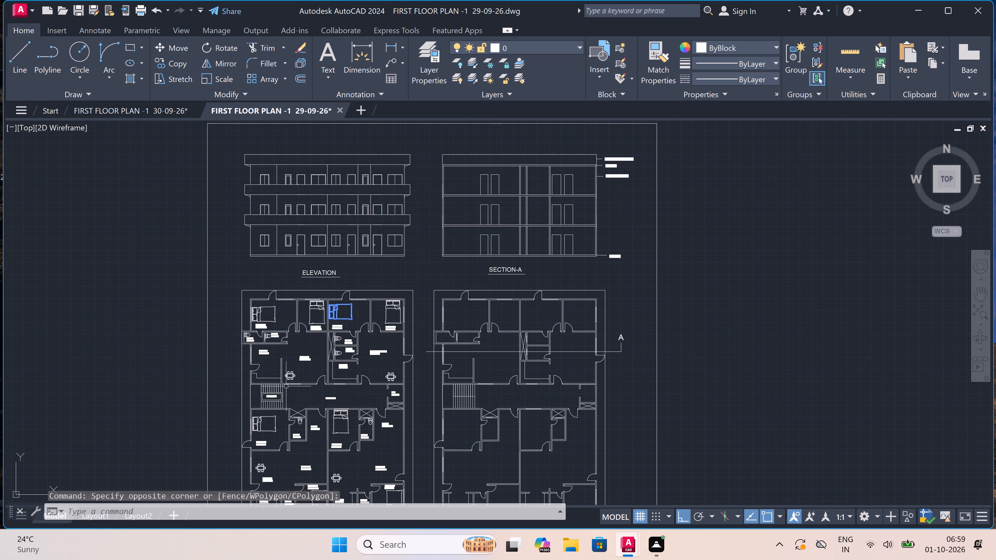
pyautogui.scroll(4, 284, 385)
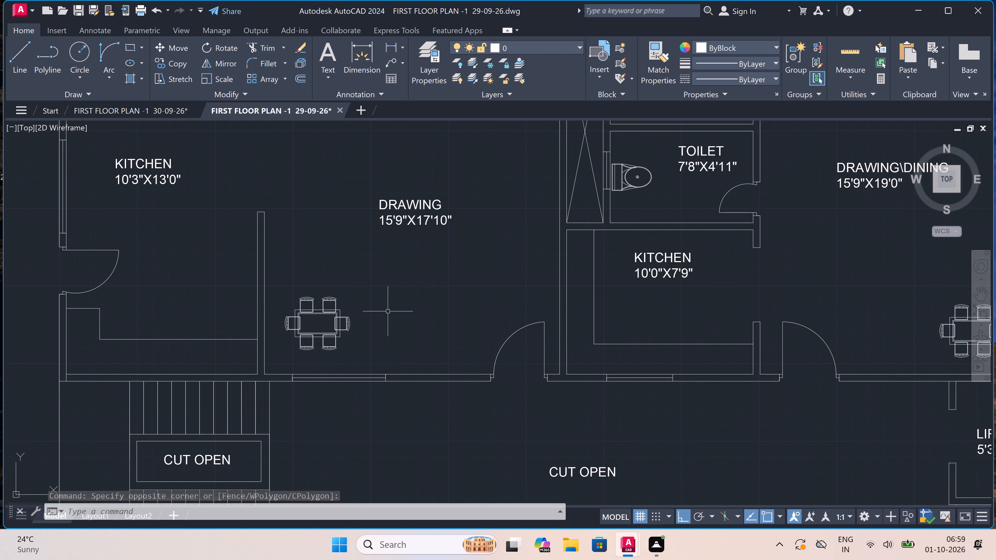
pyautogui.click(375, 283)
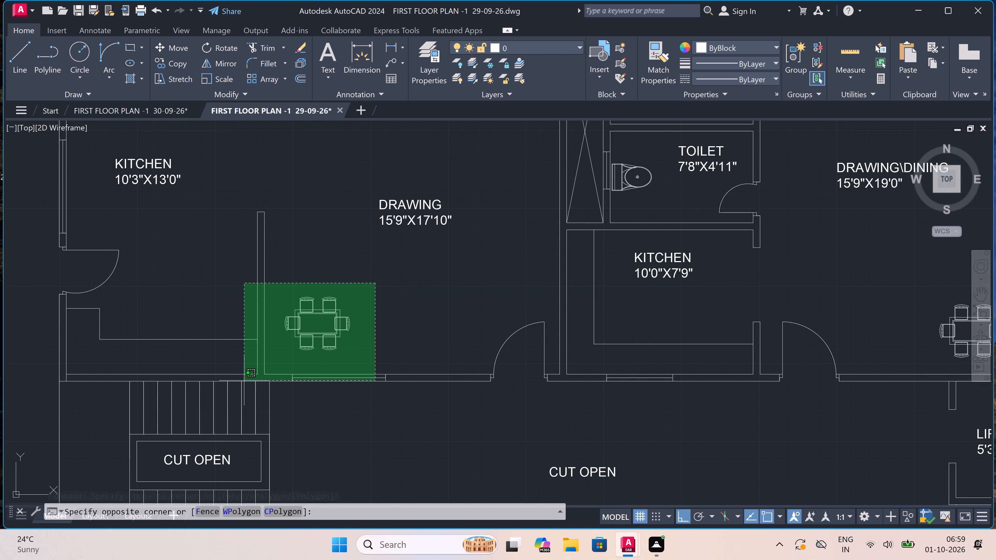
pyautogui.click(280, 353)
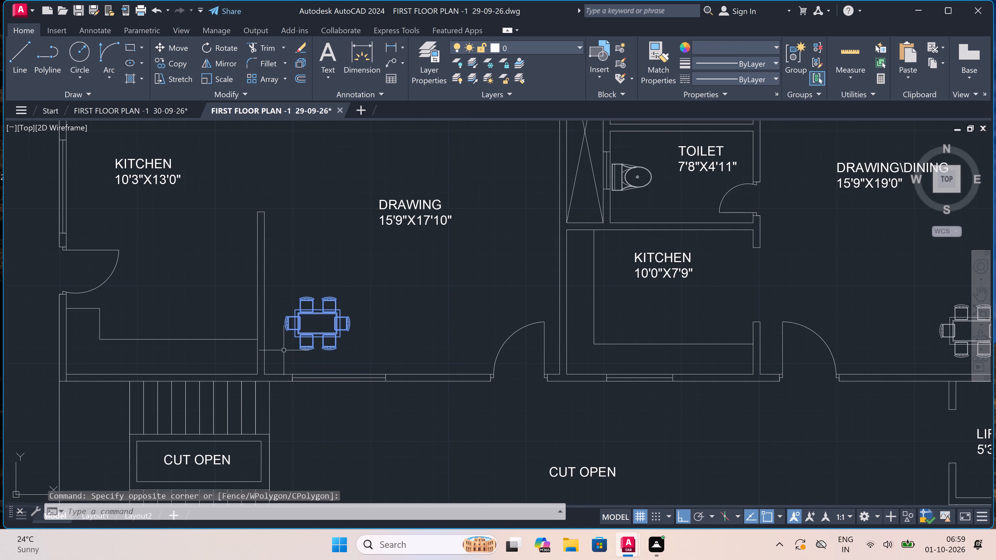
pyautogui.scroll(-4, 383, 288)
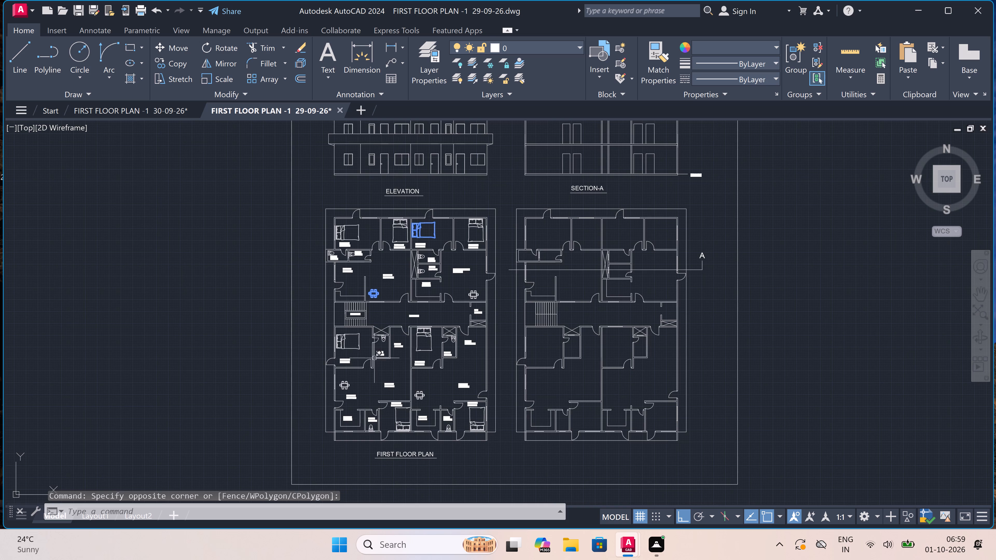
pyautogui.scroll(2, 374, 358)
pyautogui.scroll(3, 388, 305)
pyautogui.doubleClick(399, 296)
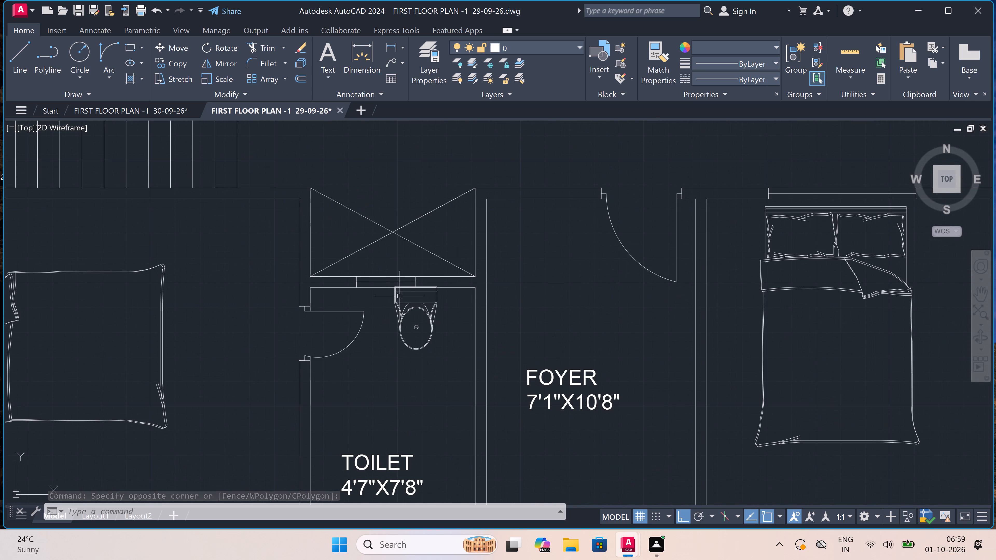
pyautogui.click(395, 326)
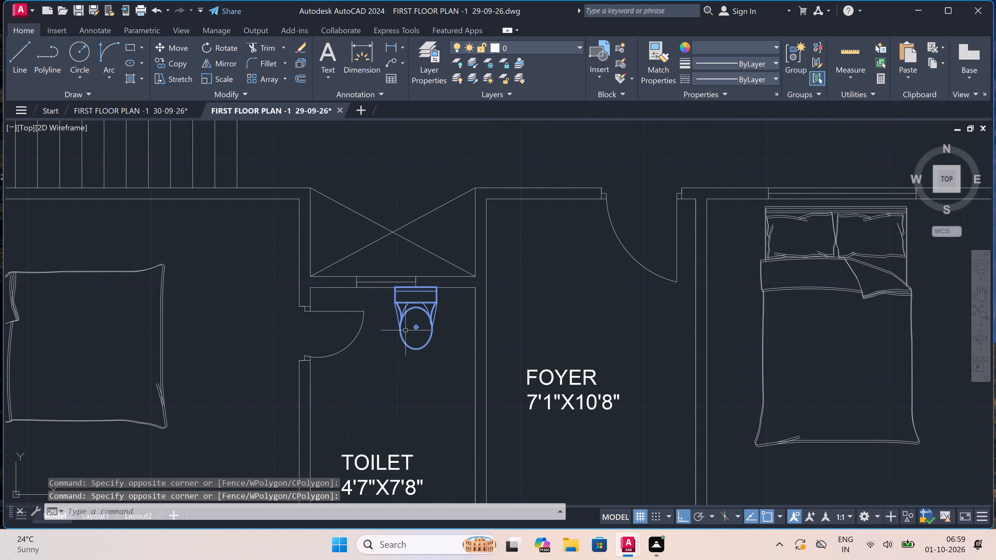
pyautogui.hotkey('ctrl', 'c')
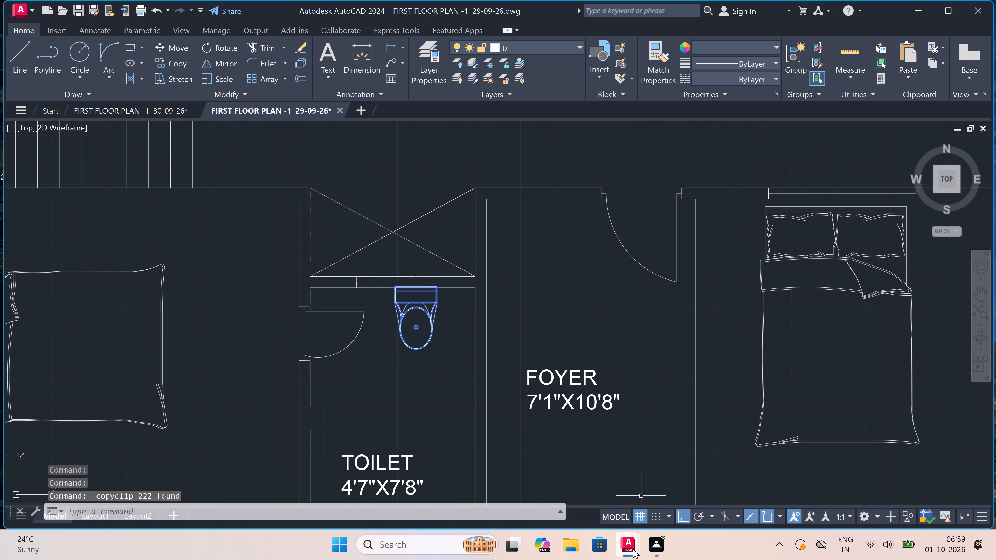
# Switch to the FIRST FLOOR PLAN -1 30-09-26 drawing and paste the copied furniture in the empty space left of the plan.
pyautogui.click(595, 481)
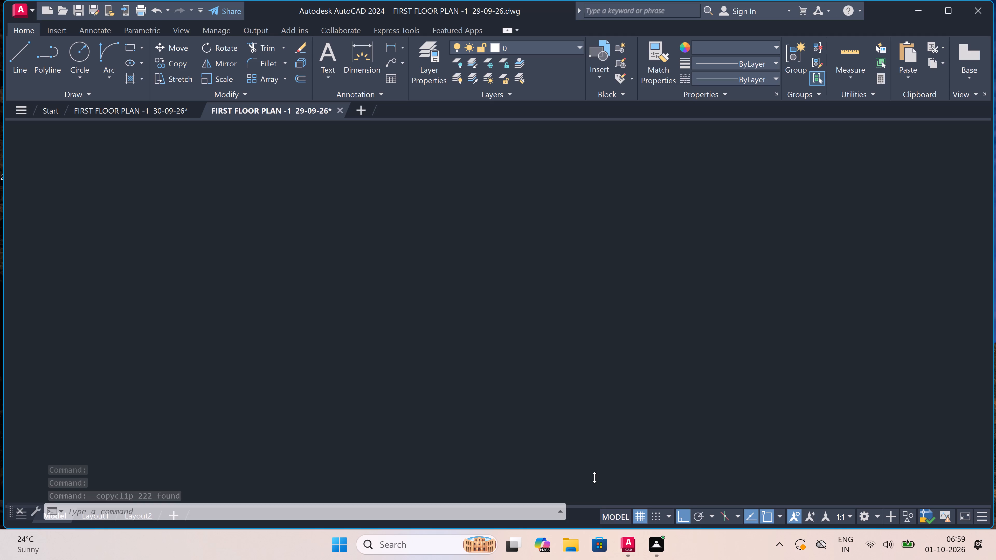
pyautogui.hotkey('ctrl', 'v')
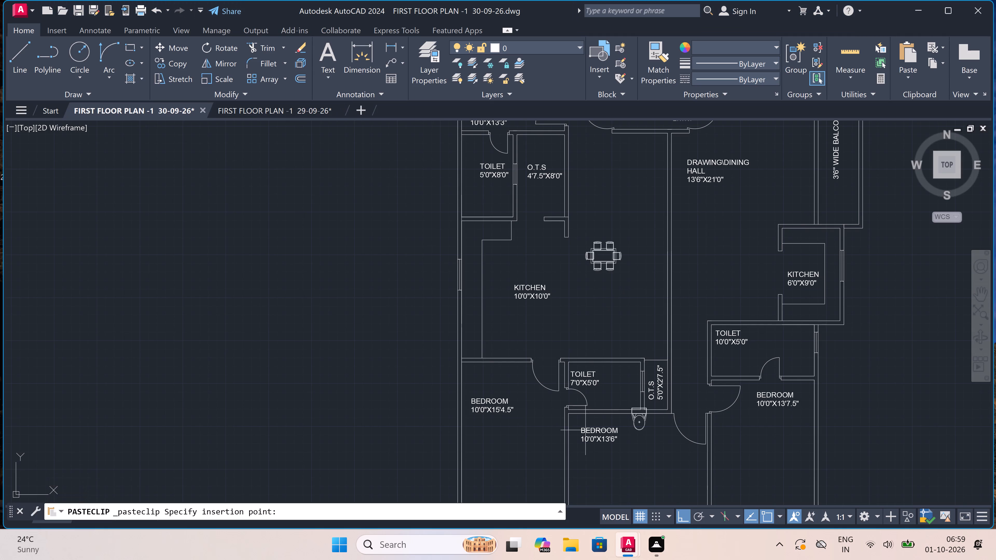
pyautogui.scroll(-2, 228, 416)
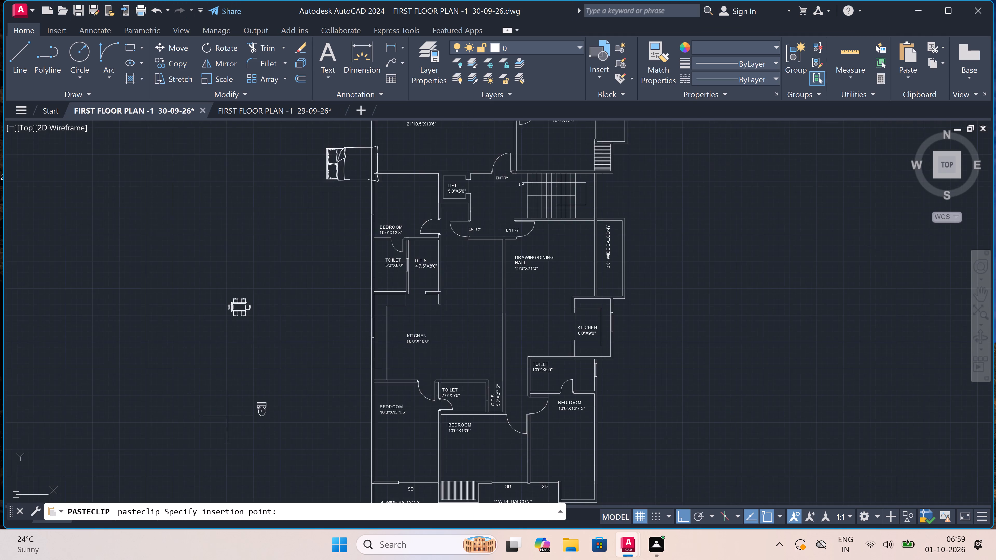
pyautogui.click(185, 403)
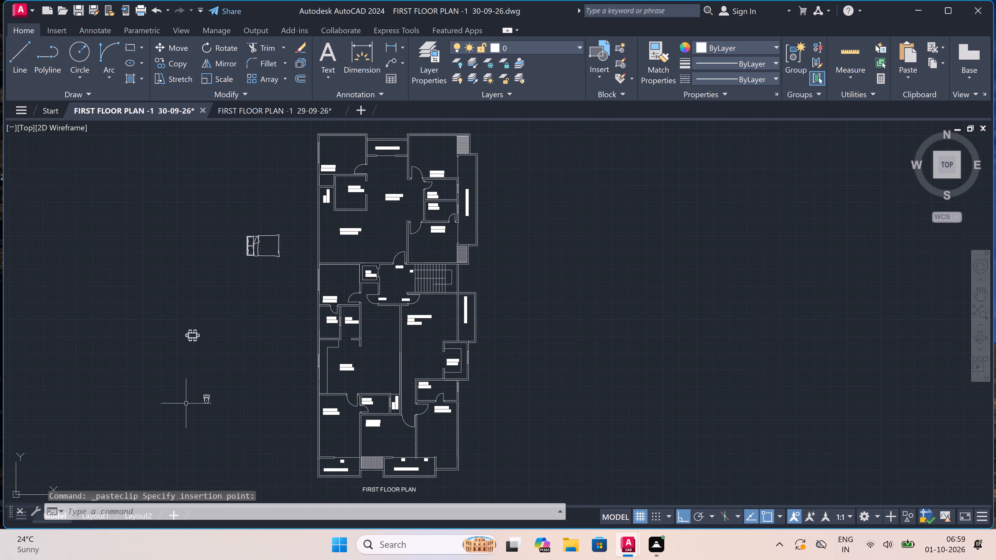
# Copy the pasted bed with Ortho off into the 10'0"X13'3" bedroom, its headboard against the left outer wall at the window.
pyautogui.scroll(1, 238, 244)
pyautogui.scroll(2, 273, 193)
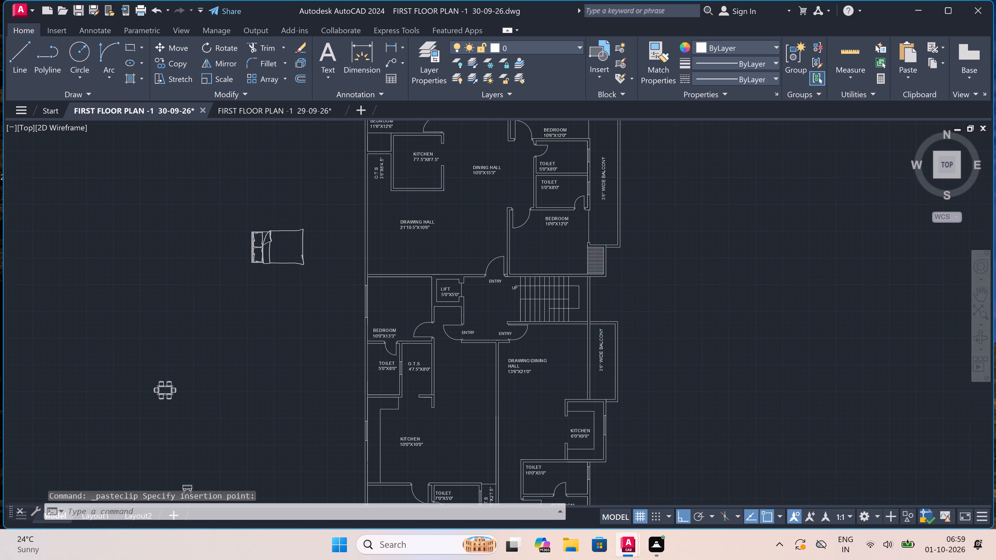
pyautogui.scroll(-1, 390, 217)
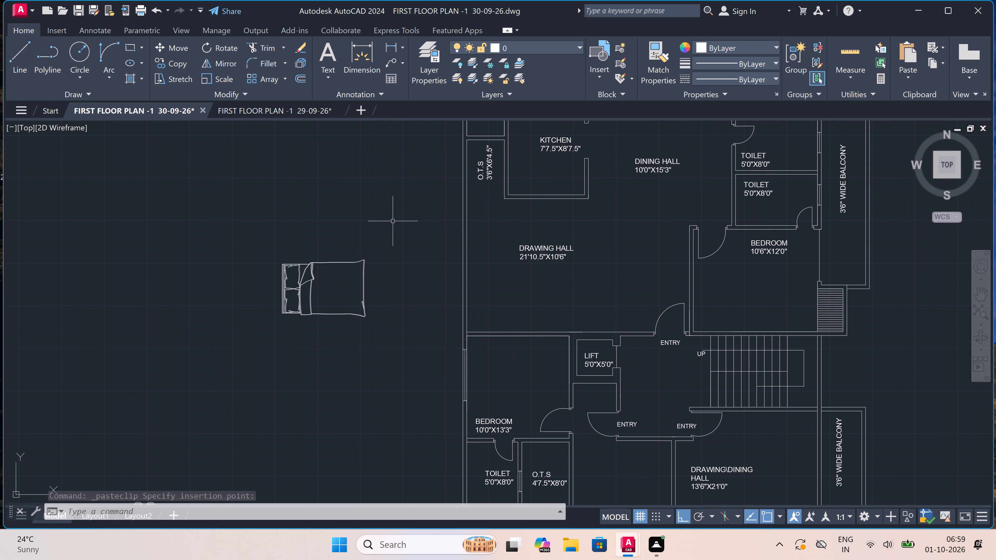
pyautogui.click(393, 222)
pyautogui.click(99, 438)
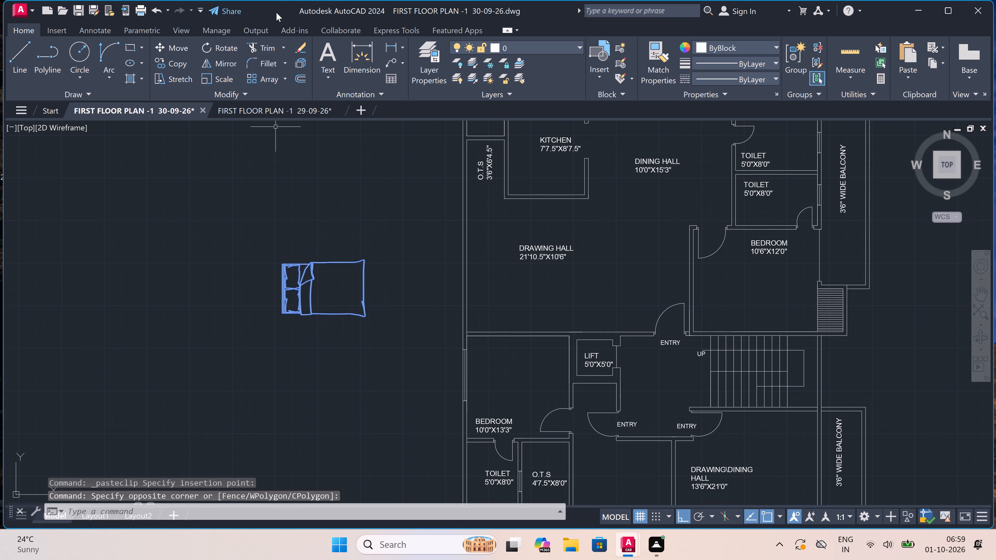
pyautogui.click(170, 62)
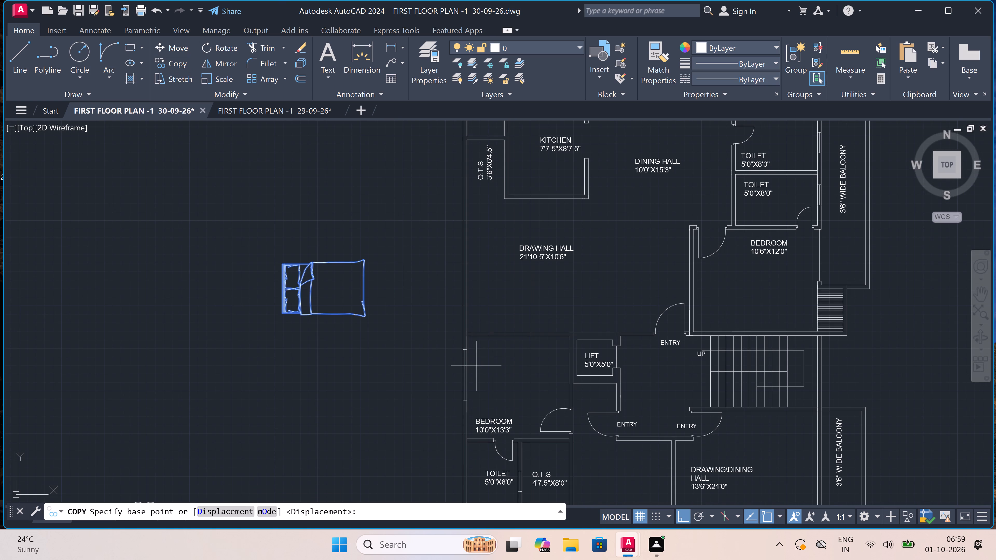
pyautogui.click(279, 291)
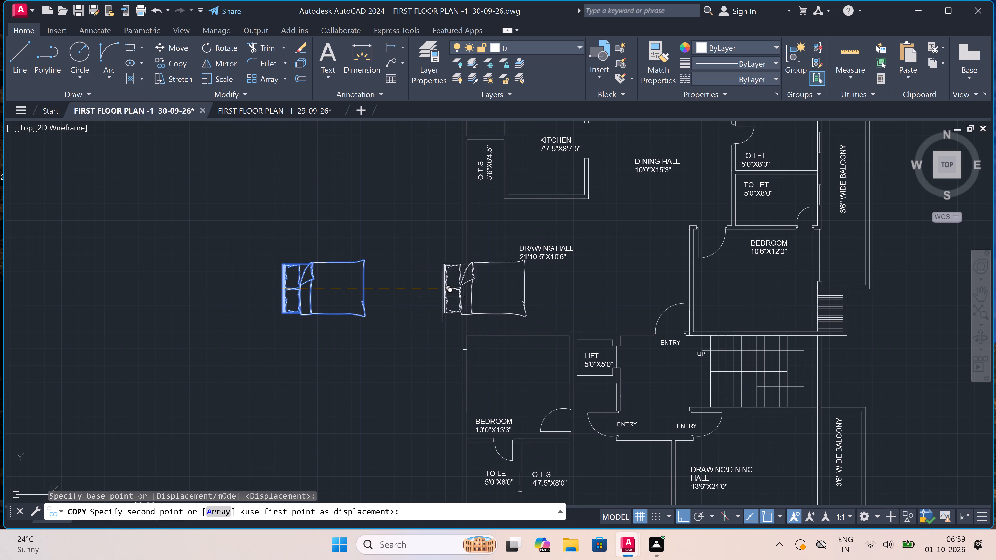
pyautogui.press('F8')
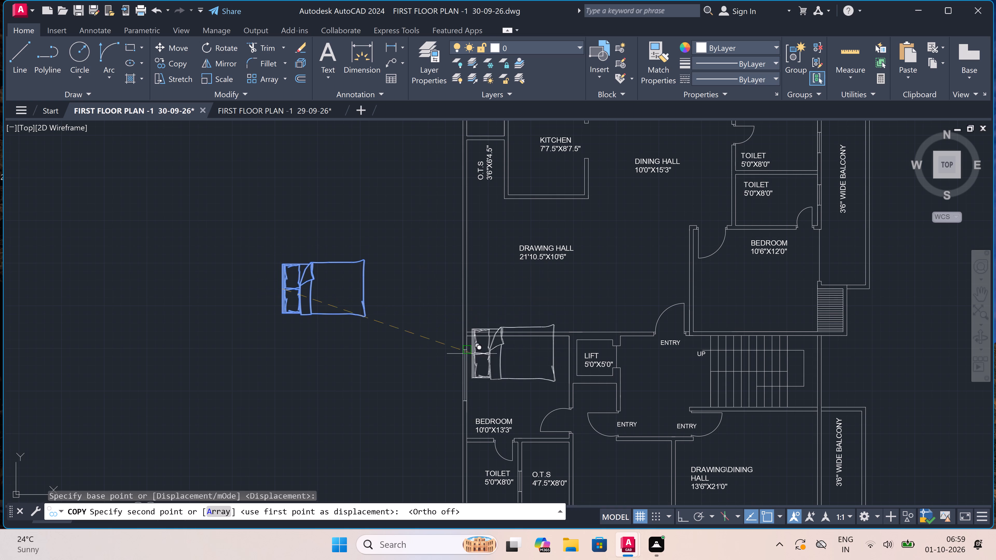
pyautogui.scroll(4, 469, 385)
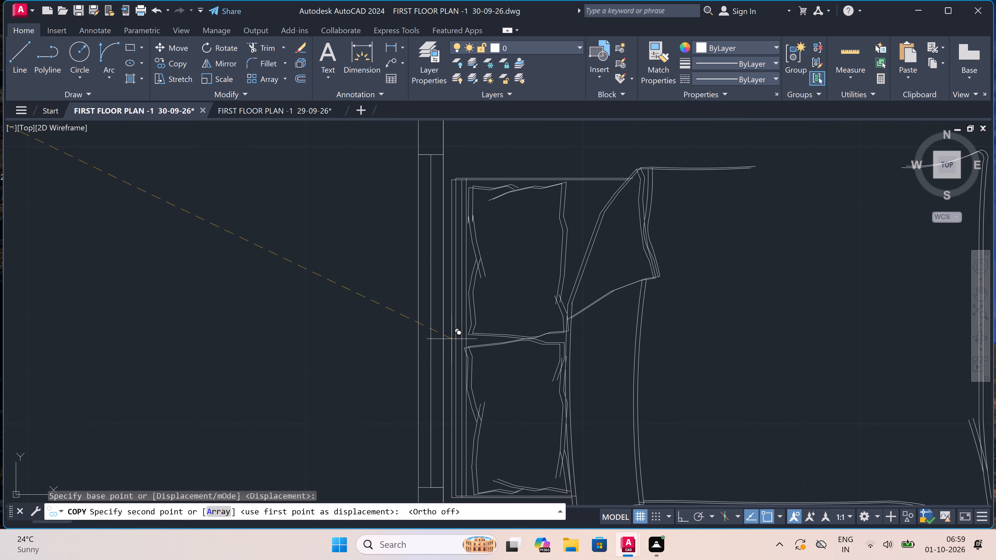
pyautogui.click(452, 337)
# Place another copy of the bed in the 11'6"X12'6" bedroom, its headboard against the left outer wall.
pyautogui.scroll(-7, 446, 333)
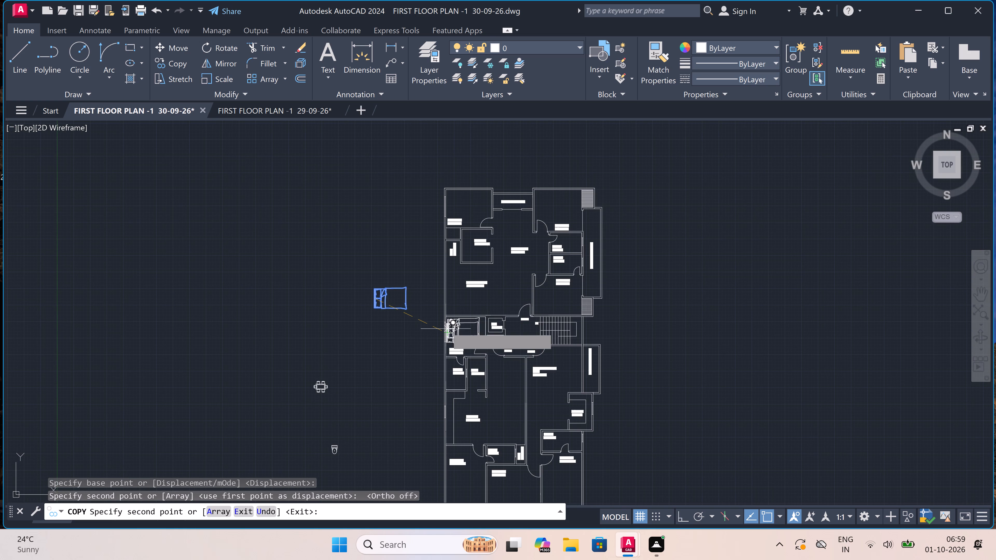
pyautogui.scroll(4, 444, 177)
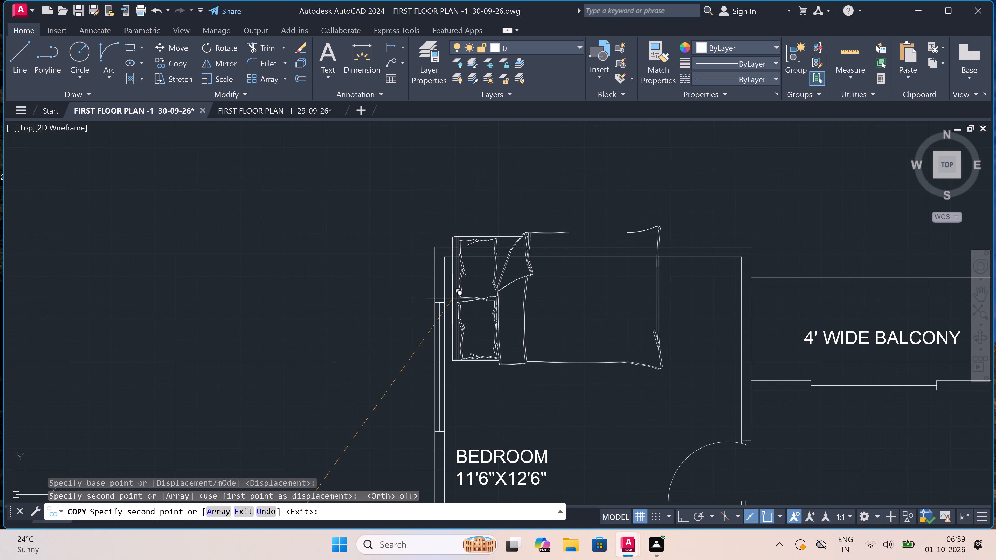
pyautogui.click(452, 363)
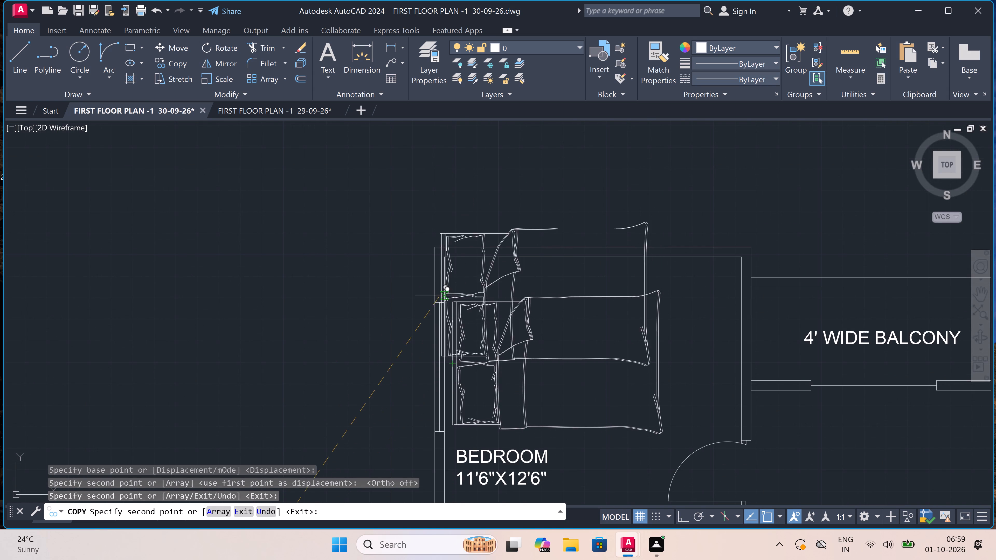
# Place another copy of the bed in the 10'0"X15'4.5" bedroom below its label, its headboard against the left outer wall.
pyautogui.scroll(-7, 440, 291)
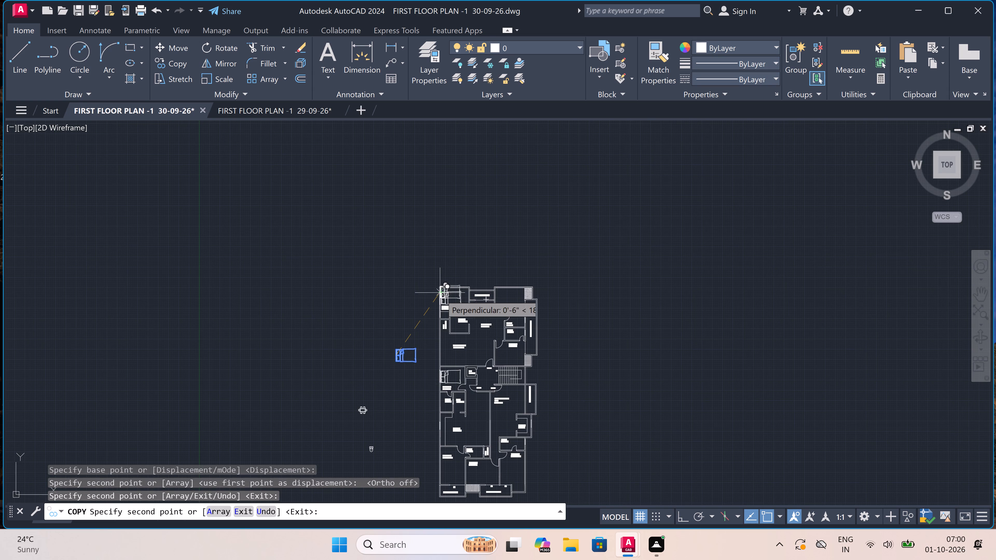
pyautogui.scroll(2, 448, 530)
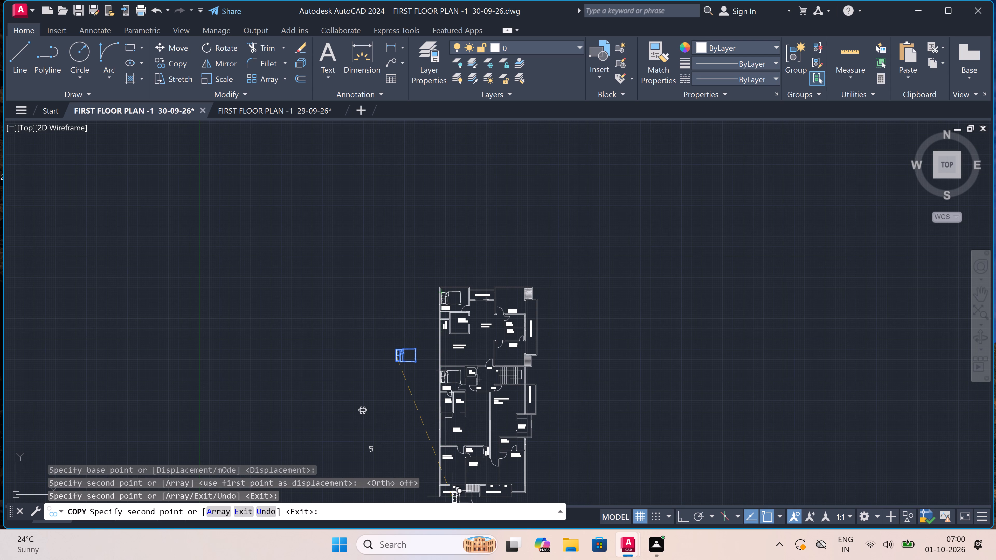
pyautogui.scroll(-2, 449, 436)
pyautogui.scroll(4, 450, 452)
pyautogui.scroll(1, 405, 463)
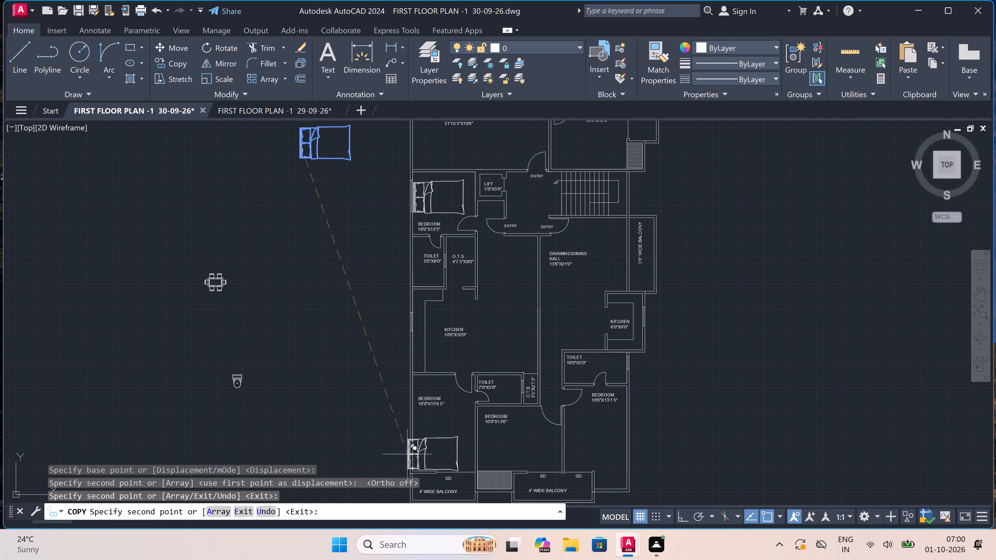
pyautogui.scroll(1, 405, 463)
pyautogui.scroll(-1, 455, 369)
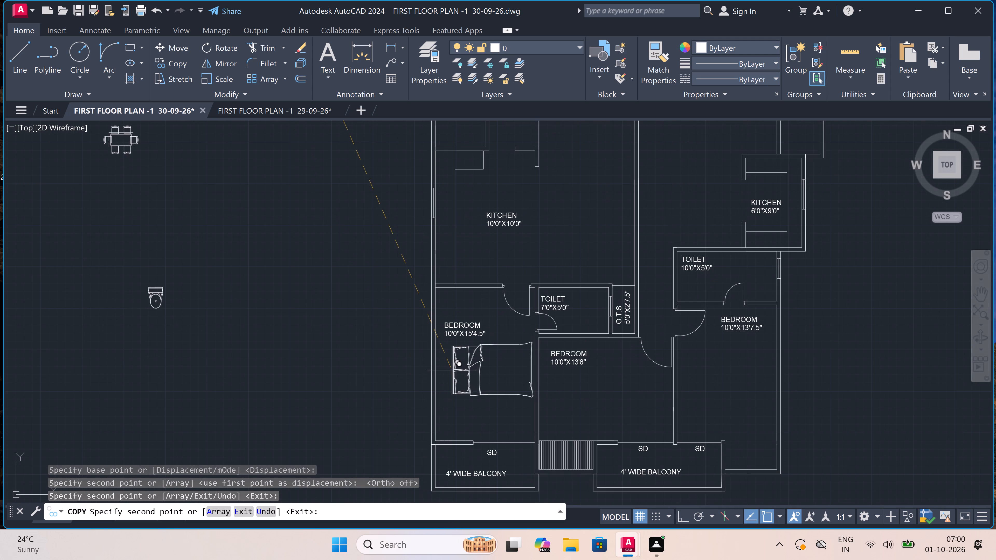
pyautogui.scroll(2, 439, 373)
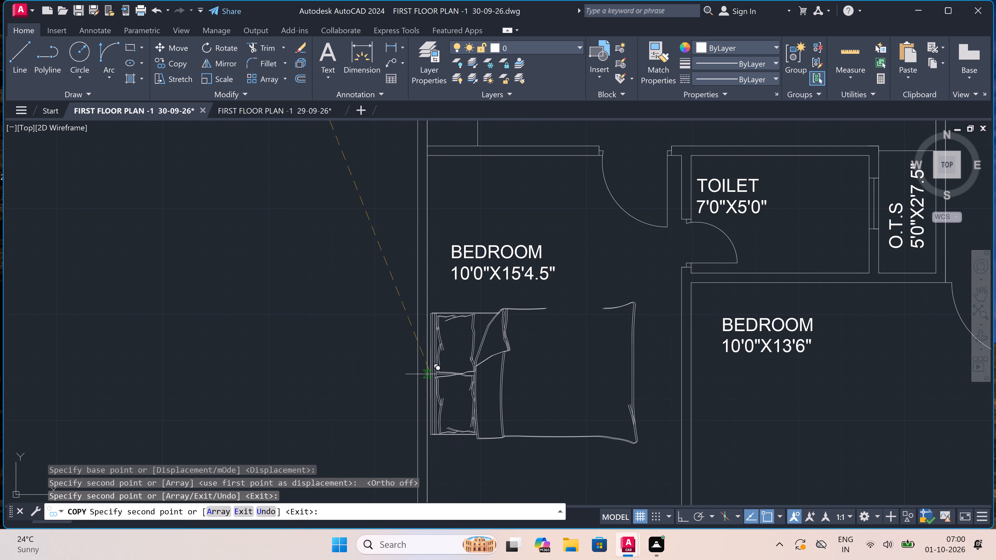
pyautogui.click(431, 374)
# Place a last copy of this bed in the 10'0"X13'6" bedroom, its headboard against the left wall, and end the copying.
pyautogui.scroll(-4, 407, 364)
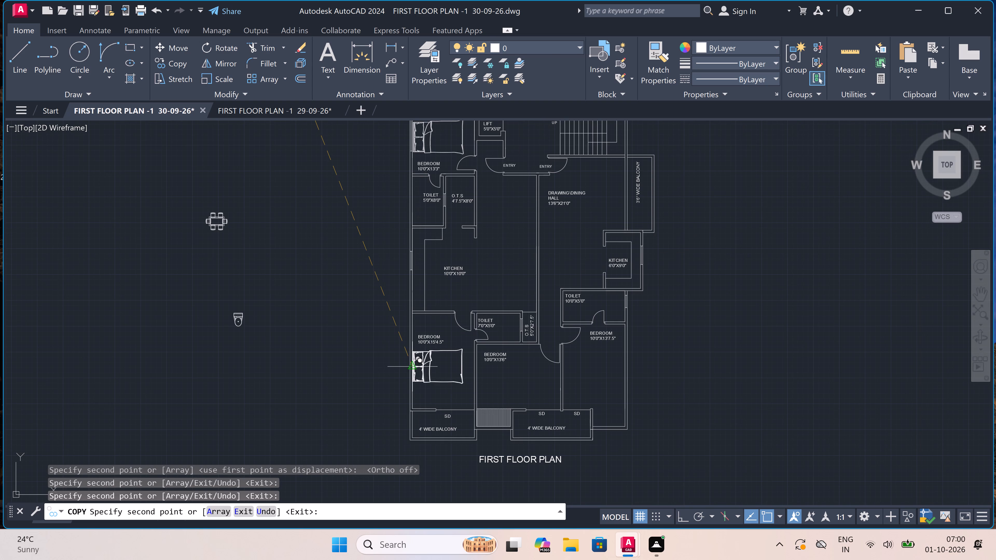
pyautogui.scroll(3, 492, 384)
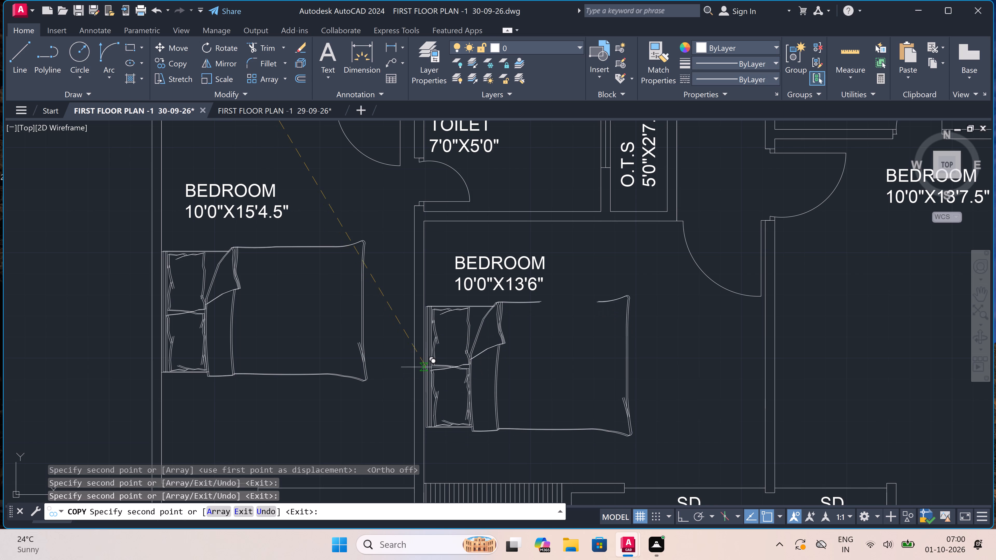
pyautogui.click(426, 360)
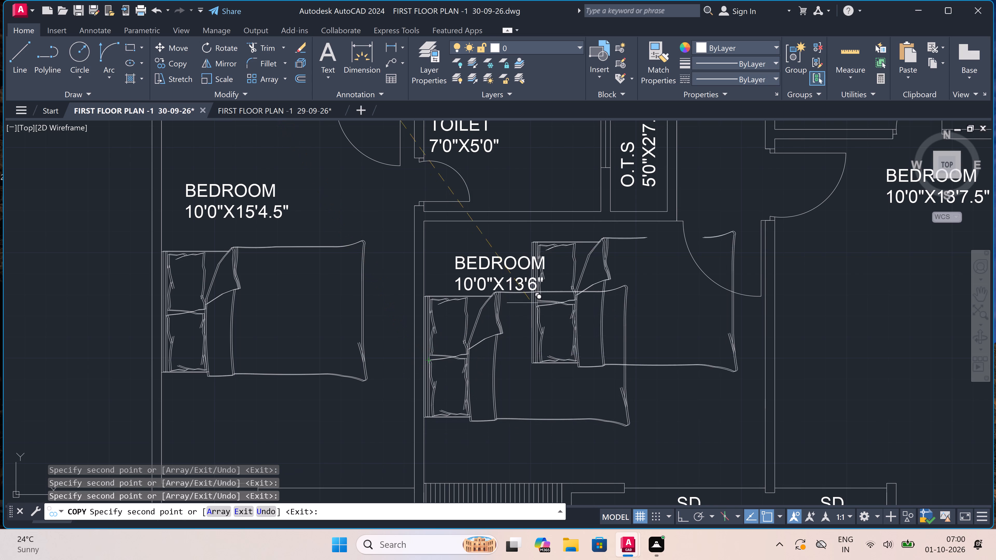
pyautogui.scroll(-5, 455, 318)
pyautogui.scroll(3, 481, 320)
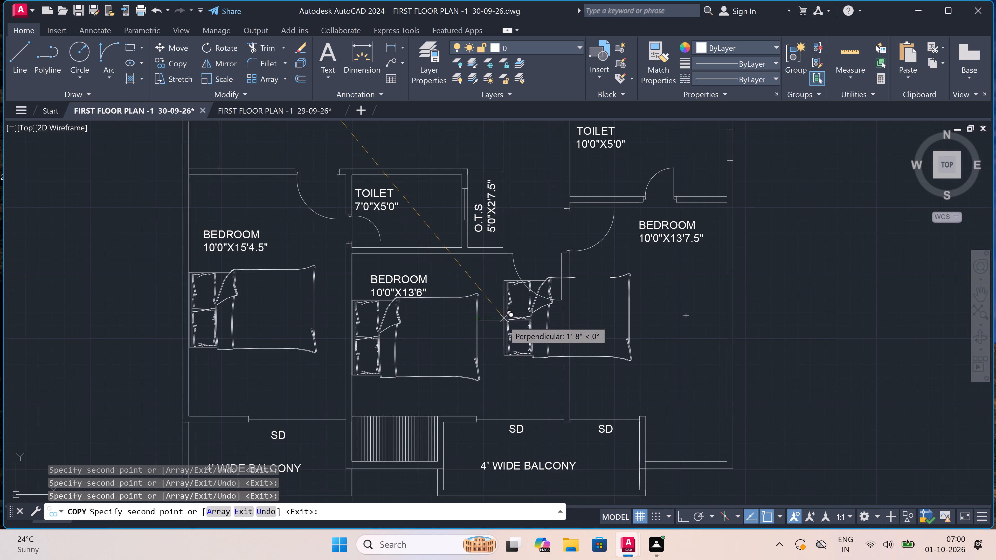
pyautogui.press('Escape')
# Rotate the spare bed outside the plan by 180° with Ortho on, so its headboard faces the plan.
pyautogui.scroll(-4, 504, 322)
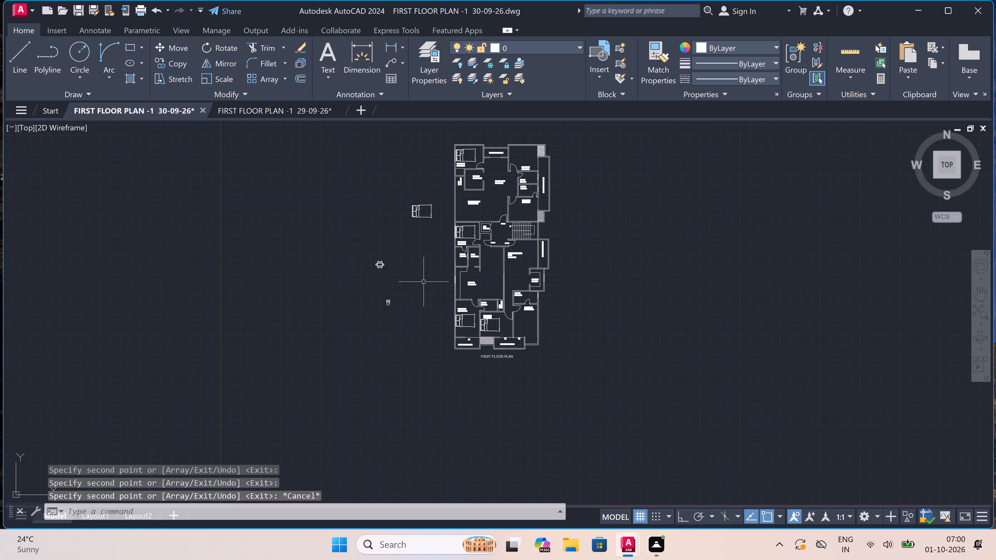
pyautogui.scroll(2, 421, 208)
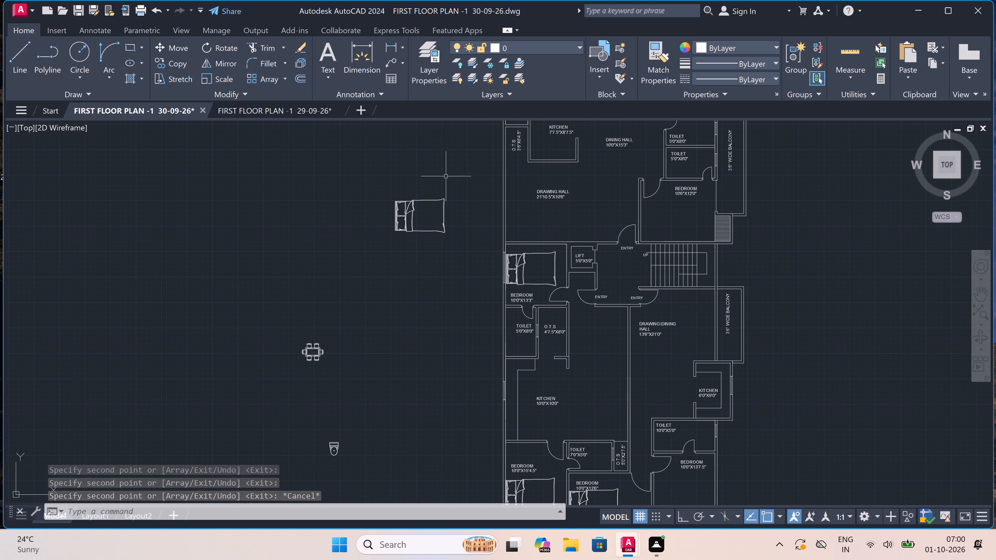
pyautogui.scroll(1, 446, 179)
pyautogui.click(469, 195)
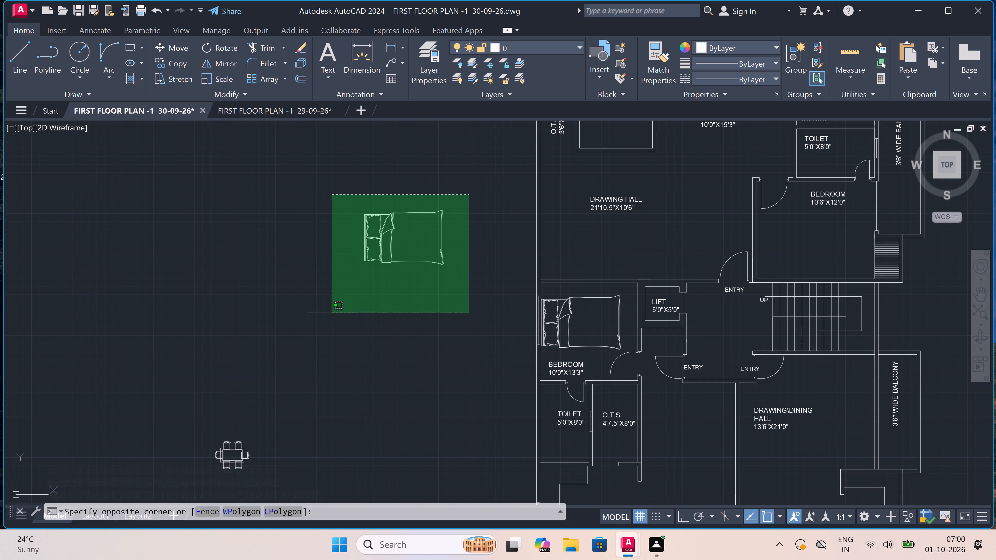
pyautogui.click(271, 351)
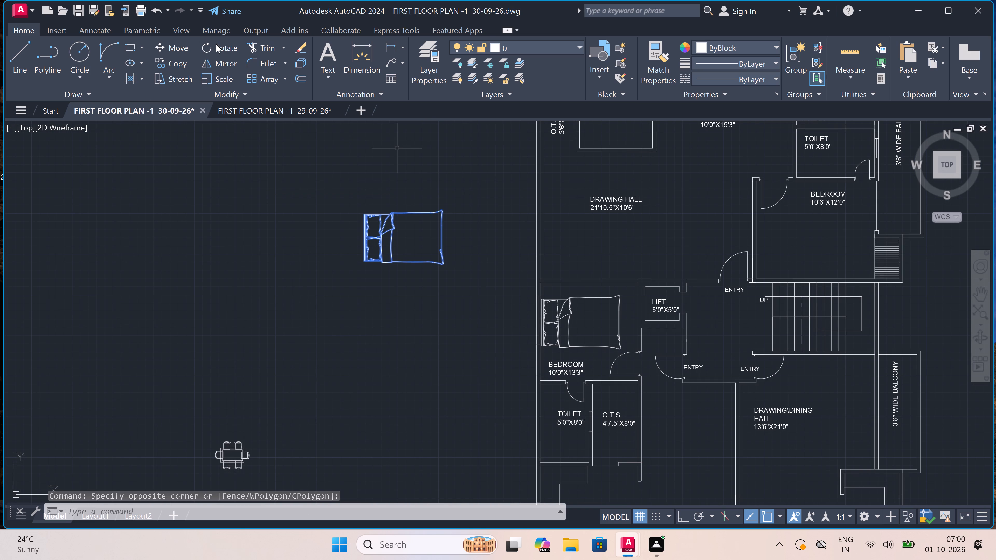
pyautogui.click(218, 46)
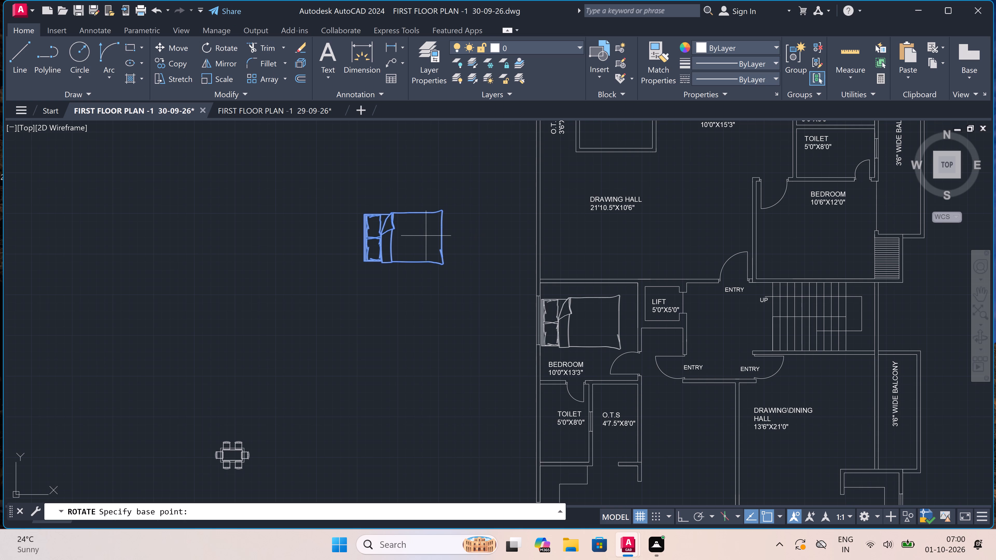
pyautogui.click(426, 236)
pyautogui.press('F8')
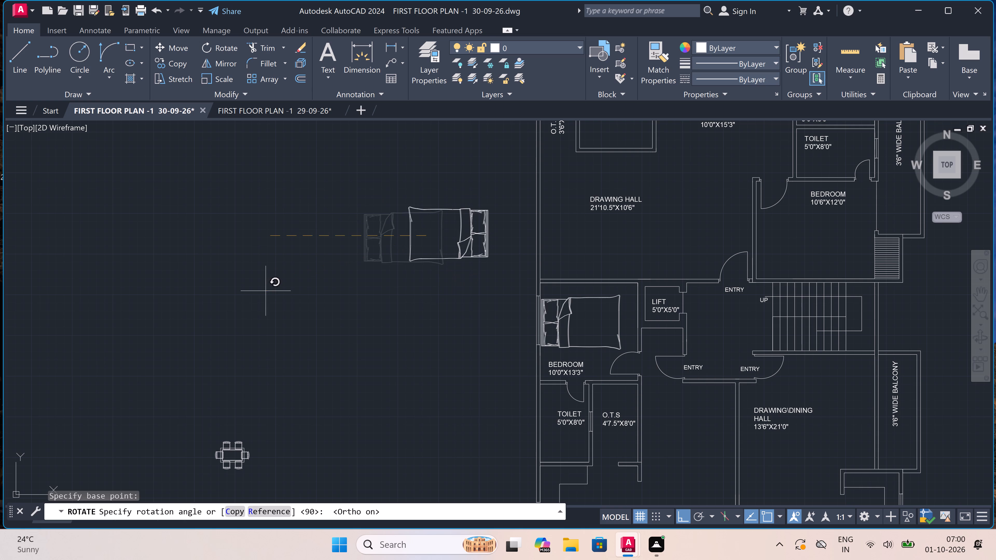
pyautogui.click(266, 286)
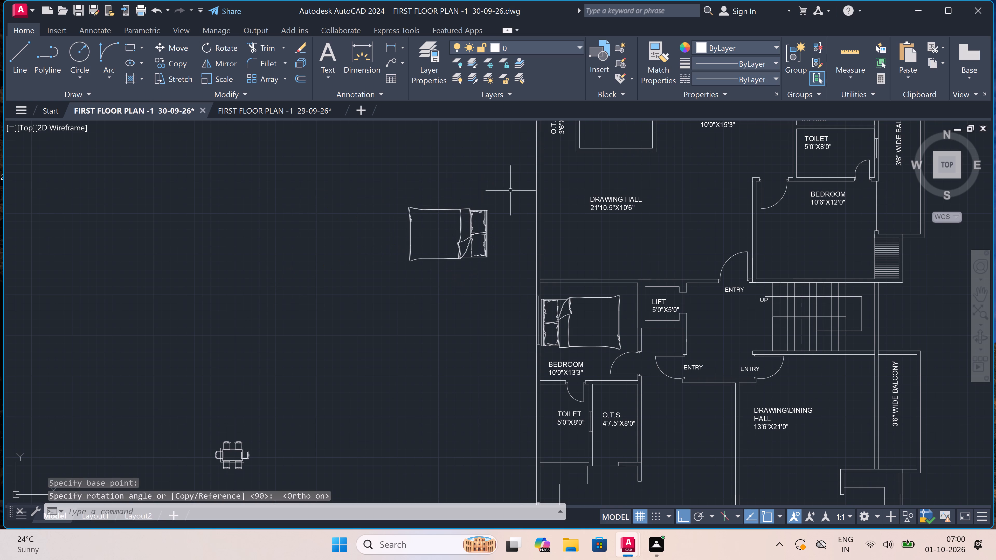
# Copy the rotated bed by its headboard midpoint with Ortho off into the 10'0"X13'7.5" bedroom, against the right outer wall.
pyautogui.click(510, 191)
pyautogui.click(355, 285)
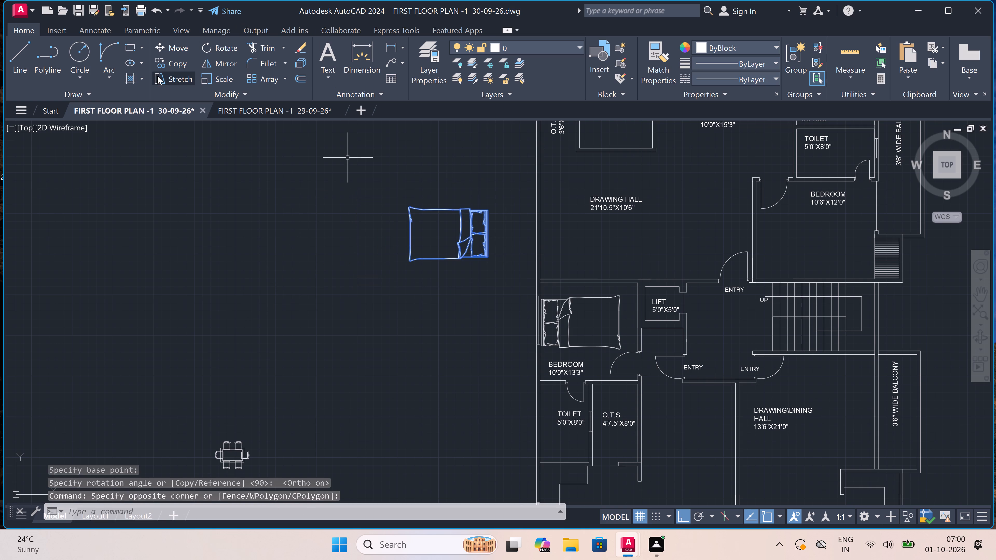
pyautogui.click(170, 66)
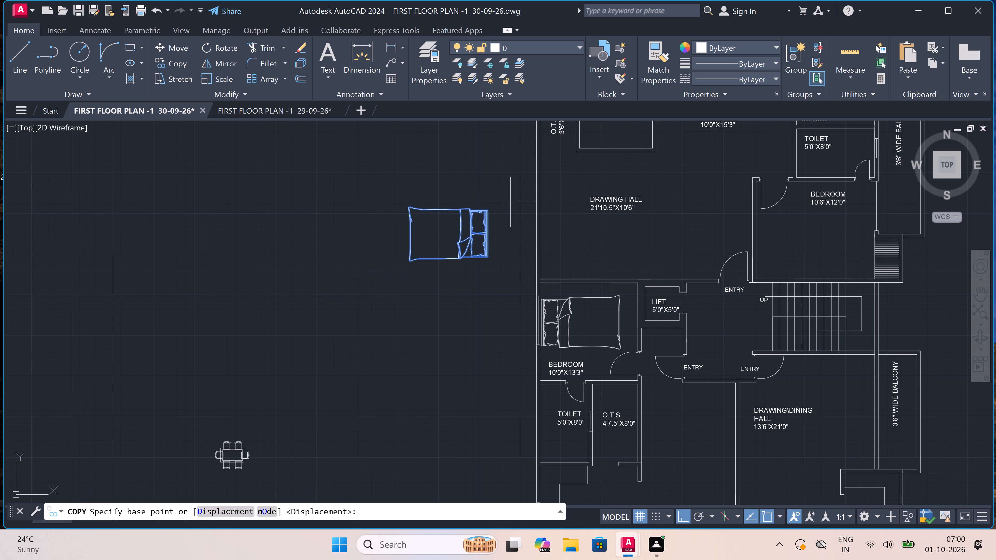
pyautogui.click(487, 233)
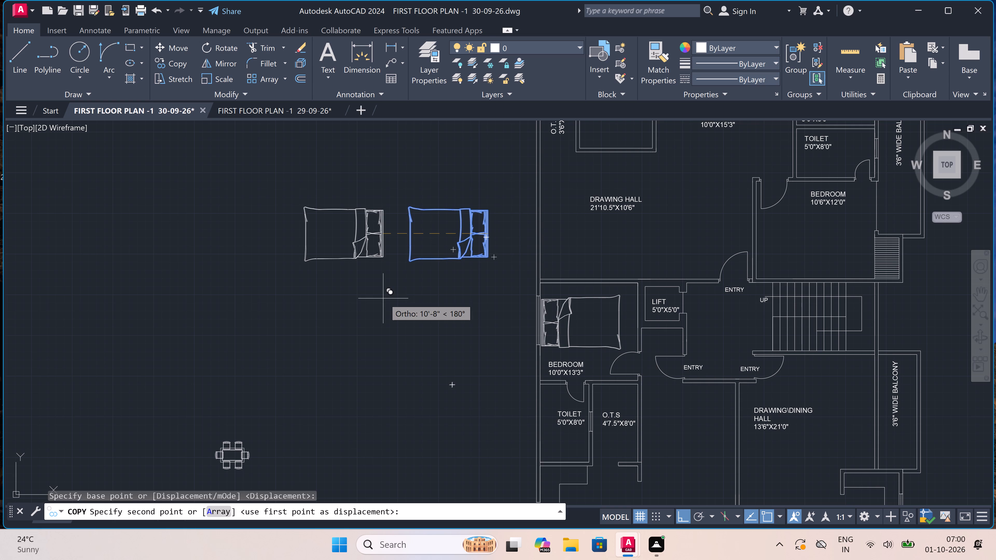
pyautogui.press('F8')
pyautogui.scroll(-3, 383, 298)
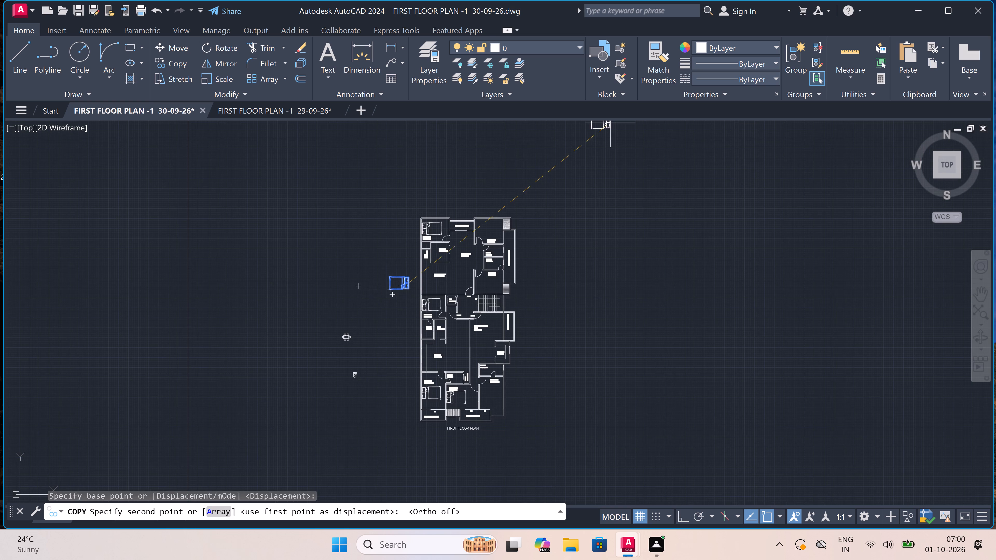
pyautogui.scroll(3, 610, 124)
pyautogui.scroll(-3, 467, 211)
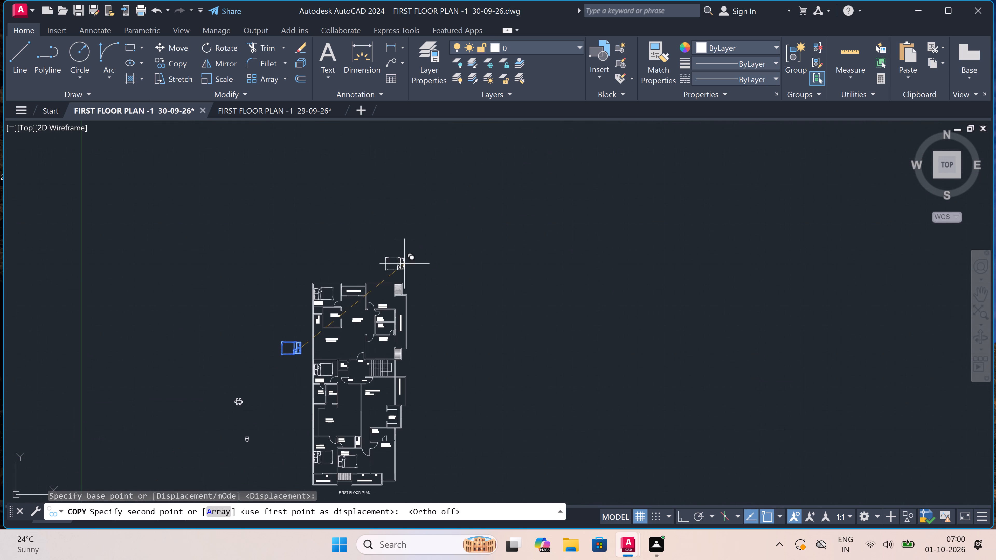
pyautogui.scroll(3, 386, 276)
pyautogui.scroll(2, 385, 362)
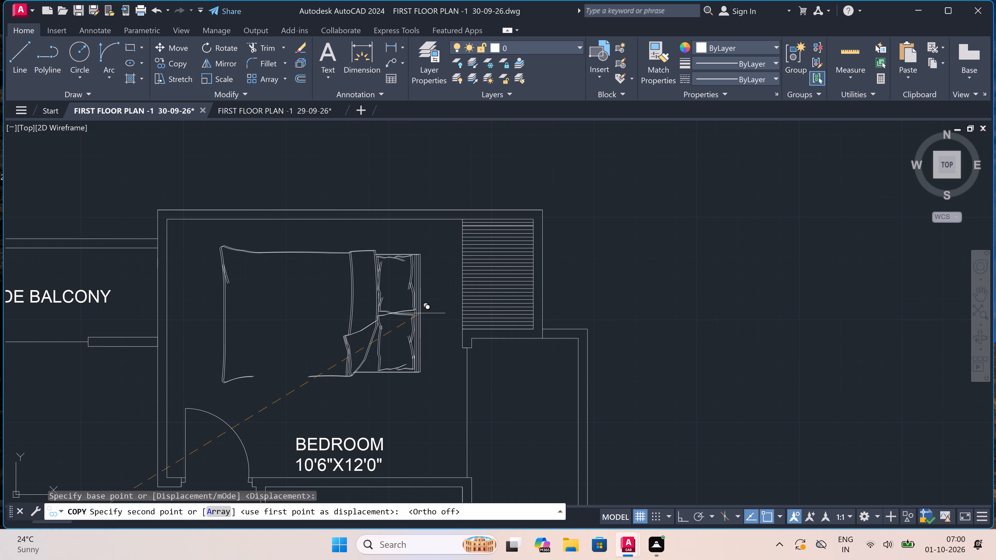
pyautogui.scroll(-6, 423, 307)
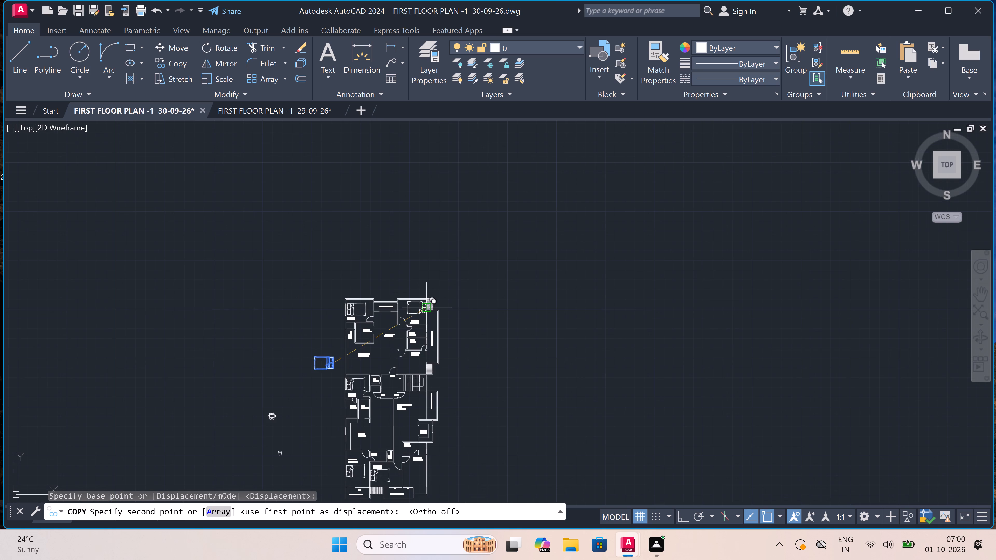
pyautogui.scroll(3, 418, 446)
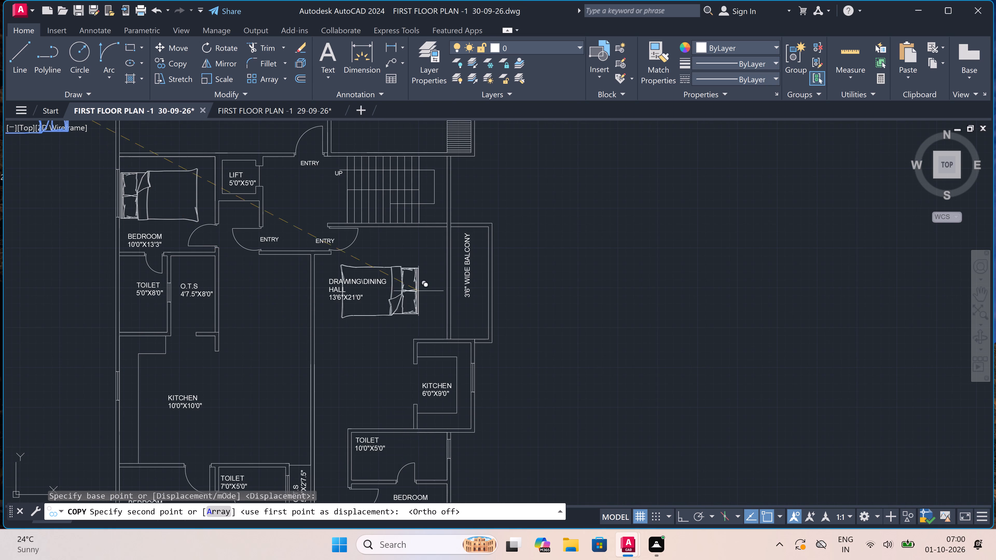
pyautogui.scroll(-4, 418, 212)
pyautogui.scroll(3, 422, 279)
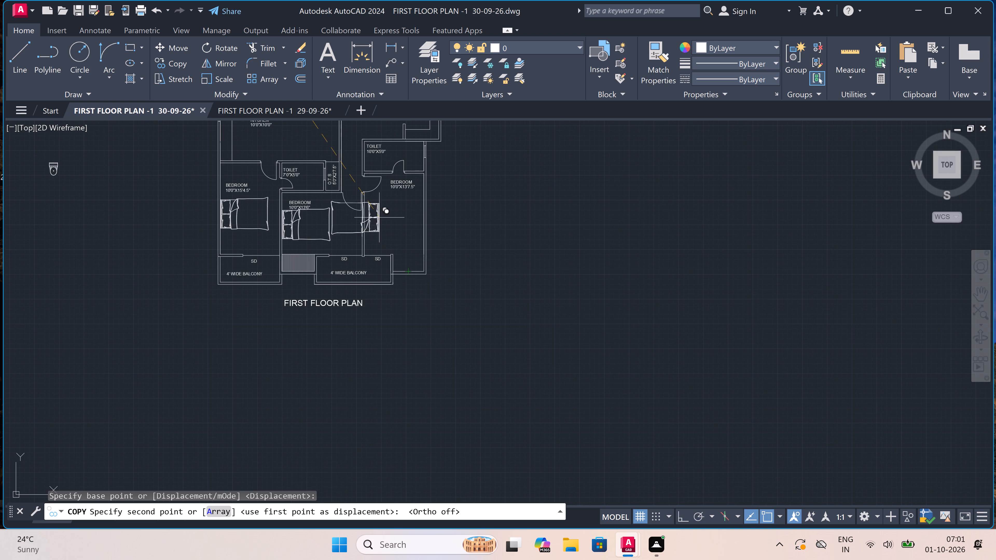
pyautogui.scroll(2, 375, 193)
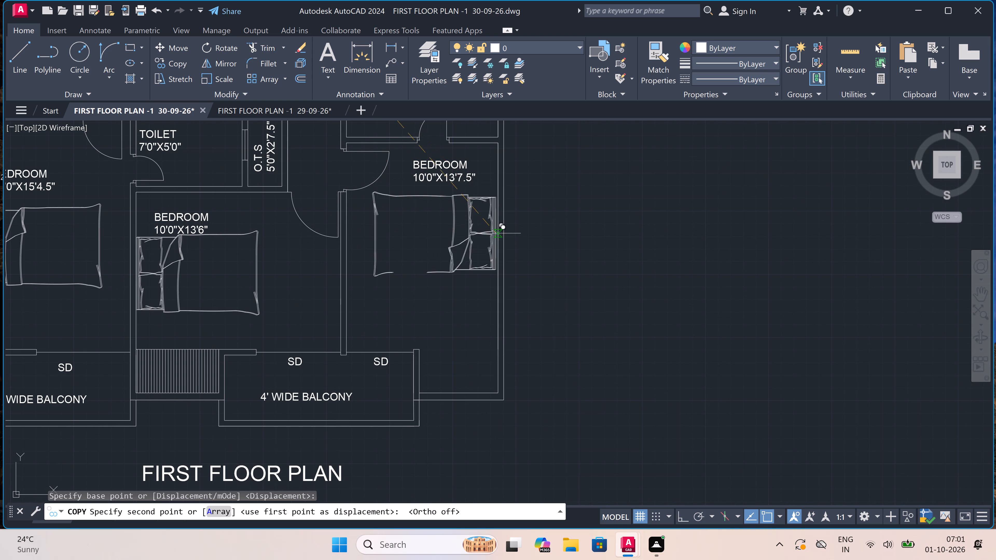
pyautogui.click(495, 261)
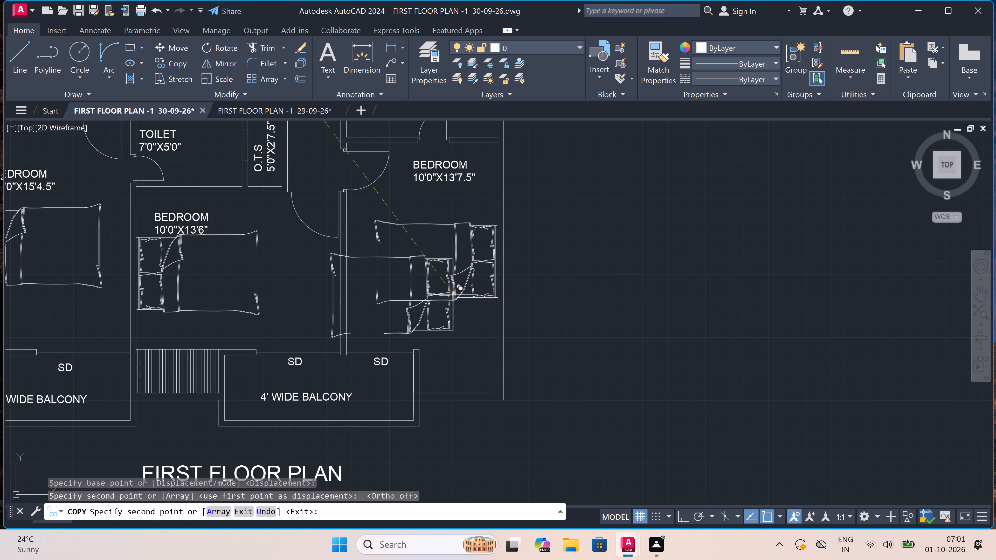
# End the copying and rotate the spare bed outside the plan by 90° with Ortho on, so its headboard is at the top.
pyautogui.scroll(-2, 453, 295)
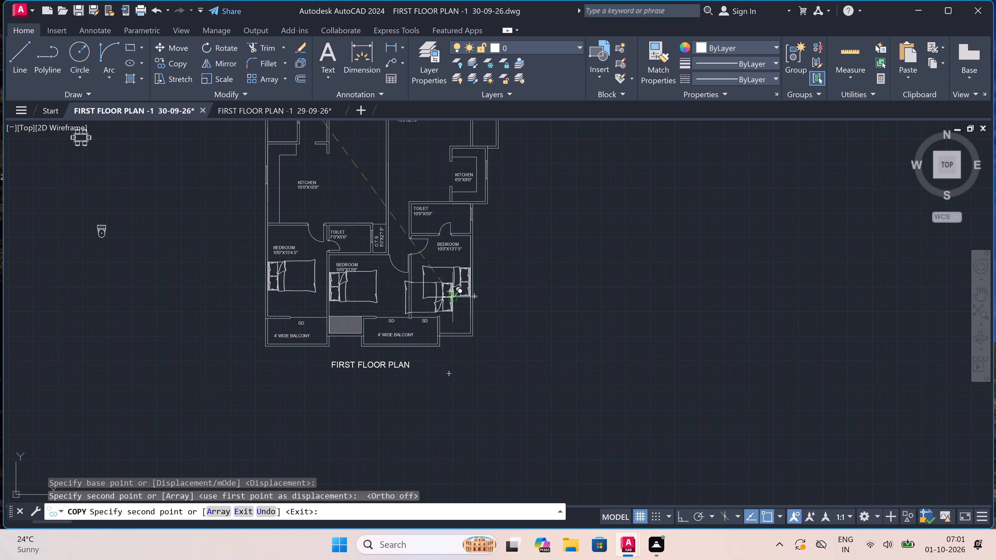
pyautogui.scroll(-2, 439, 323)
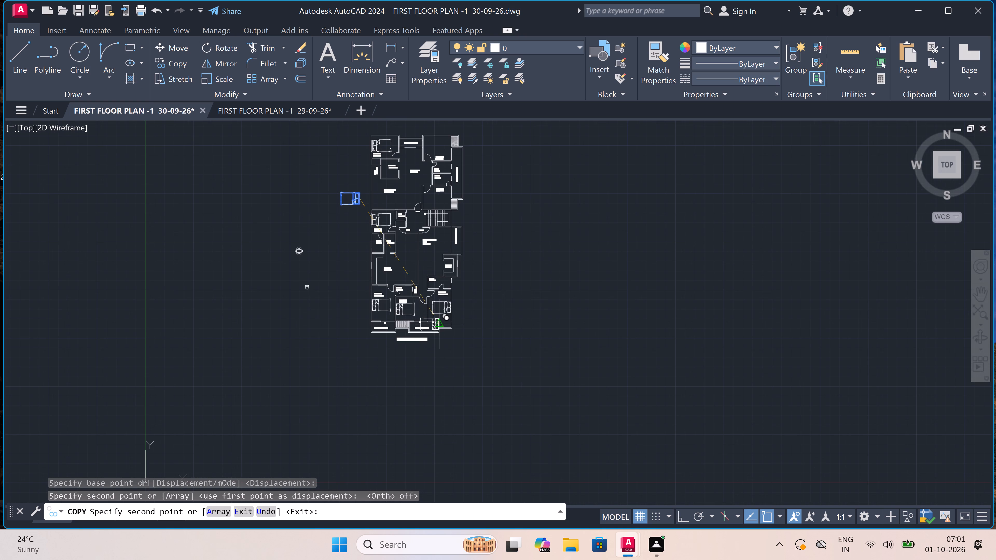
pyautogui.scroll(3, 433, 243)
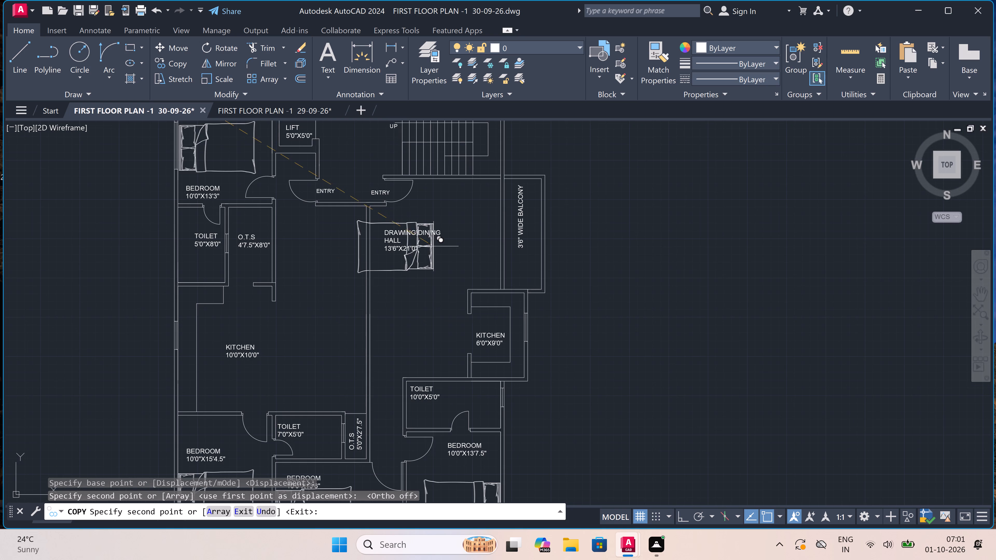
pyautogui.scroll(-1, 433, 247)
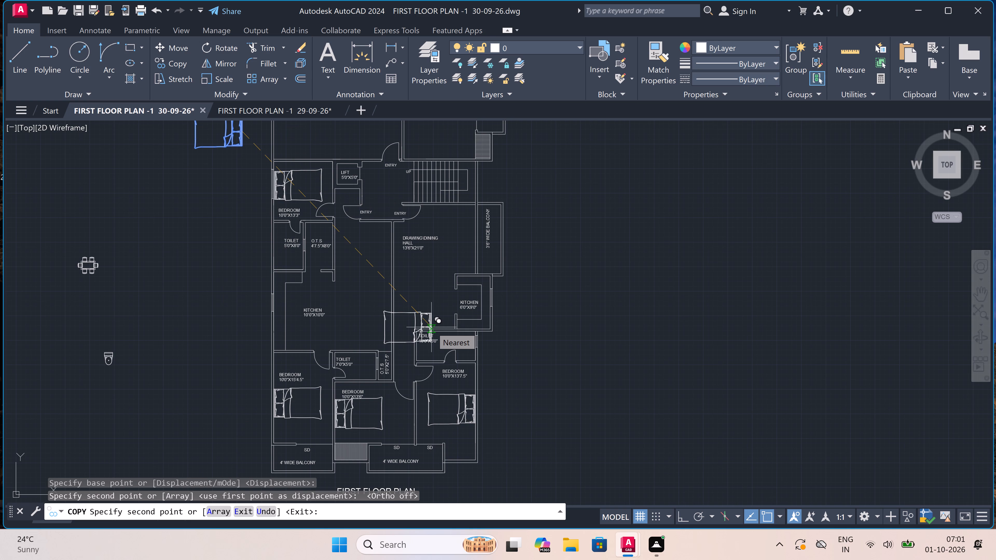
pyautogui.scroll(-3, 431, 328)
pyautogui.scroll(4, 361, 258)
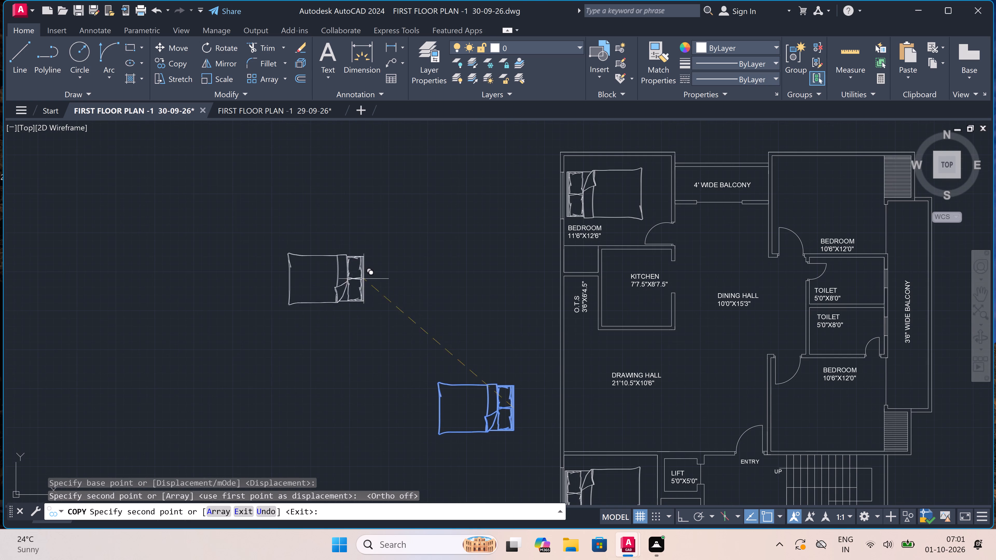
pyautogui.press('Escape')
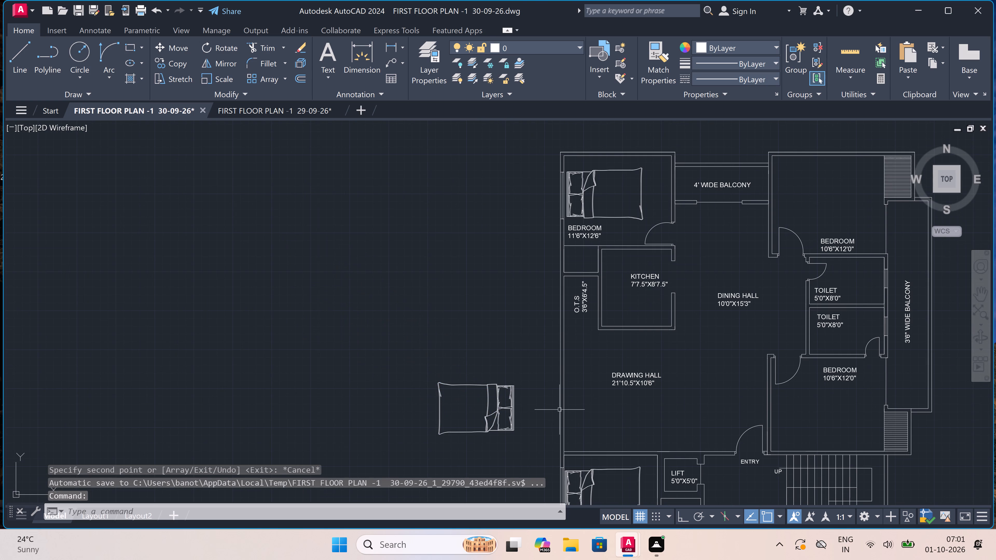
pyautogui.click(541, 377)
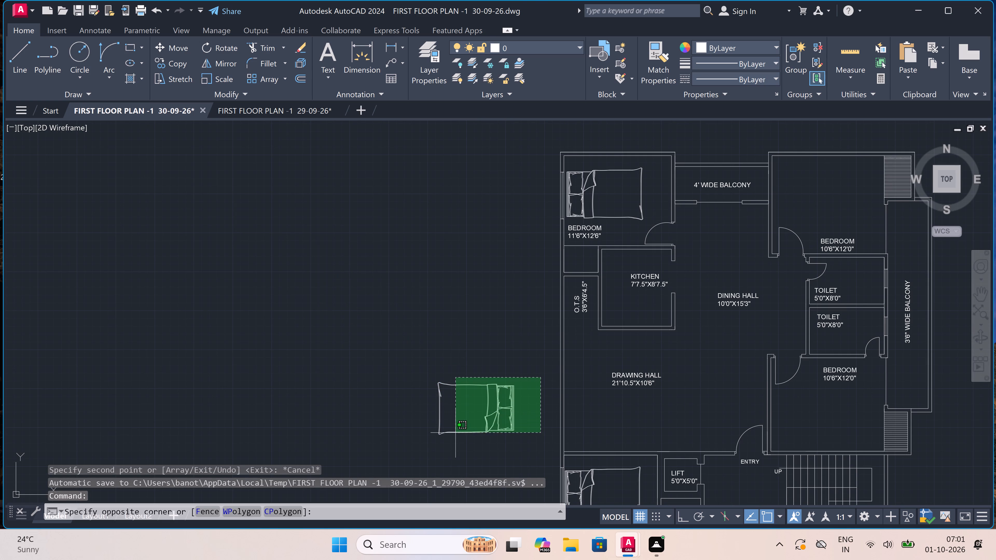
pyautogui.click(420, 447)
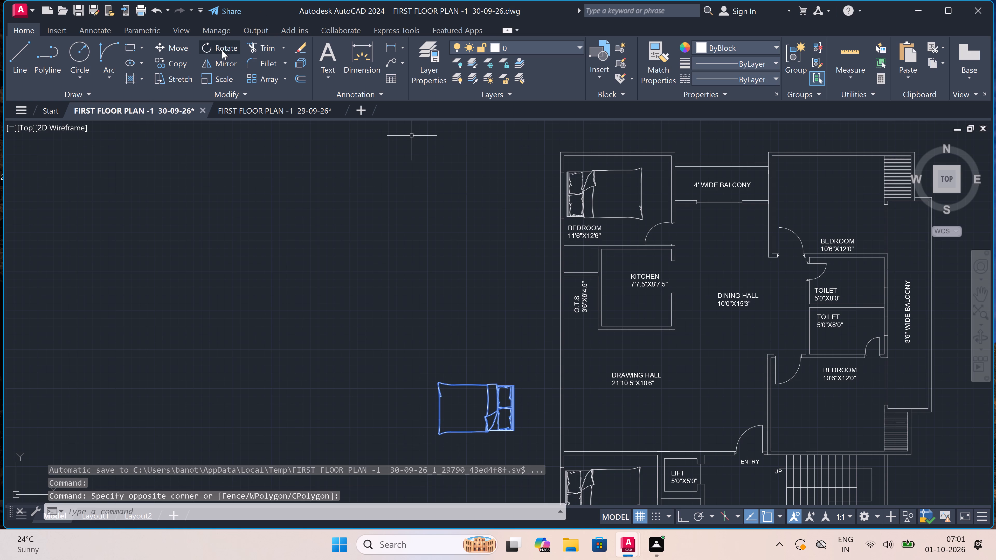
pyautogui.click(222, 50)
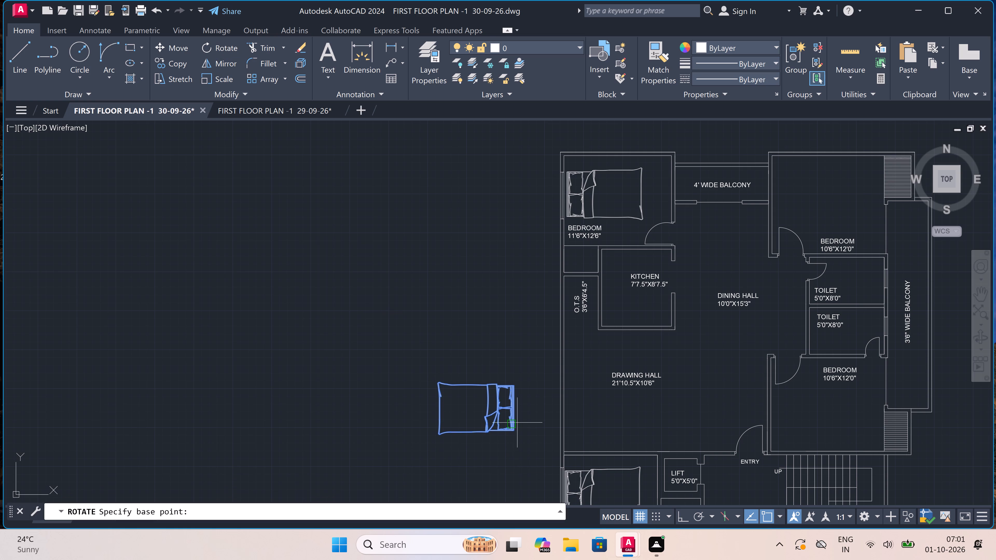
pyautogui.click(507, 401)
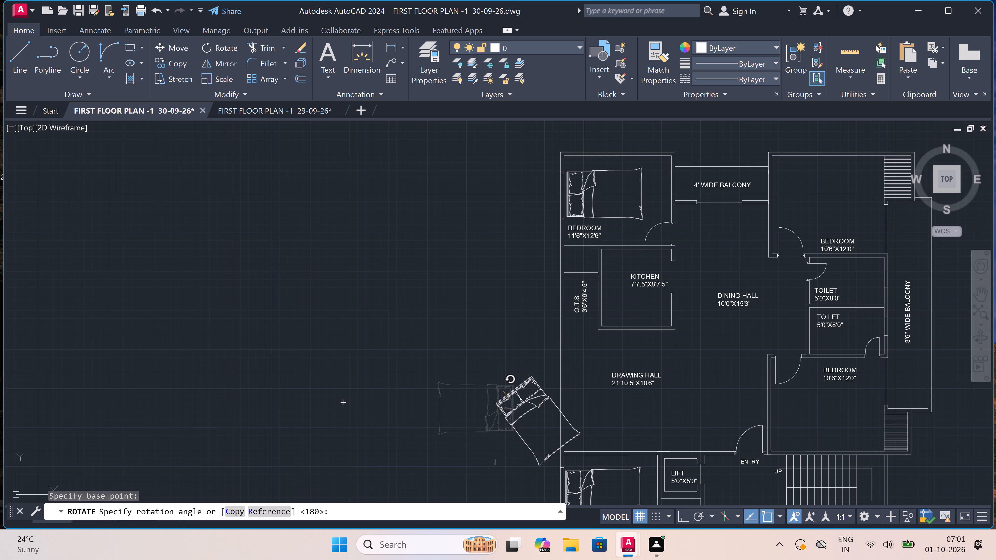
pyautogui.press('F8')
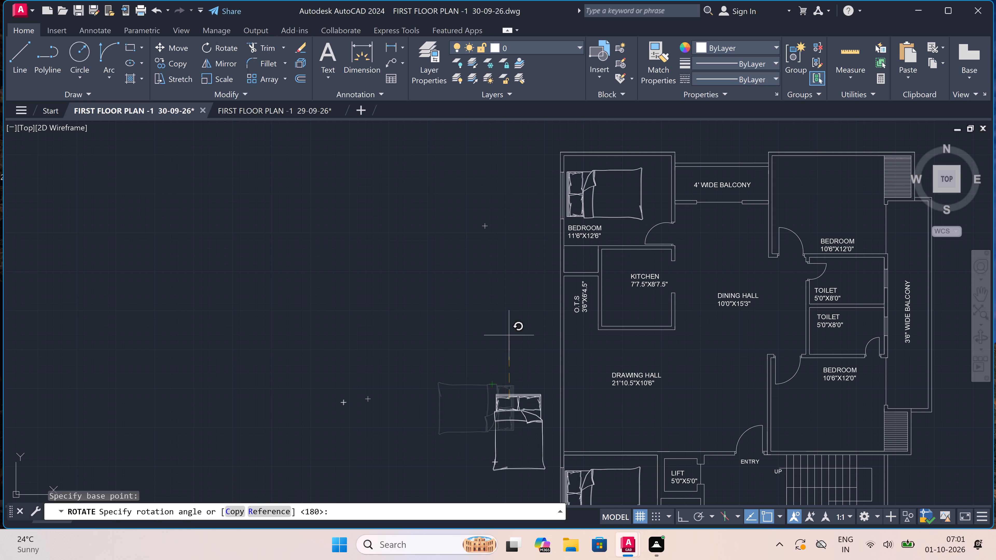
pyautogui.click(509, 387)
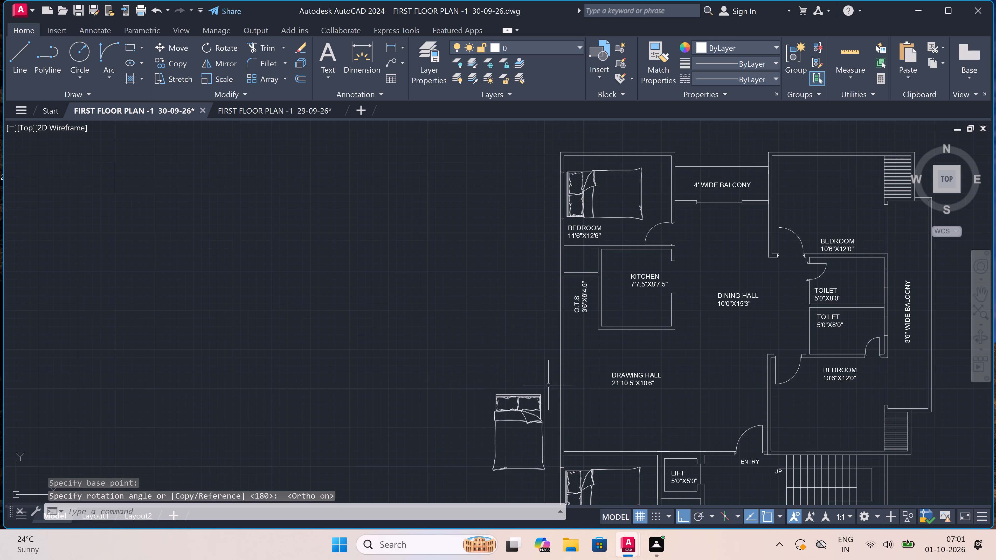
# Copy the rotated bed by its headboard midpoint with Ortho off into the upper 10'6"X12'0" bedroom, against the top wall, and end the copying.
pyautogui.click(551, 382)
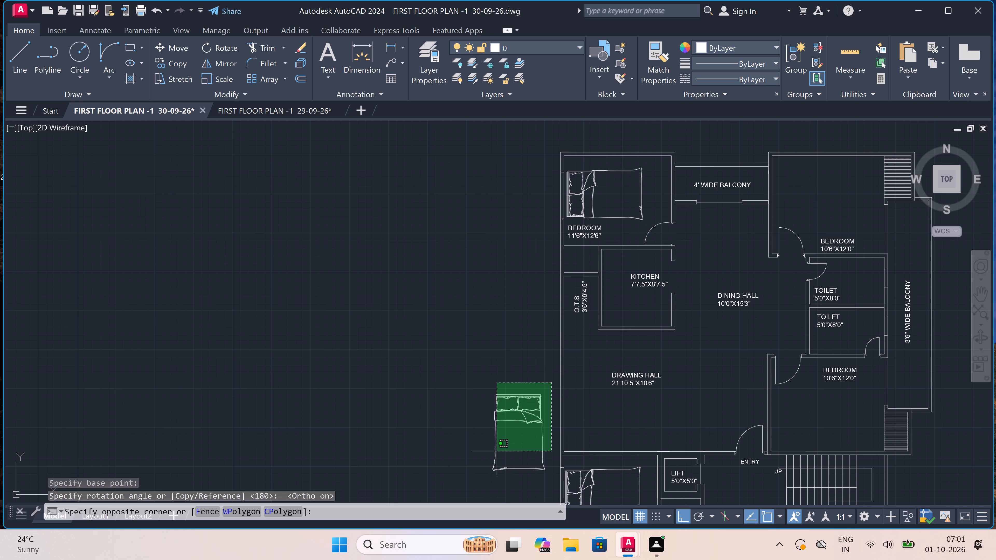
pyautogui.click(485, 477)
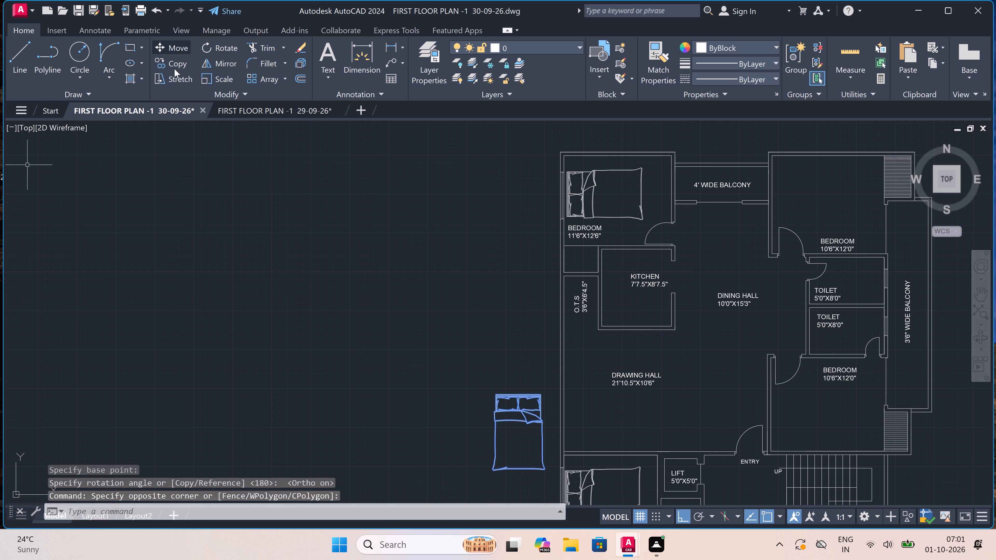
pyautogui.click(178, 61)
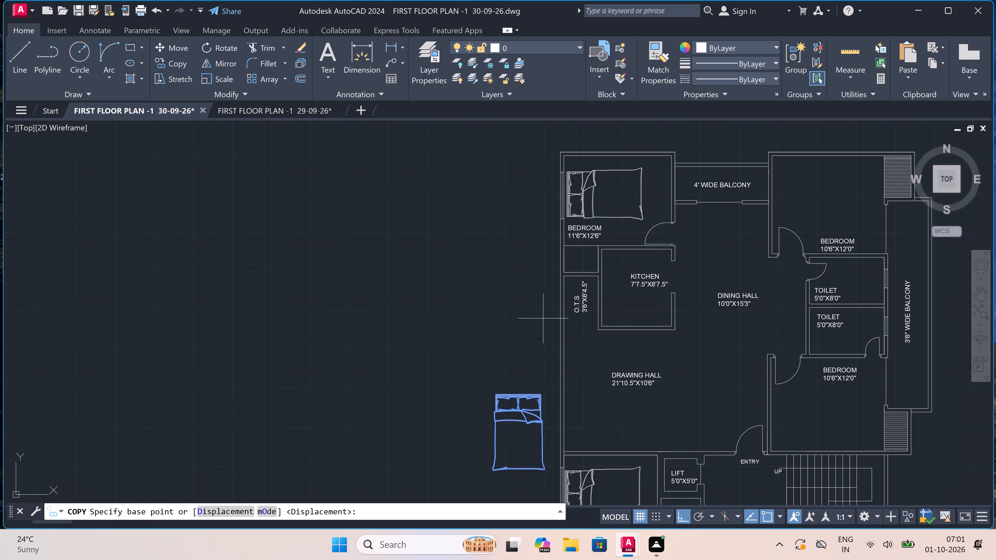
pyautogui.click(521, 392)
pyautogui.press('F8')
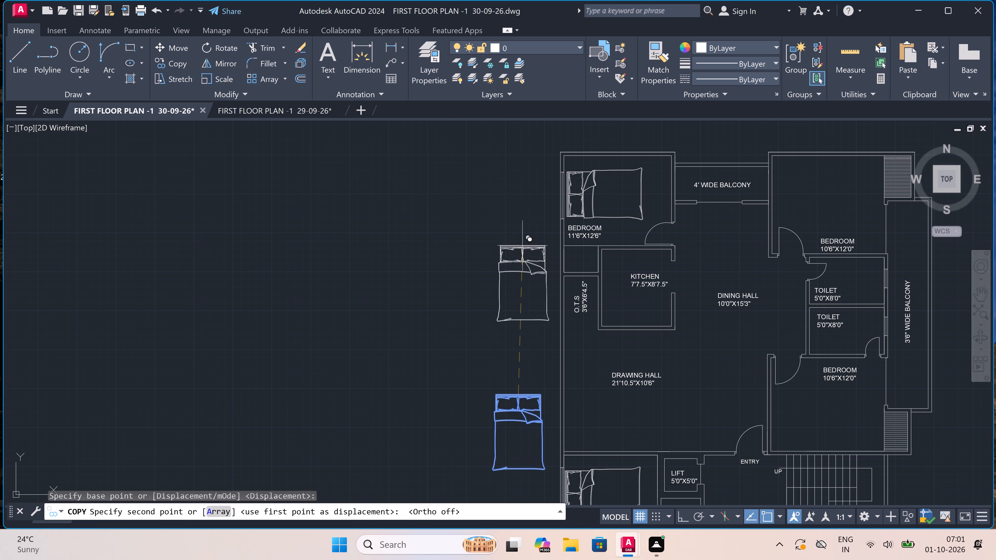
pyautogui.scroll(-4, 503, 259)
pyautogui.scroll(3, 556, 253)
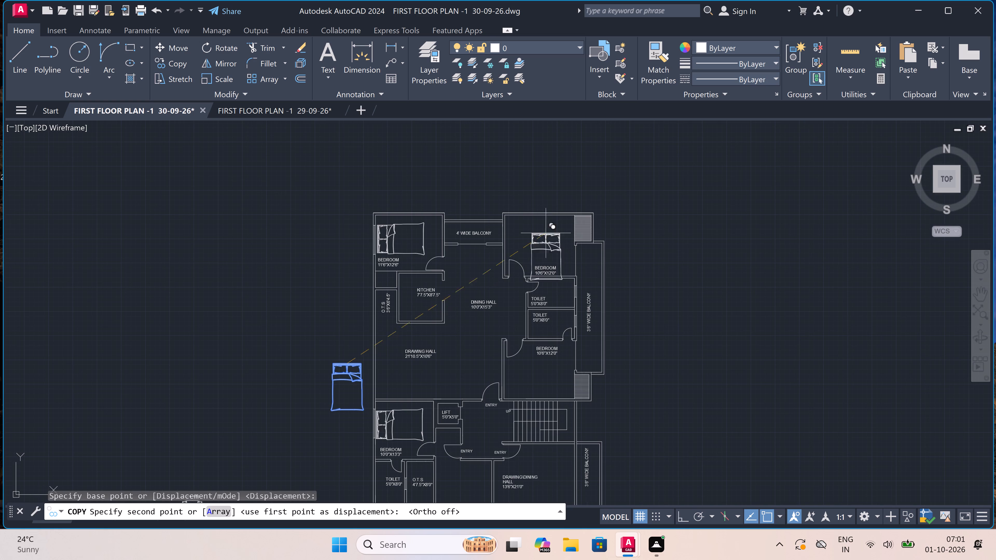
pyautogui.scroll(4, 534, 188)
pyautogui.scroll(-1, 544, 205)
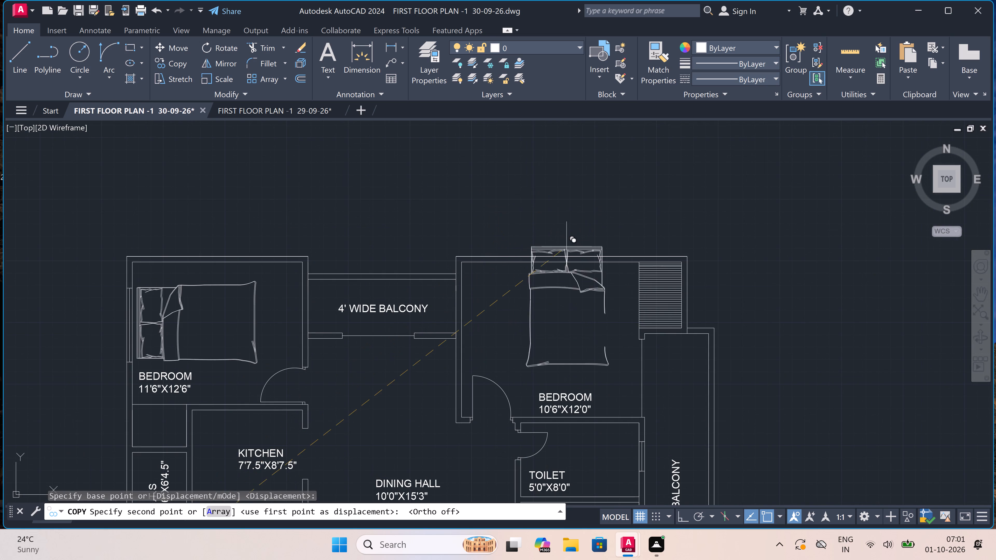
pyautogui.scroll(1, 569, 266)
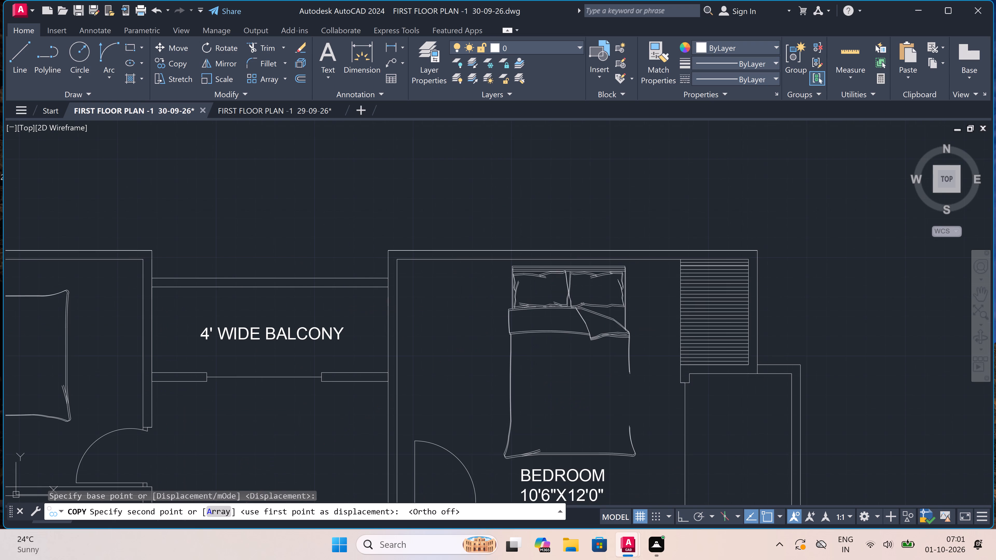
pyautogui.click(569, 265)
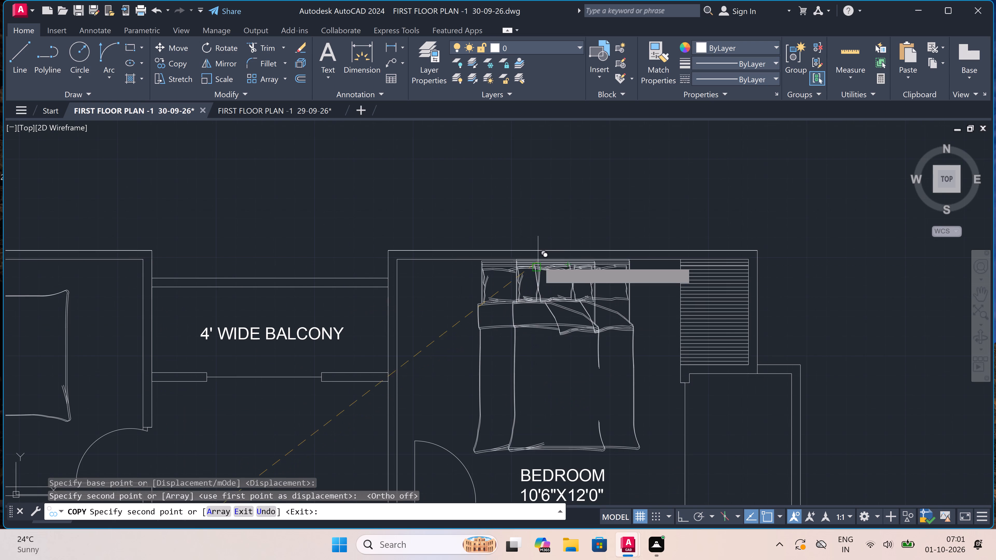
pyautogui.press('Escape')
# Delete the spare bed outside the plan beside the drawing hall.
pyautogui.scroll(-4, 532, 255)
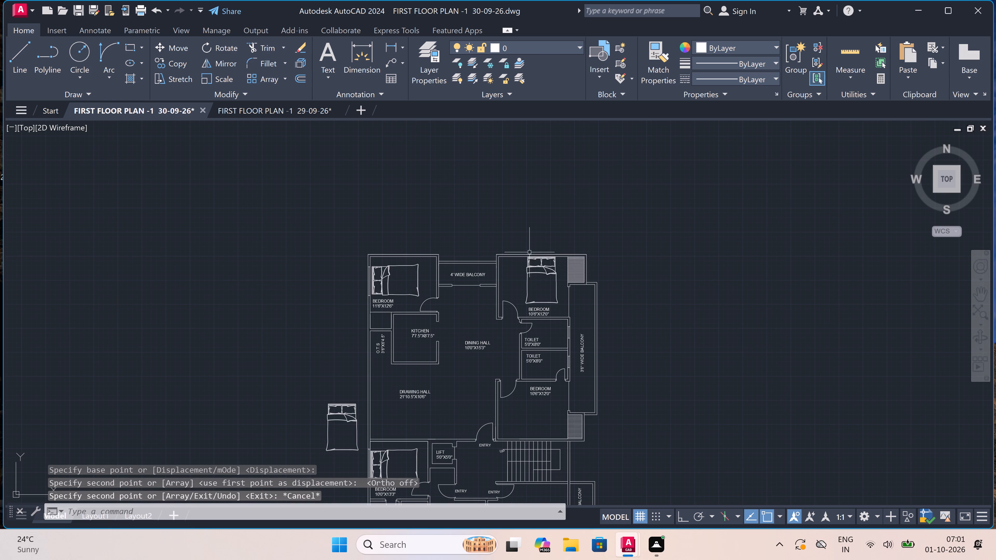
pyautogui.scroll(-1, 460, 263)
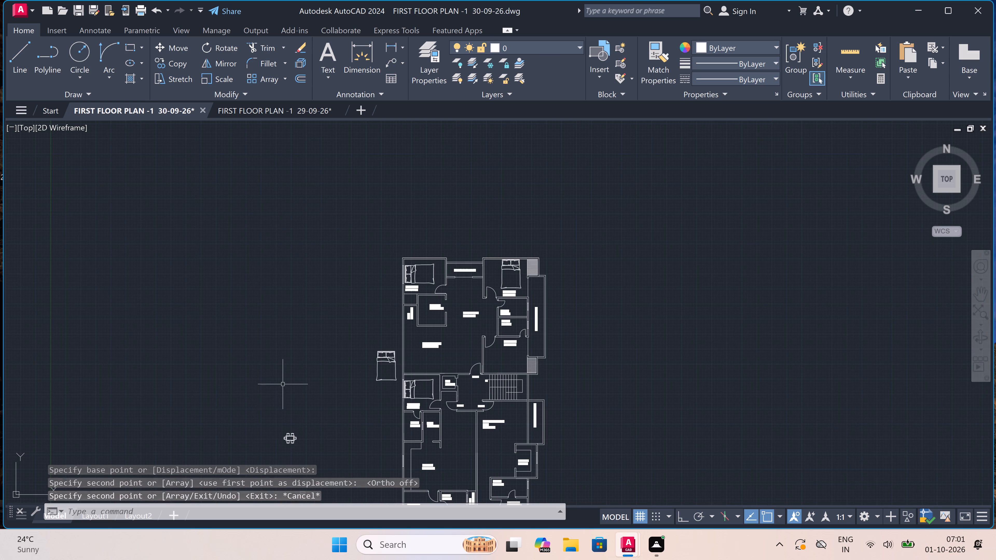
pyautogui.scroll(3, 362, 380)
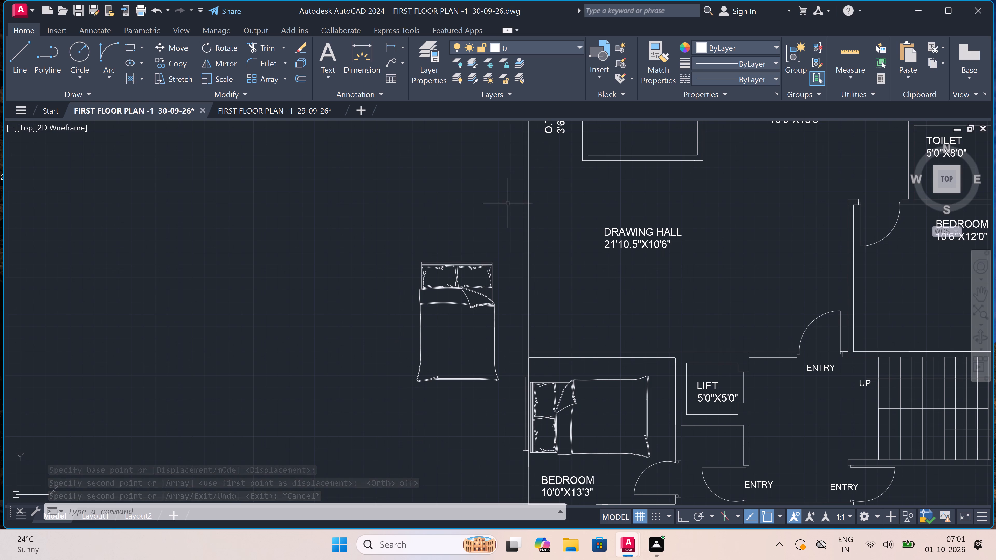
pyautogui.moveTo(504, 218); pyautogui.dragTo(504, 223)
pyautogui.click(389, 457)
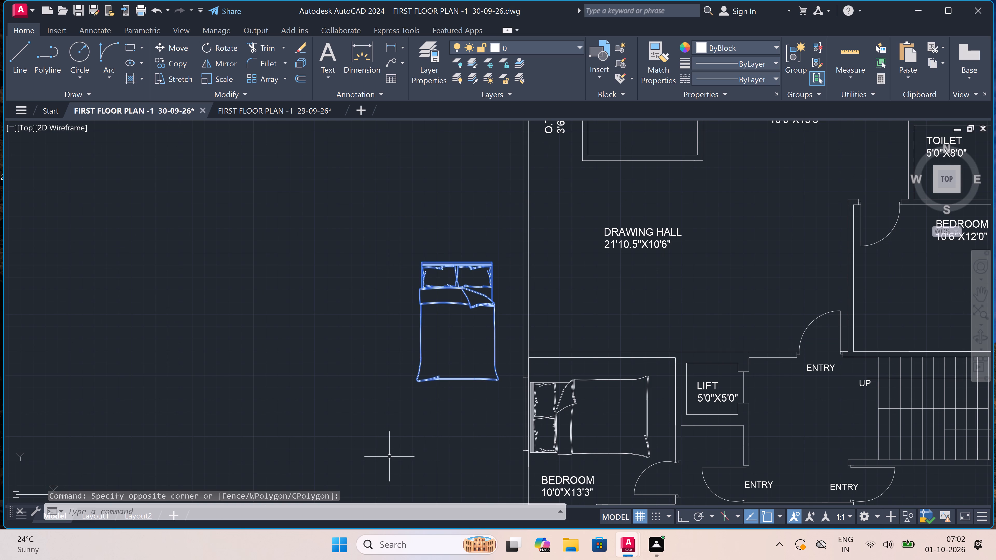
pyautogui.press('Delete')
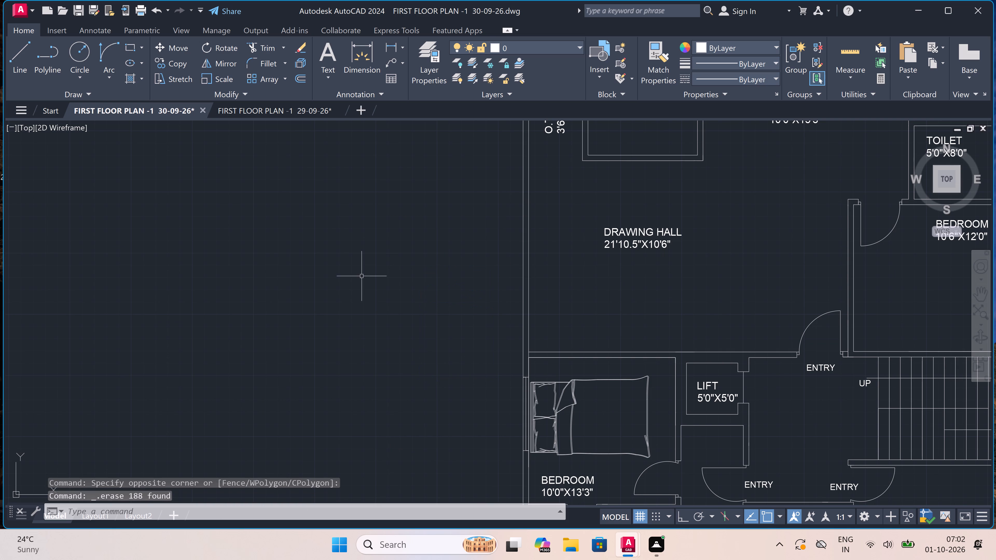
# Copy the six-chair dining set from outside the plan into the 13'6"X21'0" drawing/dining hall, below its label.
pyautogui.scroll(-3, 387, 311)
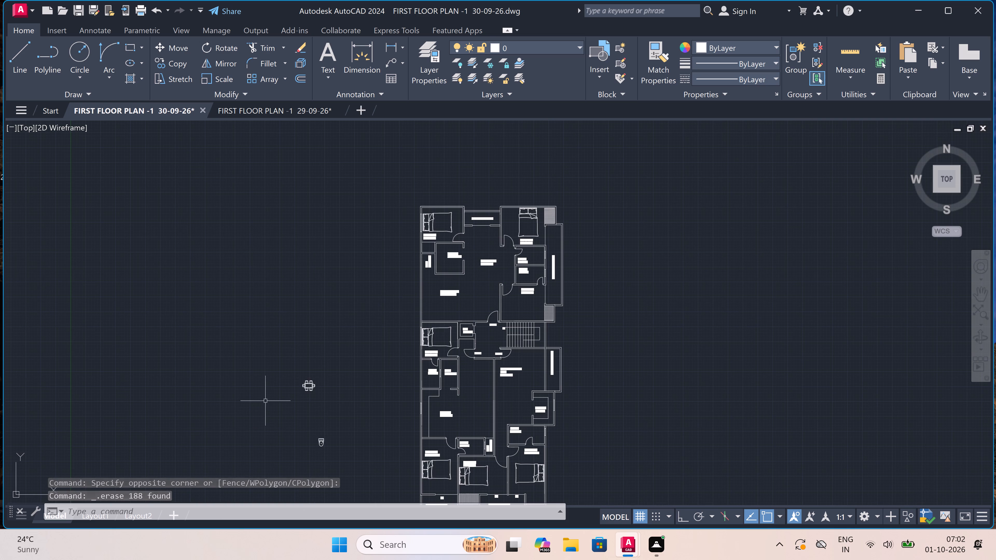
pyautogui.scroll(1, 257, 407)
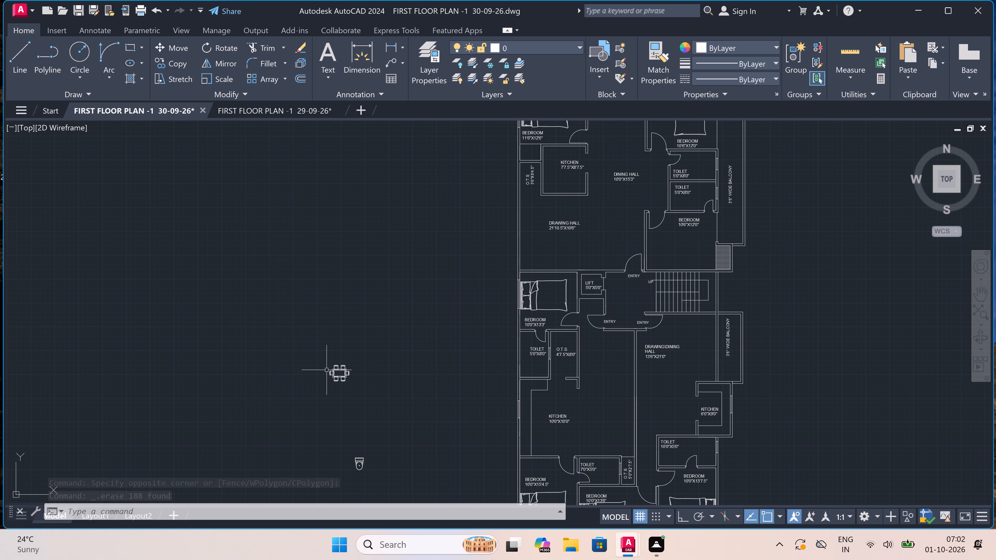
pyautogui.click(370, 355)
pyautogui.click(235, 446)
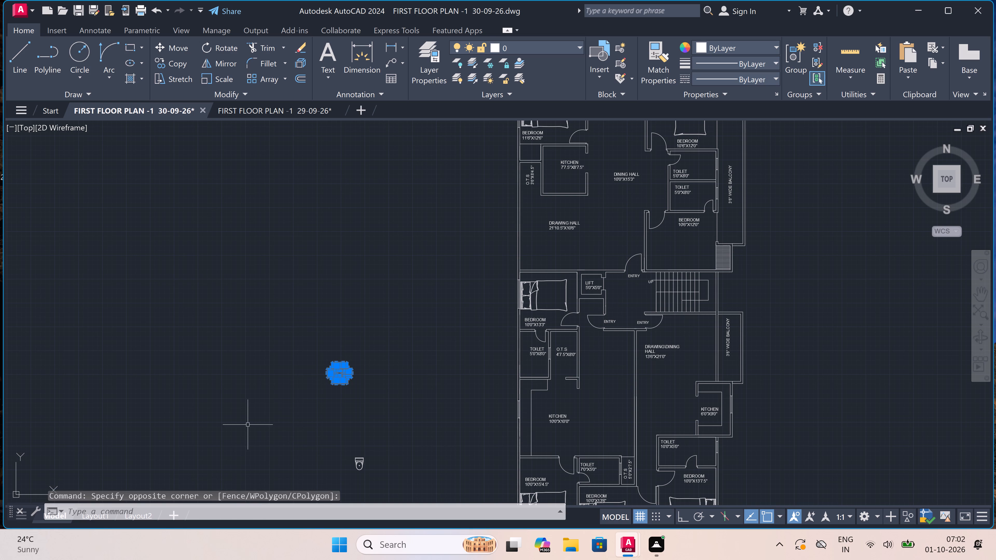
pyautogui.click(183, 60)
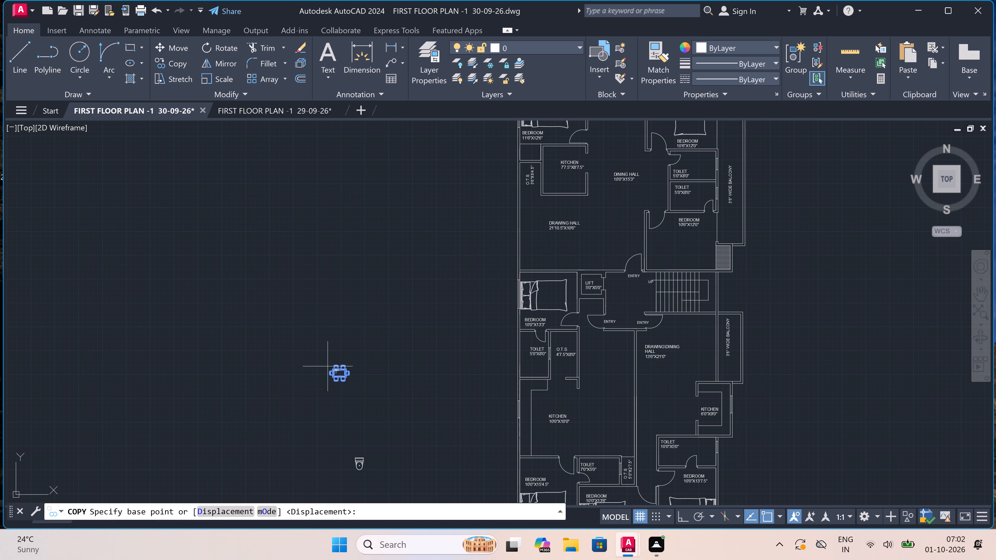
pyautogui.click(341, 372)
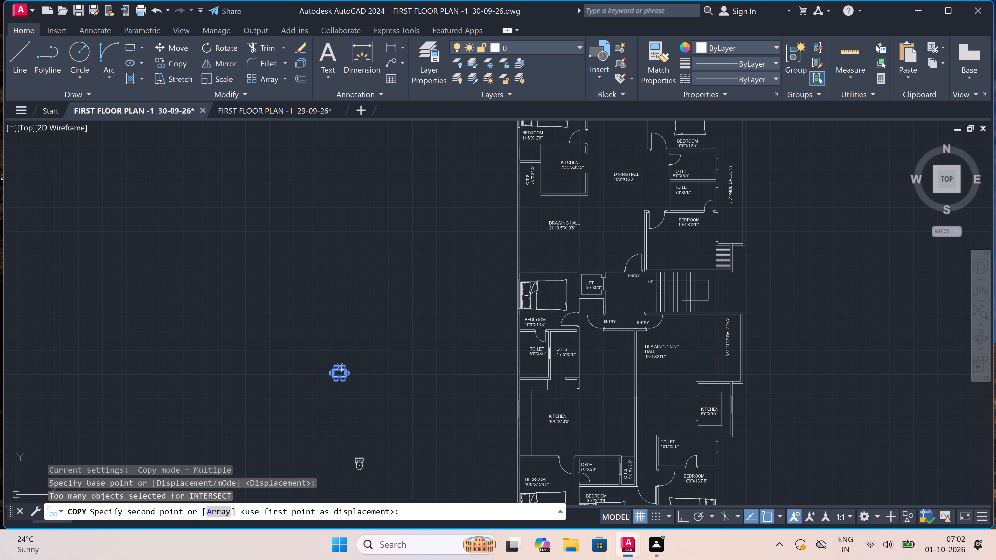
pyautogui.scroll(-3, 359, 341)
pyautogui.scroll(4, 417, 340)
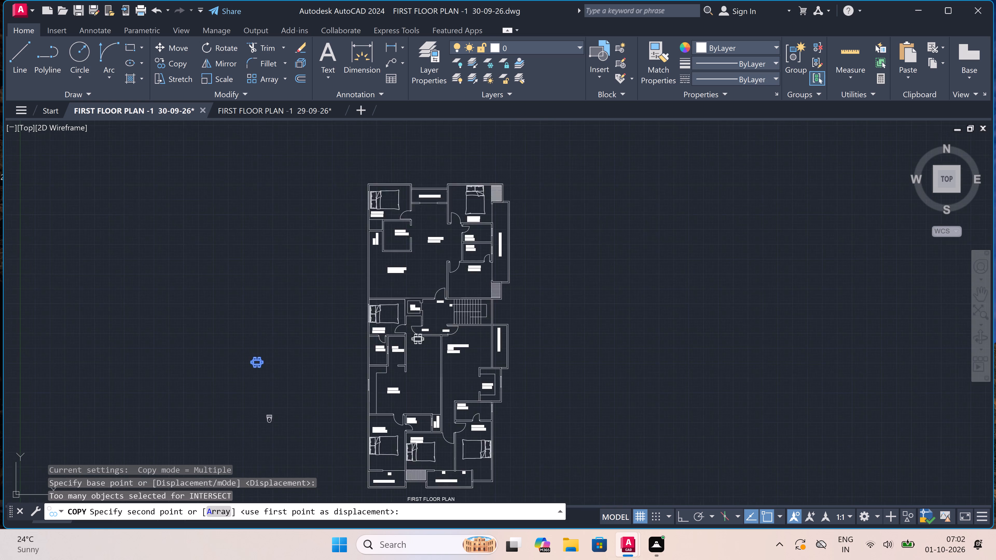
pyautogui.scroll(2, 485, 356)
pyautogui.scroll(-1, 485, 358)
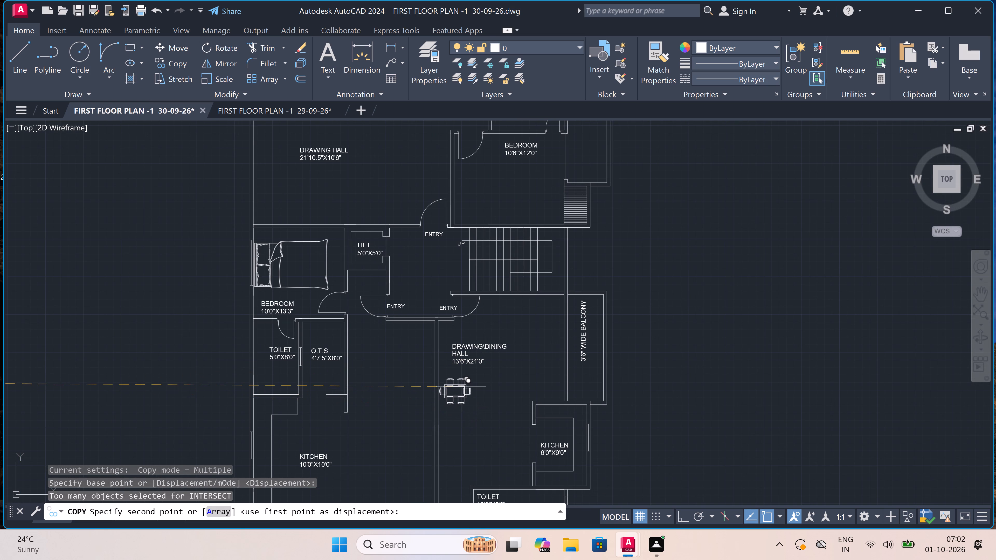
pyautogui.click(464, 386)
# Place another copy of the dining set in the 10'0"X15'3" dining hall, above its label.
pyautogui.scroll(-3, 450, 424)
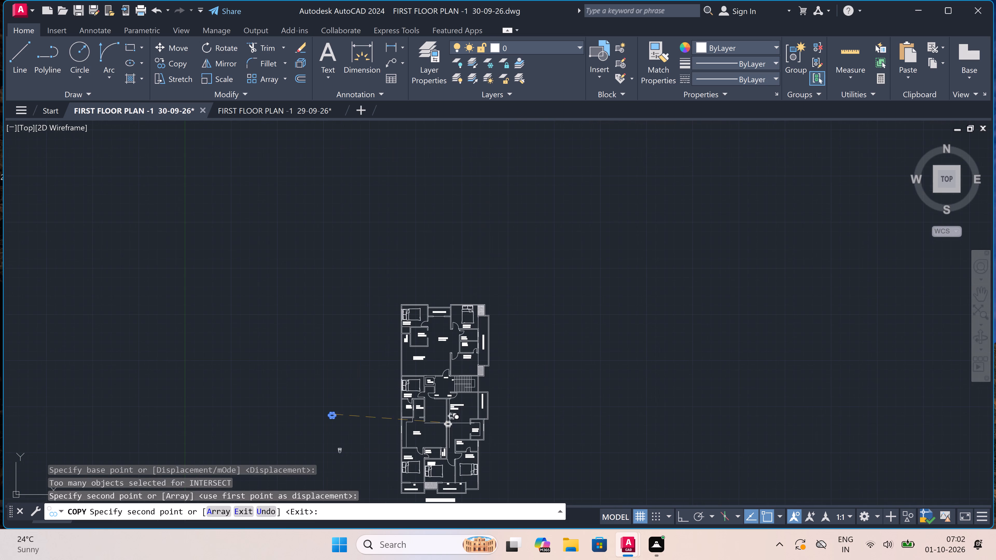
pyautogui.scroll(4, 439, 305)
pyautogui.scroll(-2, 439, 305)
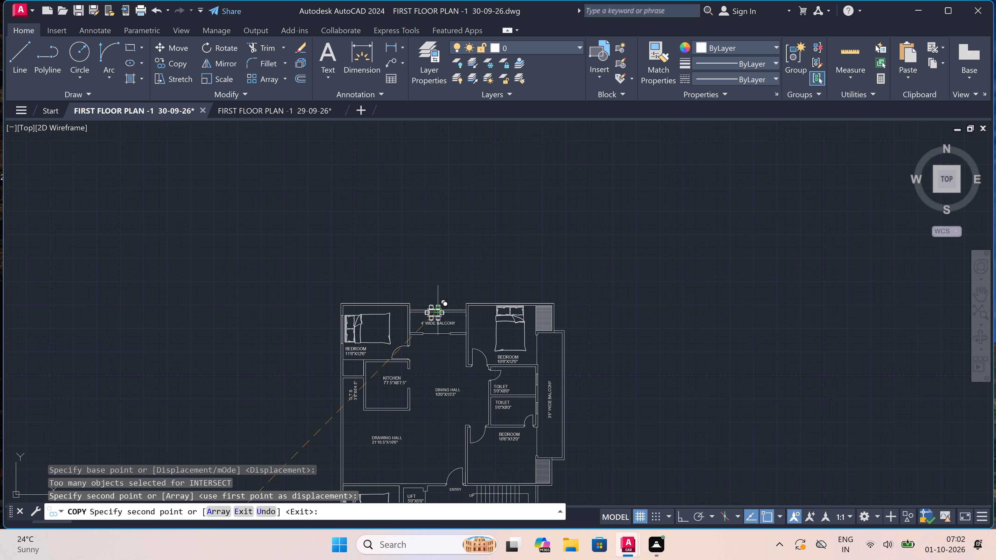
pyautogui.scroll(4, 448, 372)
pyautogui.click(448, 366)
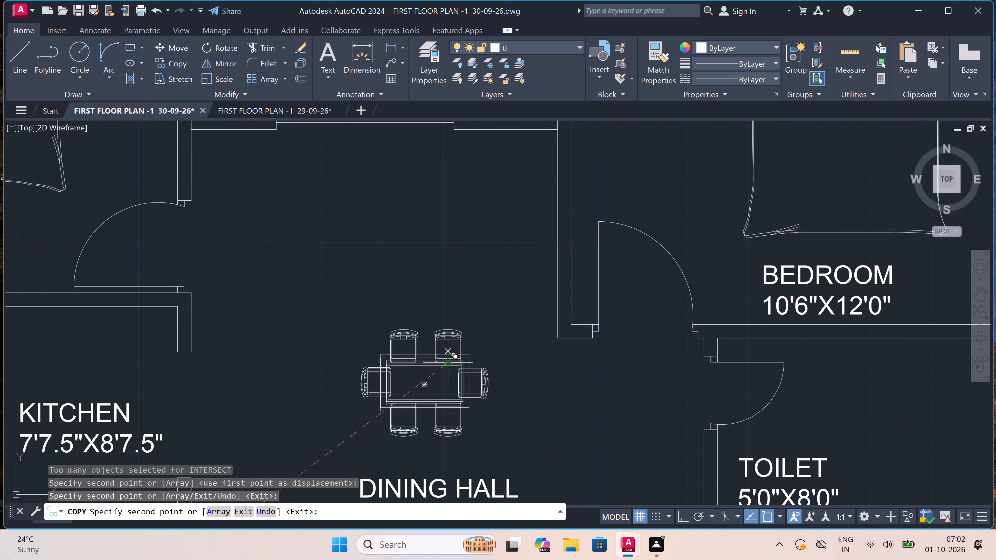
# Place a dining set copy in the open area beside the 10'0"X10'0" kitchen label, above the 7'0"X5'0" toilet, and end the copying.
pyautogui.scroll(-7, 438, 323)
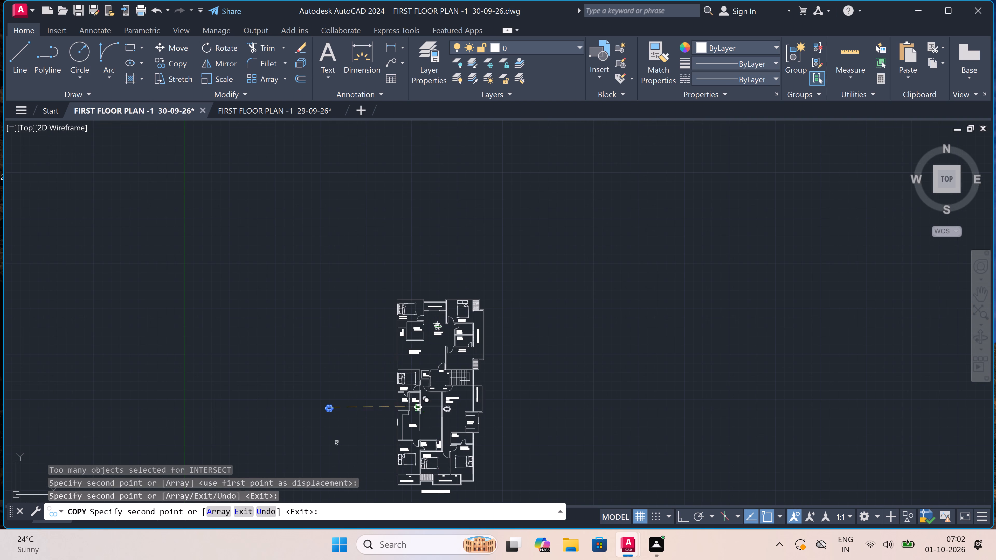
pyautogui.scroll(3, 408, 438)
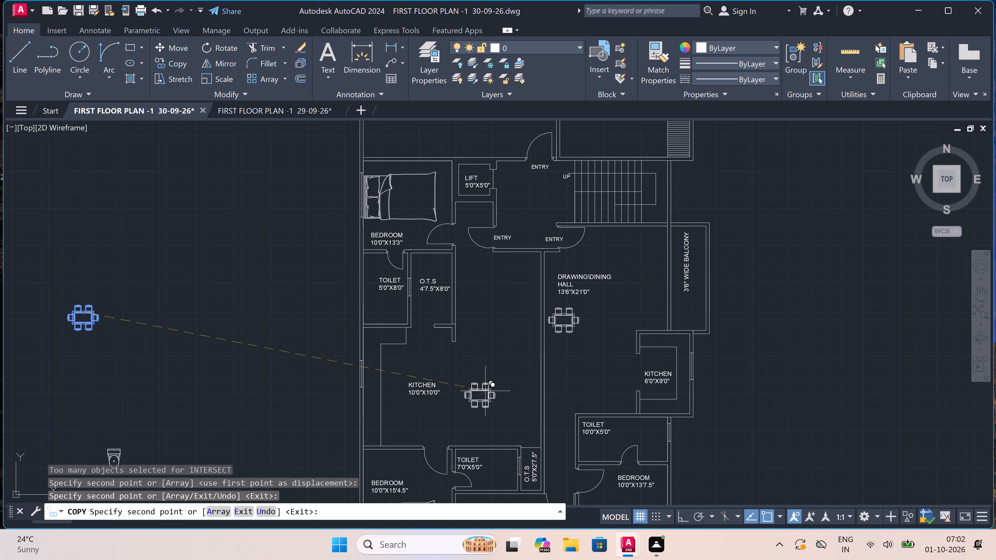
pyautogui.click(489, 408)
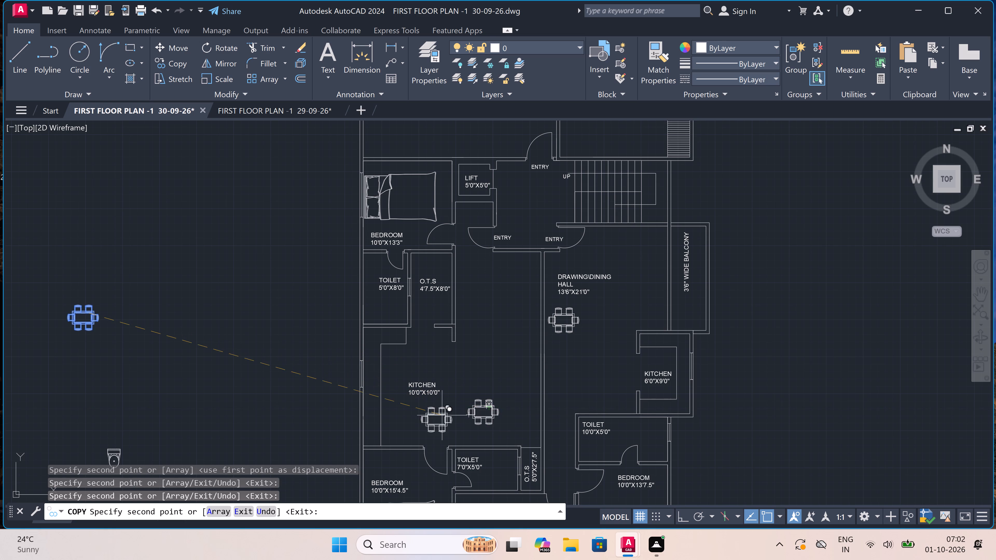
pyautogui.press('Escape')
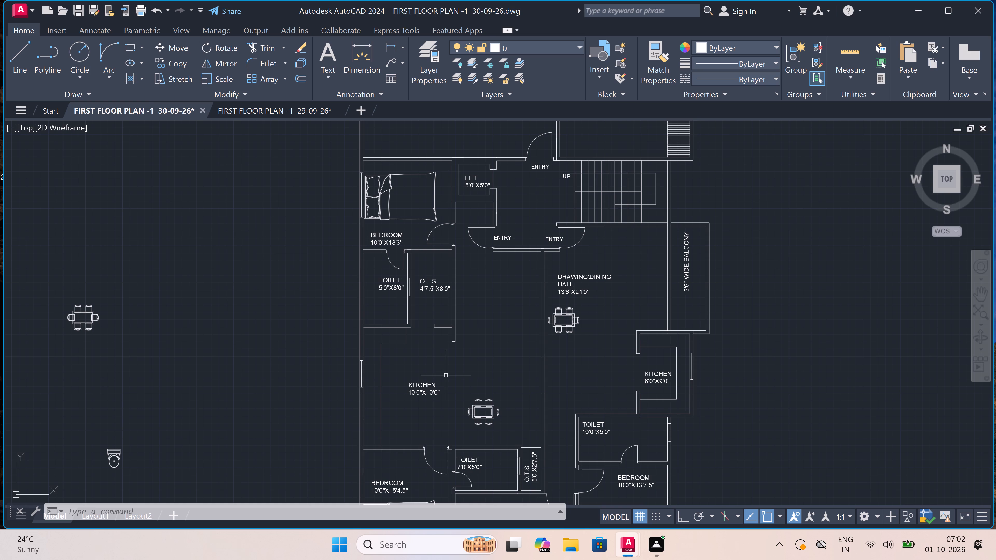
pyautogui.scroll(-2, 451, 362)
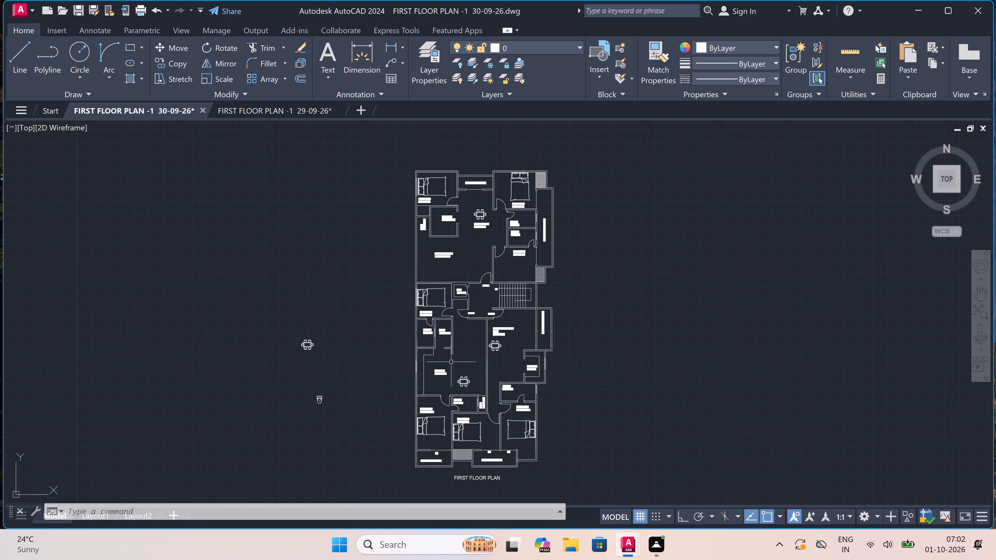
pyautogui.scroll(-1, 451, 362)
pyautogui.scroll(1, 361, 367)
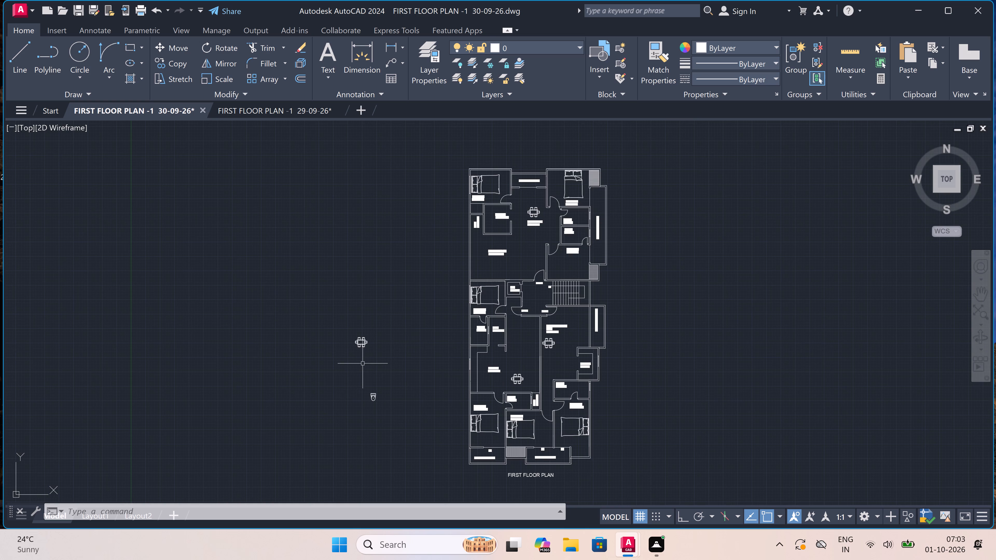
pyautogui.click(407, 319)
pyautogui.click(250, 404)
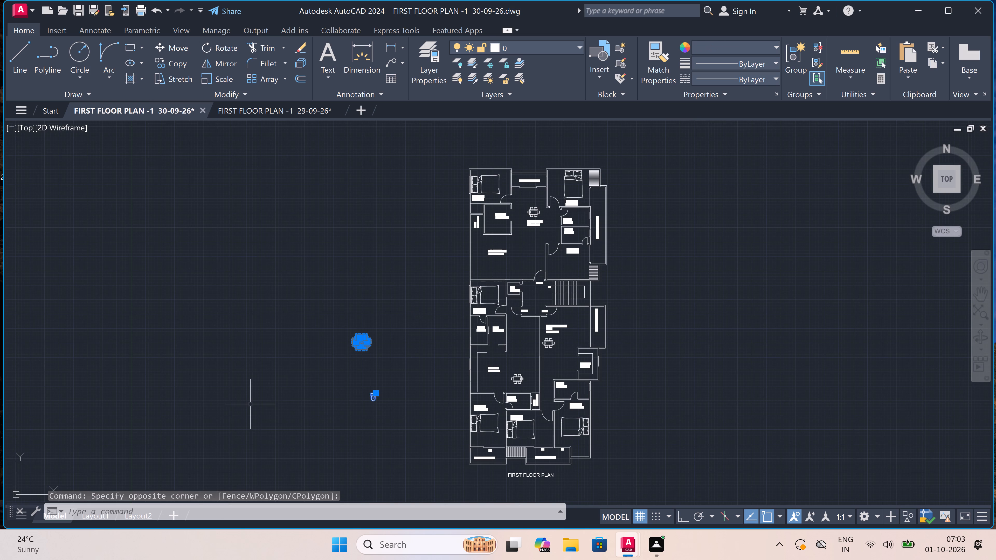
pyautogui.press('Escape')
# Delete the spare dining set outside the plan, keeping the toilet fixture beside it.
pyautogui.scroll(1, 321, 396)
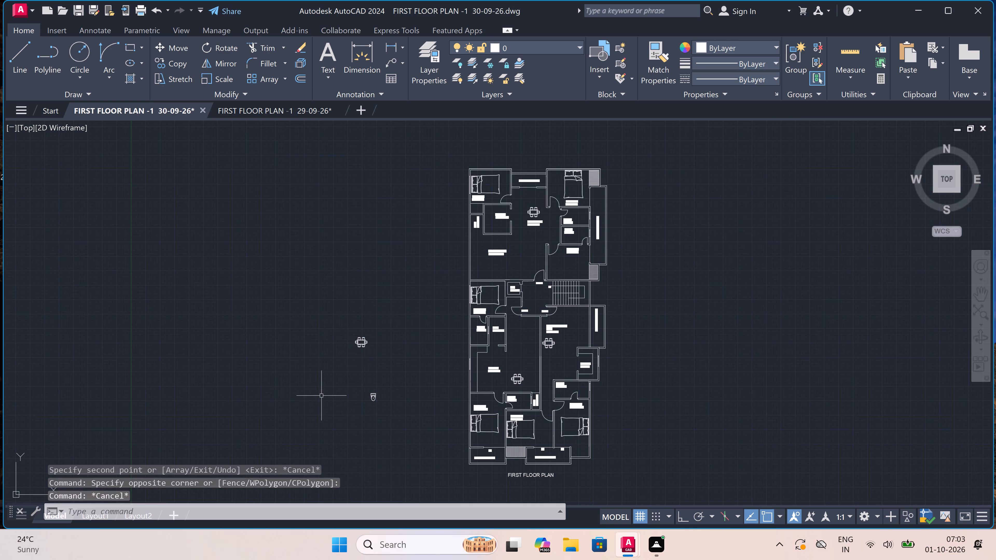
pyautogui.scroll(1, 321, 396)
pyautogui.click(468, 213)
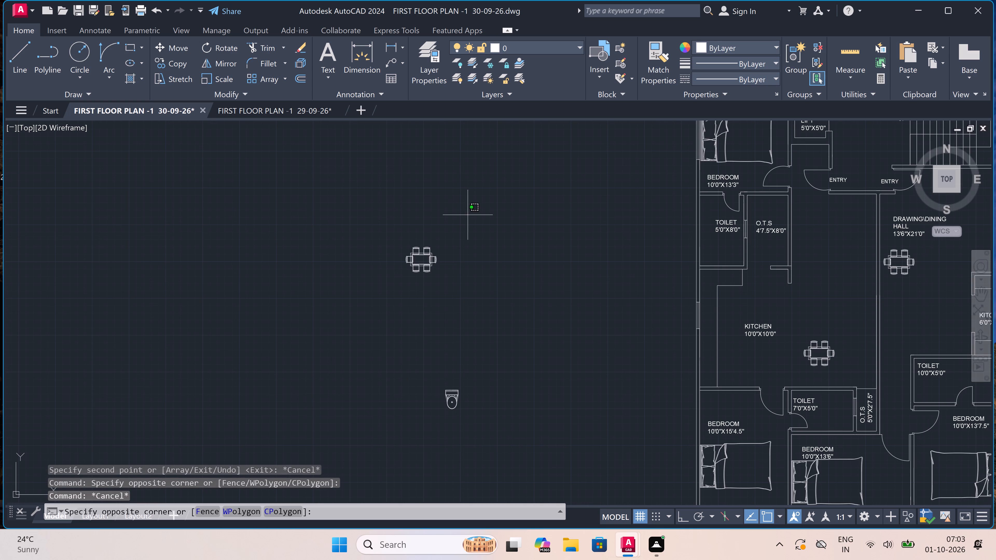
pyautogui.click(377, 298)
pyautogui.press('Delete')
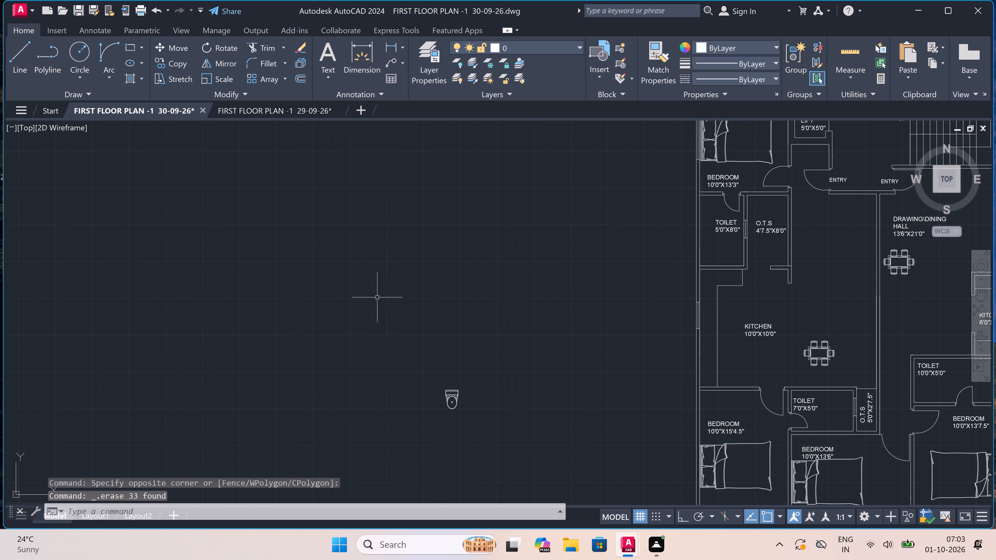
# Rotate the toilet fixture outside the plan to 270° about its bowl centre with Ortho on, so its tank faces the plan.
pyautogui.scroll(-1, 379, 298)
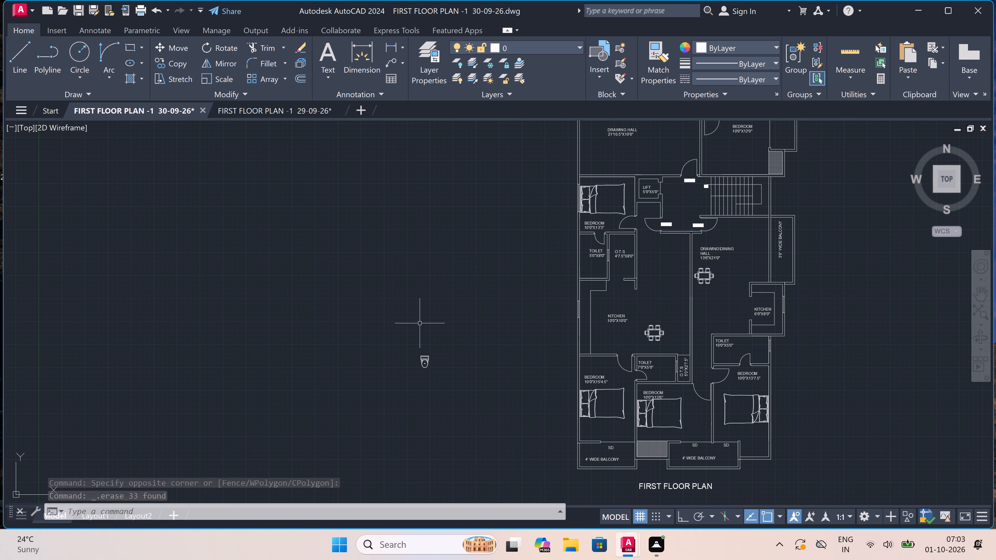
pyautogui.scroll(-1, 420, 324)
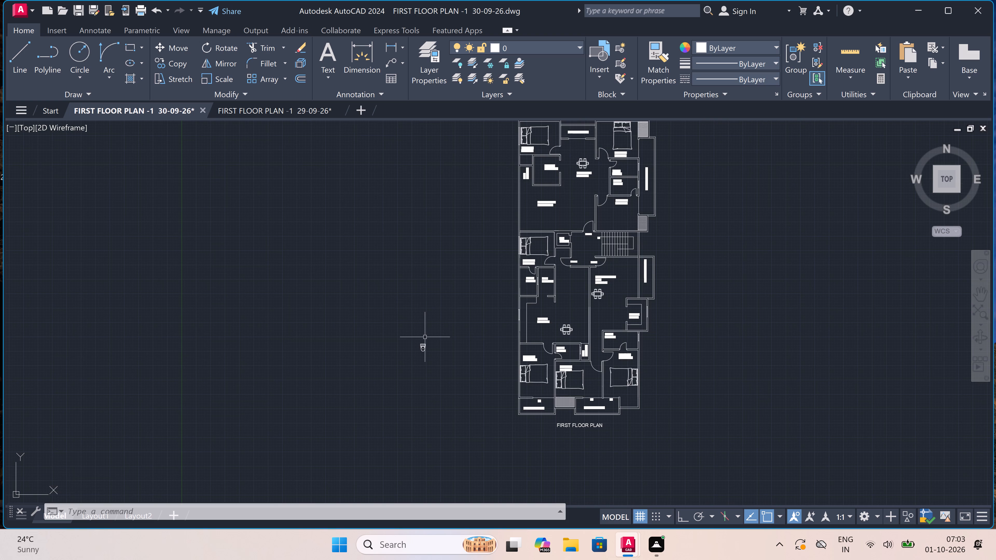
pyautogui.scroll(2, 425, 337)
pyautogui.click(453, 342)
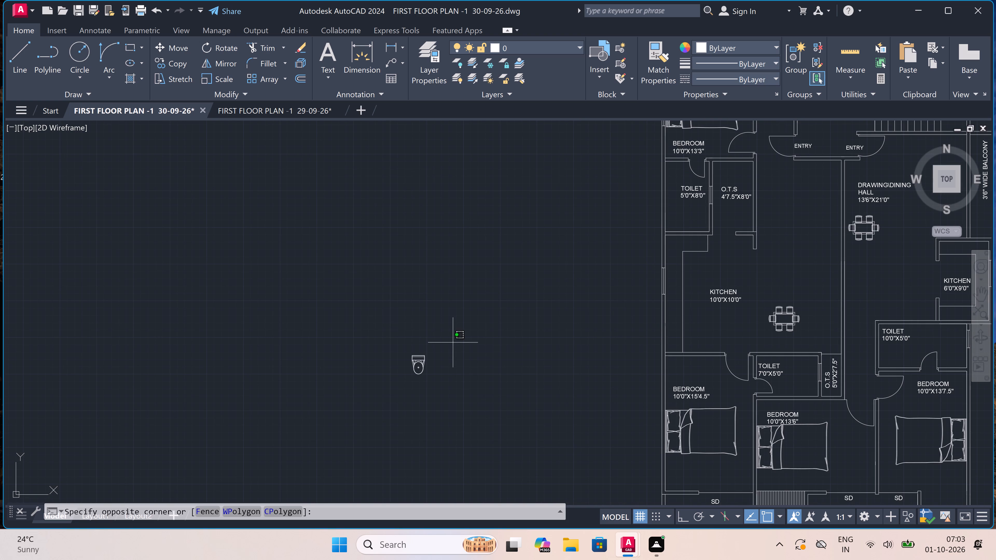
pyautogui.click(212, 438)
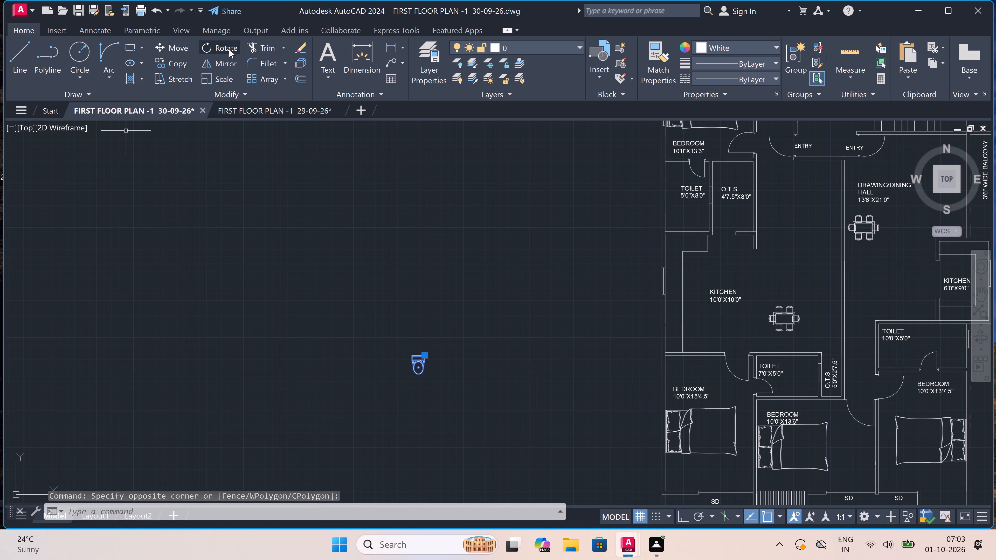
pyautogui.click(229, 49)
pyautogui.scroll(1, 413, 387)
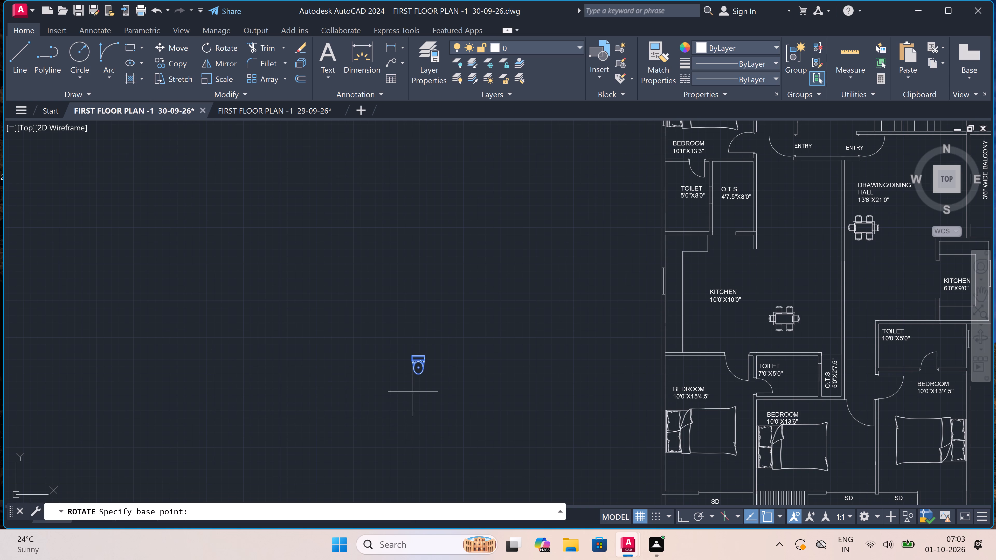
pyautogui.scroll(1, 413, 387)
pyautogui.click(422, 338)
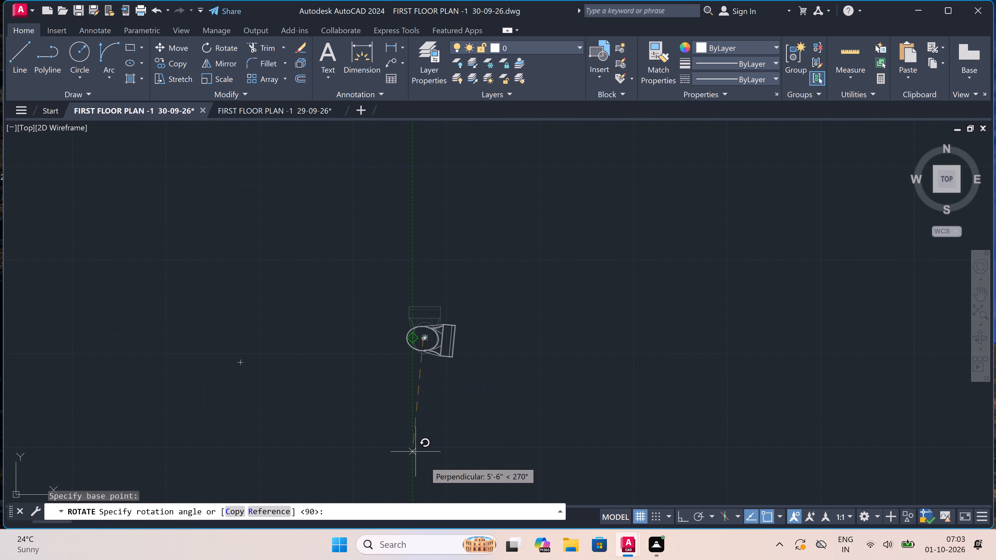
pyautogui.press('F8')
pyautogui.click(441, 412)
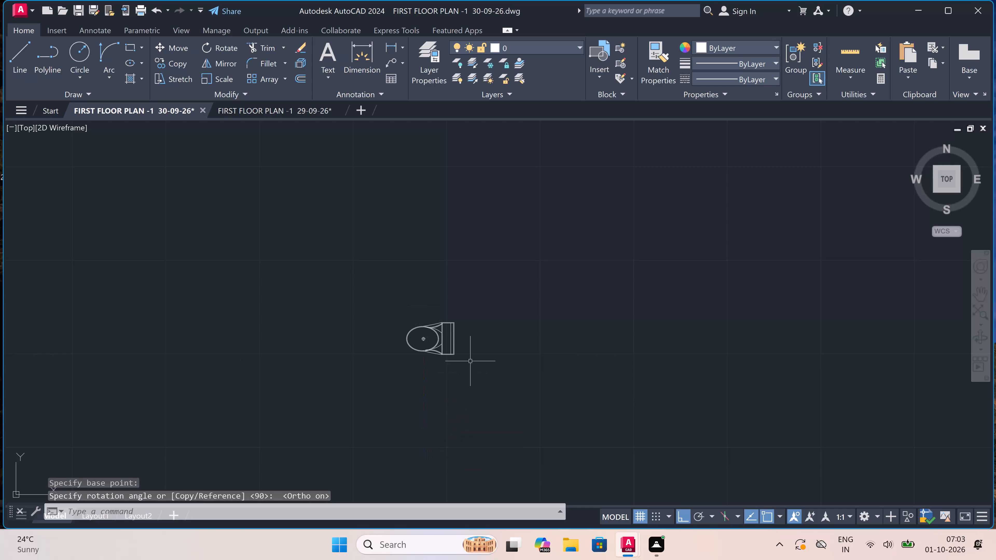
# Copy the rotated toilet fixture by its tank's back midpoint with Ortho off into the upper 5'0"X8'0" toilet, against the balcony-side wall.
pyautogui.click(477, 344)
pyautogui.doubleClick(419, 339)
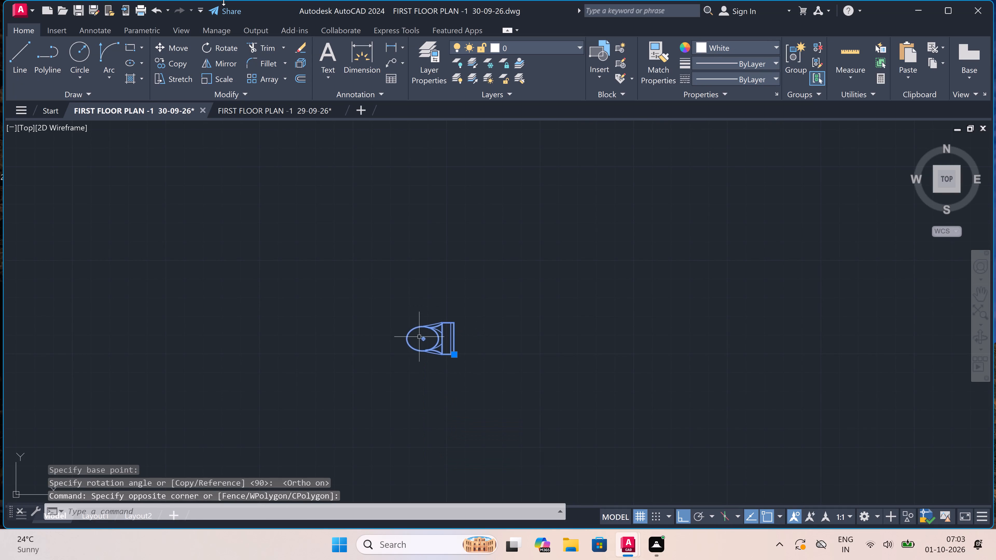
pyautogui.moveTo(174, 62); pyautogui.dragTo(175, 65)
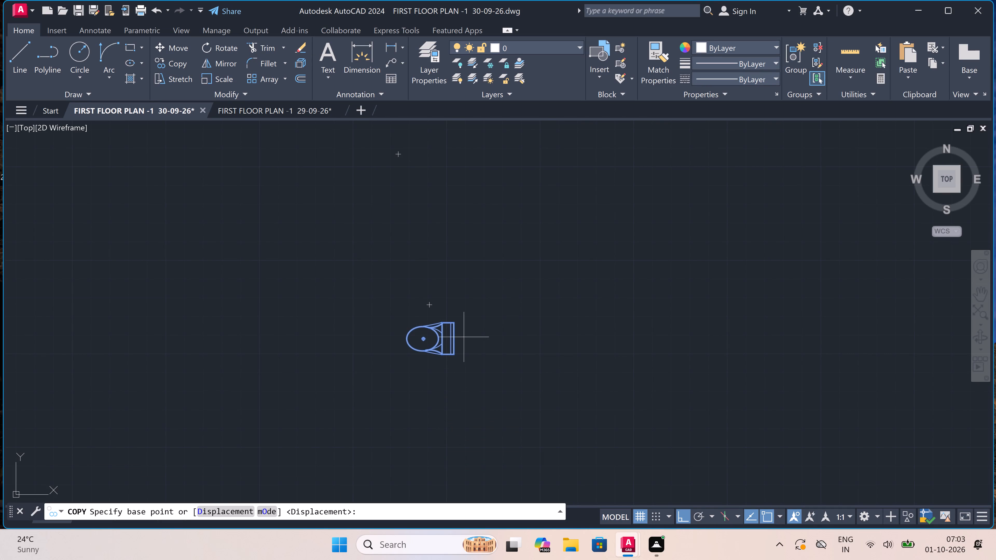
pyautogui.click(455, 335)
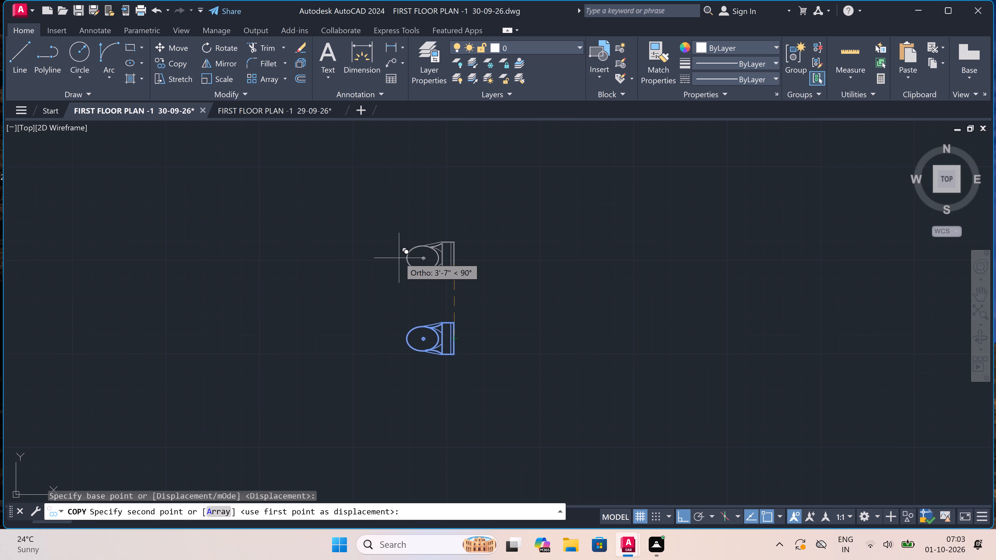
pyautogui.press('F8')
pyautogui.scroll(-4, 345, 310)
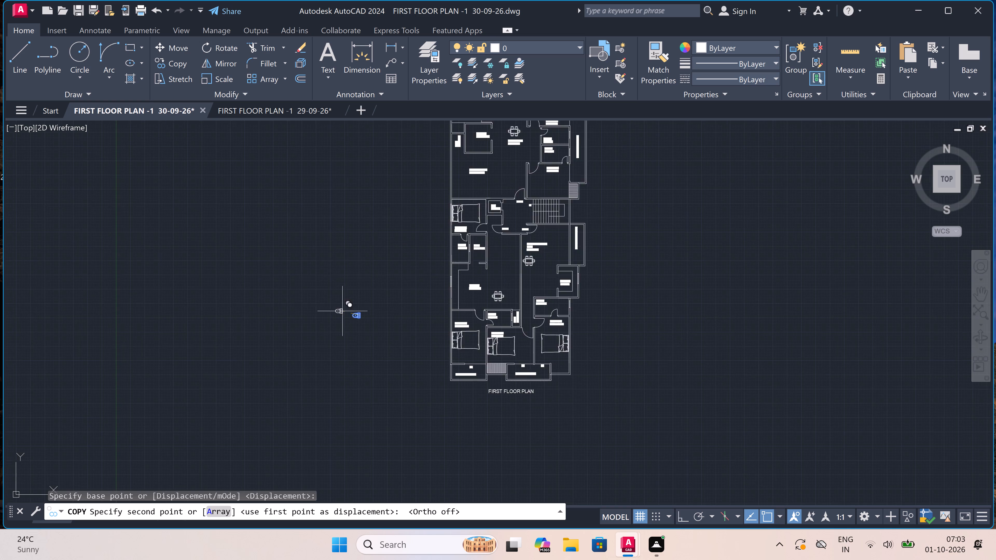
pyautogui.scroll(-3, 342, 311)
pyautogui.scroll(4, 369, 263)
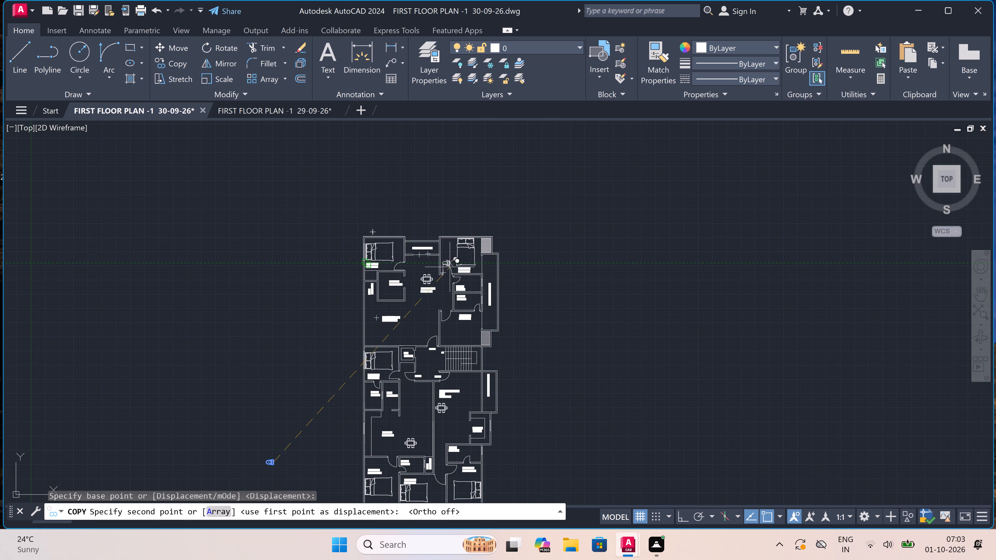
pyautogui.scroll(3, 473, 272)
pyautogui.scroll(2, 489, 340)
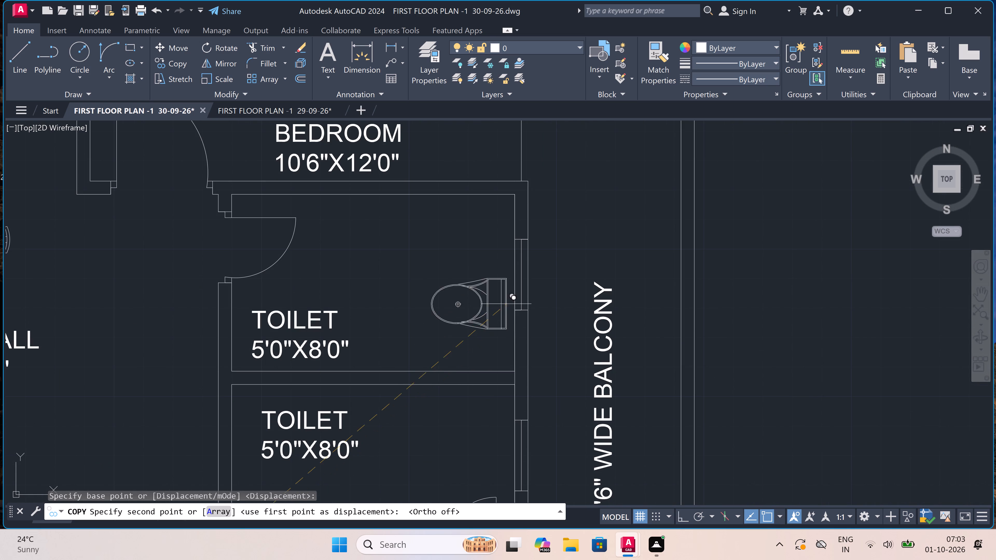
pyautogui.click(511, 266)
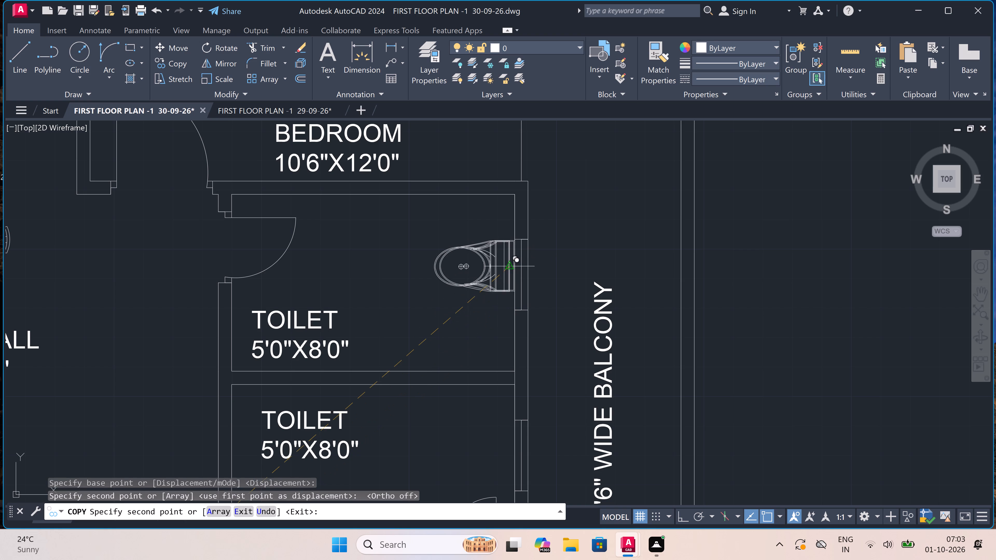
# Place another toilet fixture copy in the 5'0"X8'0" toilet directly below, against its balcony-side wall above the door.
pyautogui.scroll(-4, 494, 297)
pyautogui.scroll(2, 480, 355)
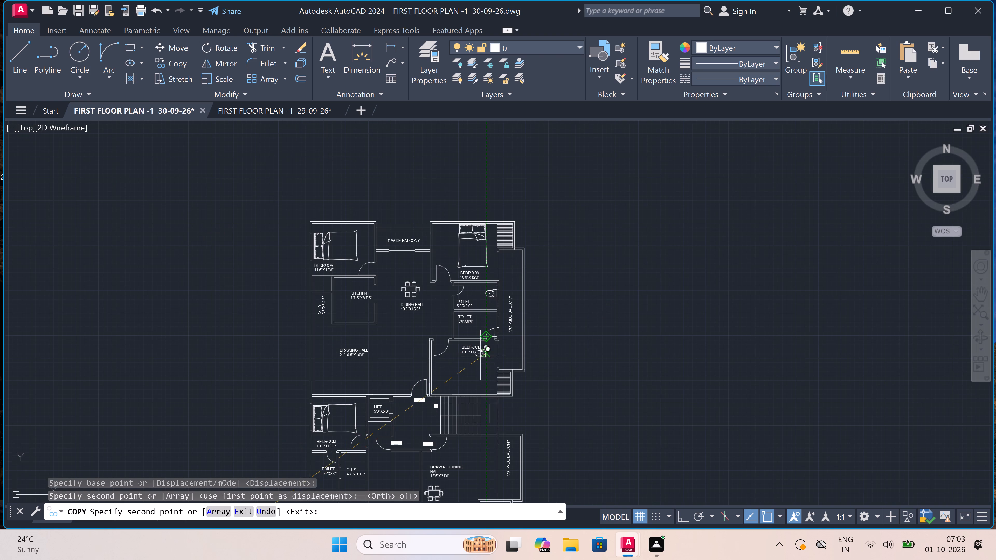
pyautogui.scroll(3, 504, 266)
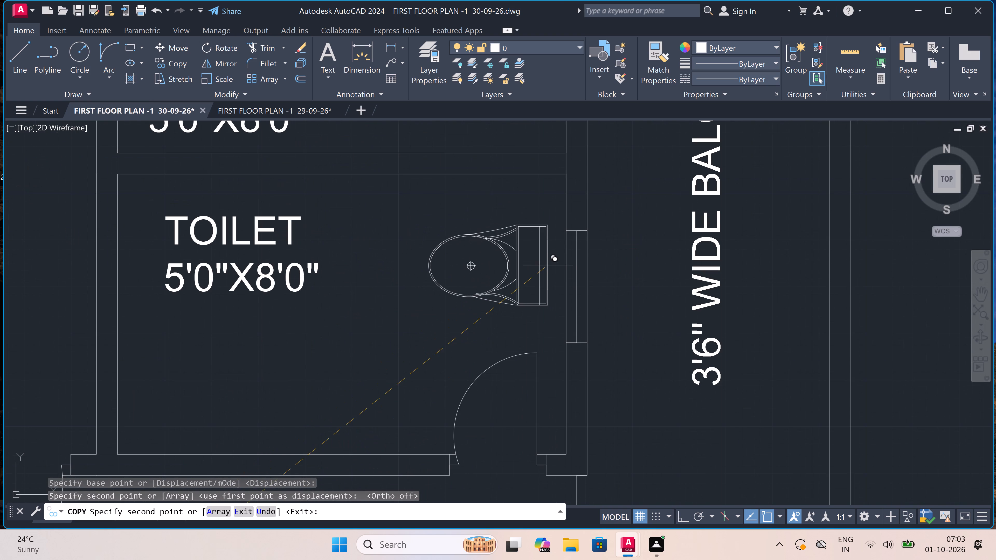
pyautogui.click(562, 262)
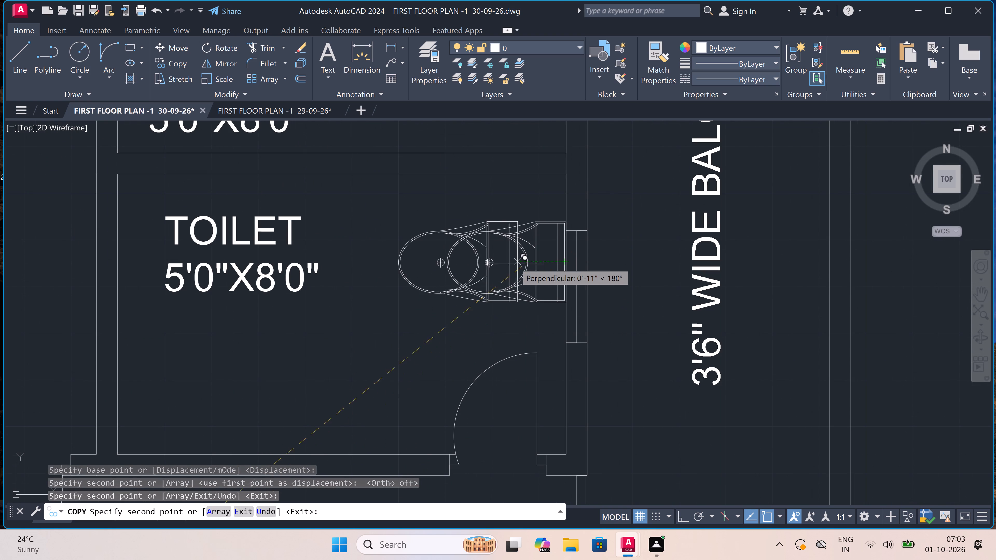
# Place a toilet fixture copy in the 7'0"X5'0" toilet, against the wall shared with the O.T.S.
pyautogui.scroll(-6, 513, 263)
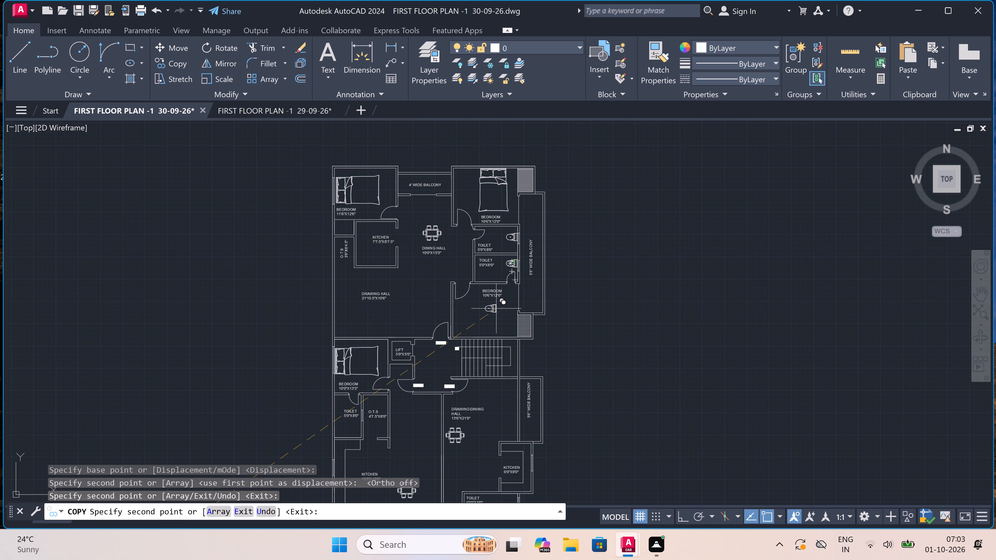
pyautogui.scroll(-2, 496, 309)
pyautogui.scroll(1, 476, 431)
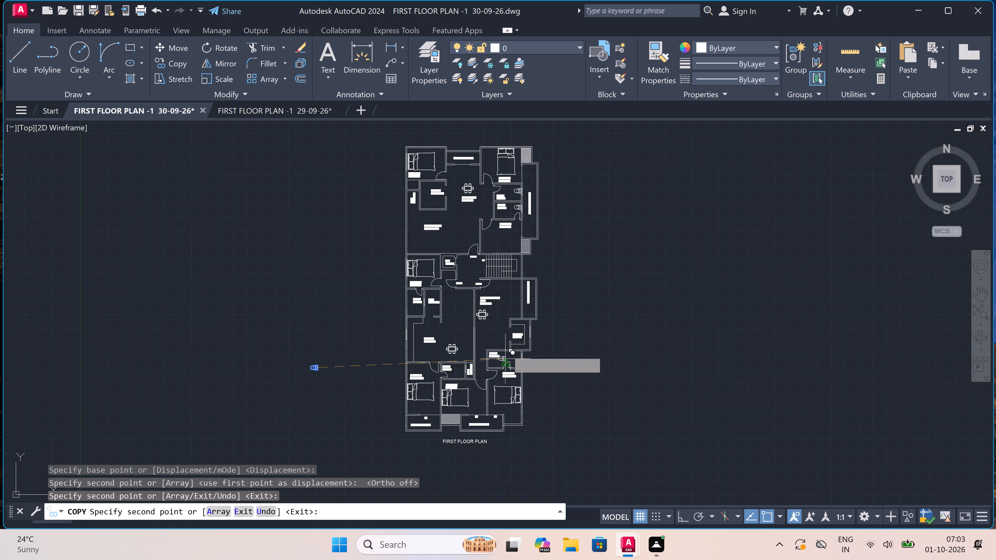
pyautogui.scroll(3, 440, 376)
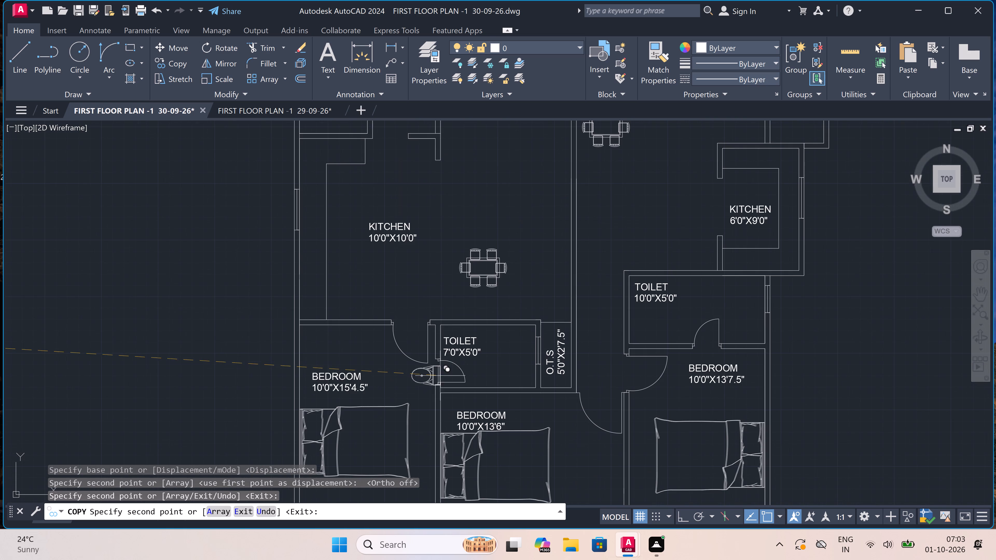
pyautogui.scroll(1, 507, 359)
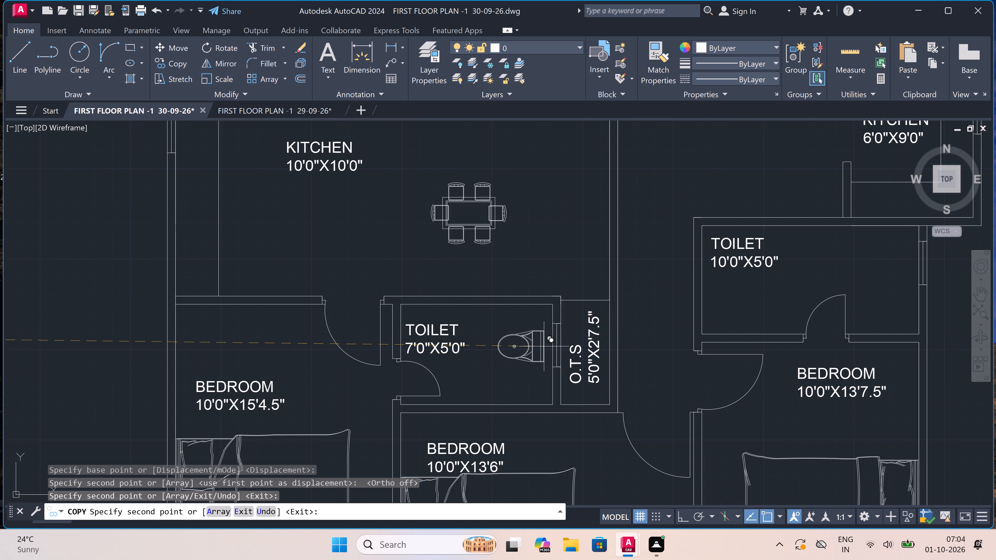
pyautogui.scroll(3, 550, 345)
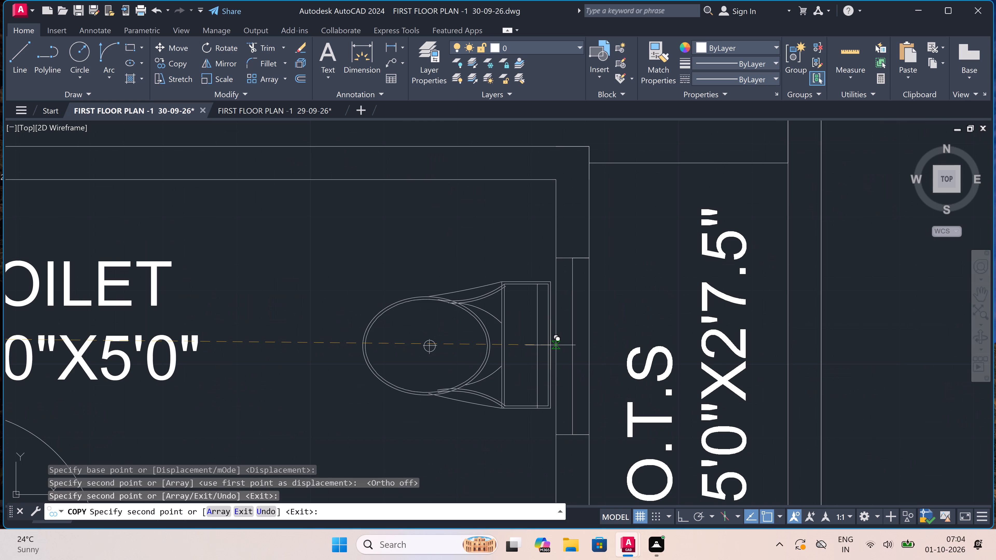
pyautogui.click(550, 344)
# Place a toilet fixture copy in the 10'0"X5'0" toilet, with its tank against the outer wall at the window.
pyautogui.scroll(-4, 434, 351)
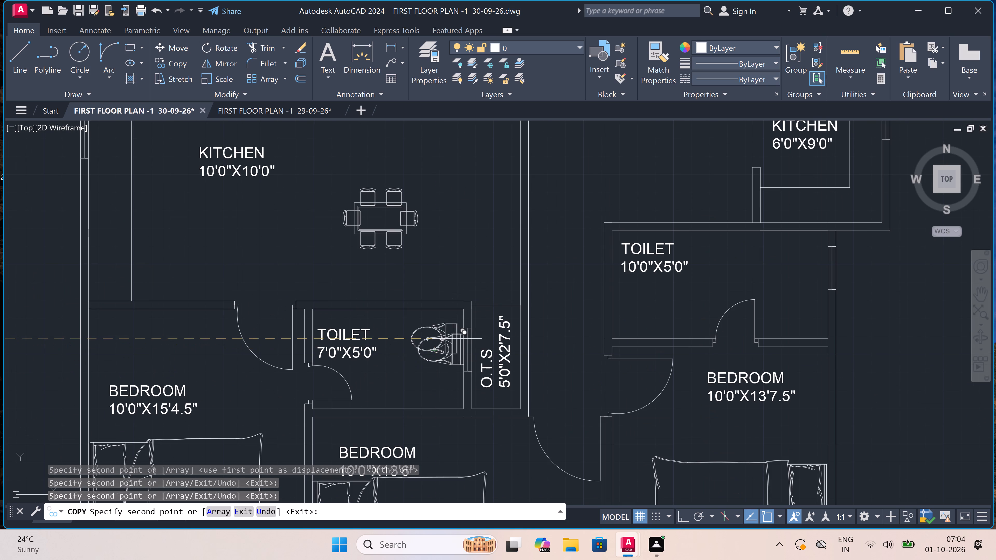
pyautogui.scroll(-4, 404, 352)
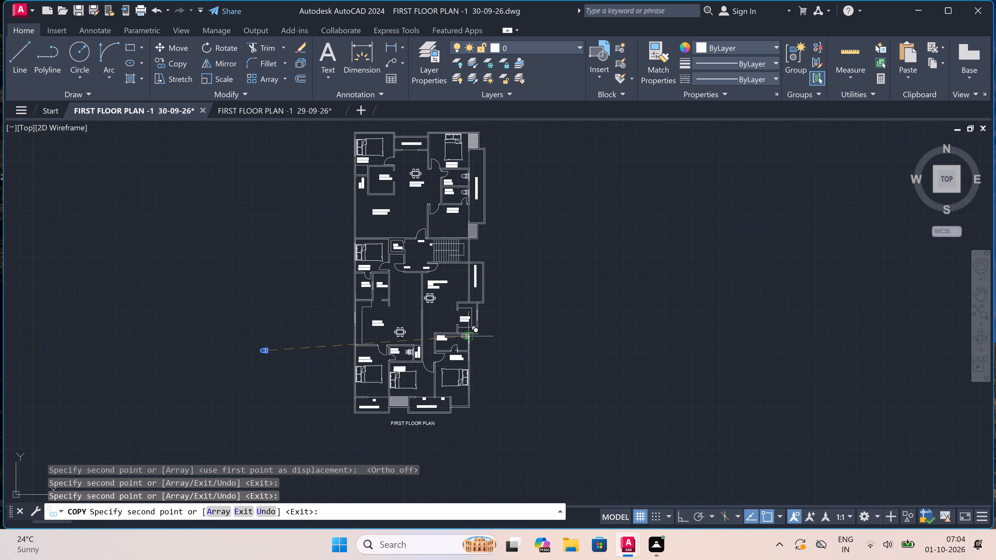
pyautogui.scroll(3, 477, 343)
pyautogui.scroll(3, 393, 334)
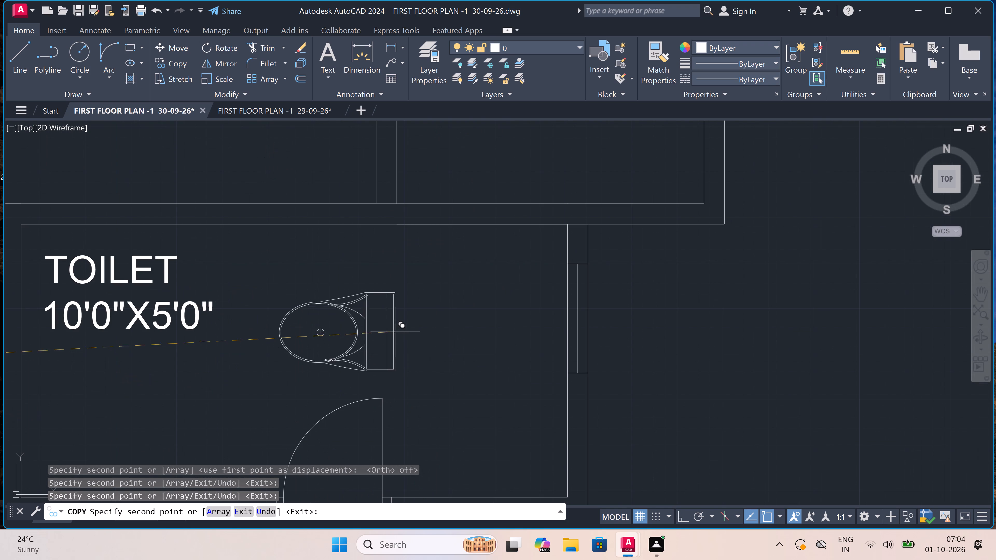
pyautogui.click(562, 318)
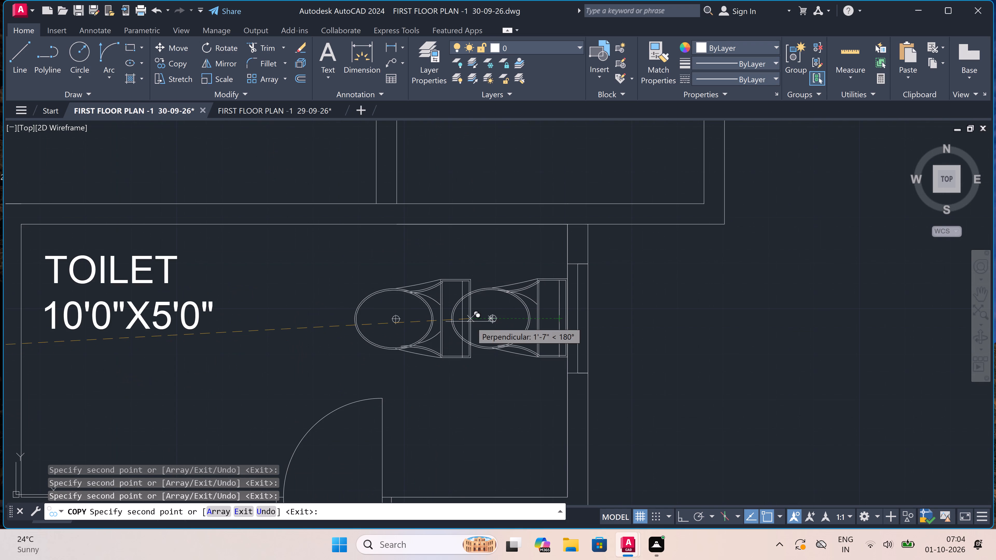
# Place the last toilet fixture copy in the 5'0"X8'0" toilet beside the 4'7.5"X8'0" O.T.S, against their shared wall, and finish copying.
pyautogui.scroll(-5, 471, 321)
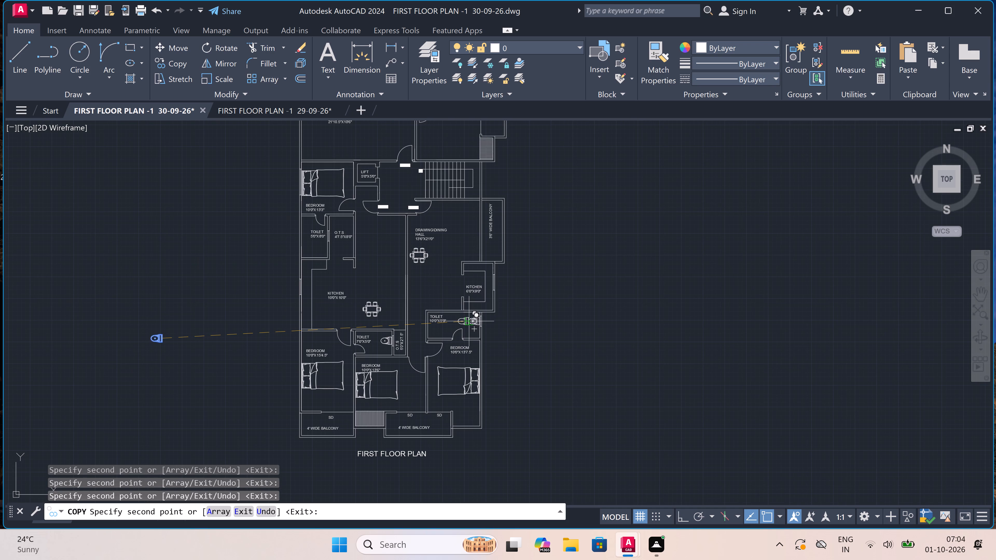
pyautogui.scroll(-1, 471, 321)
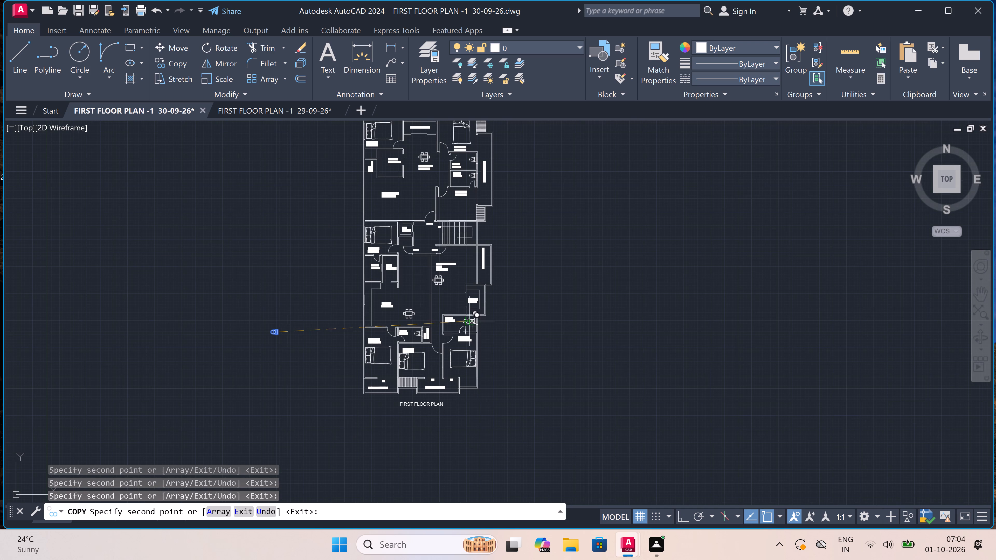
pyautogui.scroll(3, 347, 249)
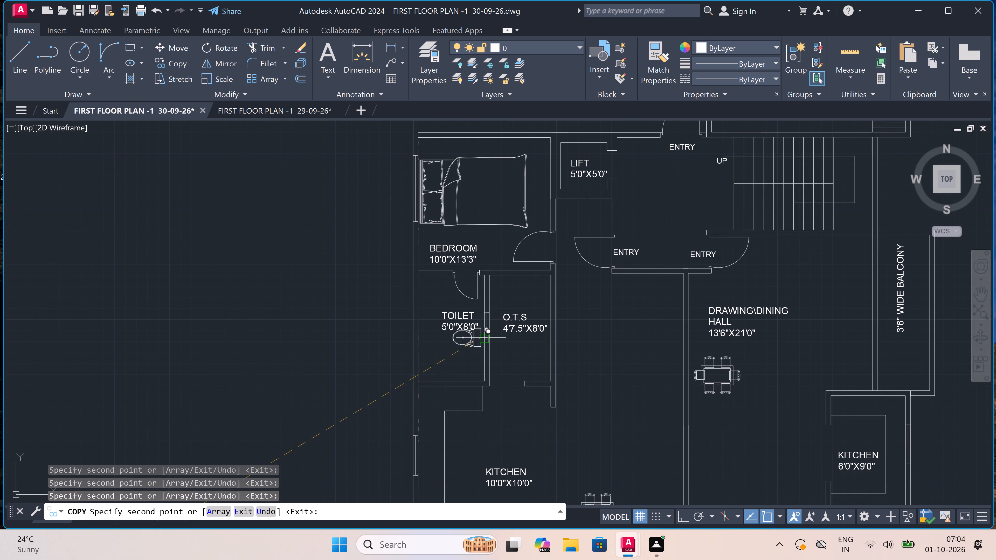
pyautogui.click(480, 354)
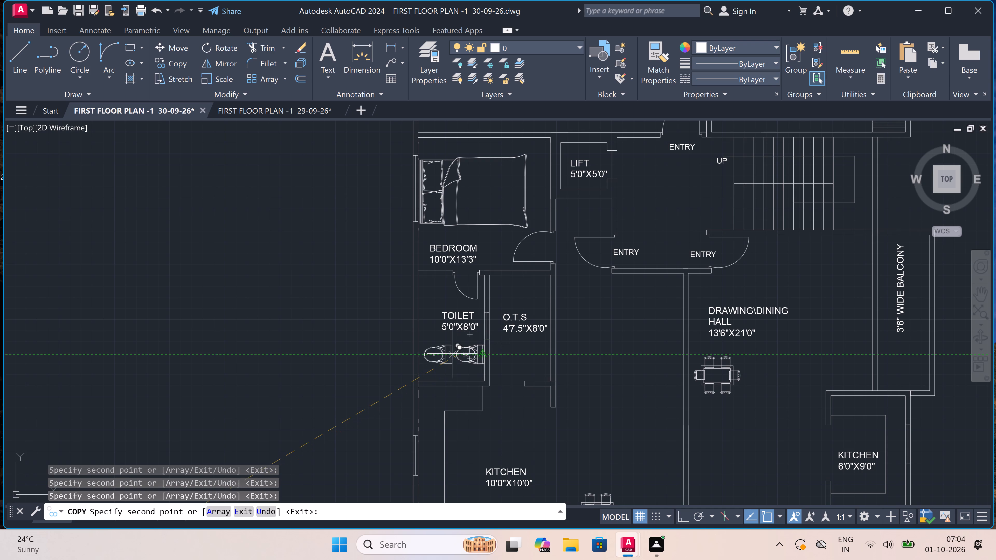
pyautogui.scroll(-2, 448, 354)
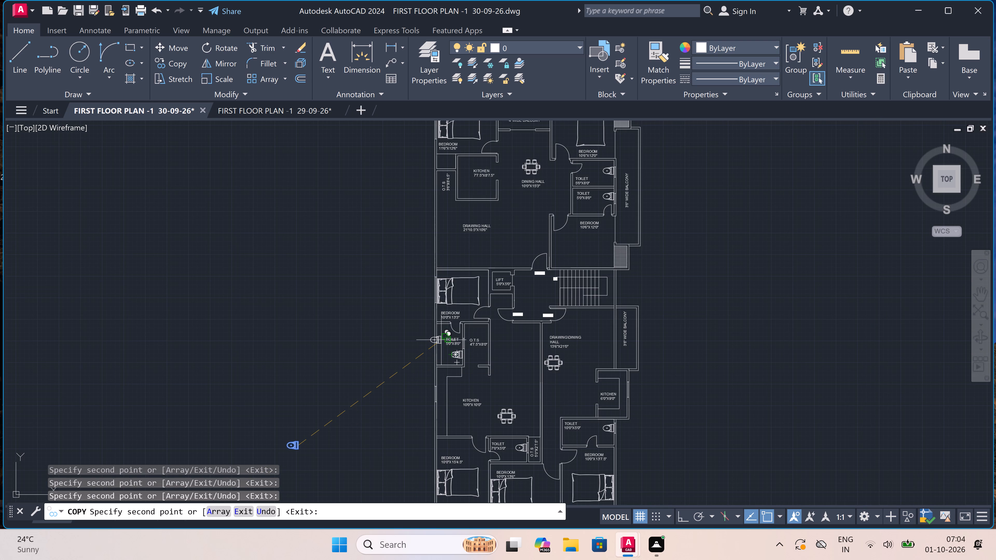
pyautogui.scroll(-1, 441, 340)
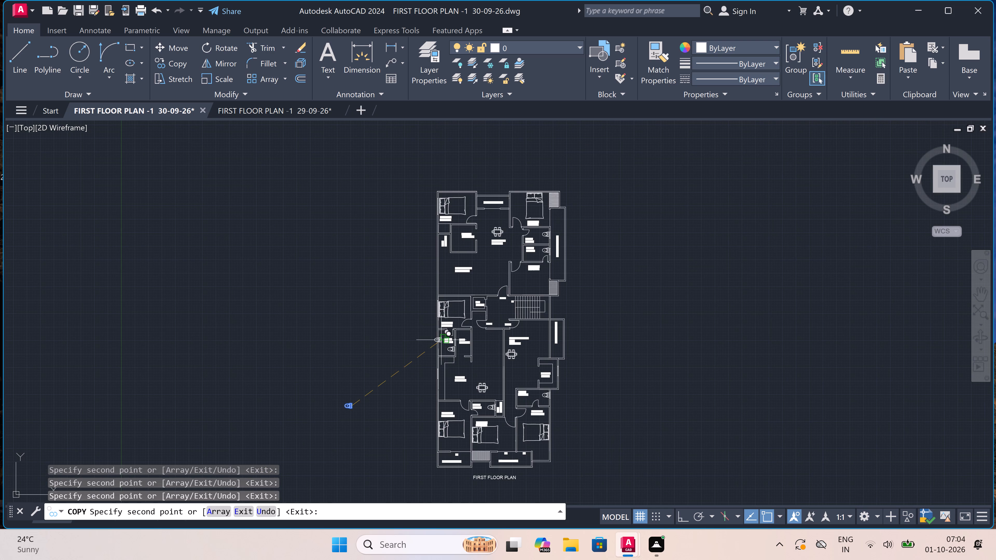
pyautogui.scroll(1, 441, 340)
pyautogui.scroll(-1, 441, 340)
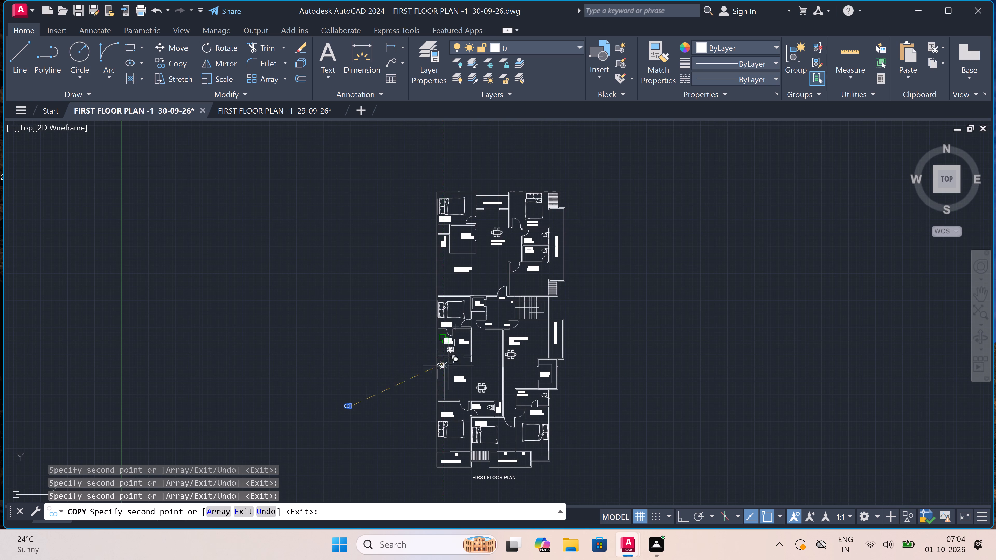
pyautogui.scroll(2, 474, 445)
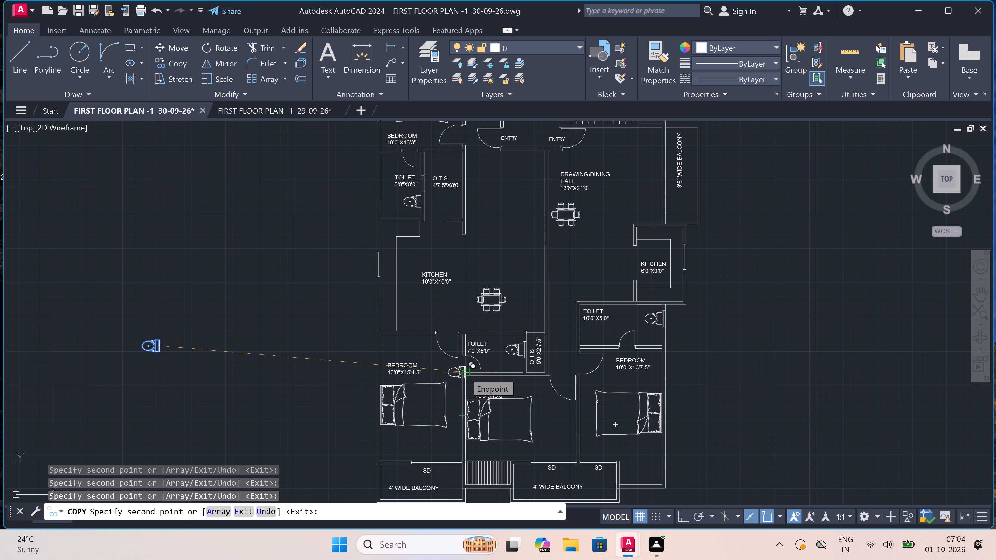
pyautogui.press('Escape')
# Move the TOILET 10'0"X5'0" label horizontally toward the fixture, into the middle of the room.
pyautogui.scroll(-1, 465, 375)
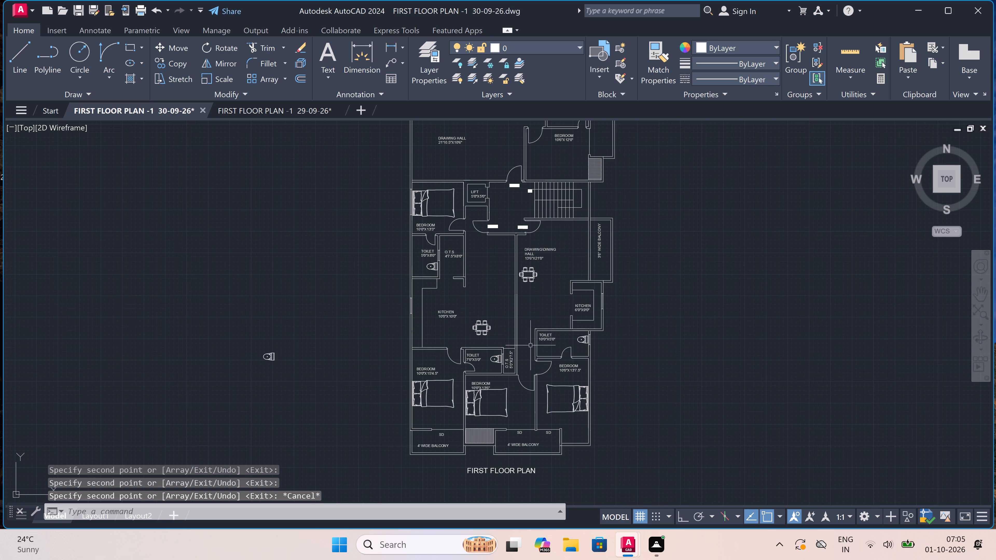
pyautogui.scroll(2, 545, 346)
pyautogui.scroll(2, 536, 314)
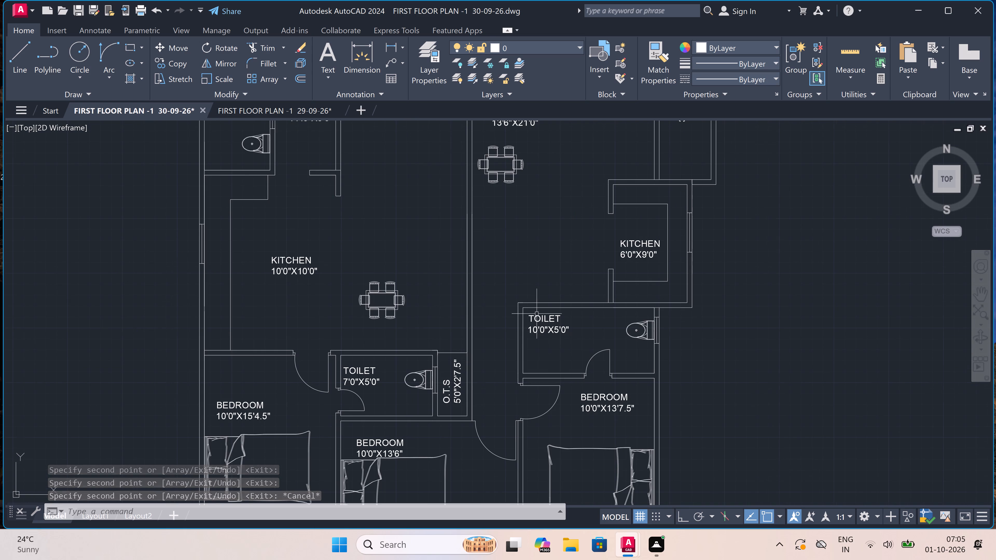
pyautogui.click(536, 319)
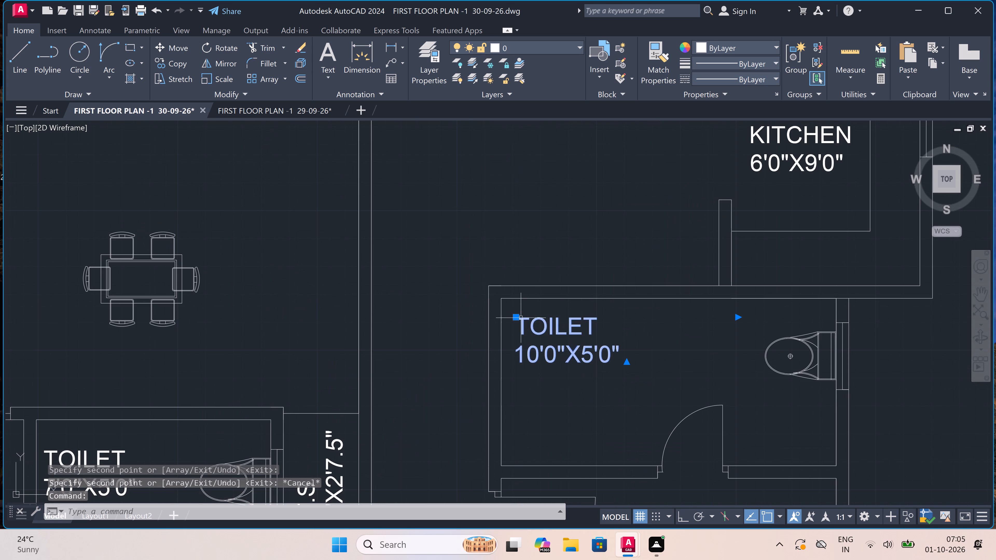
pyautogui.click(517, 316)
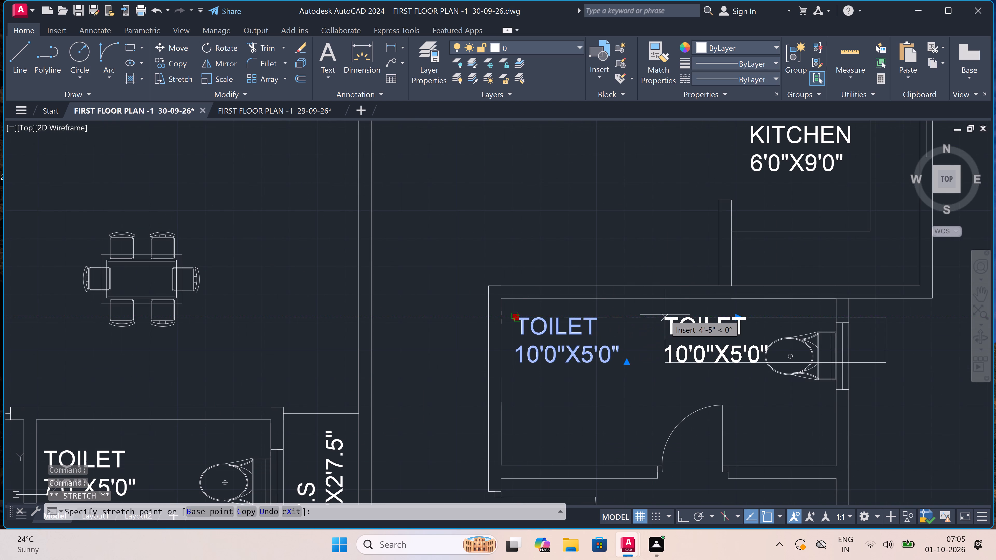
pyautogui.click(620, 313)
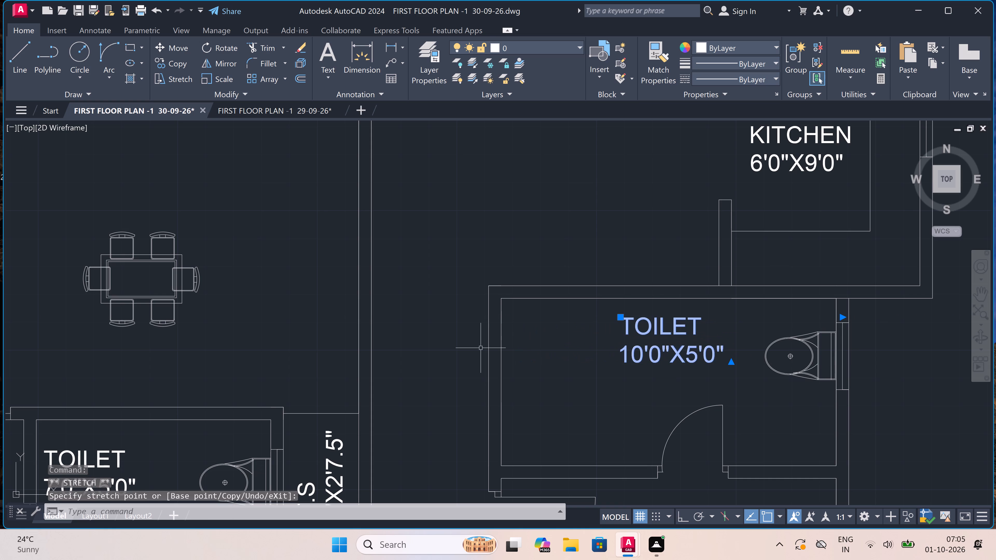
pyautogui.press('Escape')
# Draw the lower door jamb across the 10'0"X5'0" toilet's wall opposite the fixture, with a 2" return and a 2' Ortho leaf into the room.
pyautogui.press('l')
pyautogui.press('space')
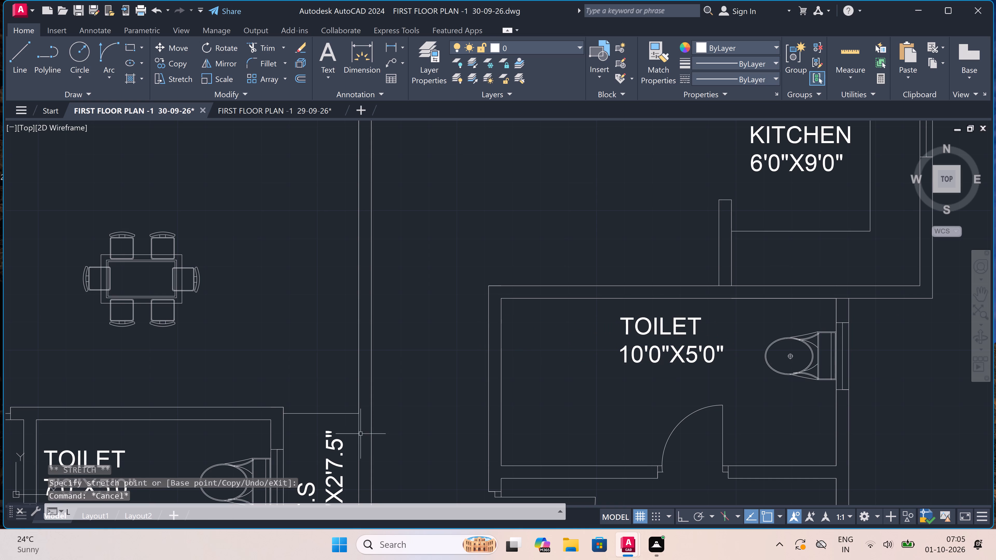
pyautogui.click(486, 449)
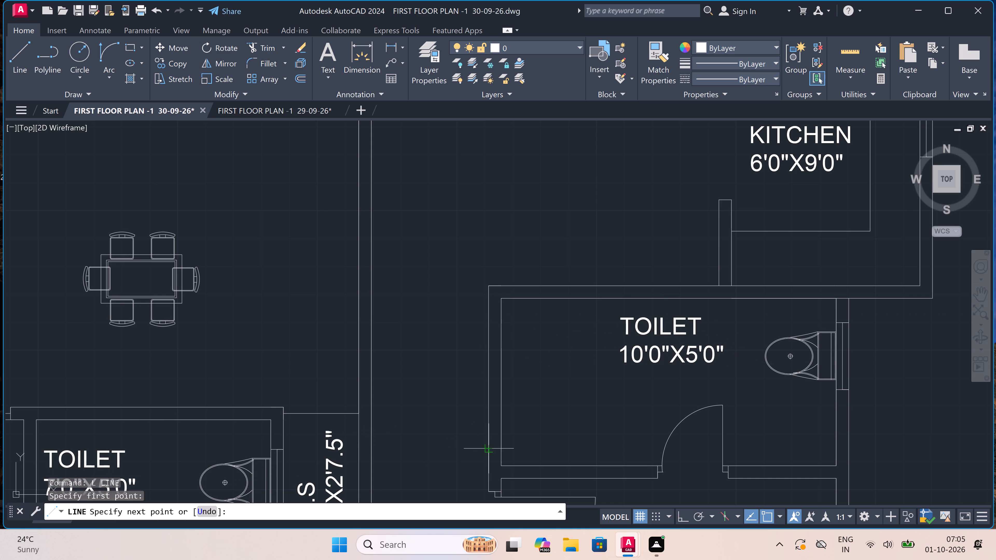
pyautogui.click(498, 447)
pyautogui.click(494, 445)
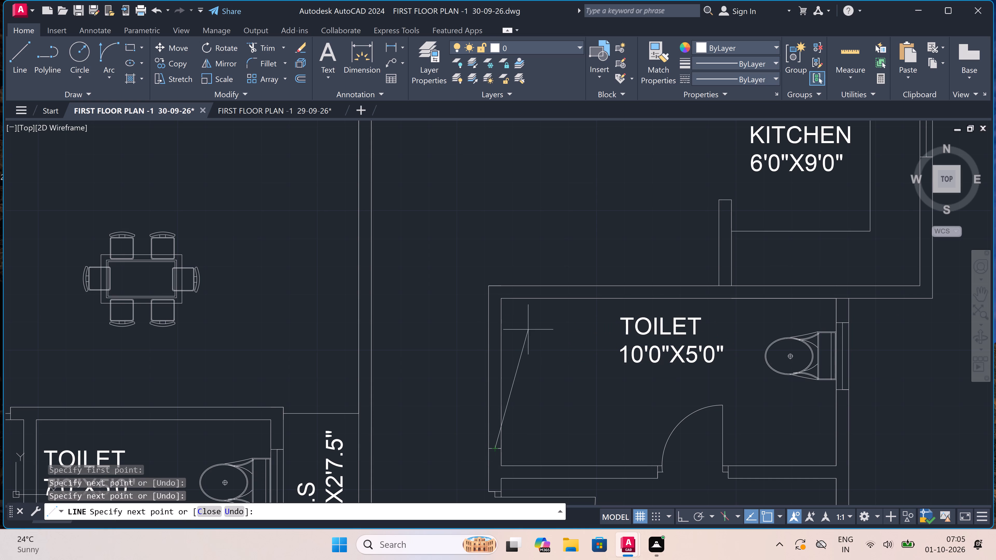
pyautogui.write('2"')
pyautogui.press('space')
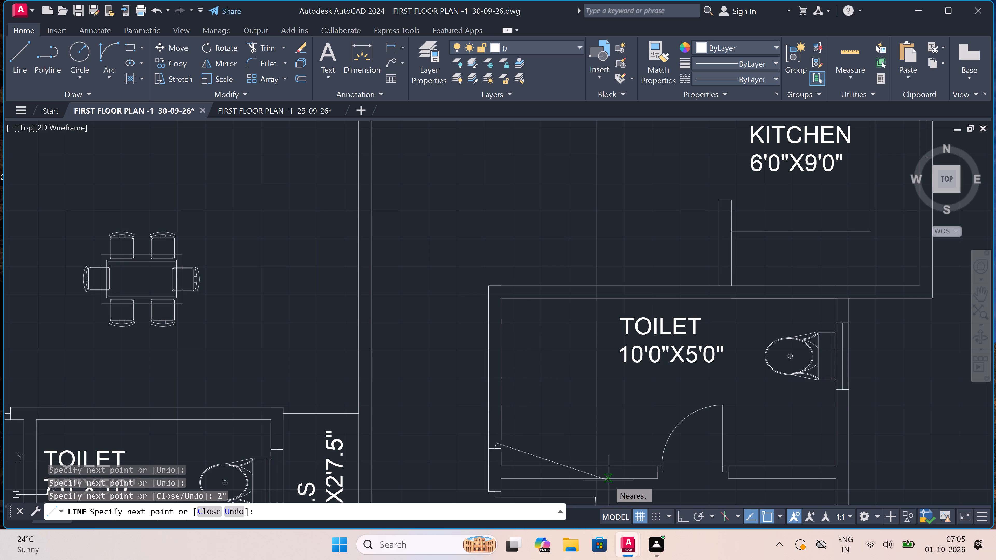
pyautogui.press('F8')
pyautogui.write("2'")
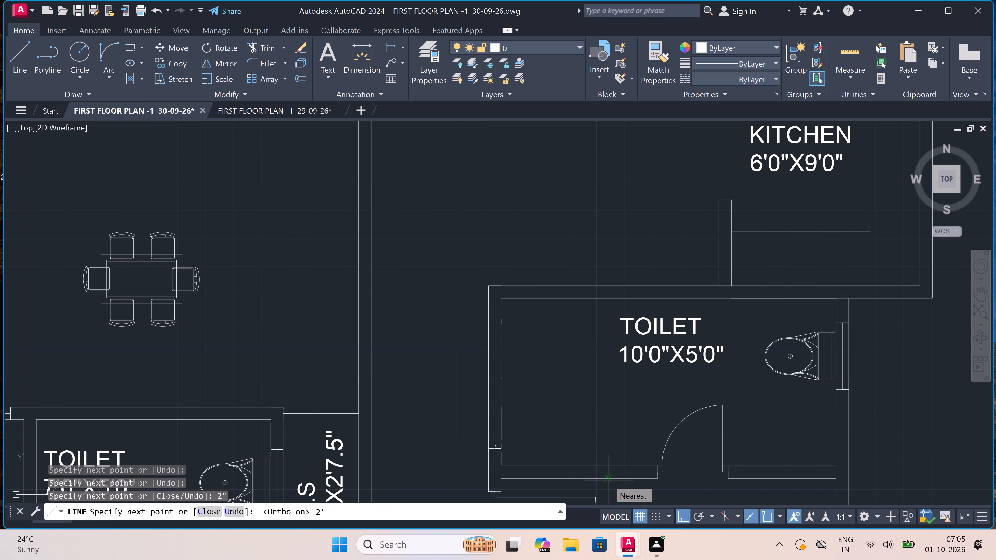
pyautogui.press('space')
pyautogui.press('Escape')
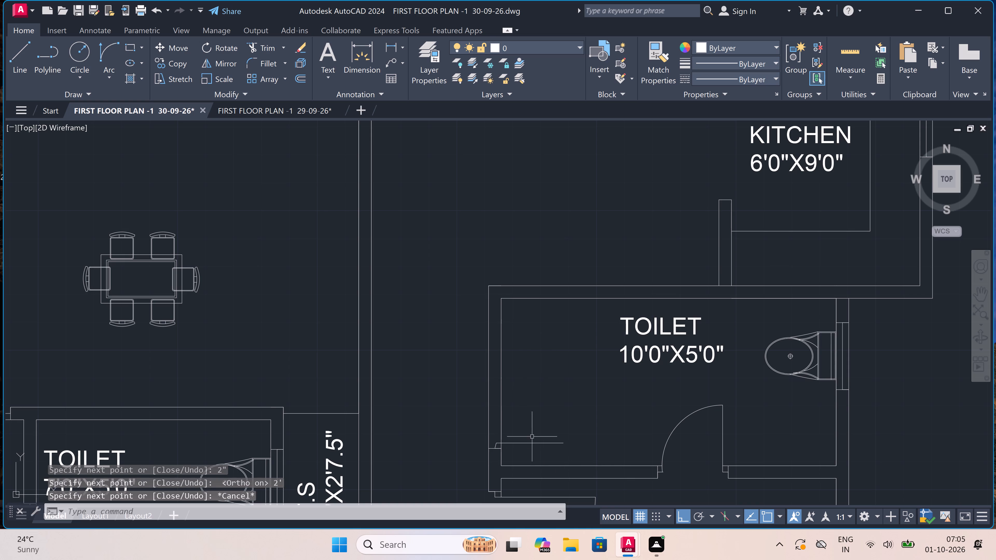
# Draw the upper door jamb across the same toilet wall, with a 2" return from its midpoint toward the opening.
pyautogui.press('space')
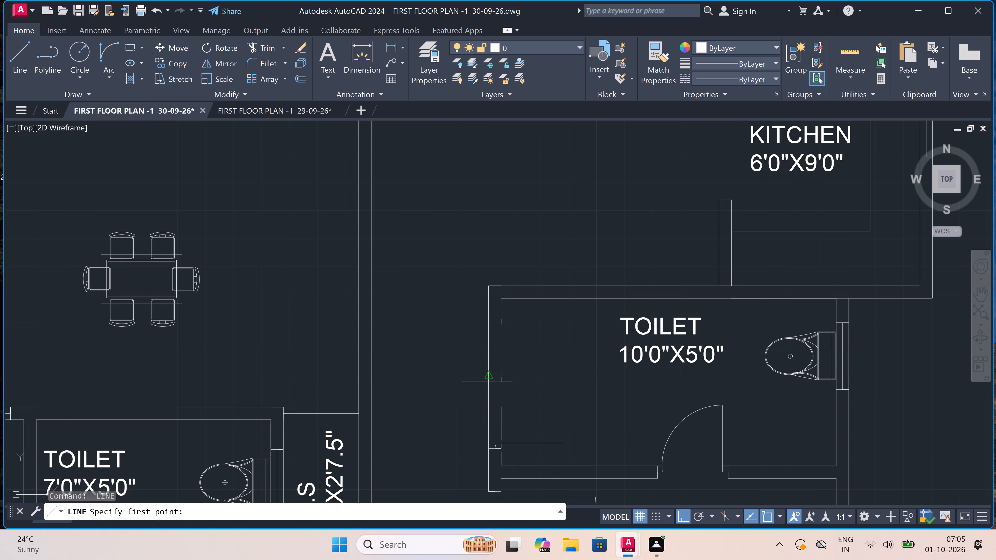
pyautogui.click(487, 382)
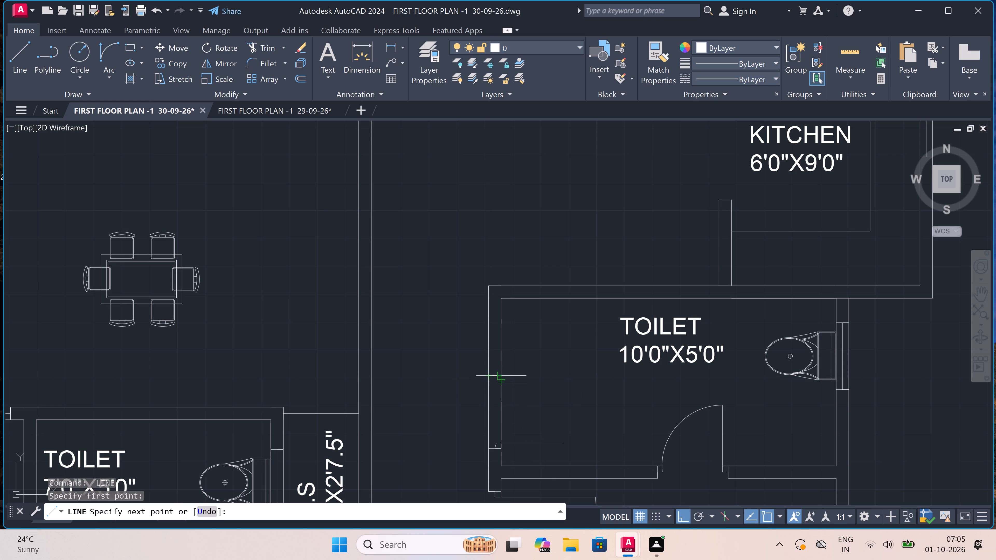
pyautogui.click(499, 374)
pyautogui.doubleClick(485, 373)
pyautogui.scroll(1, 488, 373)
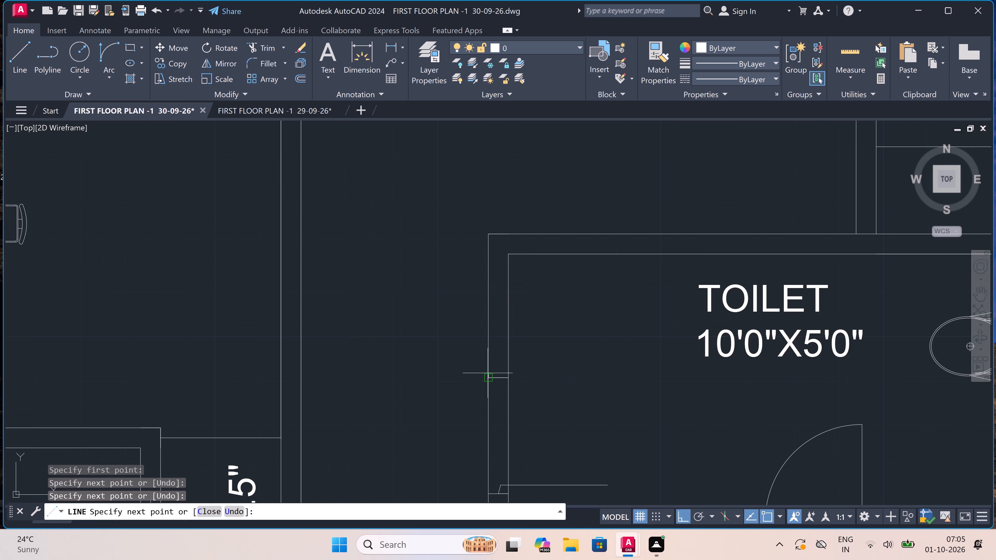
pyautogui.click(501, 381)
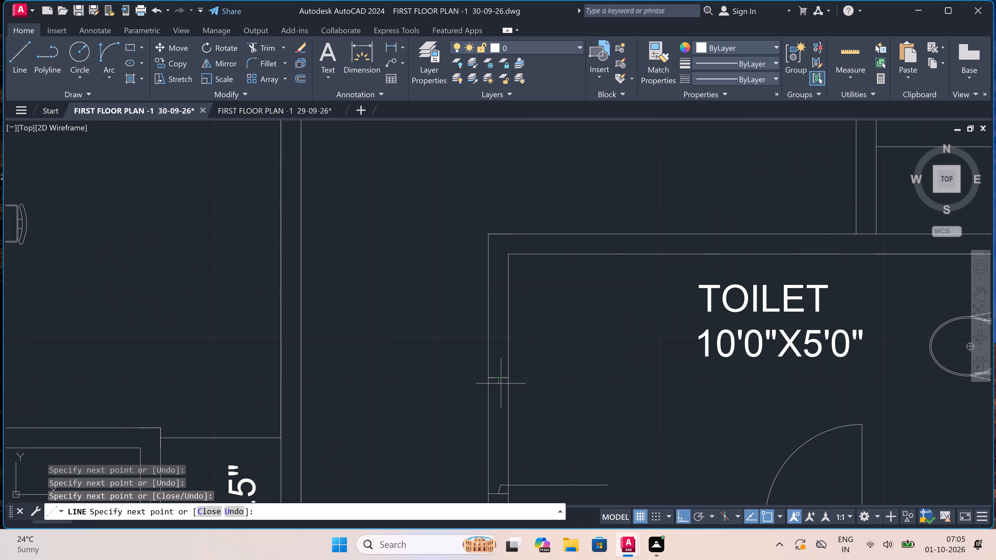
pyautogui.write('2"')
pyautogui.press('space')
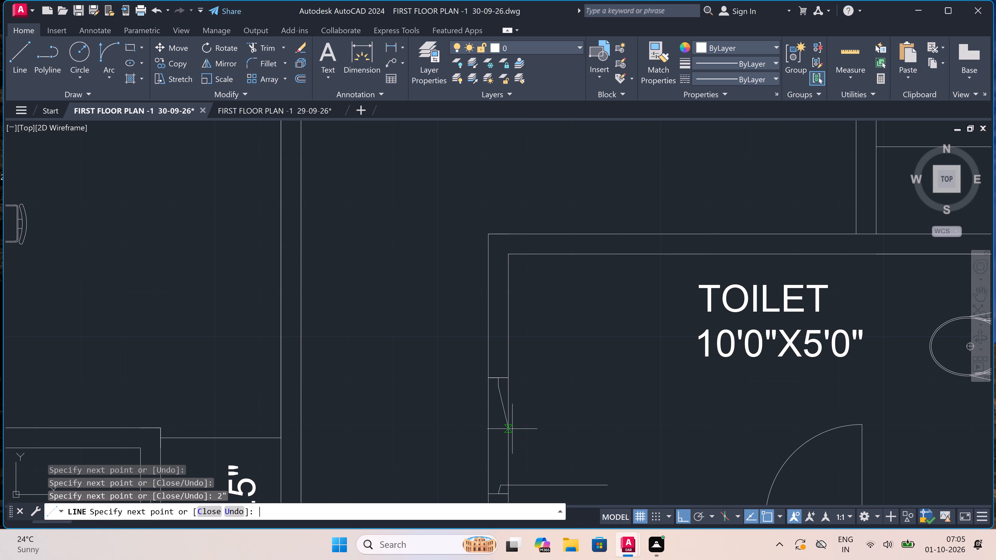
pyautogui.press('Escape')
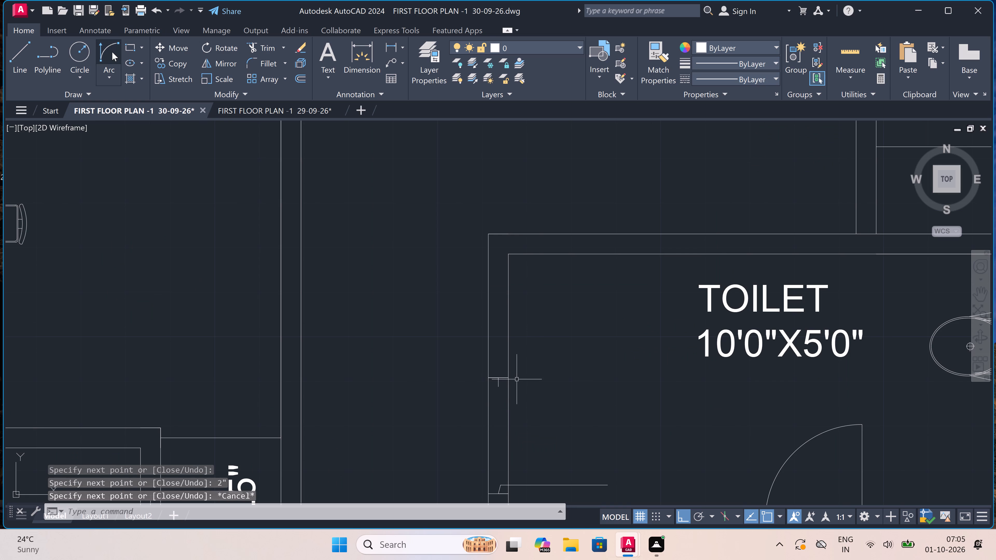
# Draw the door swing arc from the 2' leaf's free end to the upper jamb's return, bulging into the toilet.
pyautogui.click(112, 51)
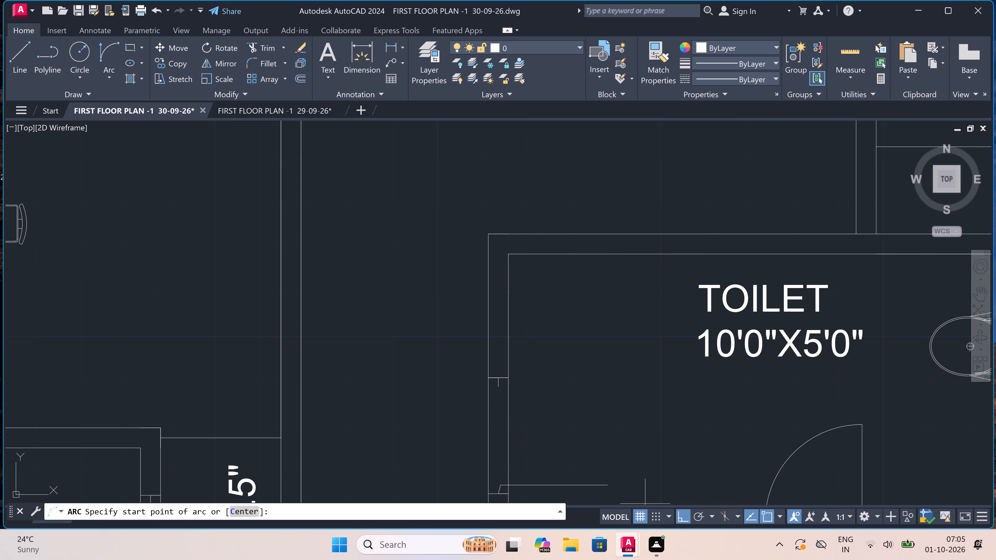
pyautogui.click(607, 483)
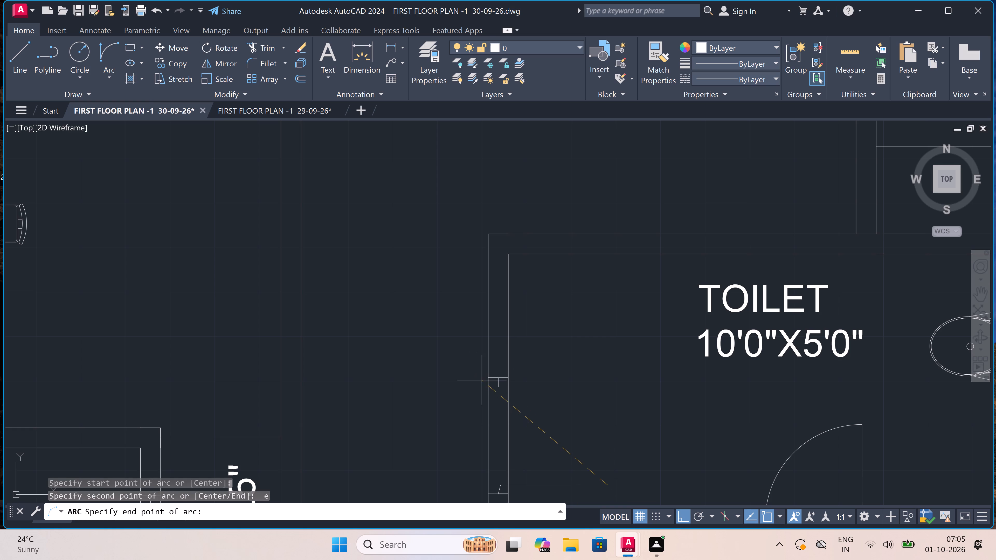
pyautogui.click(498, 393)
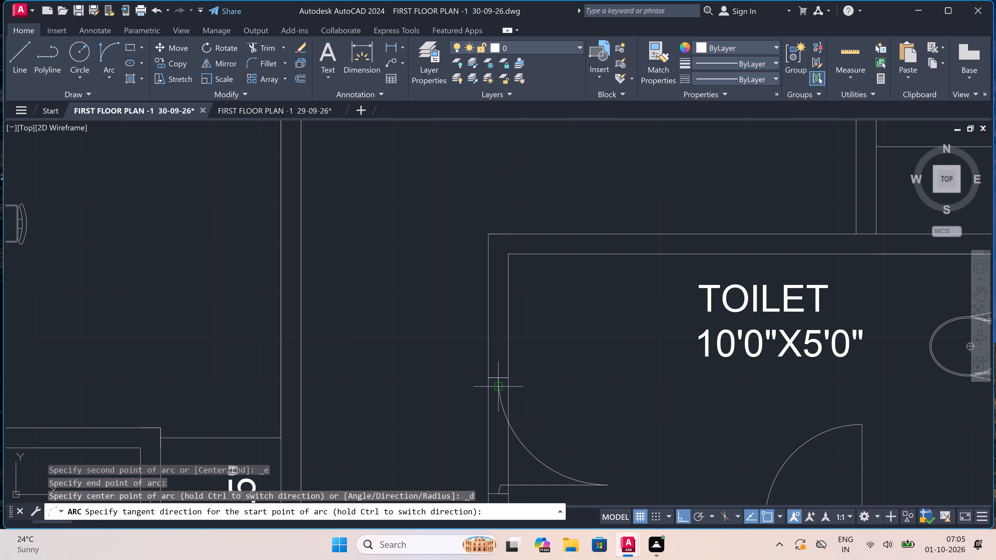
pyautogui.click(591, 349)
pyautogui.scroll(-3, 480, 352)
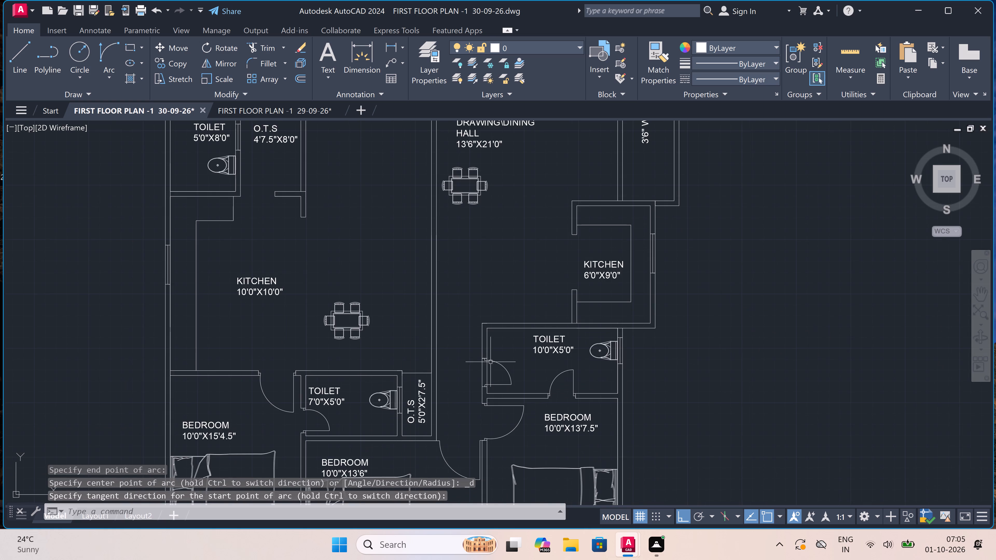
# Trim the wall lines crossing the new door opening of the 10'0"X5'0" toilet, using a fence through the opening.
pyautogui.scroll(3, 500, 379)
pyautogui.write('TR')
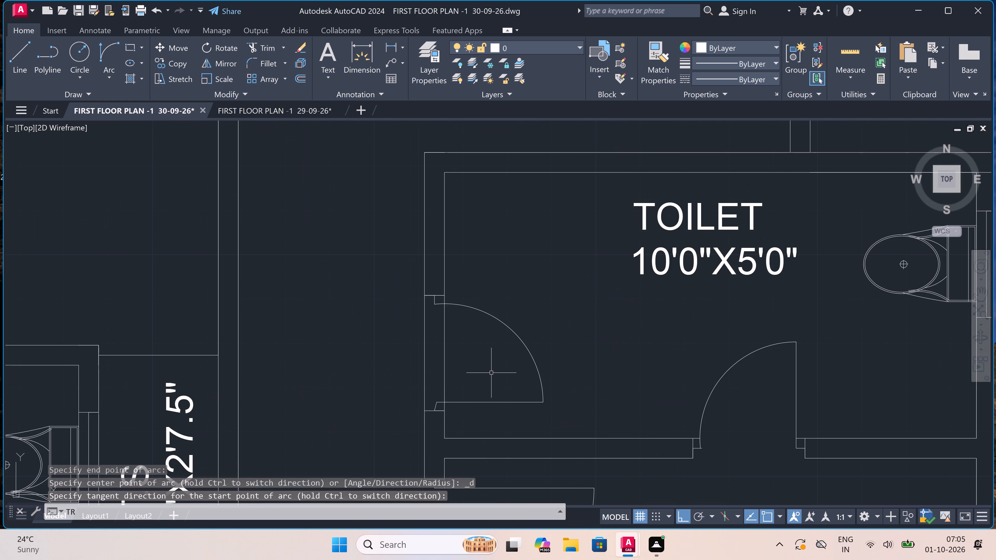
pyautogui.press('space')
pyautogui.doubleClick(490, 367)
pyautogui.click(335, 393)
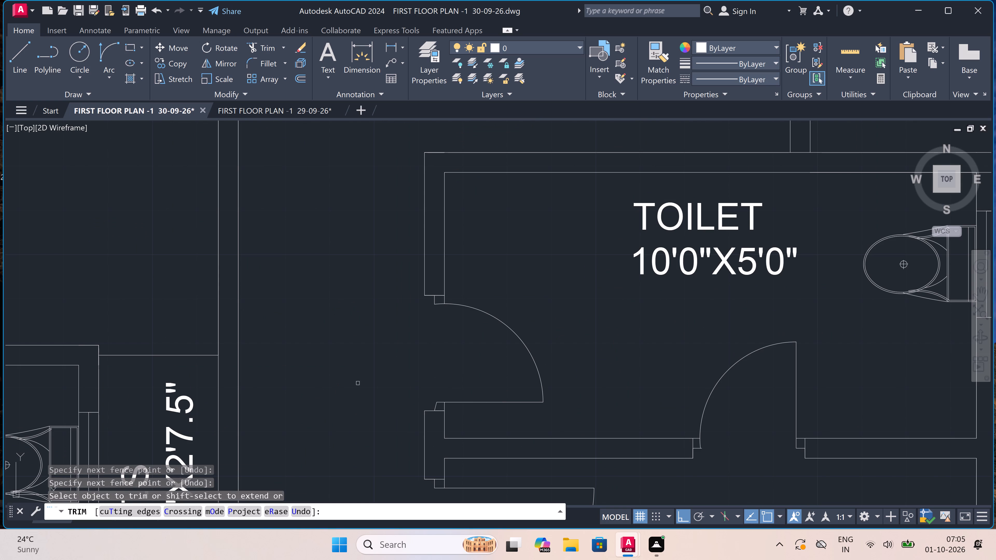
pyautogui.press('Escape')
# Erase the spare toilet fixture lying outside the first floor plan.
pyautogui.scroll(-3, 412, 379)
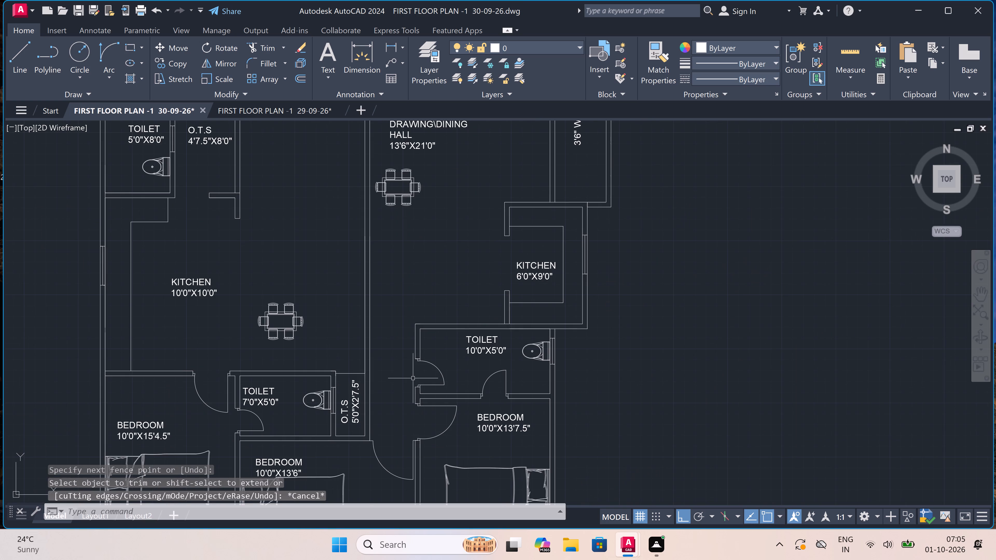
pyautogui.scroll(-2, 413, 378)
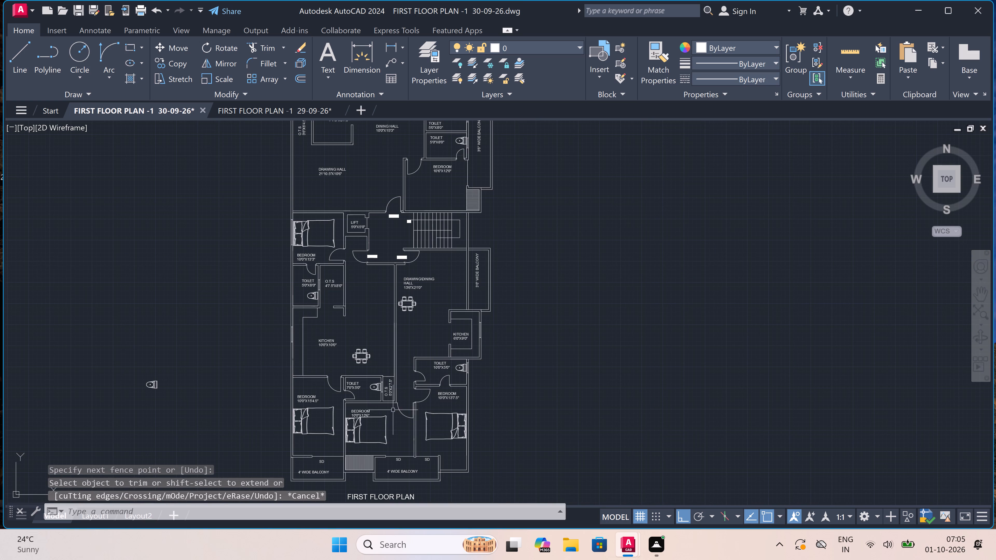
pyautogui.scroll(2, 407, 383)
pyautogui.scroll(-2, 407, 383)
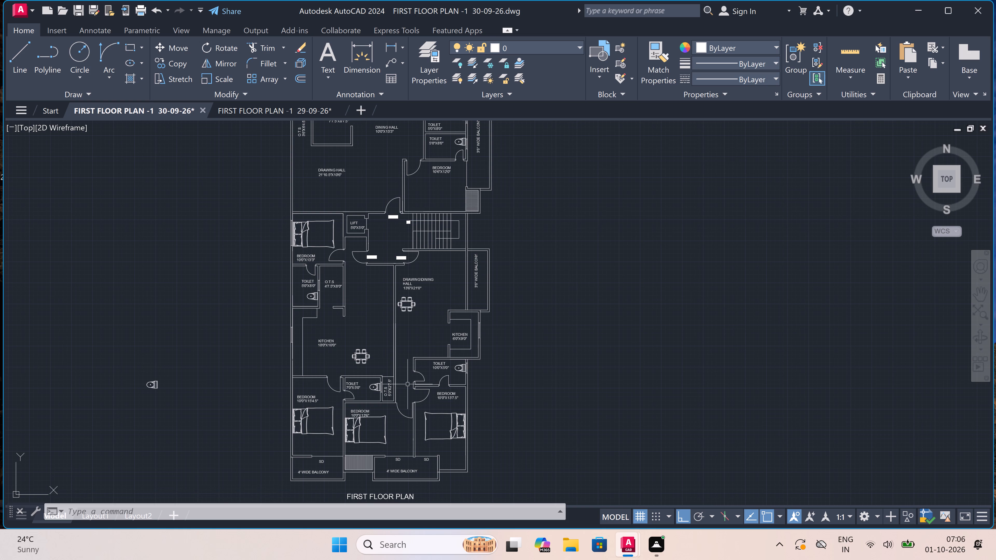
pyautogui.scroll(-2, 407, 384)
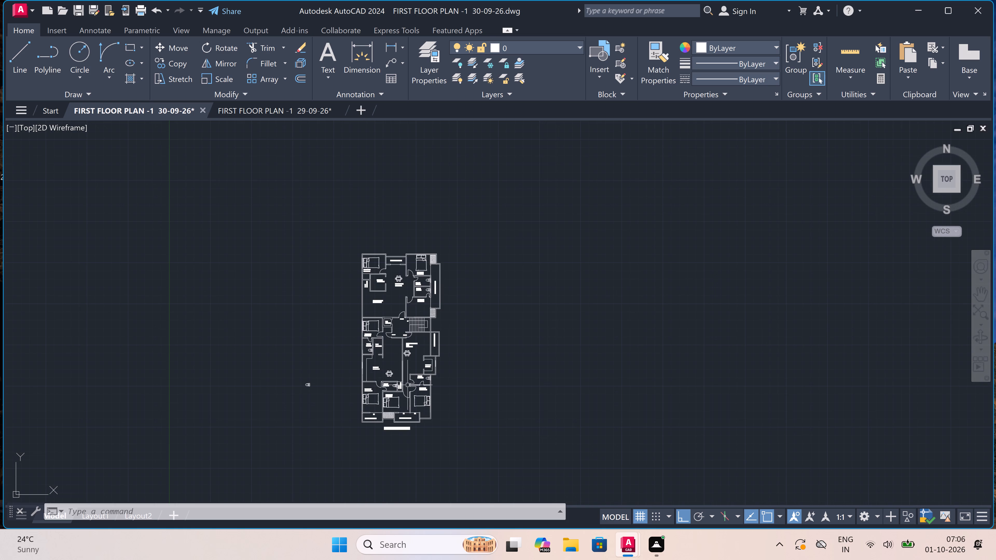
pyautogui.scroll(2, 360, 297)
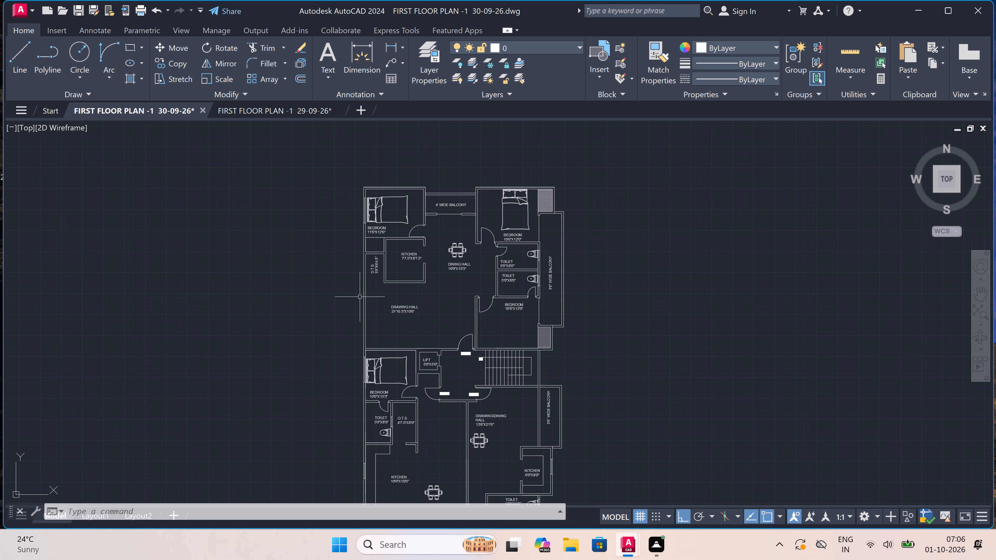
pyautogui.scroll(-2, 360, 297)
pyautogui.scroll(1, 340, 350)
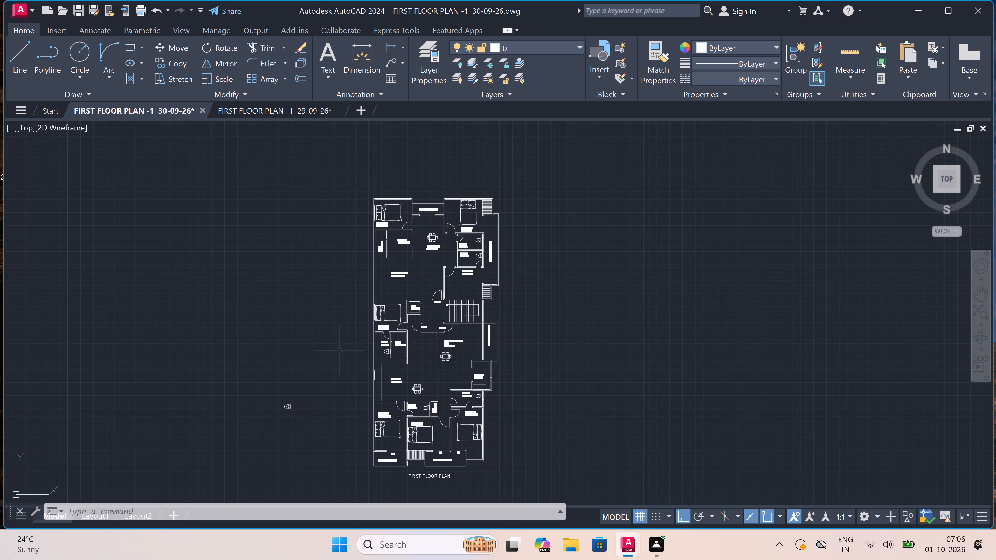
pyautogui.click(340, 353)
pyautogui.click(277, 419)
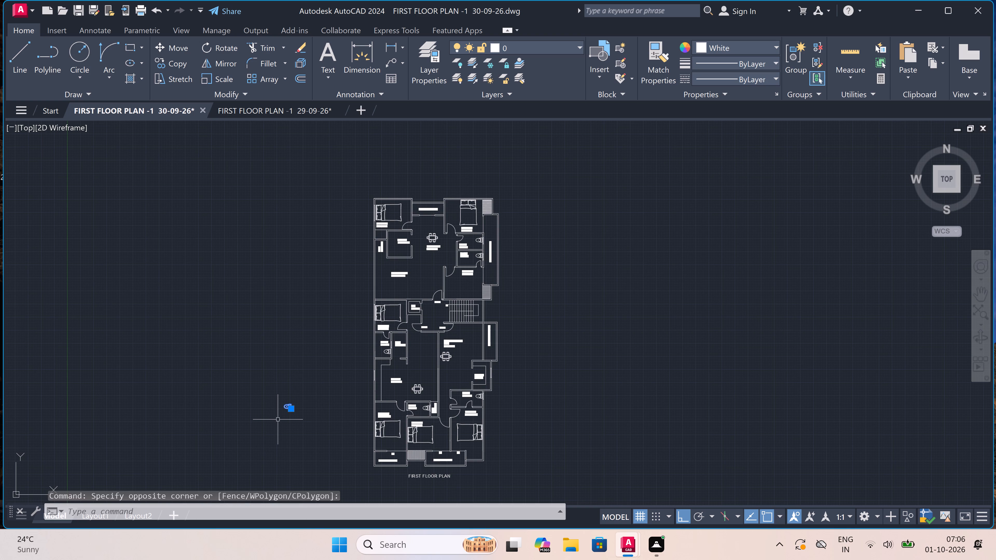
pyautogui.press('Delete')
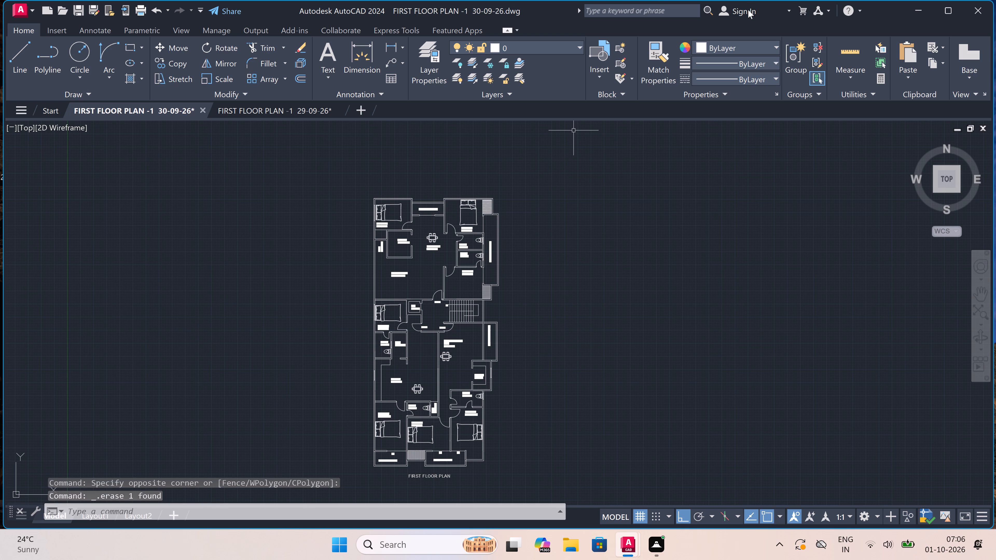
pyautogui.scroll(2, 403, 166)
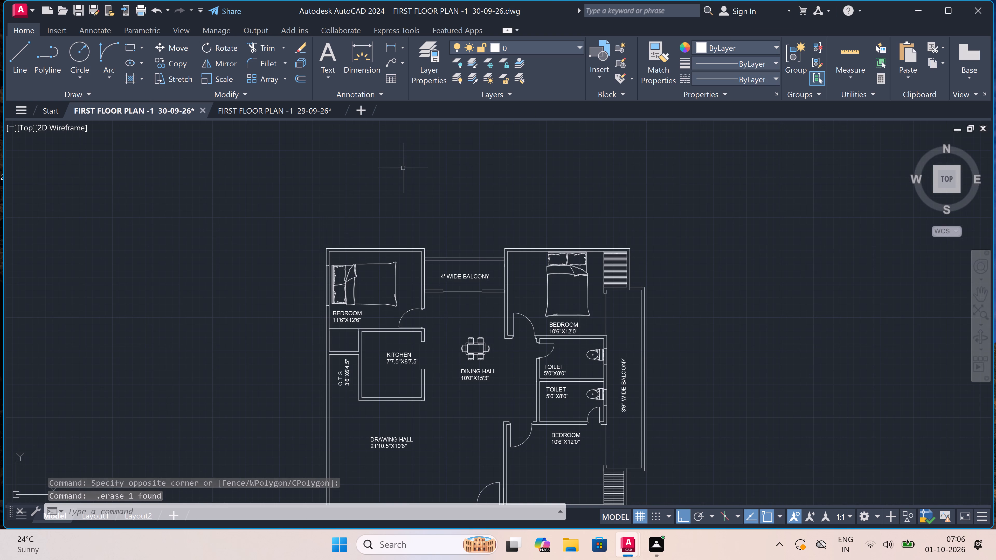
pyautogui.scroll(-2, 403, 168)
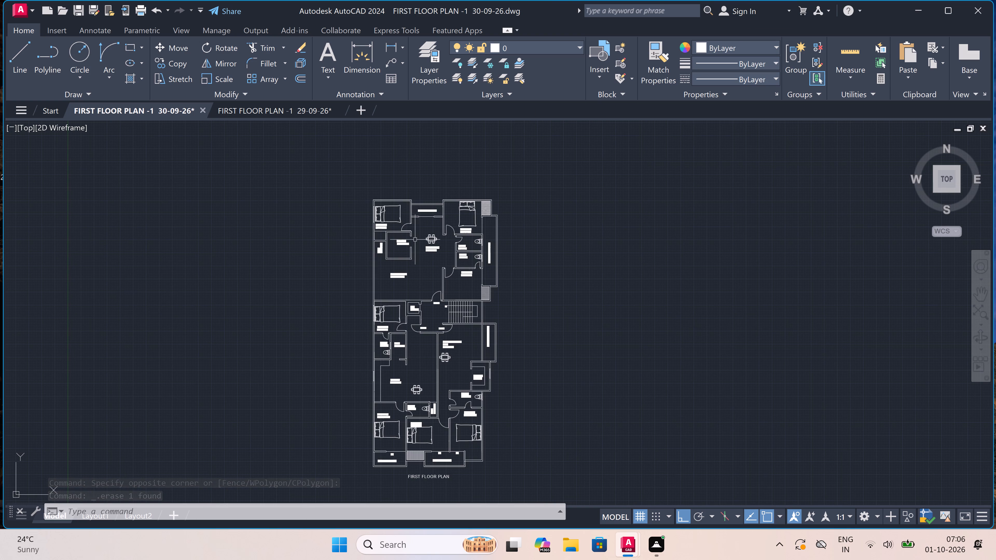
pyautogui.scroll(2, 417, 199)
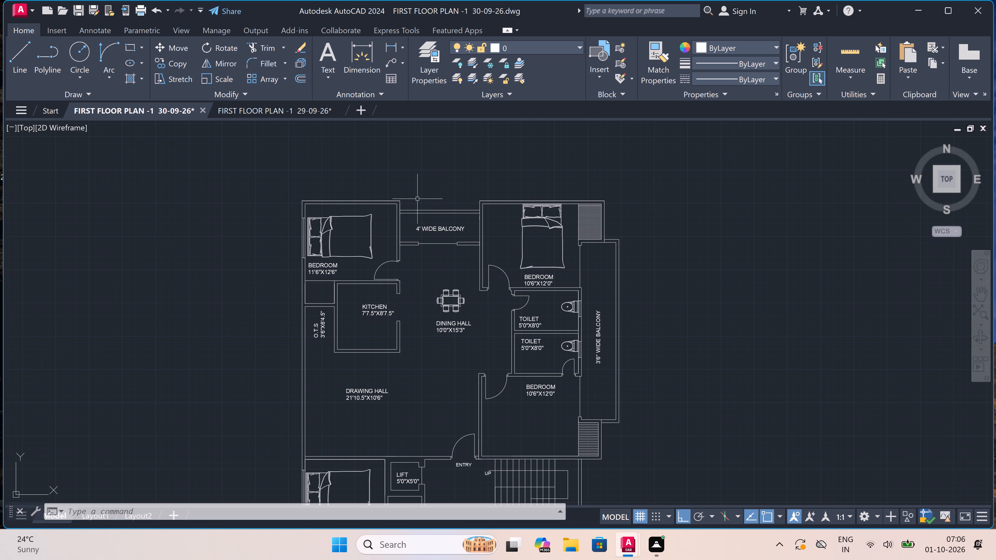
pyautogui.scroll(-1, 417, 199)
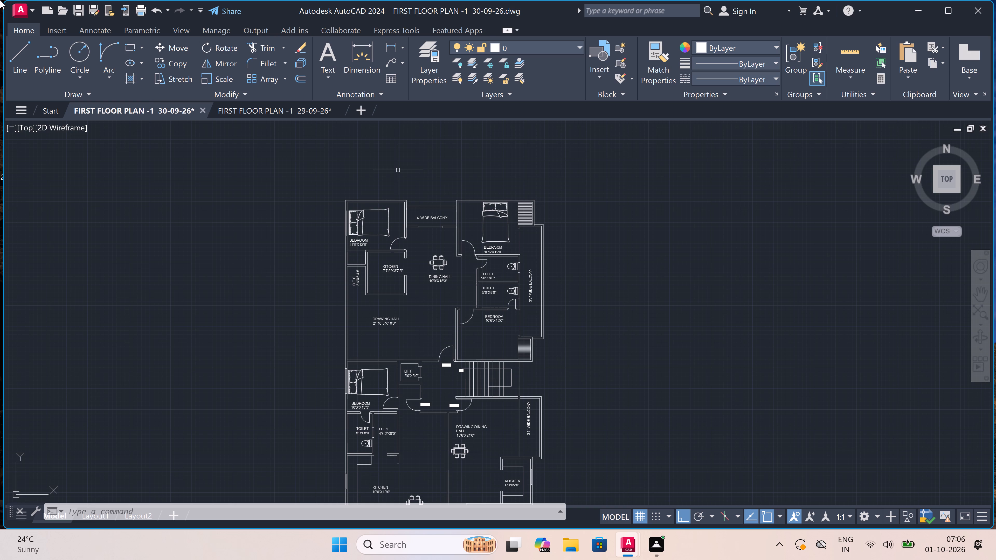
# Open the recent drawing living_room_furniture (1).dwg.
pyautogui.click(16, 1)
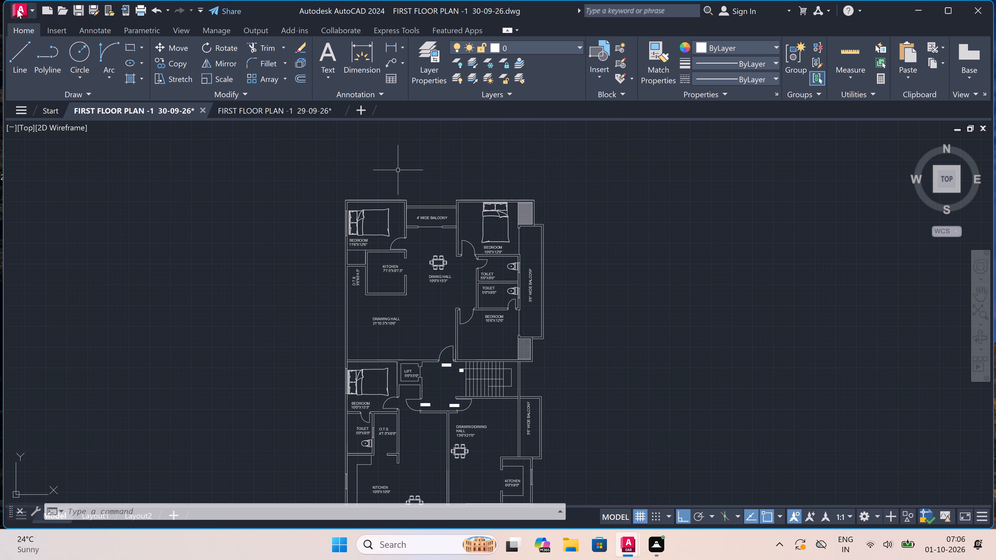
pyautogui.click(17, 9)
pyautogui.scroll(-3, 200, 222)
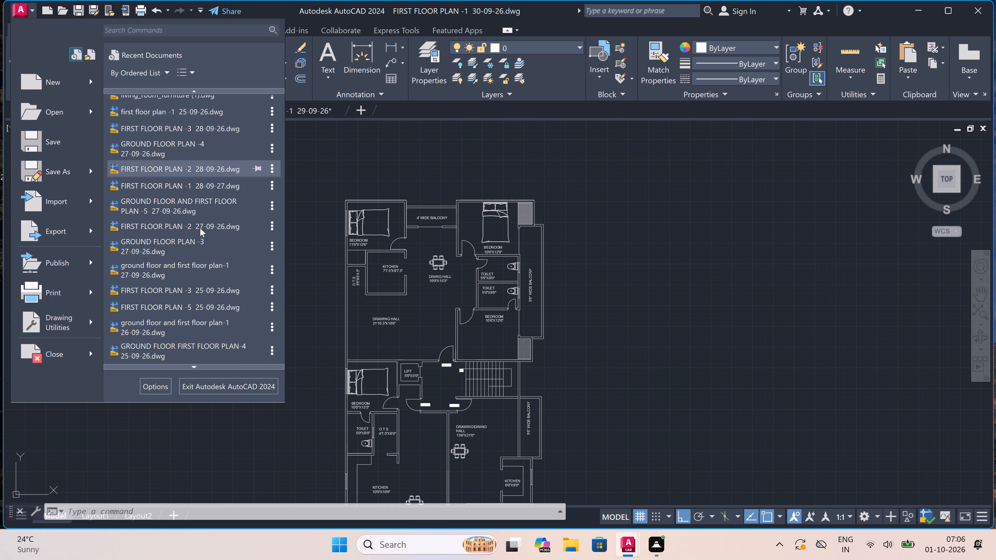
pyautogui.scroll(-3, 199, 228)
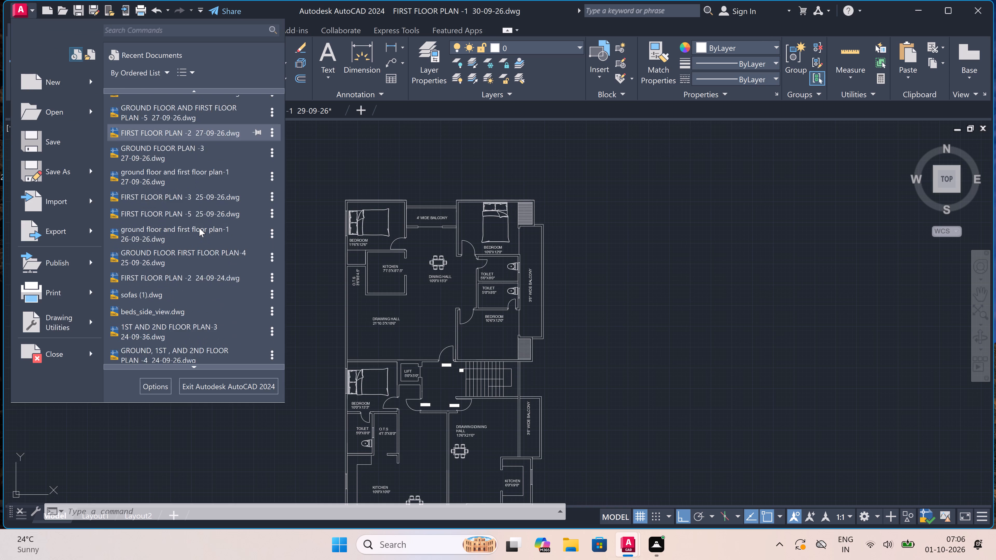
pyautogui.scroll(-1, 199, 228)
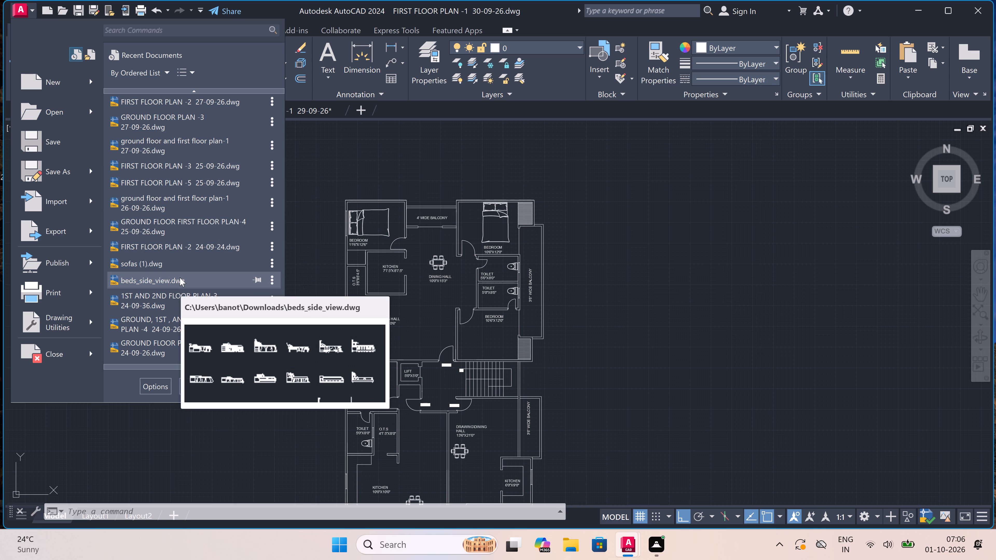
pyautogui.scroll(-3, 180, 277)
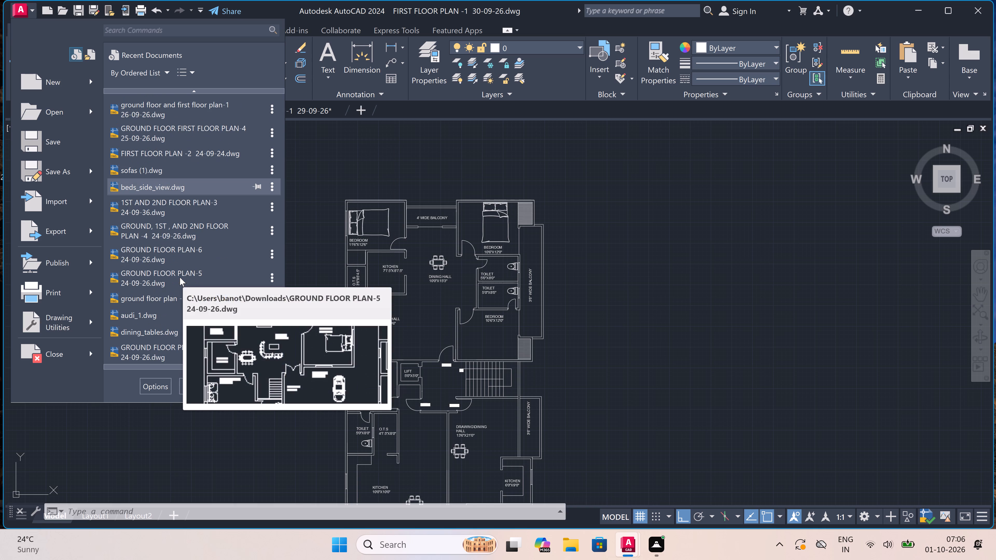
pyautogui.scroll(-4, 180, 277)
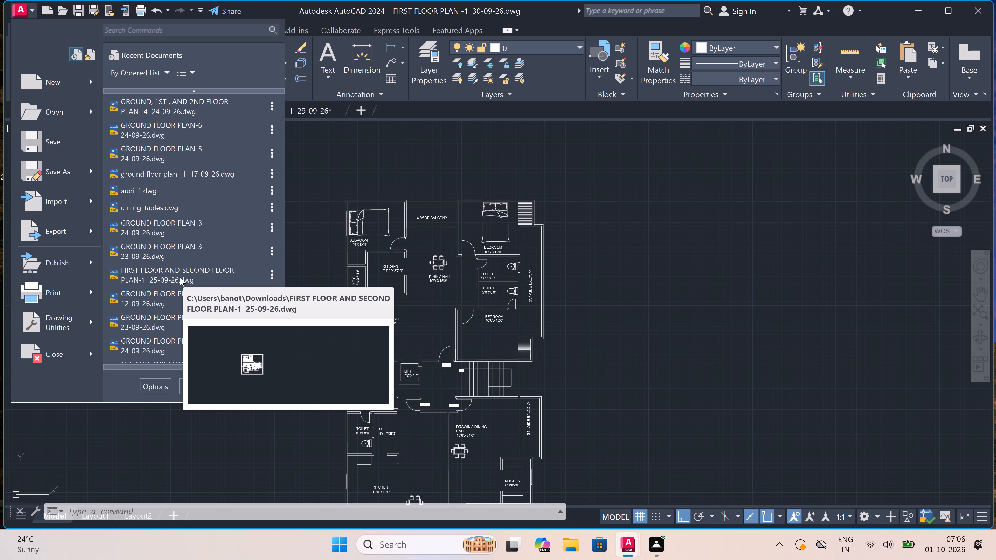
pyautogui.scroll(11, 180, 277)
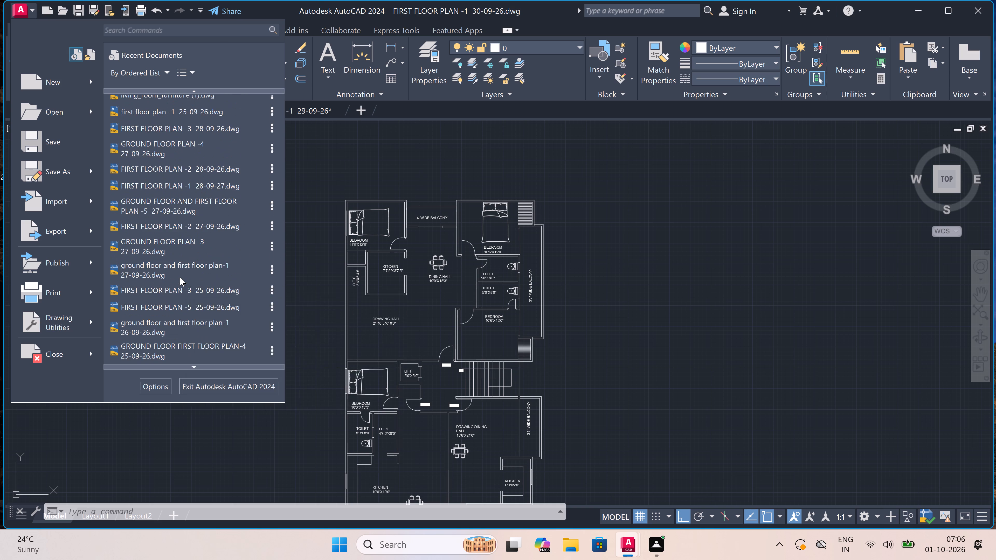
pyautogui.scroll(7, 180, 277)
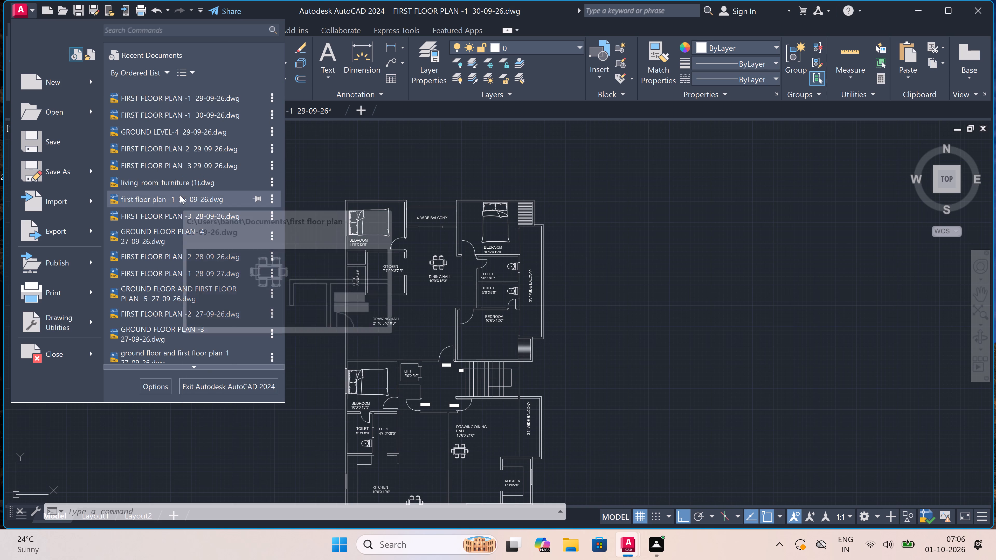
pyautogui.doubleClick(183, 180)
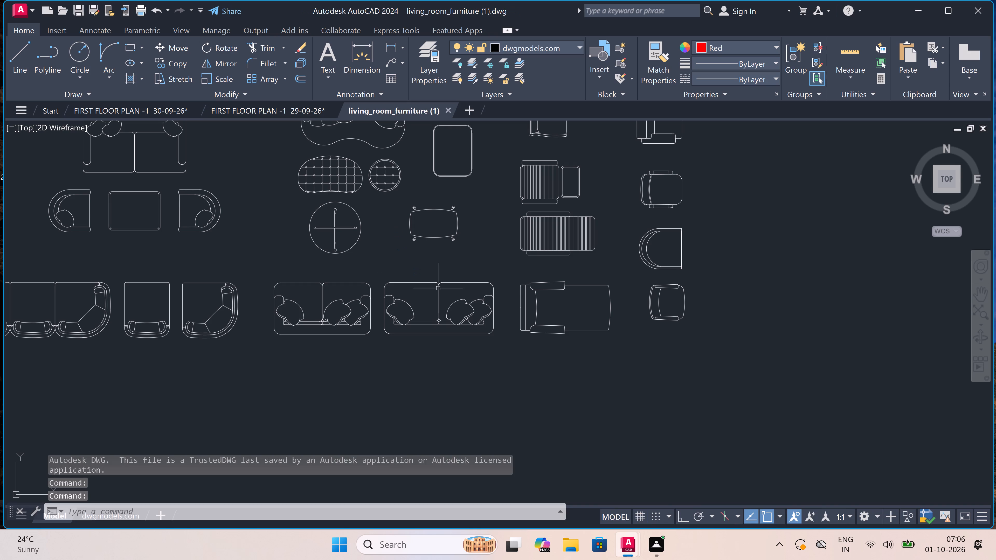
# Copy the two cushioned two-seat sofas and paste them into FIRST FLOOR PLAN -1 30-09-26, in the empty space beside the plan.
pyautogui.click(504, 274)
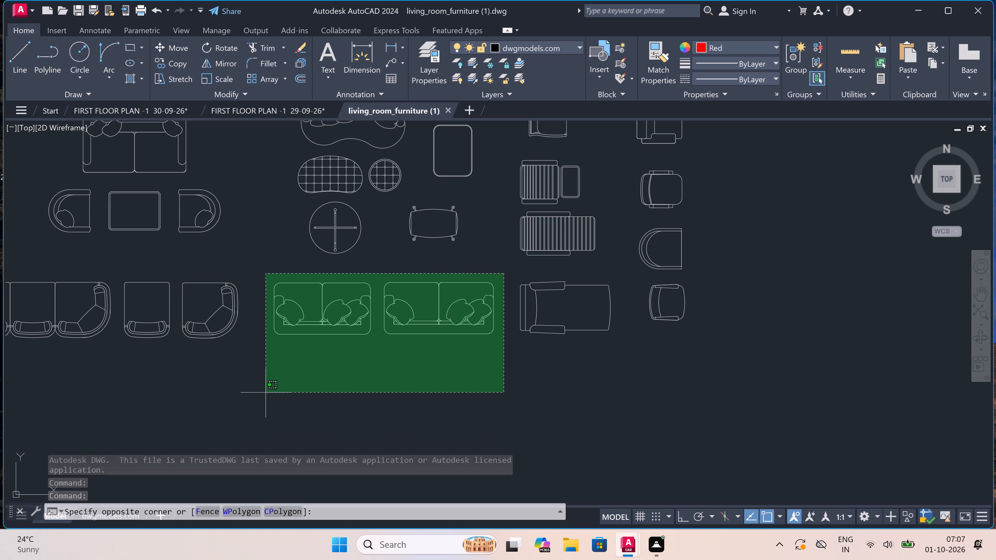
pyautogui.doubleClick(264, 393)
pyautogui.hotkey('ctrl', 'c')
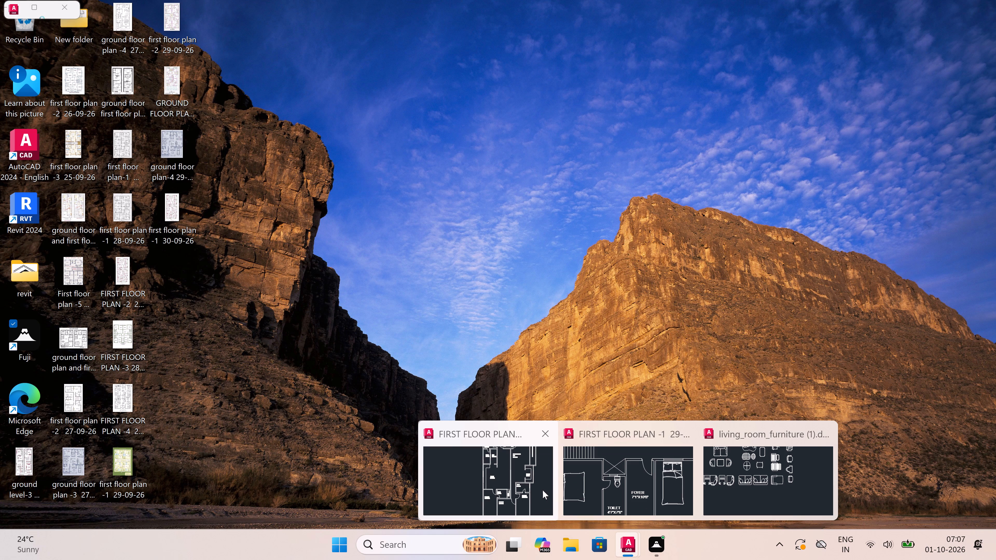
pyautogui.click(543, 490)
pyautogui.hotkey('ctrl', 'v')
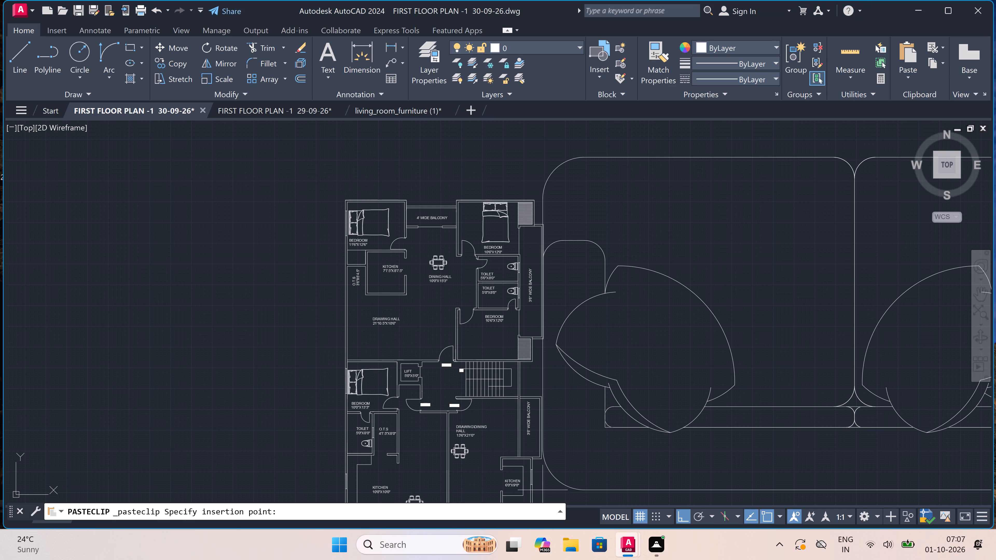
pyautogui.scroll(-3, 327, 339)
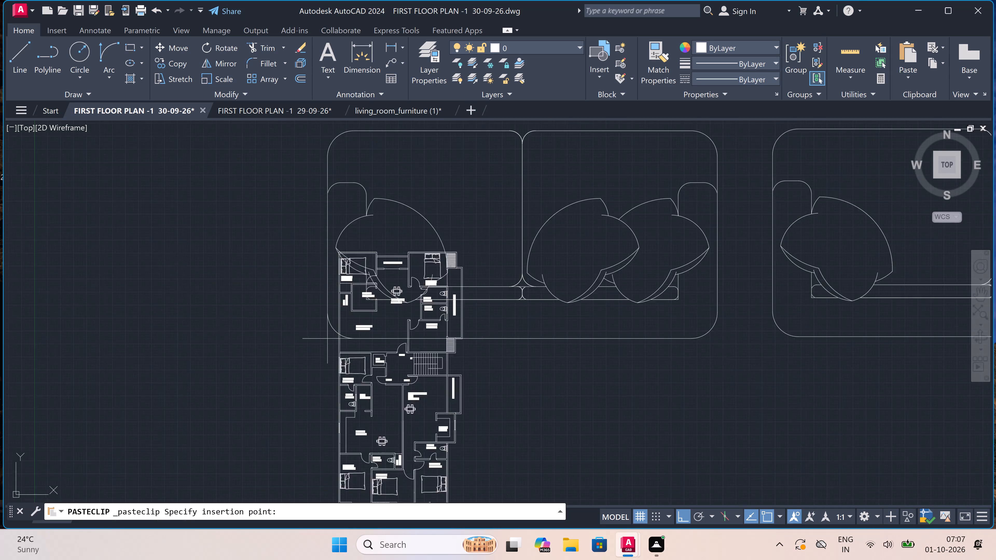
pyautogui.scroll(-2, 327, 339)
pyautogui.click(375, 360)
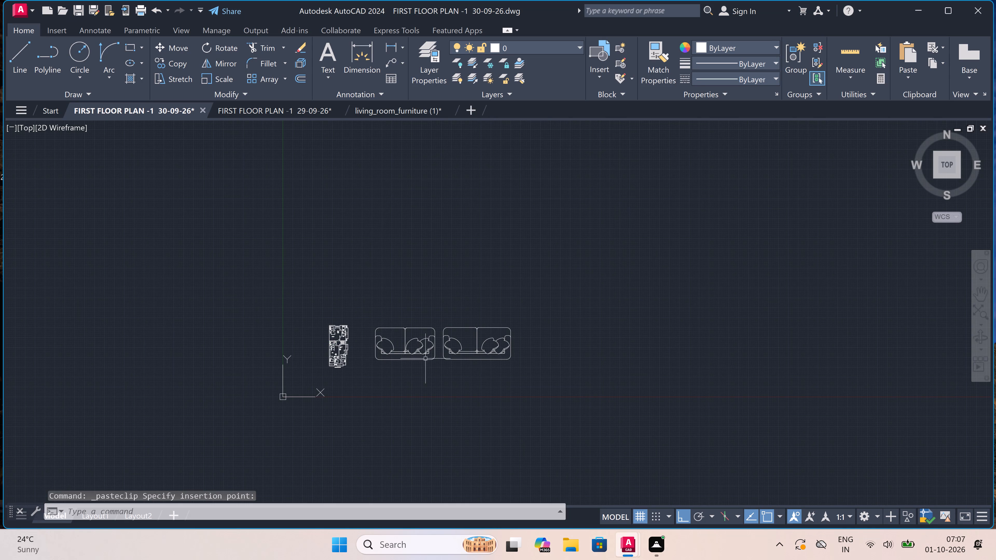
# Scale the two pasted sofas down together to room-furniture size, picking the base point and scale factor freehand.
pyautogui.scroll(1, 474, 334)
pyautogui.click(564, 310)
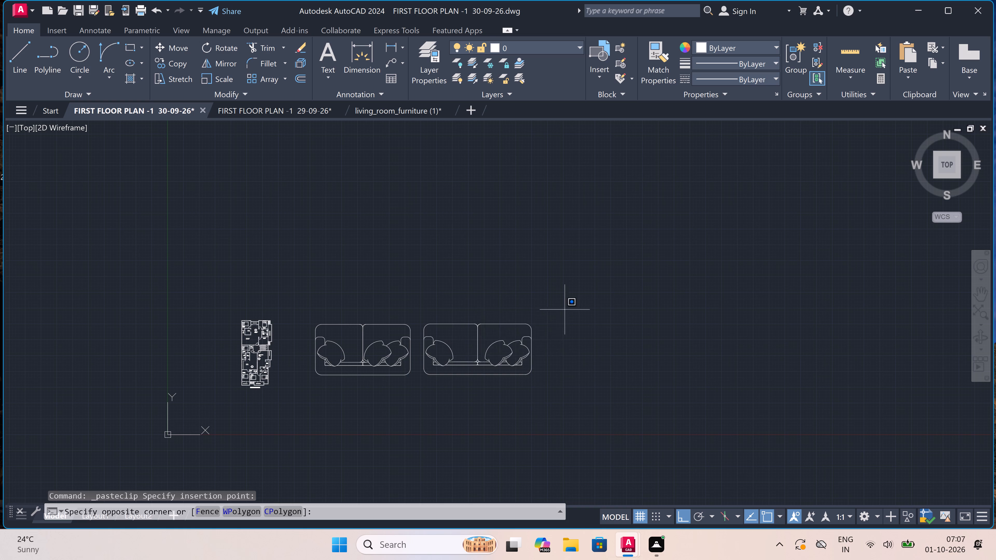
pyautogui.click(310, 393)
pyautogui.click(209, 77)
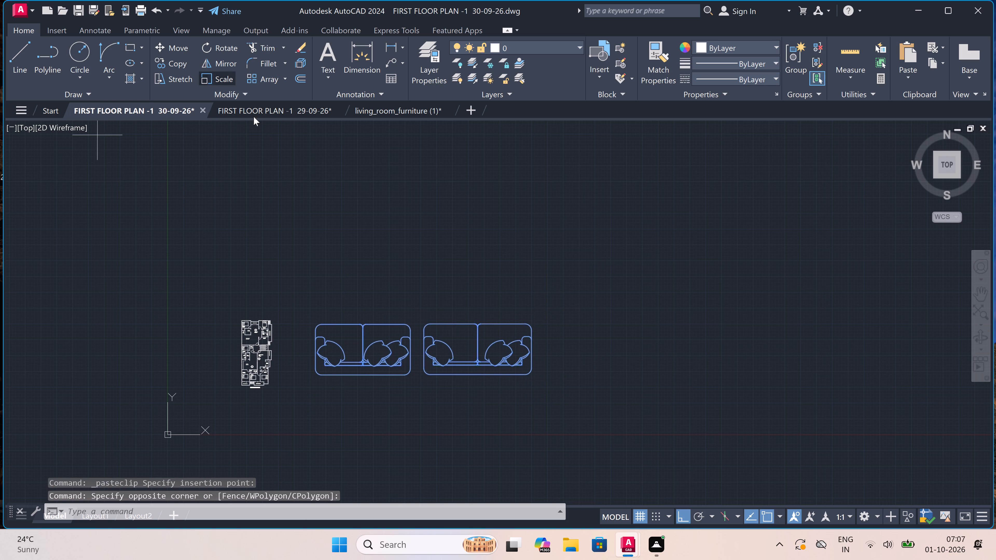
pyautogui.click(385, 368)
pyautogui.scroll(1, 383, 349)
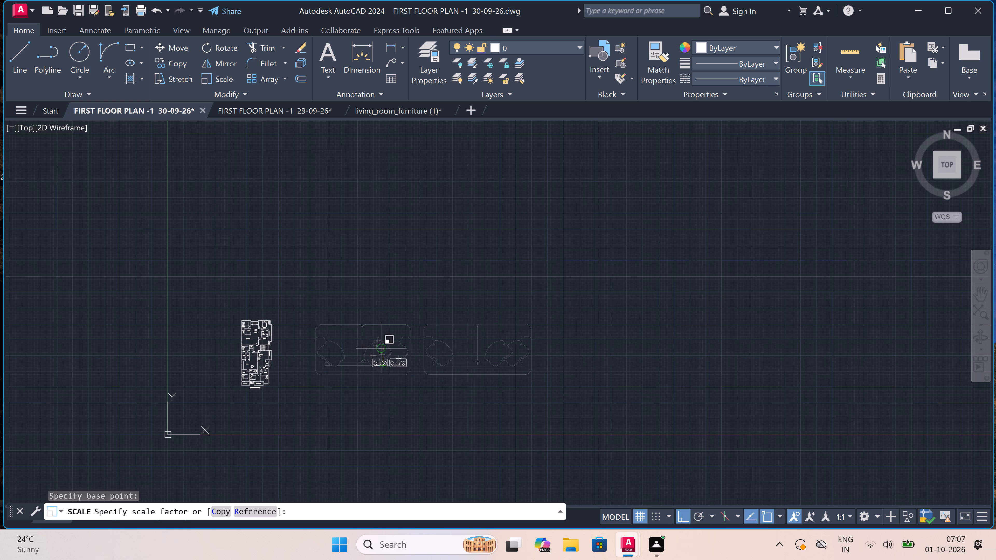
pyautogui.scroll(2, 383, 349)
pyautogui.click(386, 390)
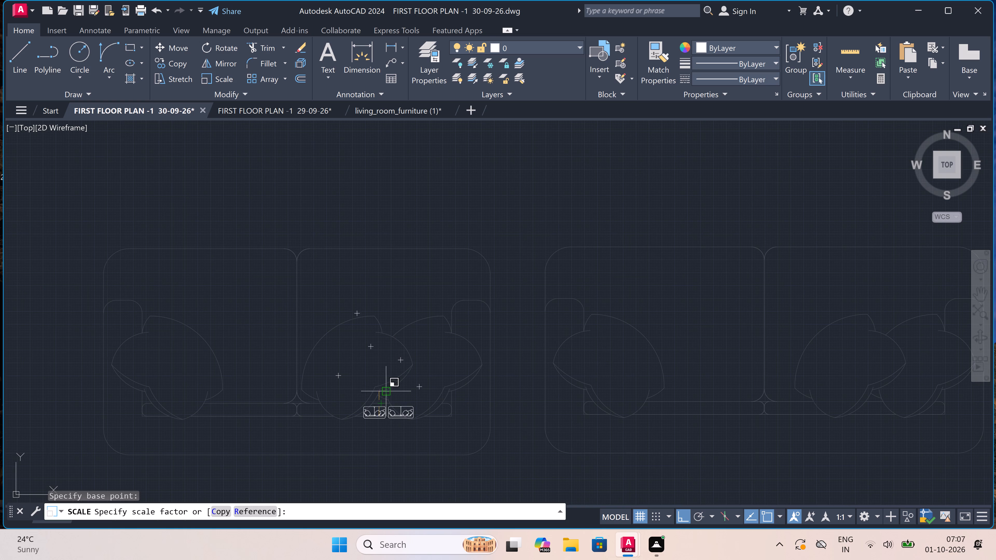
# Move the two scaled sofas together horizontally into the empty space just west of the first floor plan, level with the 10'0"X10'0" kitchen.
pyautogui.click(452, 399)
pyautogui.click(154, 467)
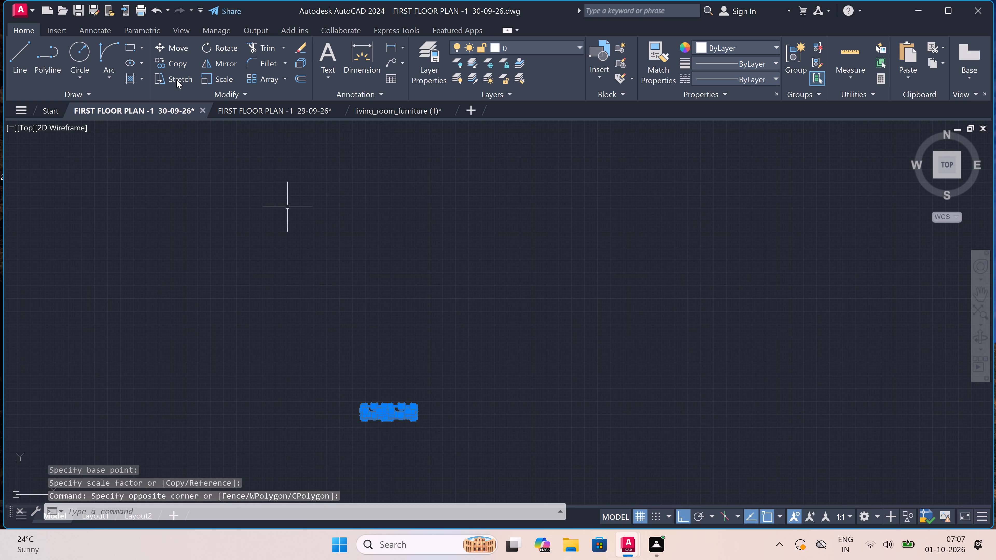
pyautogui.click(170, 48)
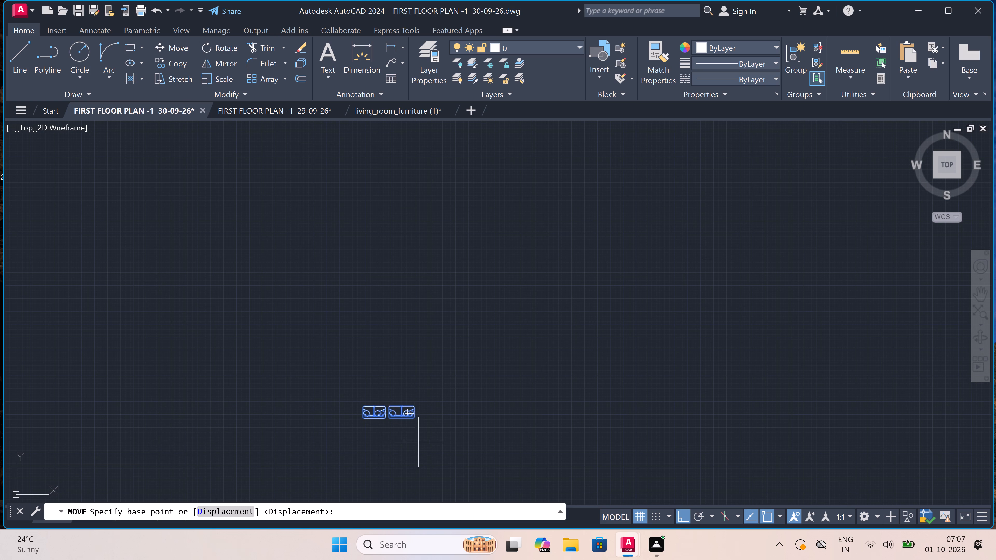
pyautogui.moveTo(393, 416); pyautogui.dragTo(393, 414)
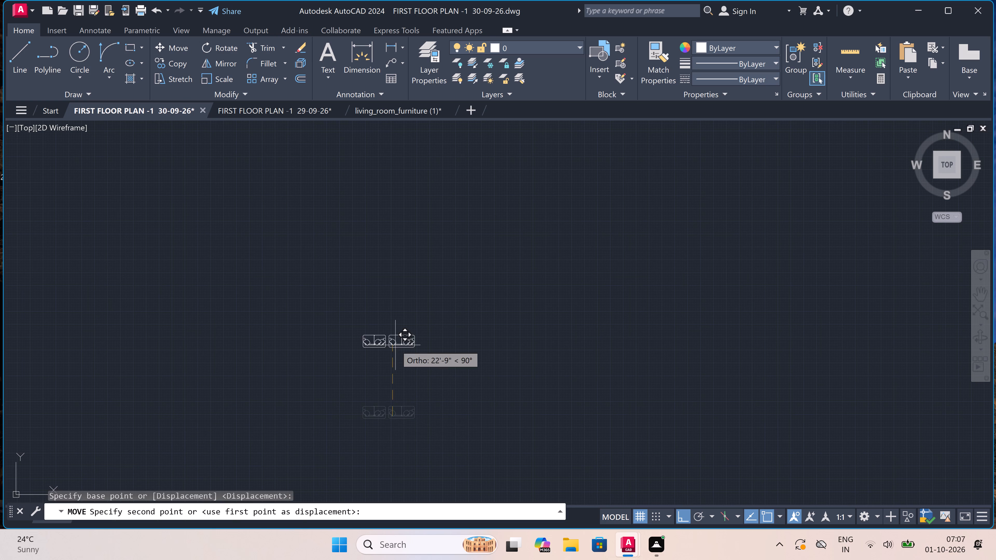
pyautogui.scroll(-3, 395, 345)
pyautogui.scroll(3, 209, 383)
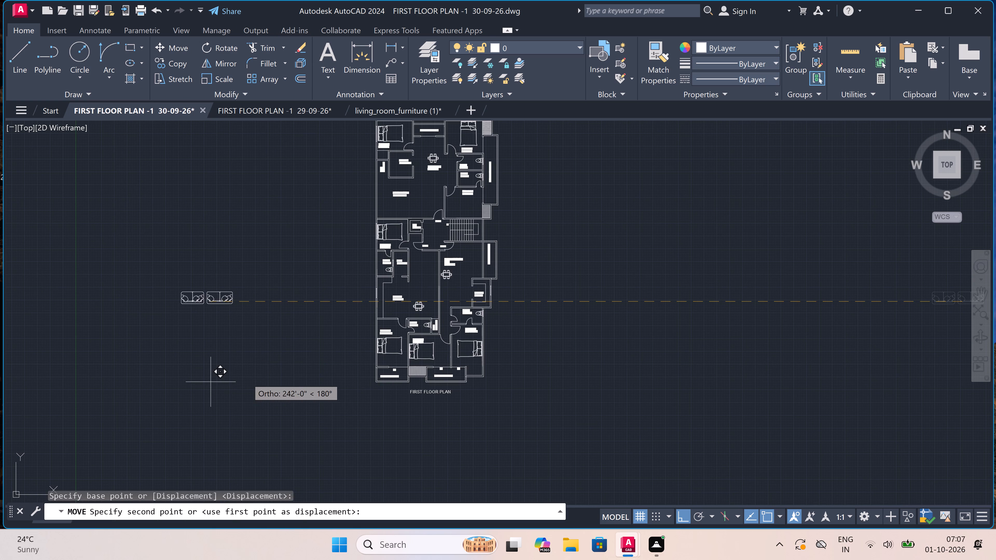
pyautogui.scroll(3, 336, 311)
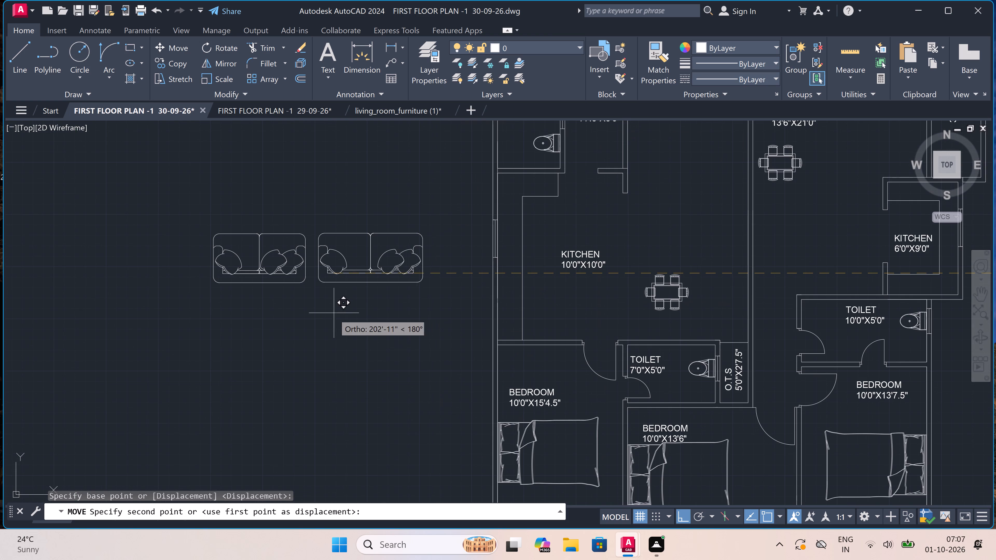
pyautogui.click(314, 336)
# Scale the two sofas down together again to suit the plan's rooms, picking the base point and scale factor freehand.
pyautogui.scroll(-3, 314, 336)
pyautogui.scroll(2, 303, 280)
pyautogui.click(415, 338)
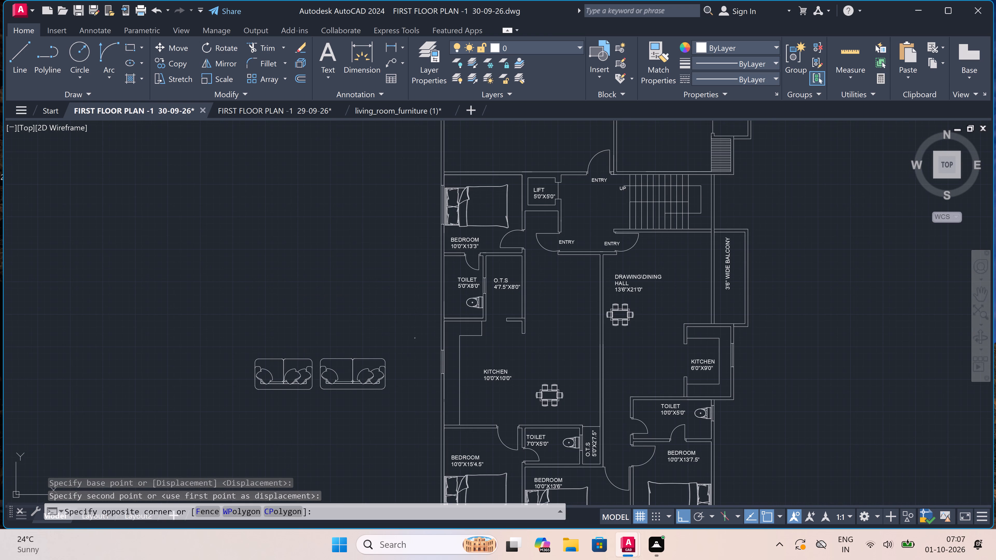
pyautogui.click(229, 446)
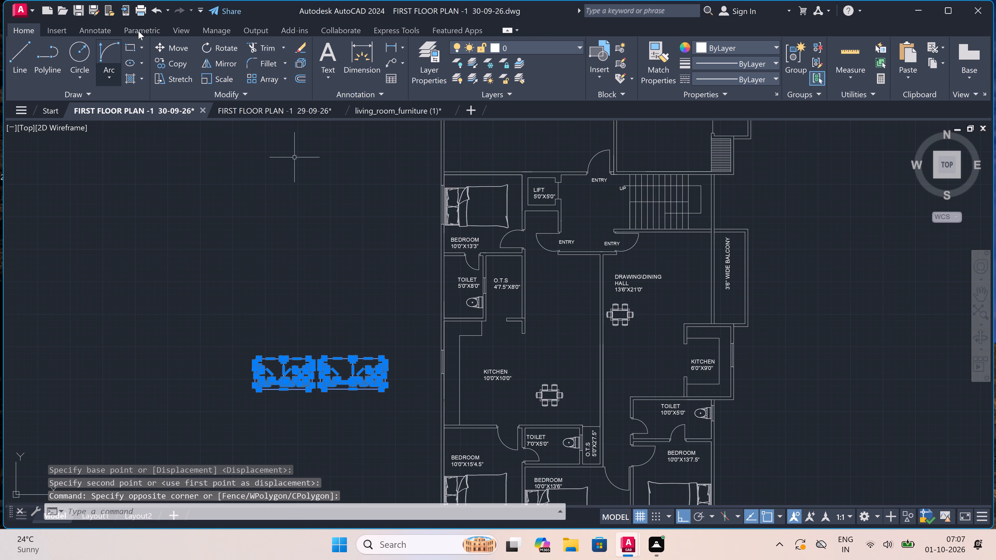
pyautogui.click(217, 77)
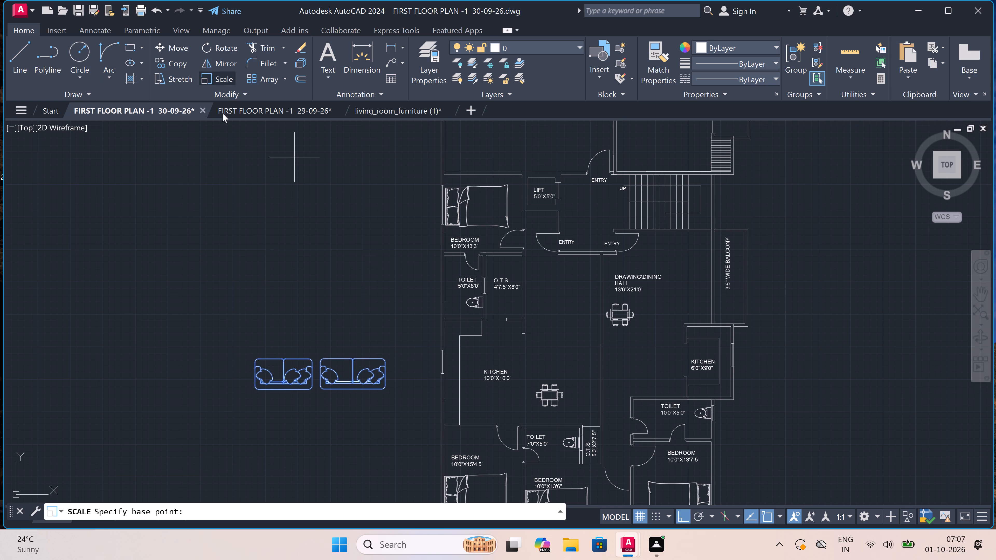
pyautogui.click(268, 363)
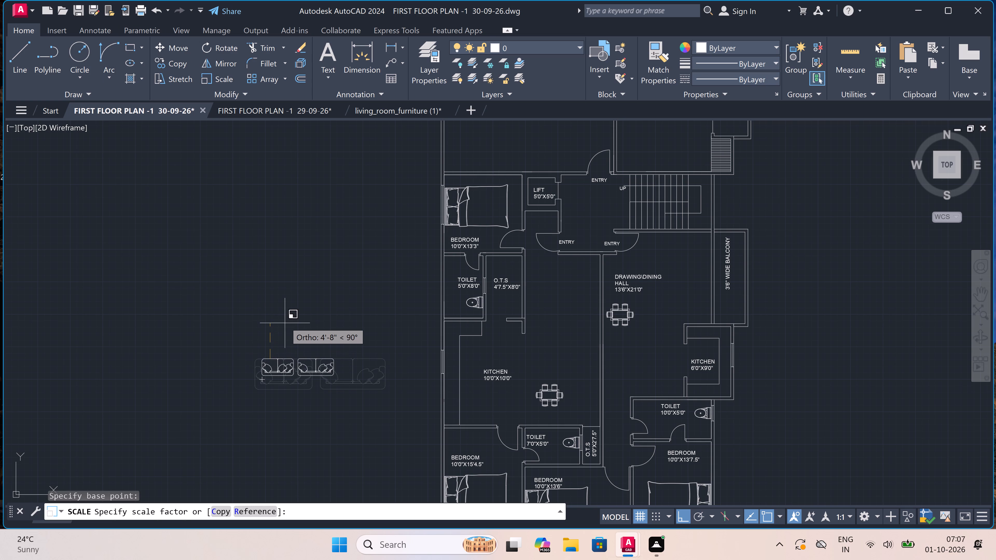
pyautogui.click(287, 318)
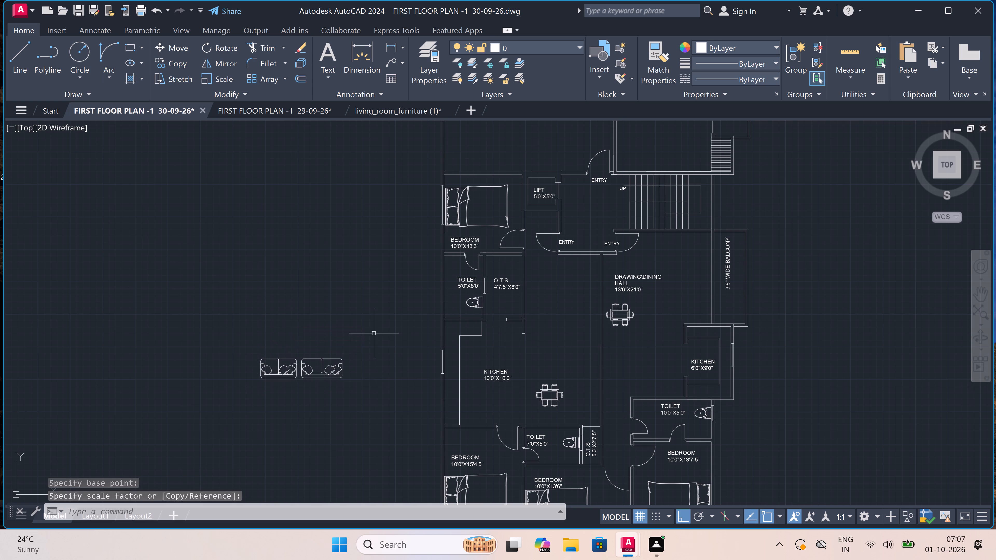
# Copy the two sofas into the 21'10.5"X10'6" drawing hall, side by side along its south wall above the 10'0"X13'3" bedroom.
pyautogui.moveTo(390, 332); pyautogui.dragTo(389, 335)
pyautogui.click(101, 435)
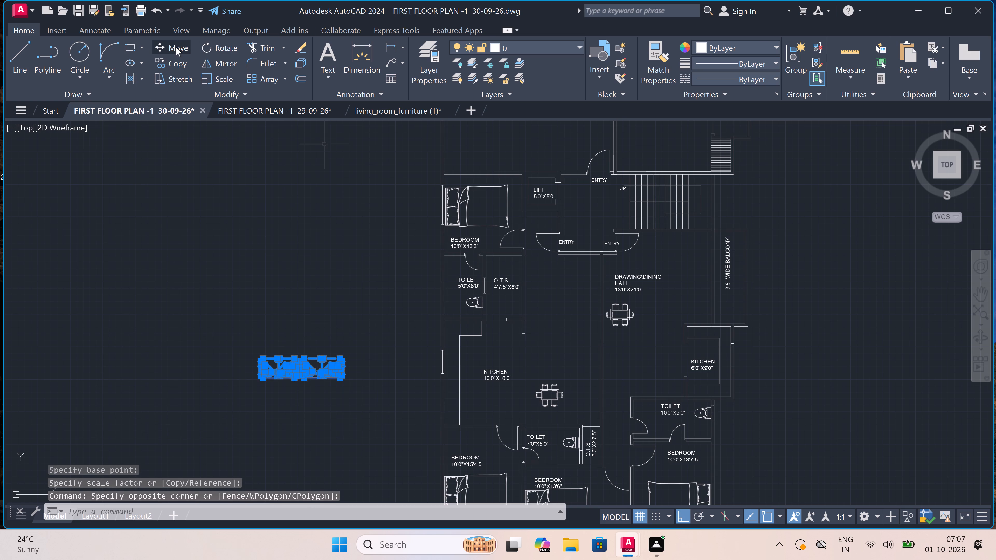
pyautogui.click(178, 62)
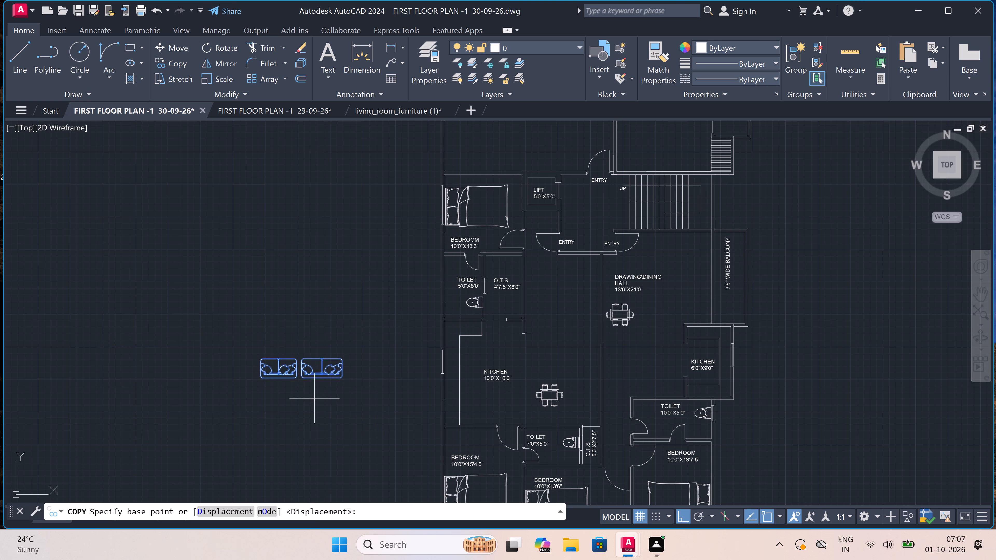
pyautogui.click(314, 369)
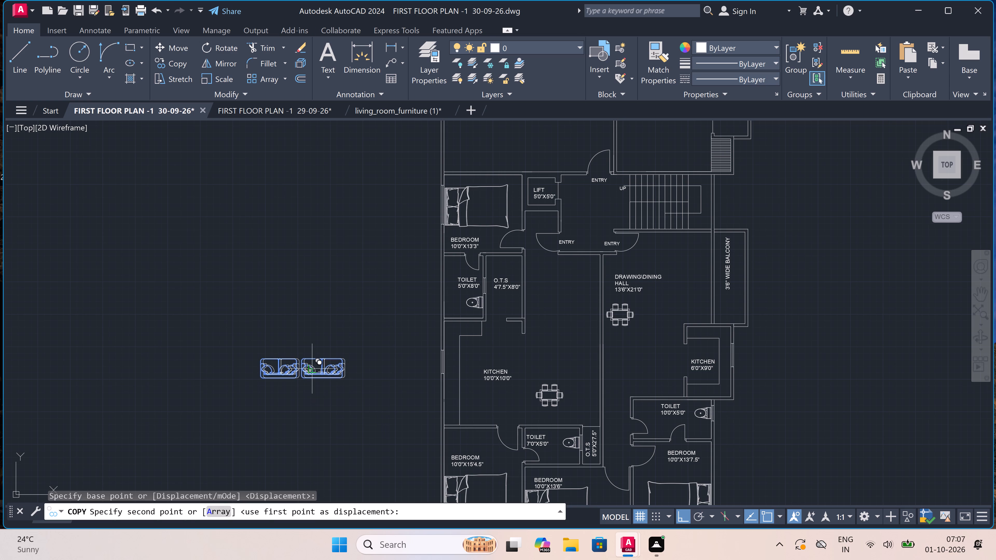
pyautogui.press('F8')
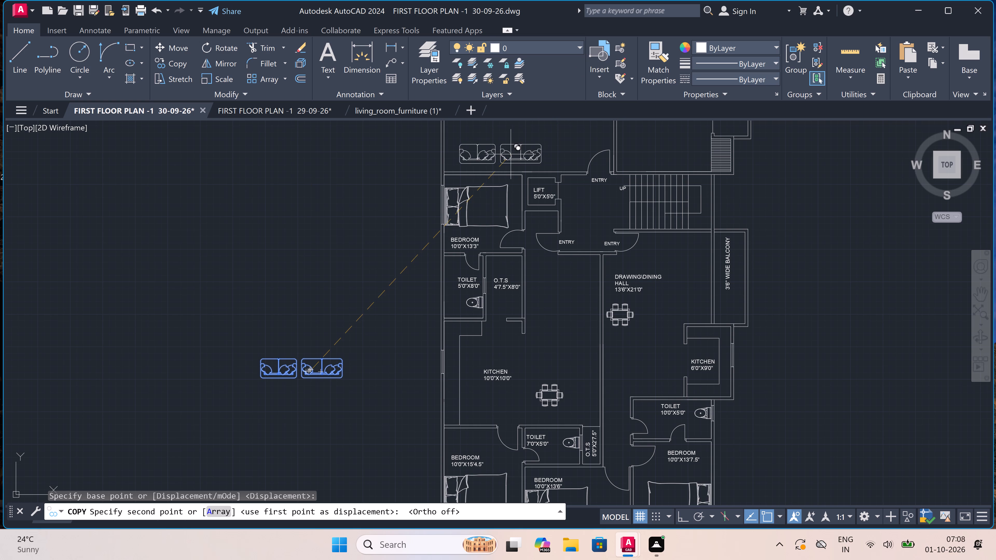
pyautogui.scroll(3, 501, 161)
pyautogui.click(500, 161)
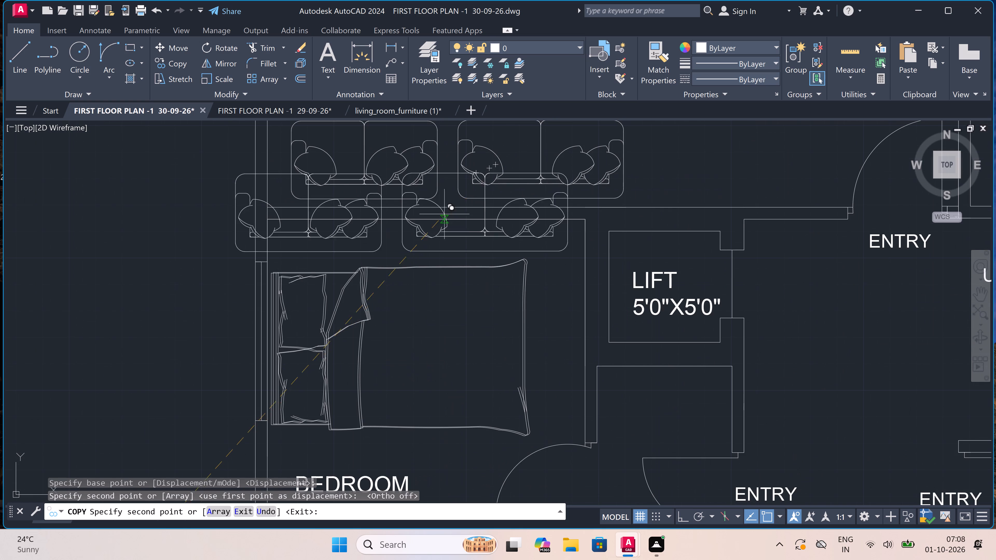
pyautogui.scroll(-4, 400, 246)
pyautogui.press('Escape')
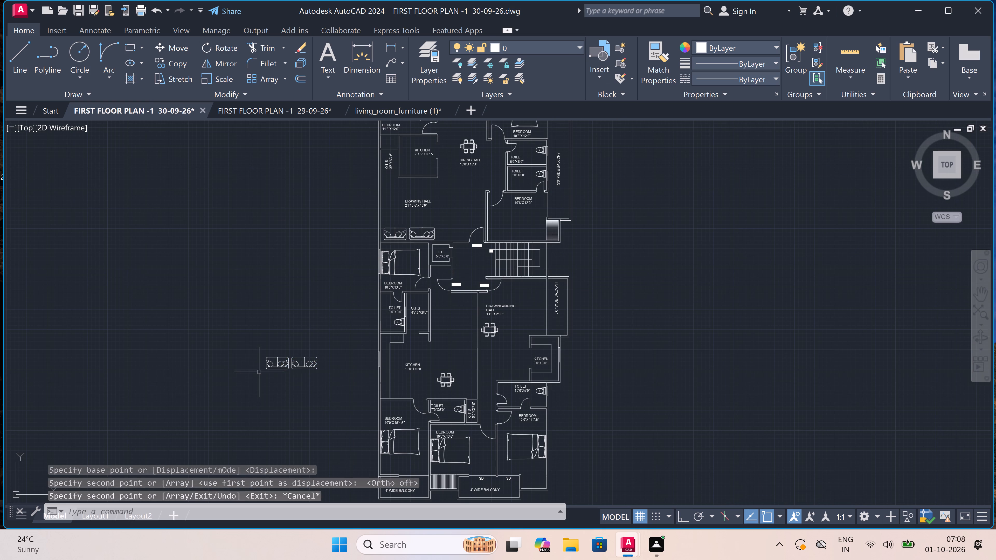
# Rotate the two original sofas outside the plan together by 90 degrees.
pyautogui.scroll(1, 267, 365)
pyautogui.click(375, 338)
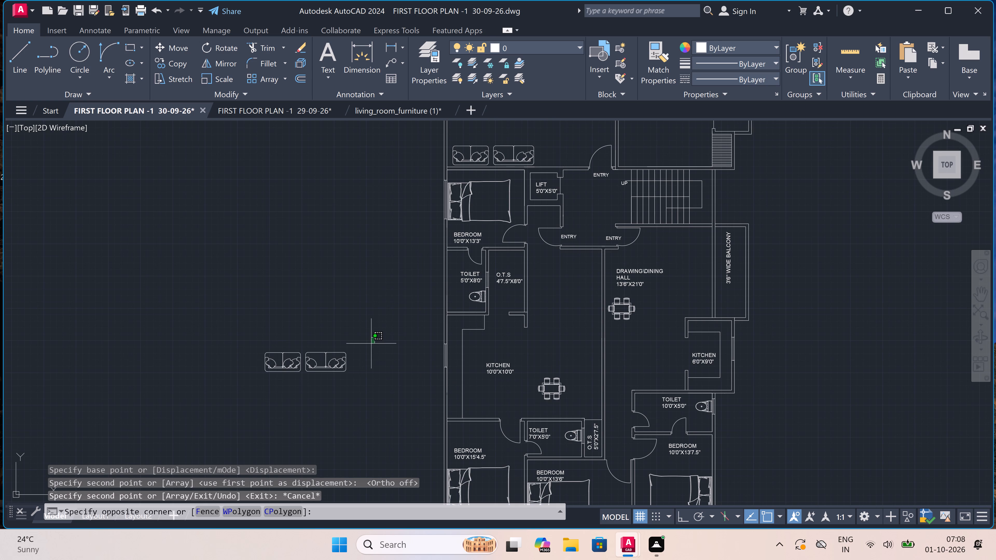
pyautogui.click(206, 409)
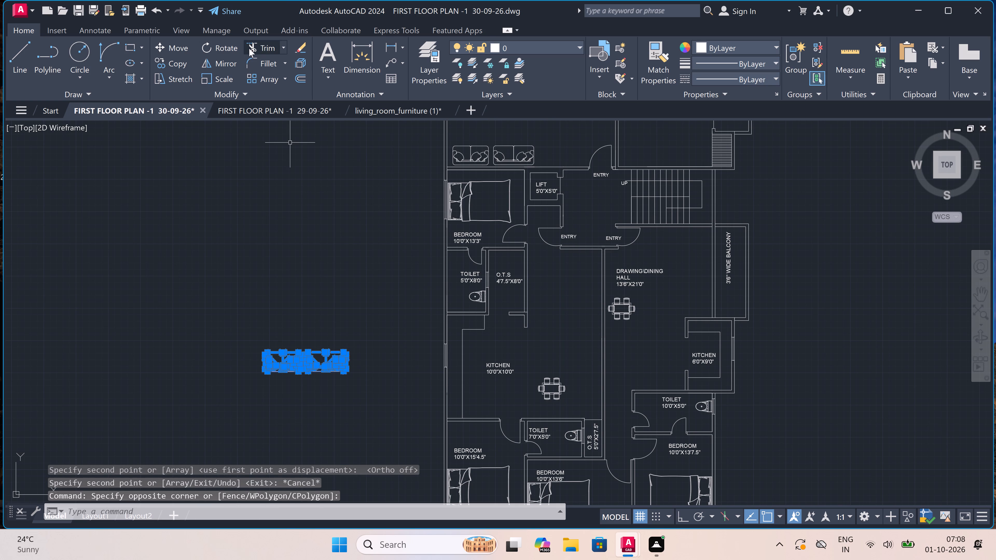
pyautogui.click(217, 41)
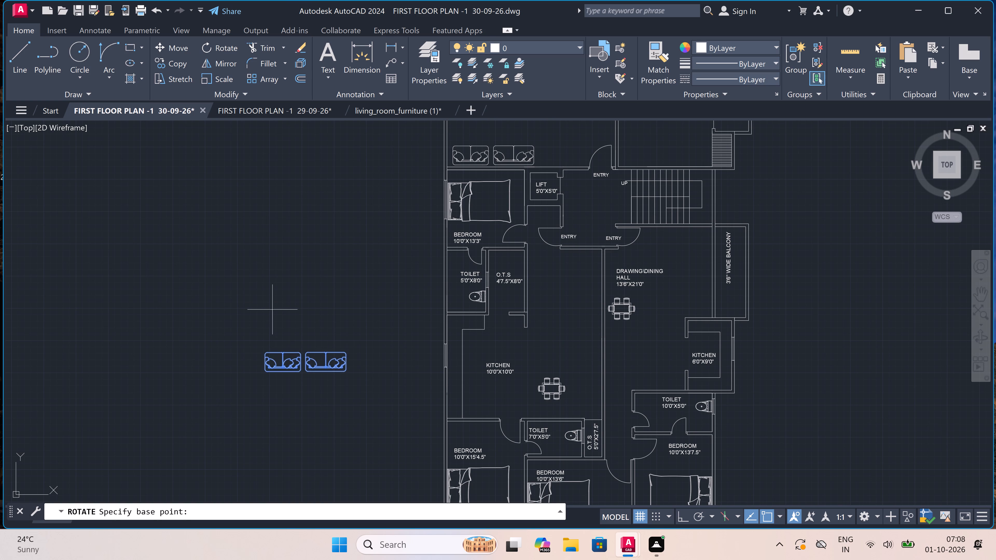
pyautogui.click(317, 370)
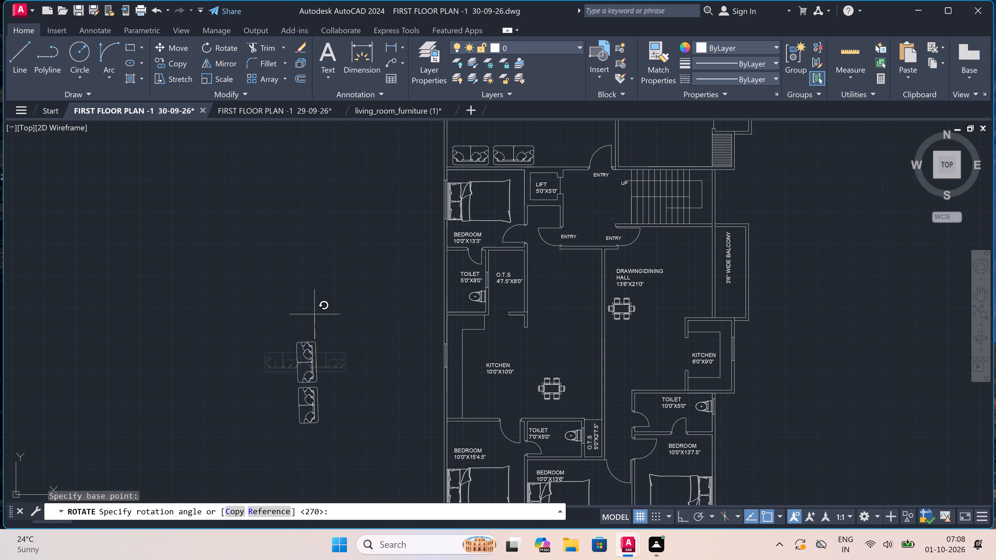
pyautogui.press('F8')
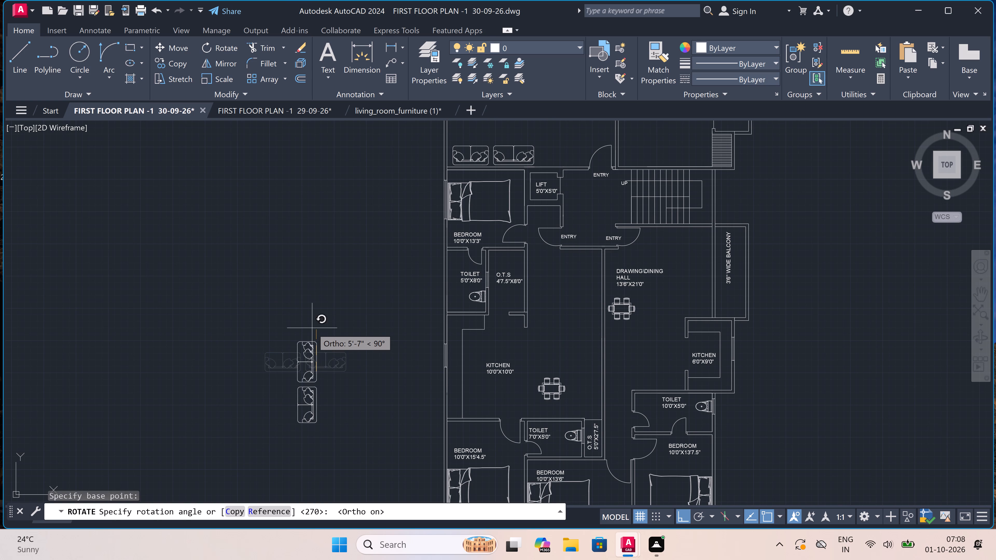
pyautogui.click(312, 328)
# Copy the two rotated sofas into the hall beside the 10'0"X10'0" kitchen, against the west side of the wall shared with the DRAWING\DINING HALL.
pyautogui.click(328, 323)
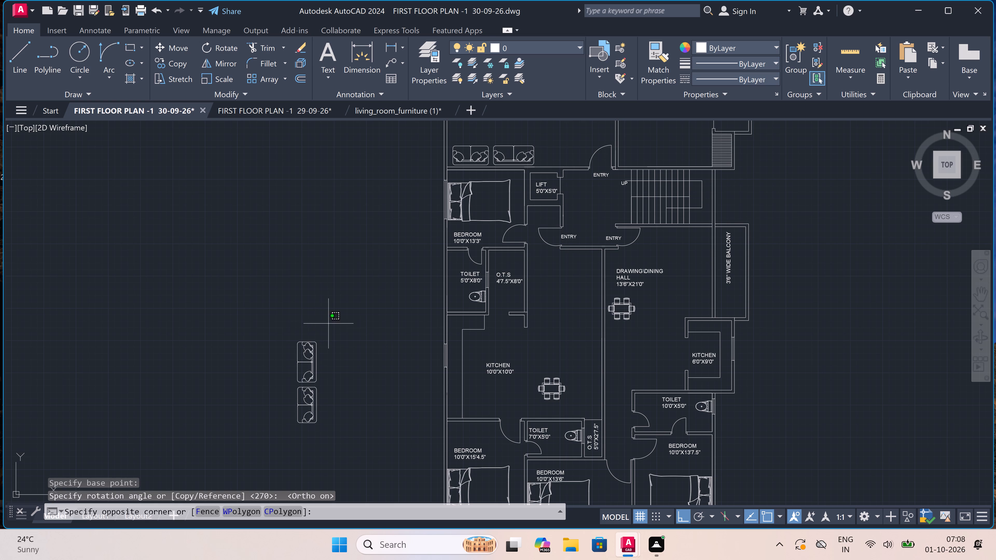
pyautogui.click(242, 476)
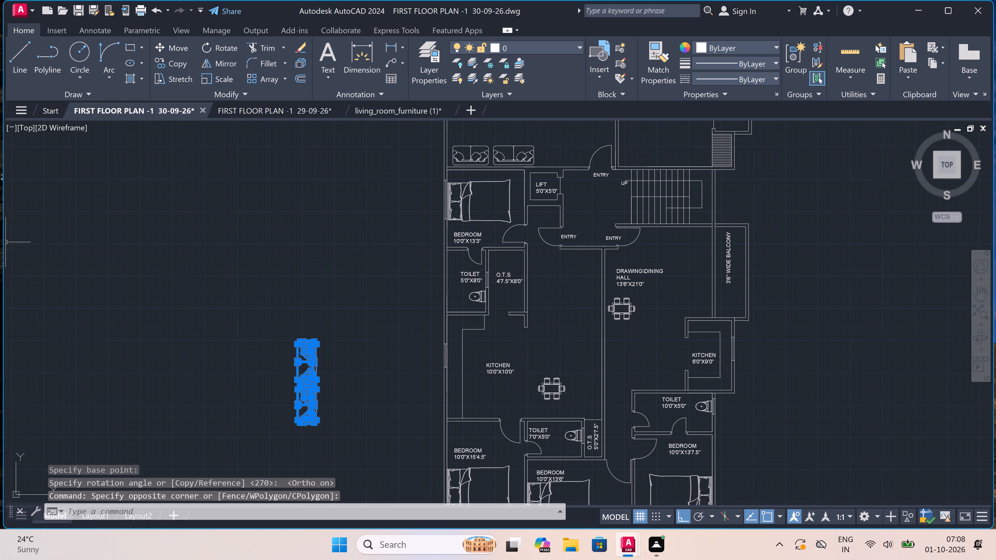
pyautogui.click(178, 61)
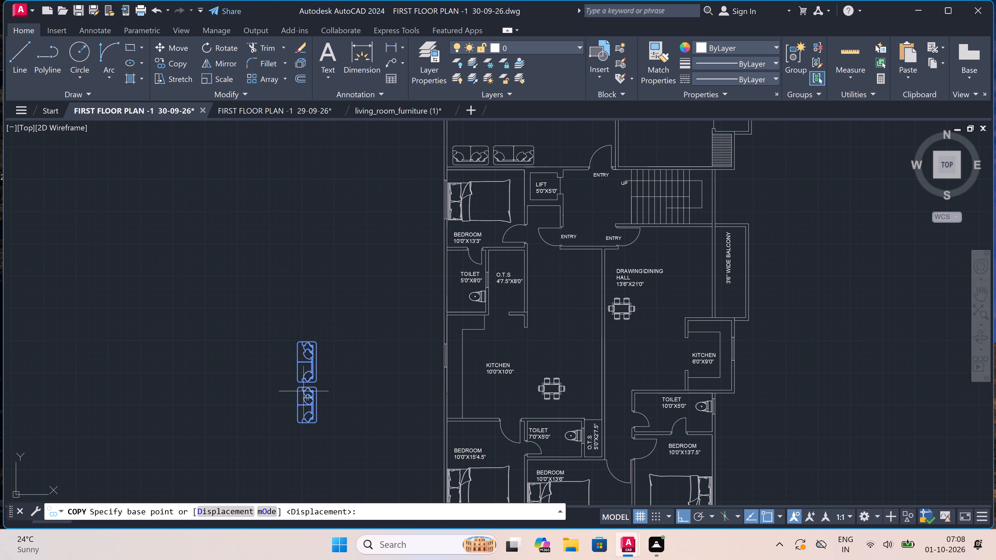
pyautogui.click(317, 384)
pyautogui.scroll(-1, 459, 356)
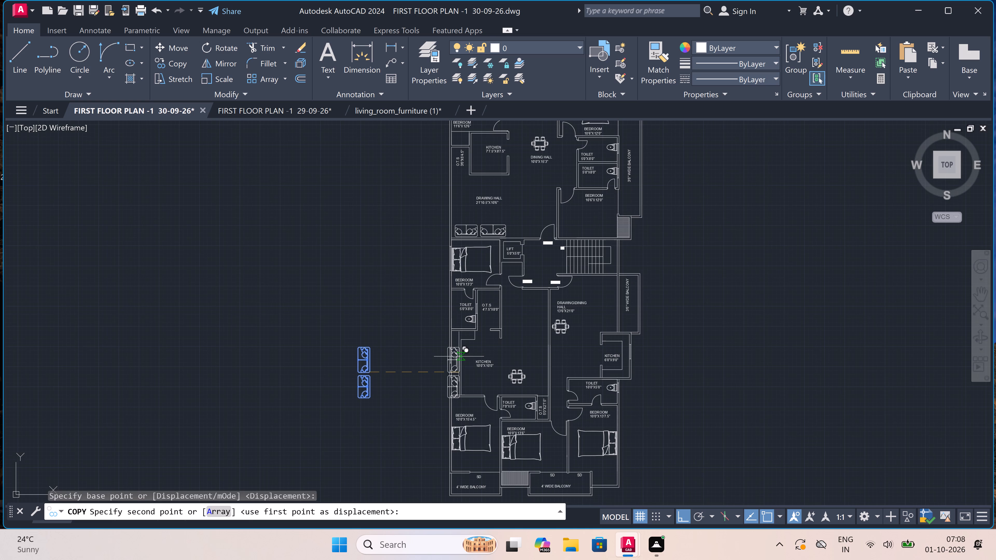
pyautogui.press('F8')
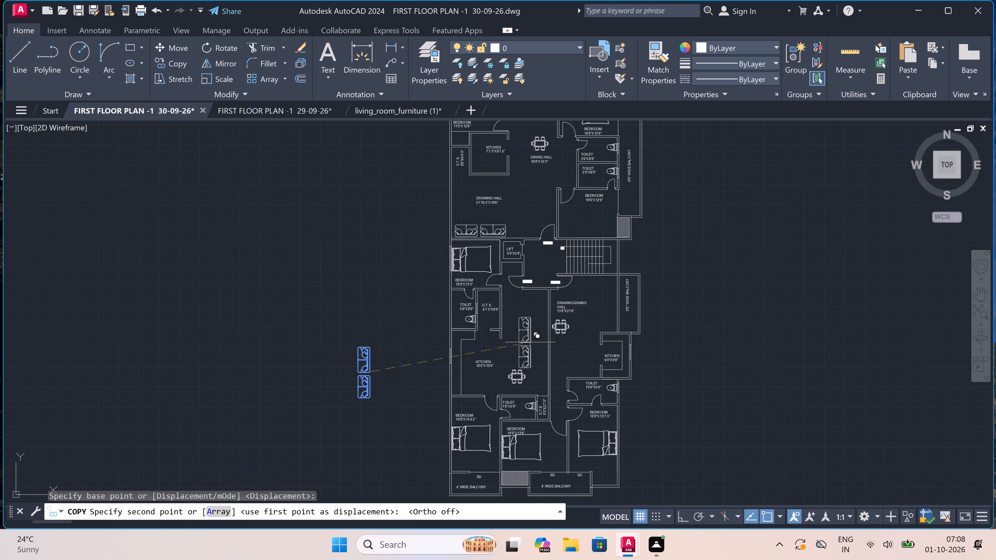
pyautogui.scroll(3, 555, 323)
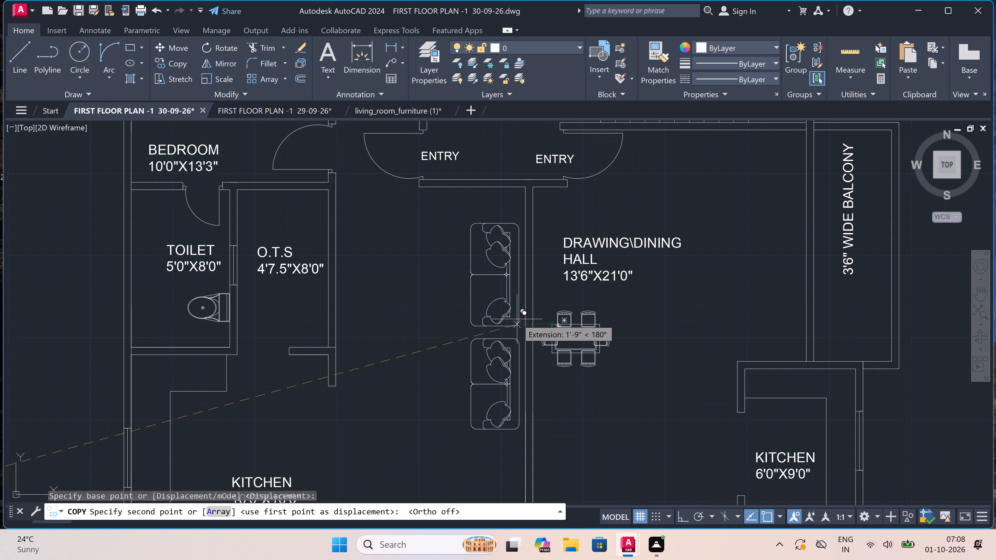
pyautogui.scroll(2, 517, 319)
pyautogui.click(517, 319)
# Place another copy of the two rotated sofas in the 13'6"X21'0" DRAWING\DINING HALL, along the wall next to the 3'6" wide balcony.
pyautogui.scroll(-3, 408, 356)
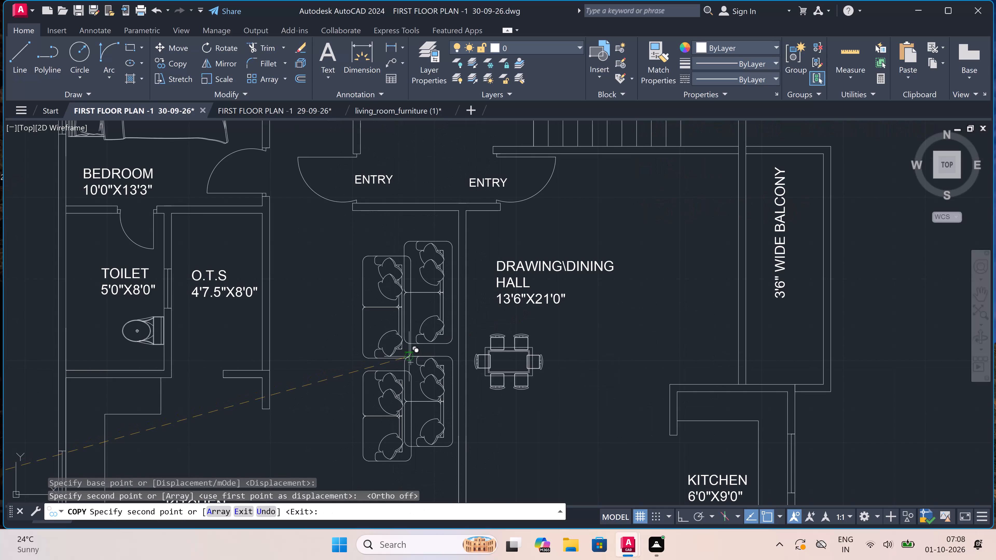
pyautogui.scroll(-2, 408, 356)
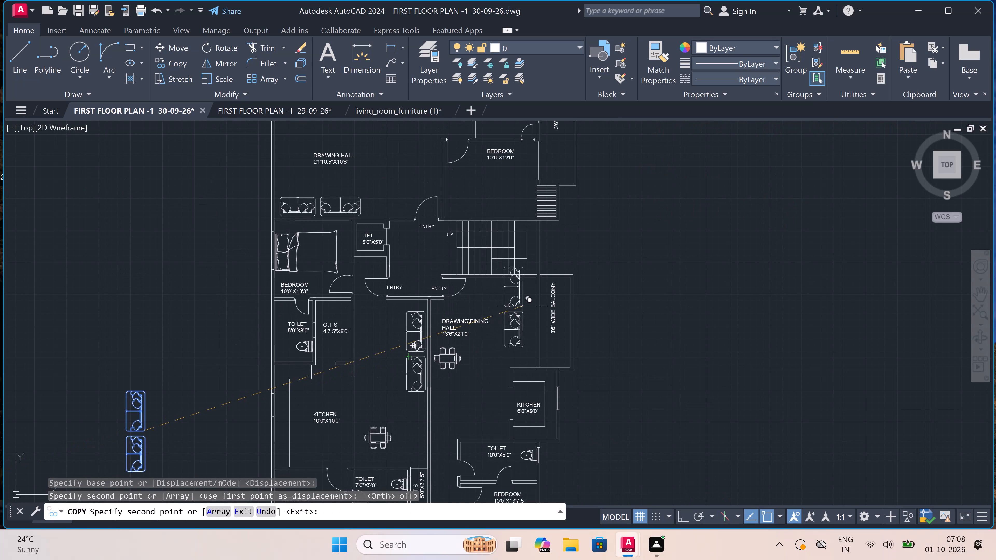
pyautogui.scroll(3, 539, 313)
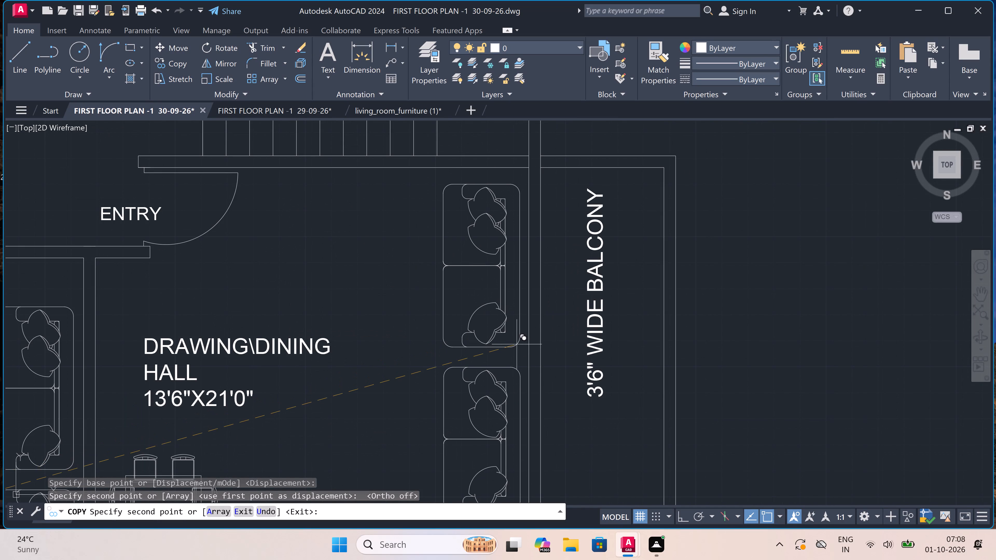
pyautogui.scroll(3, 519, 349)
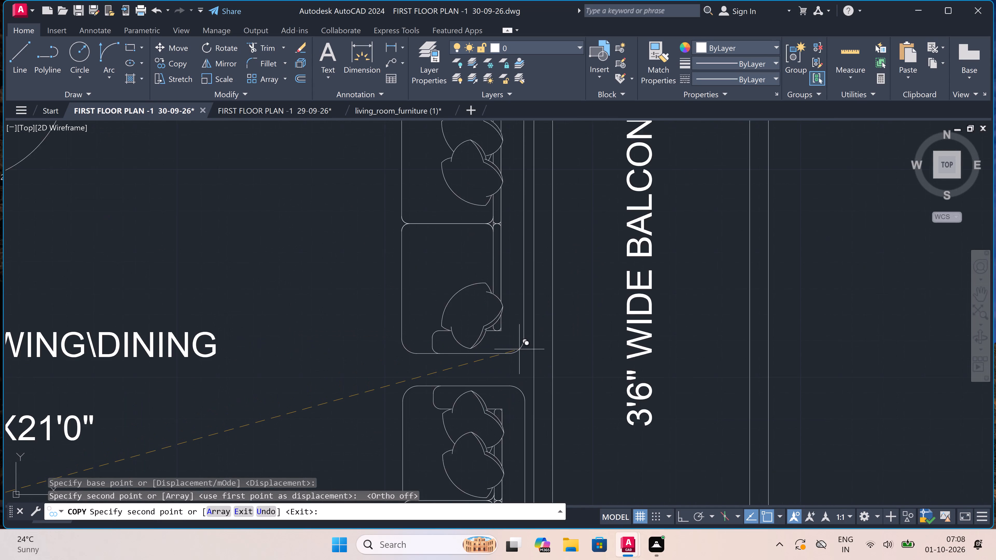
pyautogui.click(519, 349)
pyautogui.scroll(-4, 442, 338)
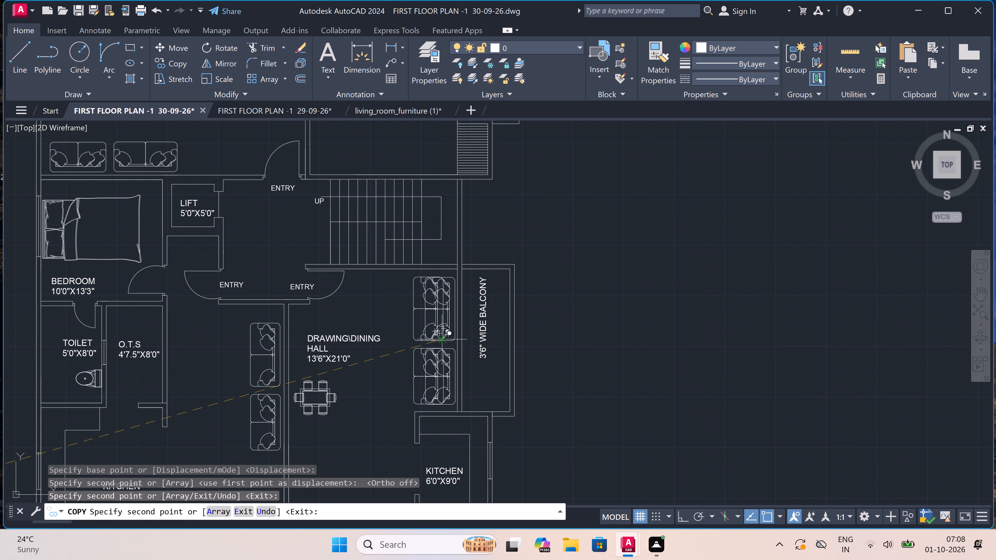
pyautogui.press('Escape')
# Erase the two spare rotated sofas lying outside the first floor plan.
pyautogui.scroll(-4, 442, 337)
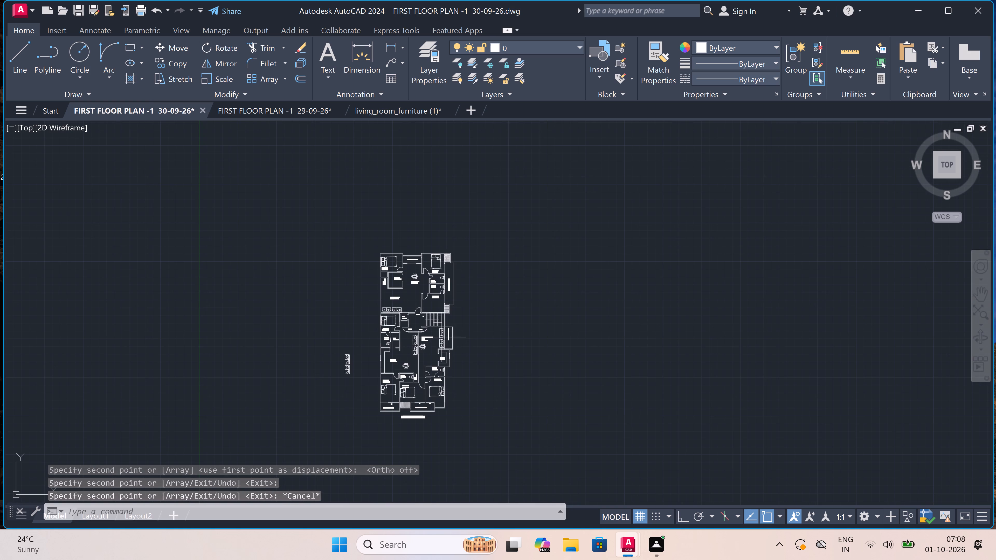
pyautogui.scroll(2, 334, 360)
pyautogui.moveTo(403, 324); pyautogui.dragTo(401, 333)
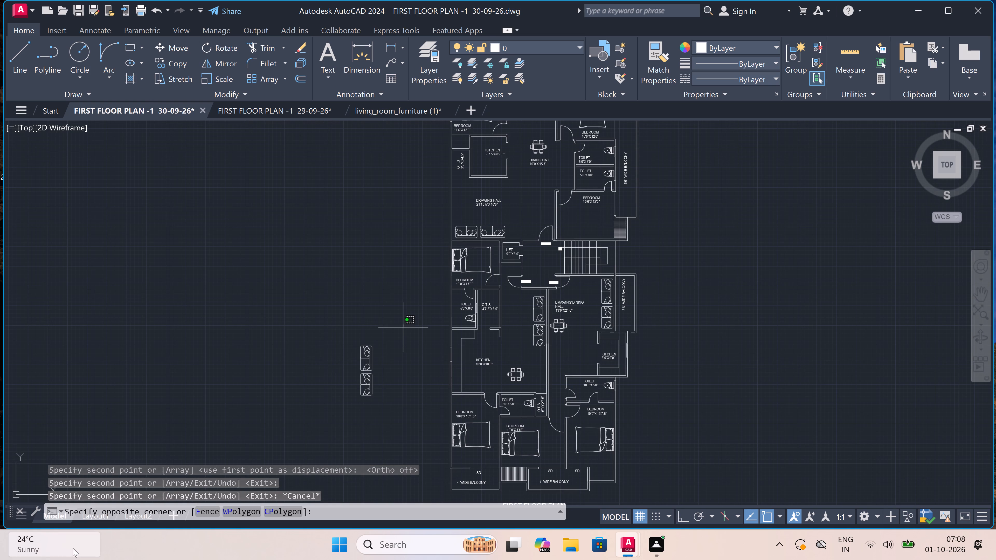
pyautogui.click(187, 396)
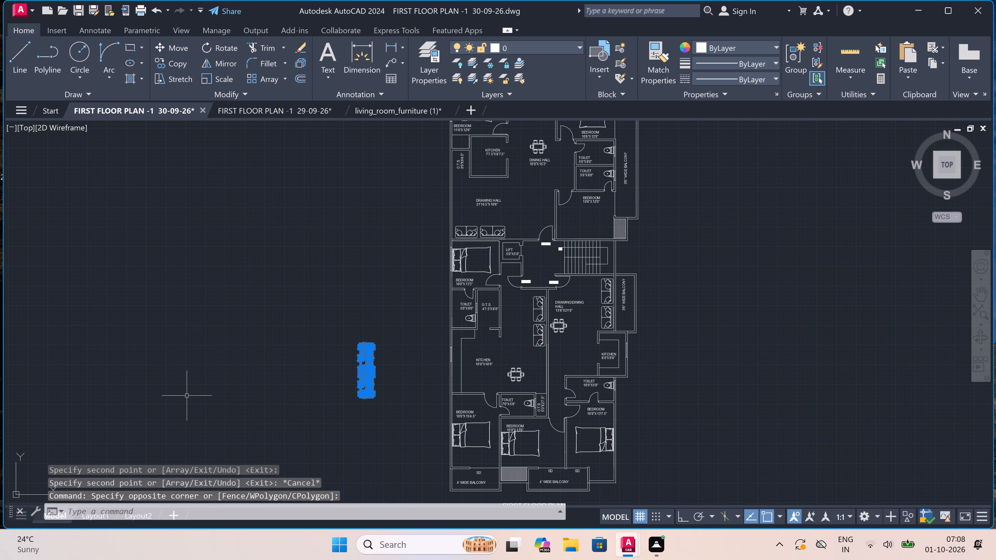
pyautogui.press('Delete')
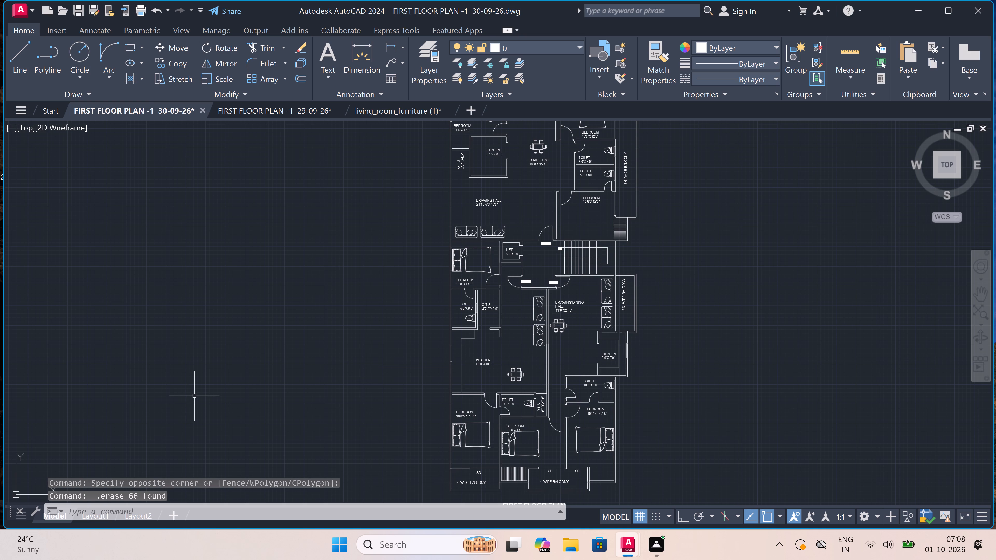
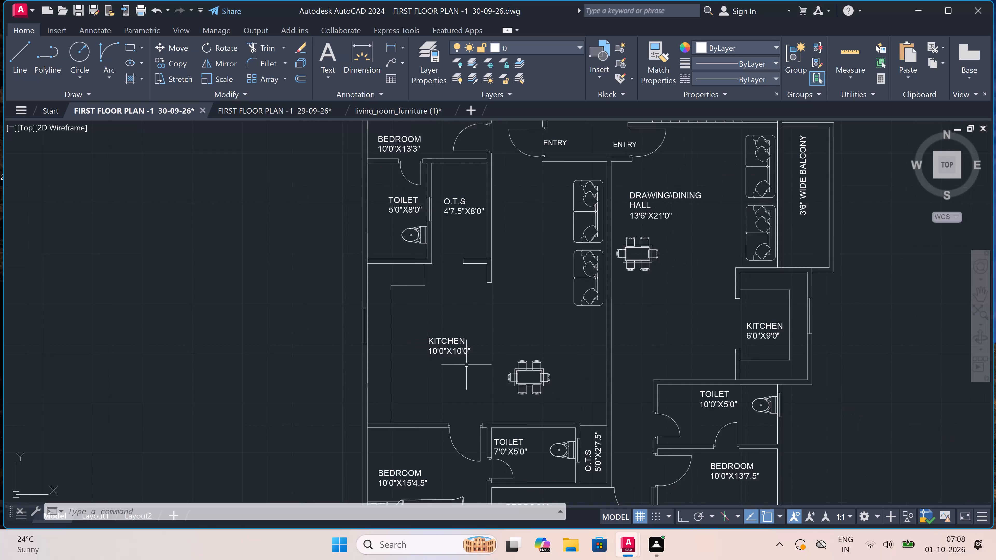
# Examine the rooms across the first floor plan to see which ones still lack furniture.
pyautogui.scroll(-3, 468, 366)
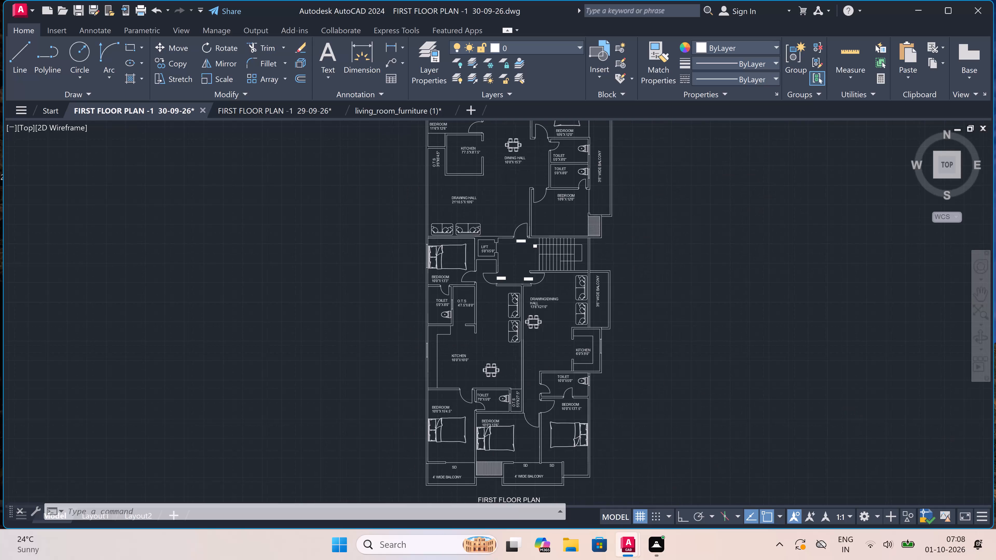
pyautogui.scroll(6, 480, 317)
pyautogui.scroll(-2, 481, 314)
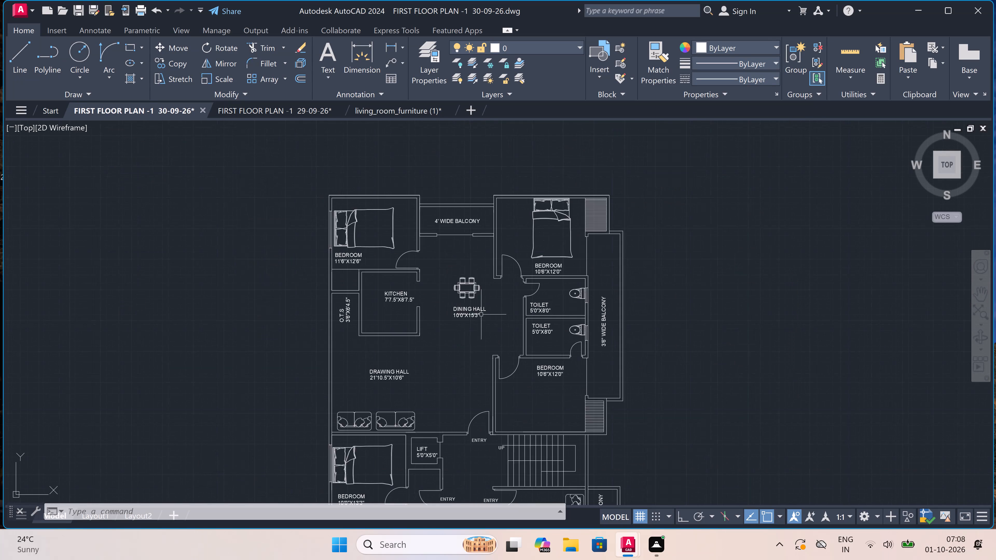
pyautogui.scroll(1, 444, 363)
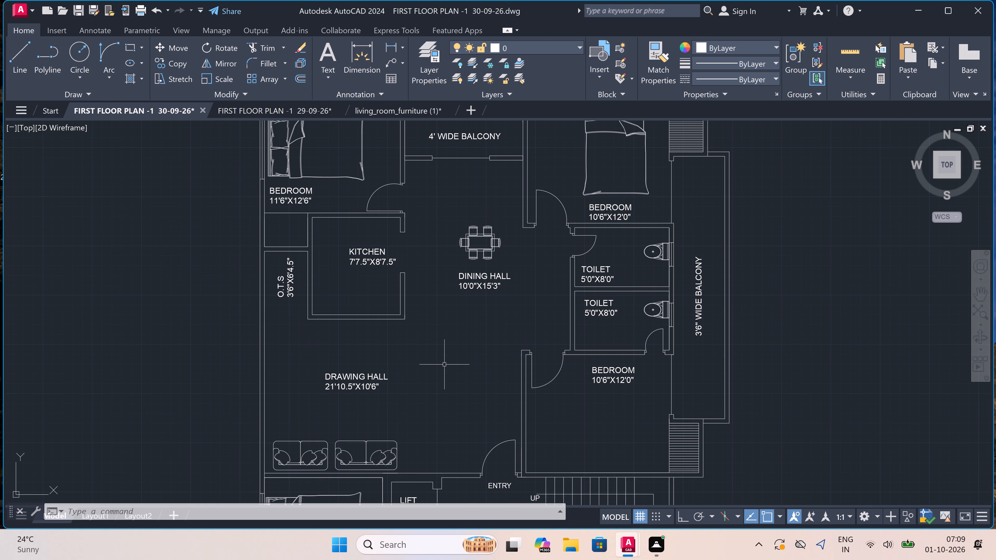
pyautogui.scroll(-2, 460, 393)
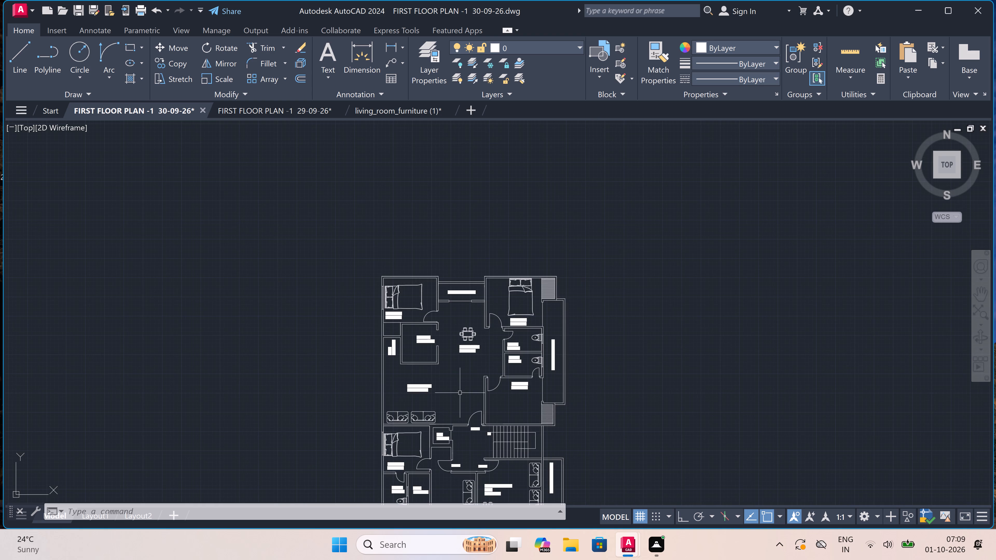
pyautogui.scroll(1, 460, 393)
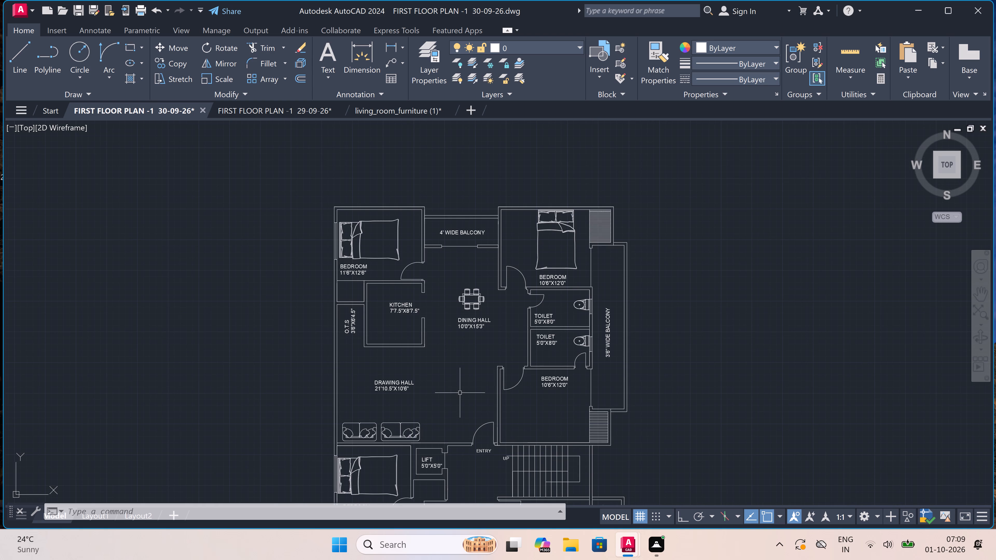
pyautogui.scroll(1, 460, 393)
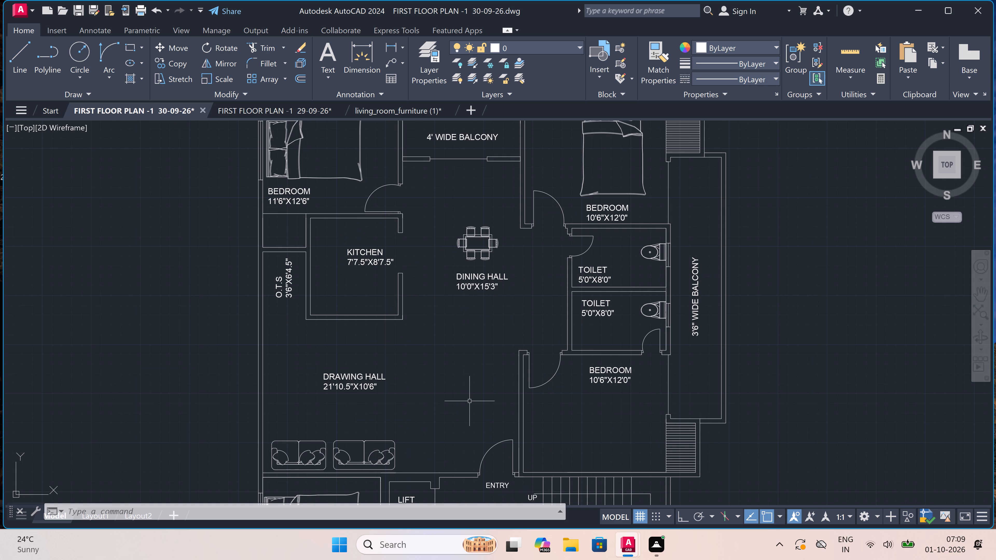
pyautogui.scroll(-1, 471, 396)
pyautogui.scroll(1, 396, 195)
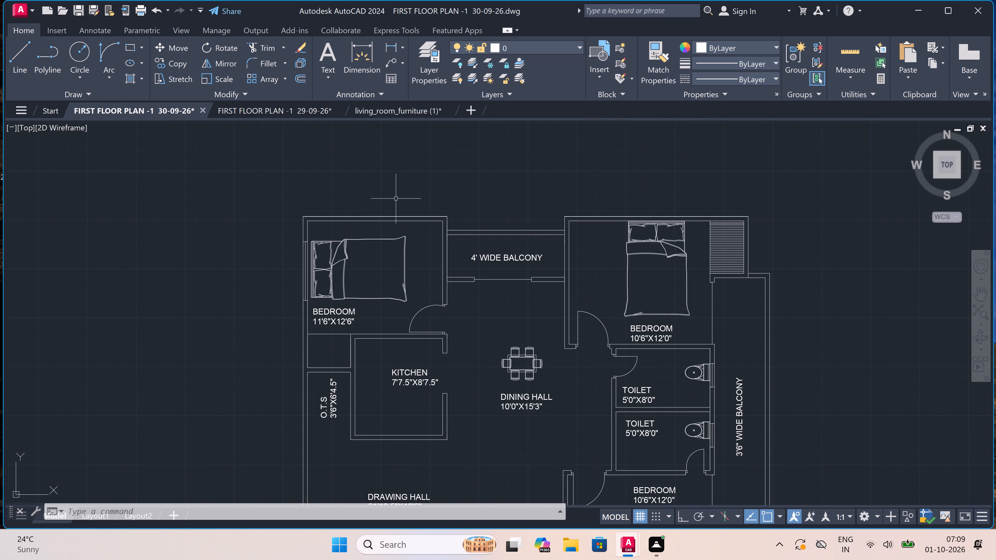
# Copy the bed from the 11'6"X12'6" bedroom into the empty 10'6"X12'0" bedroom beside the drawing hall, with its head against the west wall.
pyautogui.click(419, 232)
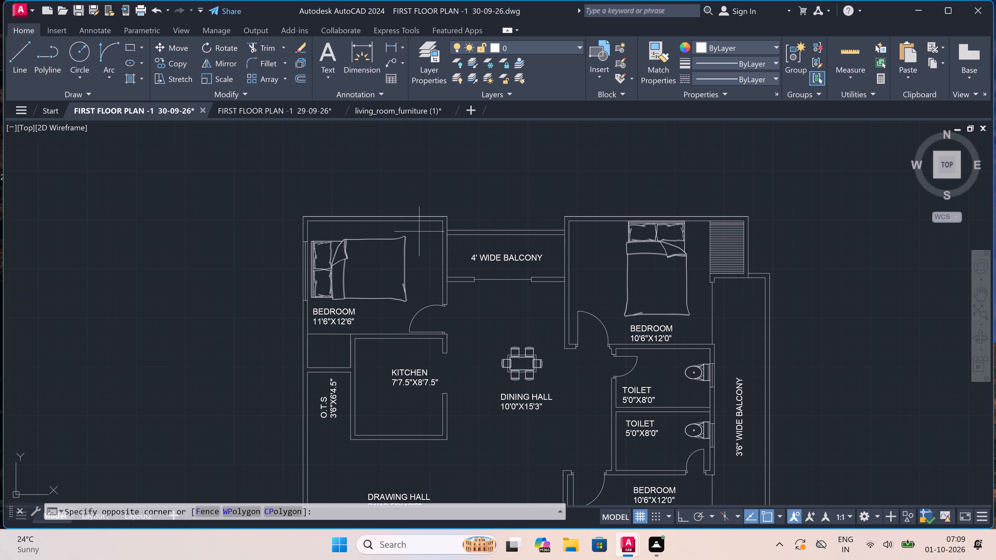
pyautogui.scroll(2, 317, 298)
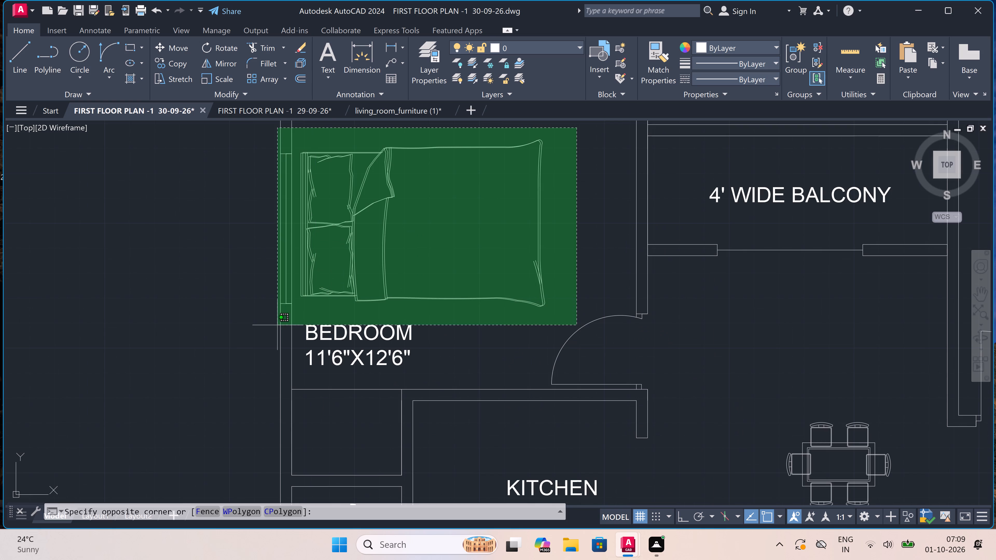
pyautogui.click(294, 315)
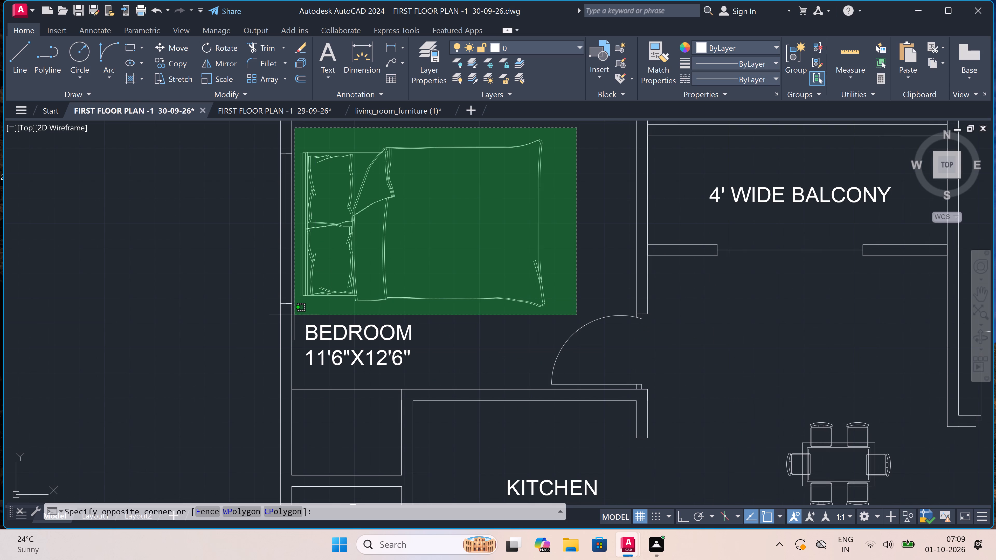
pyautogui.click(173, 60)
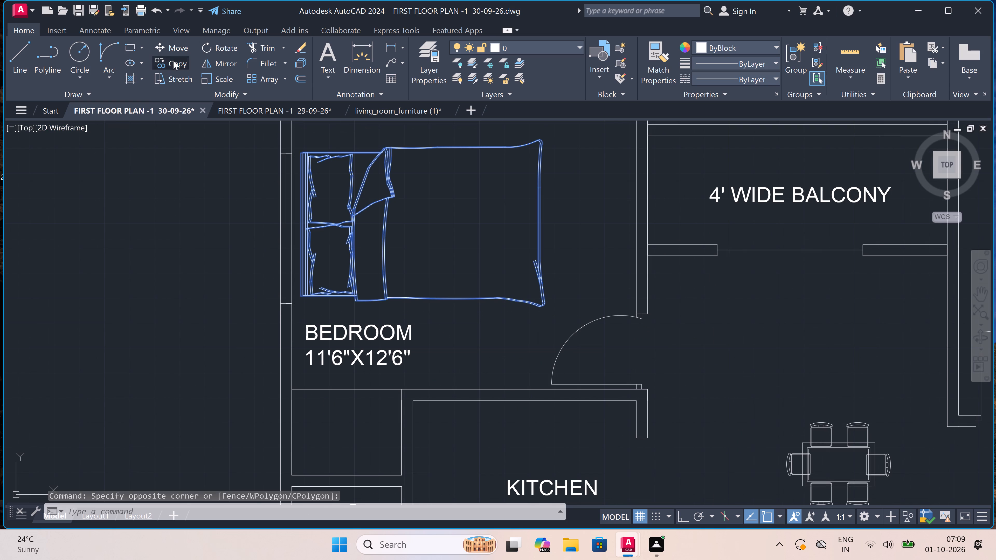
pyautogui.click(341, 211)
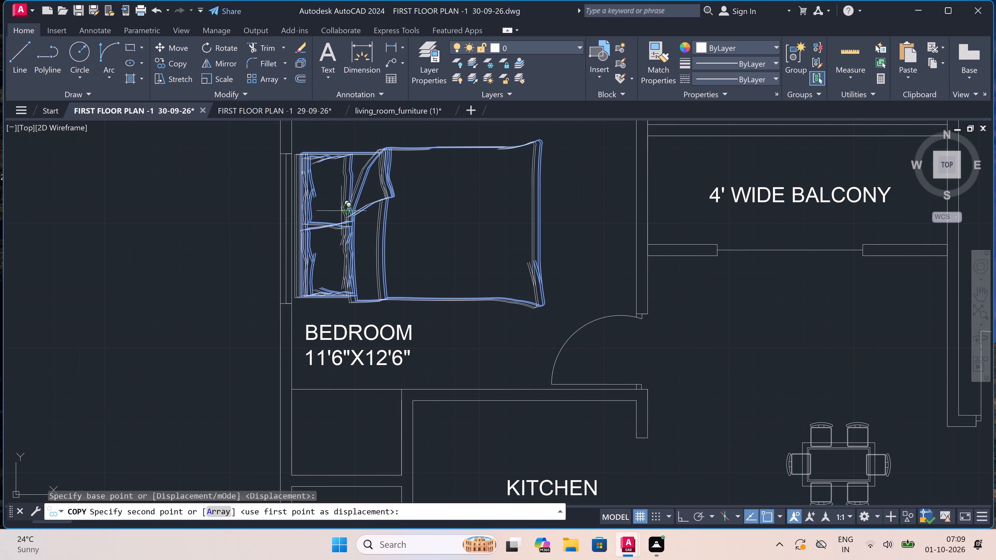
pyautogui.scroll(-3, 373, 189)
pyautogui.scroll(-3, 402, 211)
pyautogui.scroll(1, 458, 257)
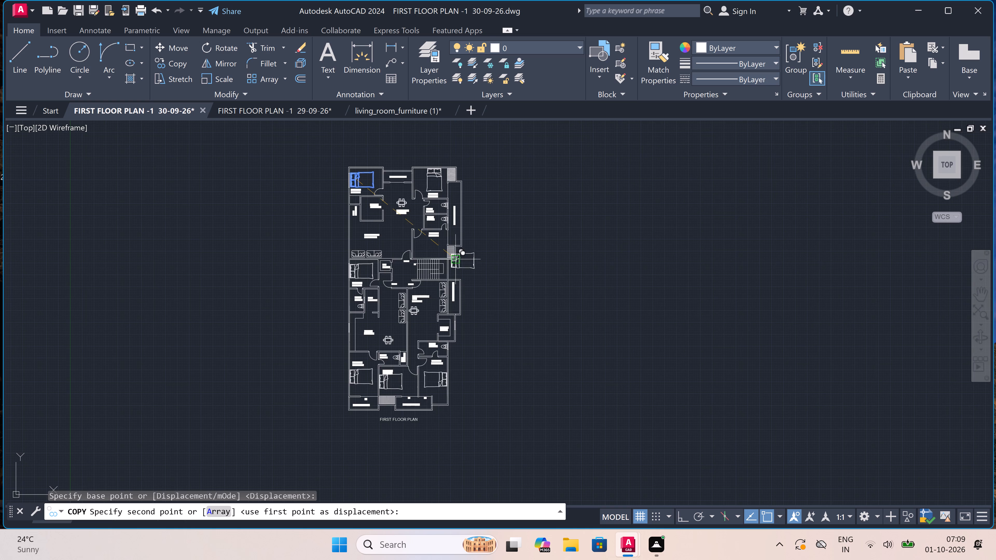
pyautogui.scroll(3, 377, 235)
pyautogui.scroll(1, 579, 262)
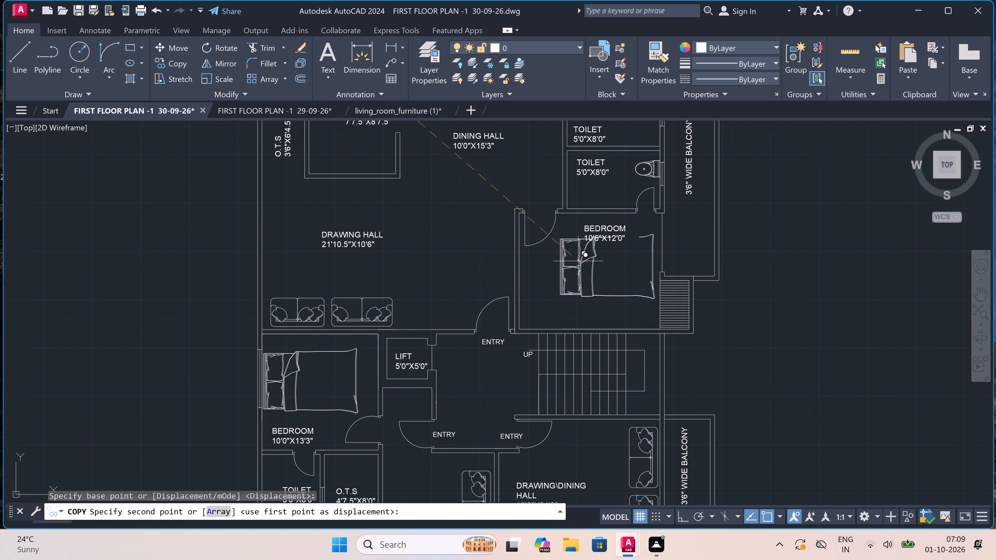
pyautogui.scroll(3, 511, 283)
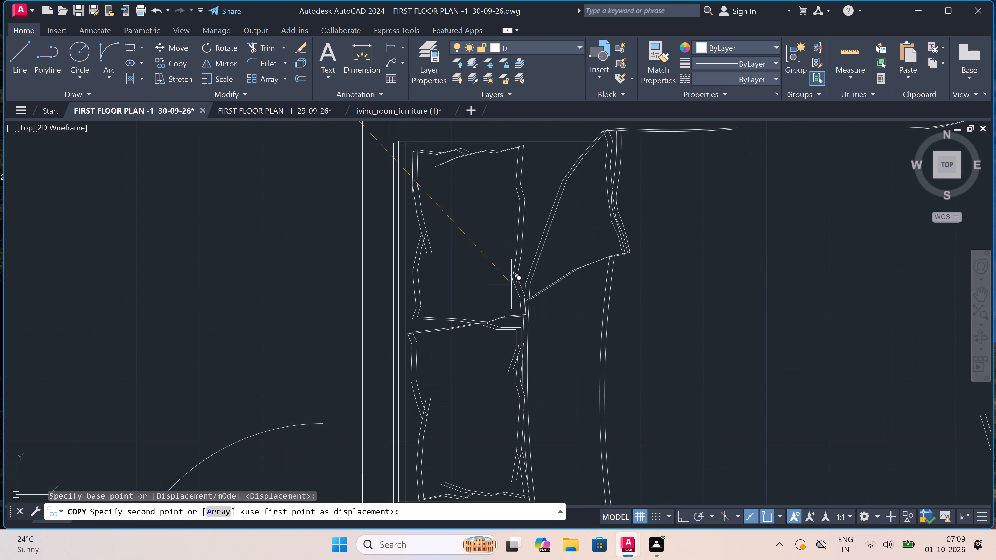
pyautogui.click(510, 293)
pyautogui.scroll(-2, 549, 260)
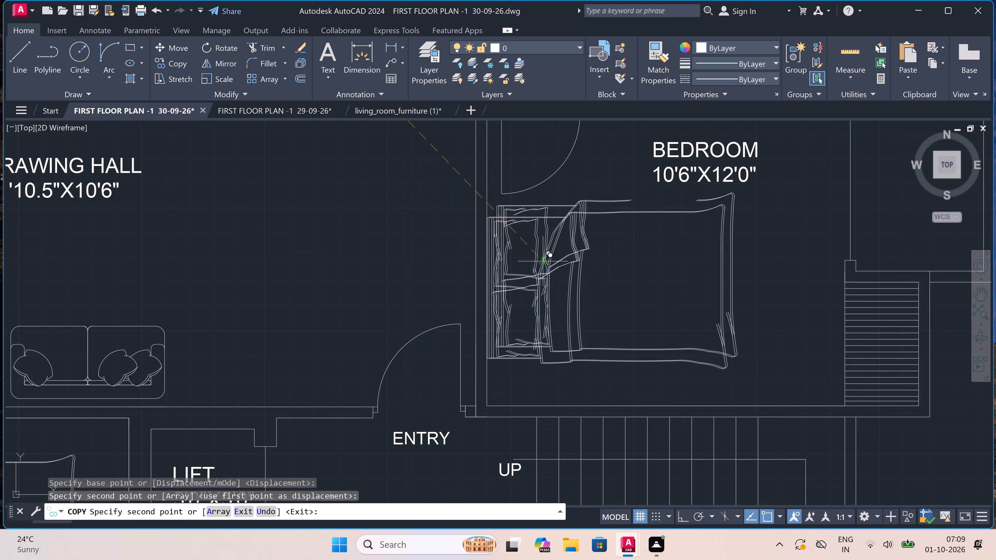
pyautogui.scroll(-3, 543, 270)
pyautogui.press('Escape')
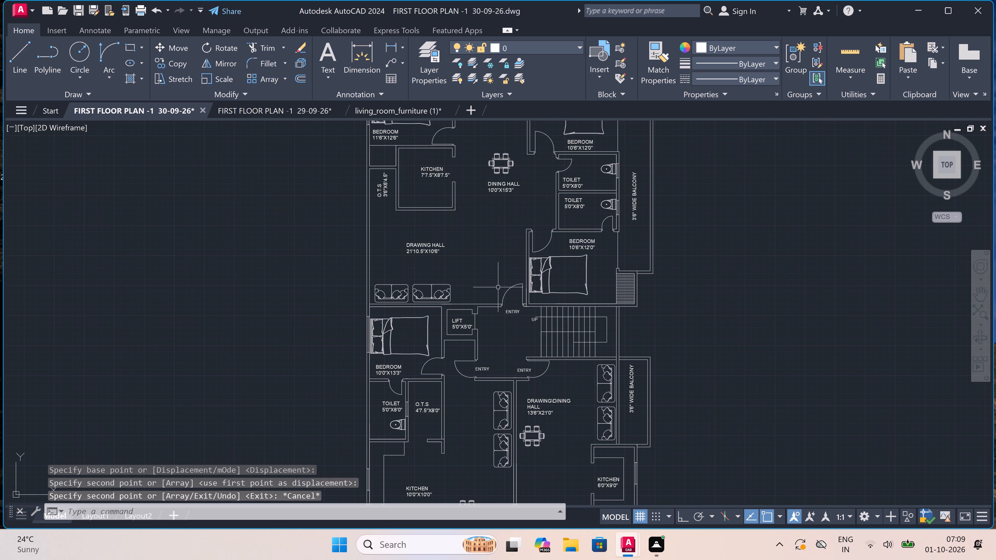
# Review the furnished first floor plan as a whole and room by room.
pyautogui.scroll(-2, 498, 287)
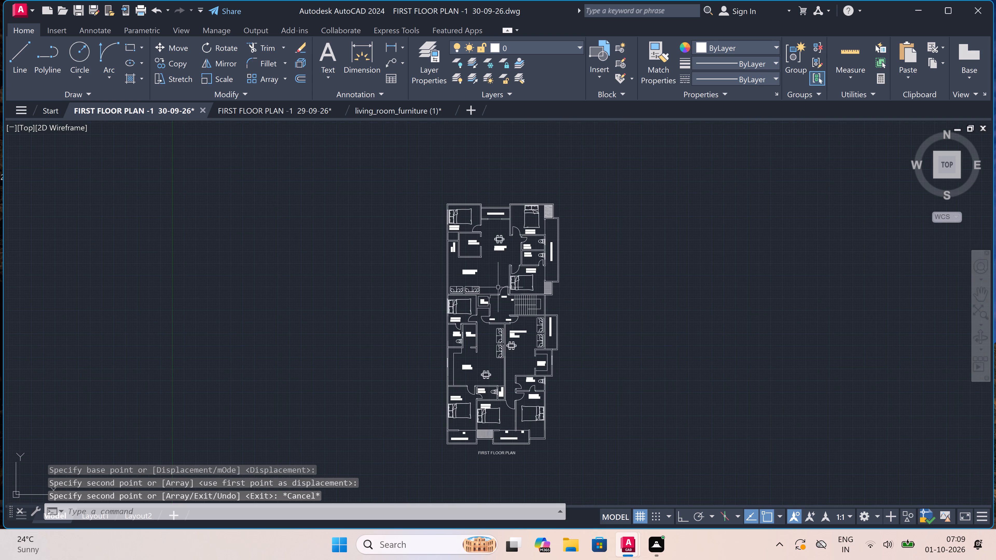
pyautogui.scroll(-1, 498, 288)
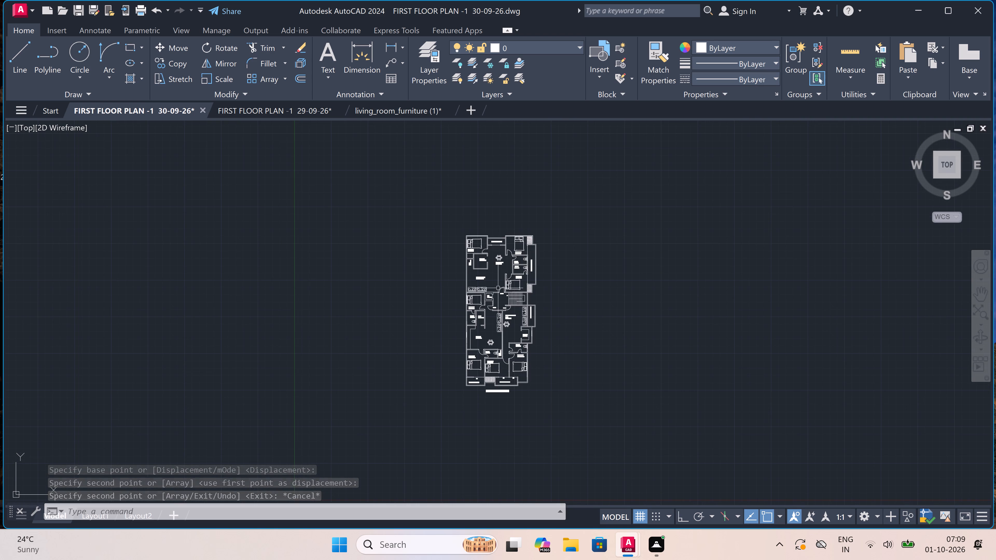
pyautogui.scroll(2, 498, 288)
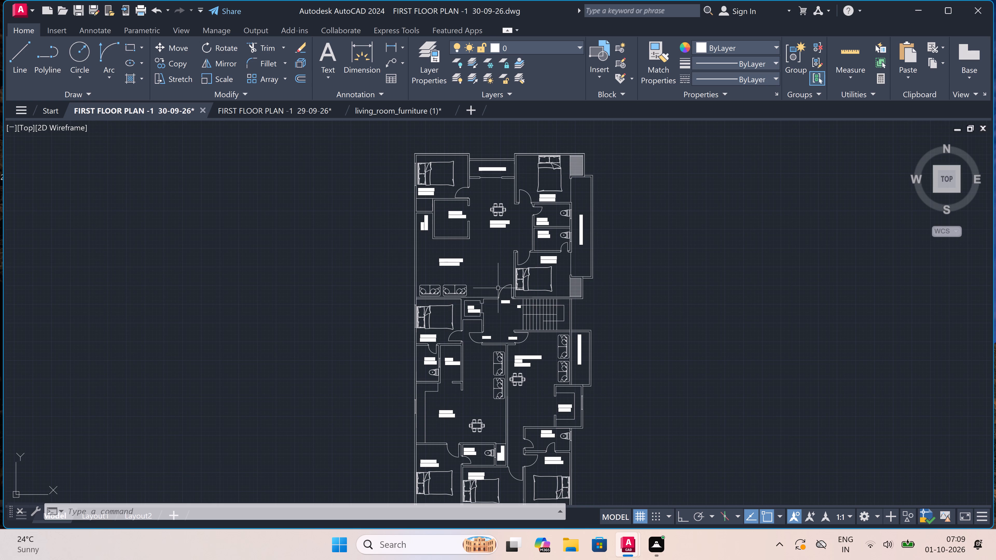
pyautogui.scroll(2, 450, 348)
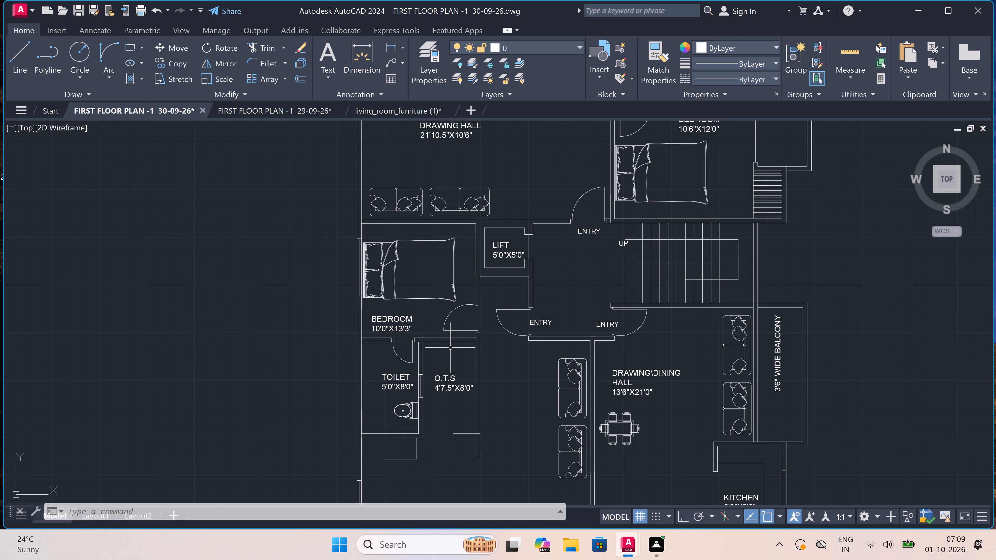
pyautogui.scroll(-2, 450, 348)
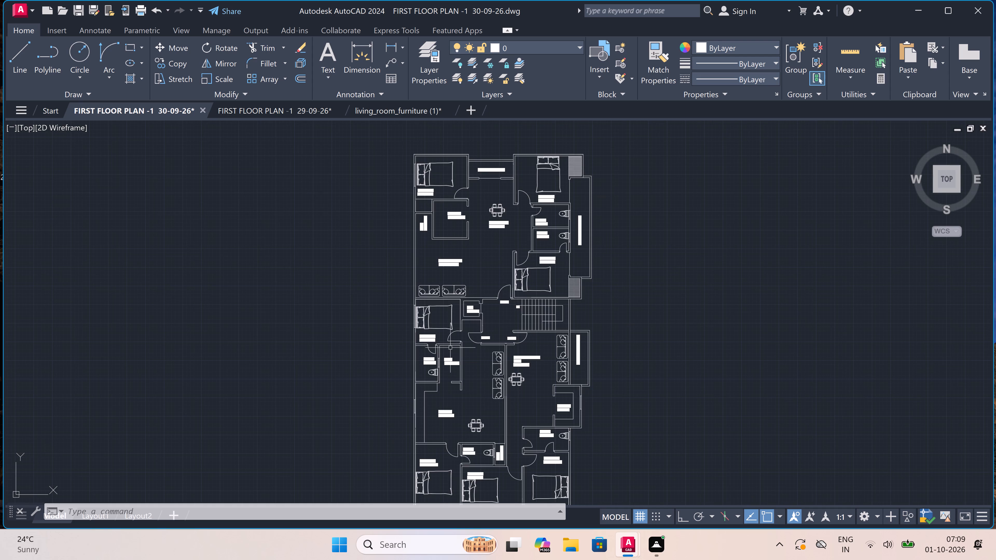
pyautogui.scroll(-2, 450, 348)
pyautogui.scroll(2, 457, 384)
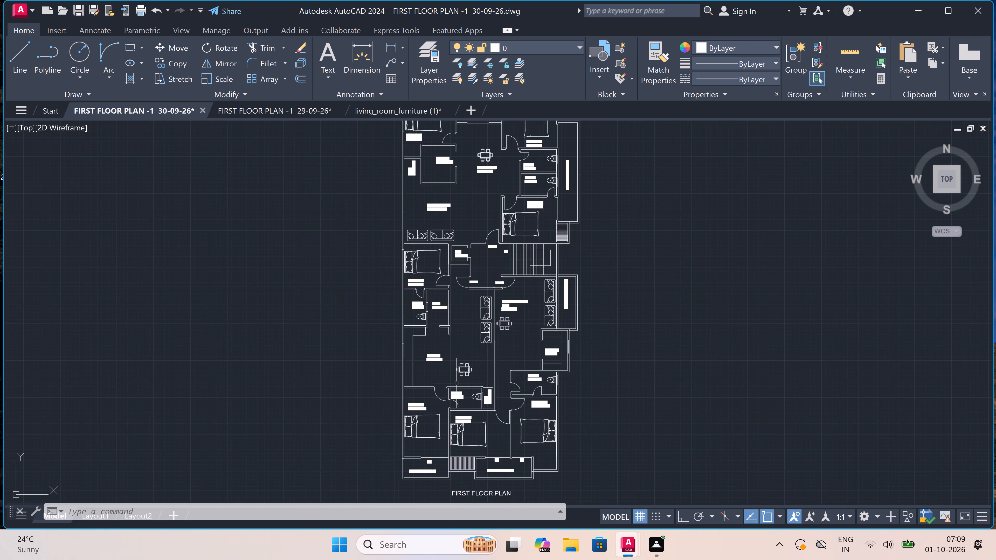
pyautogui.scroll(-2, 457, 383)
pyautogui.scroll(1, 458, 379)
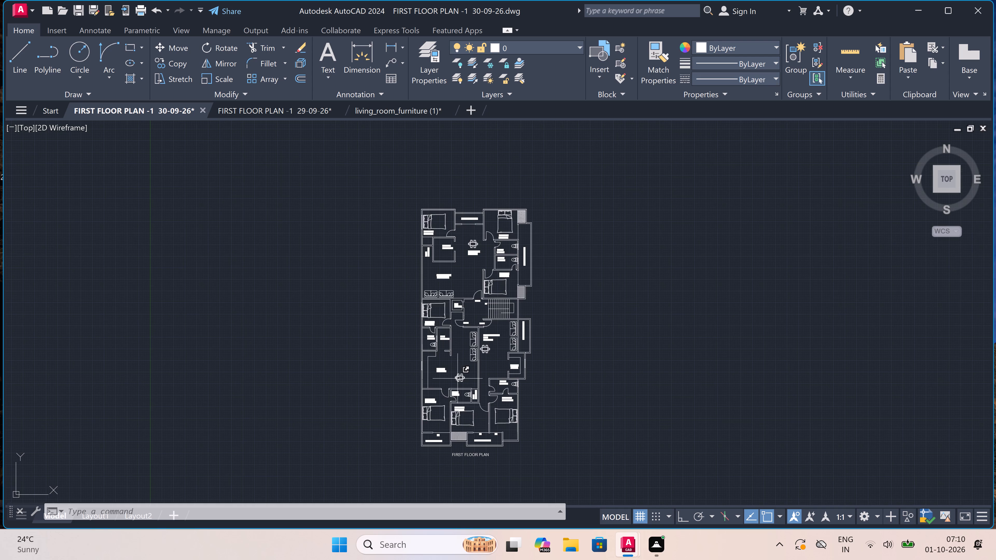
# Draw a rectangular border around the entire plan and its FIRST FLOOR PLAN title, leaving a margin on all sides.
pyautogui.write('REC')
pyautogui.press('space')
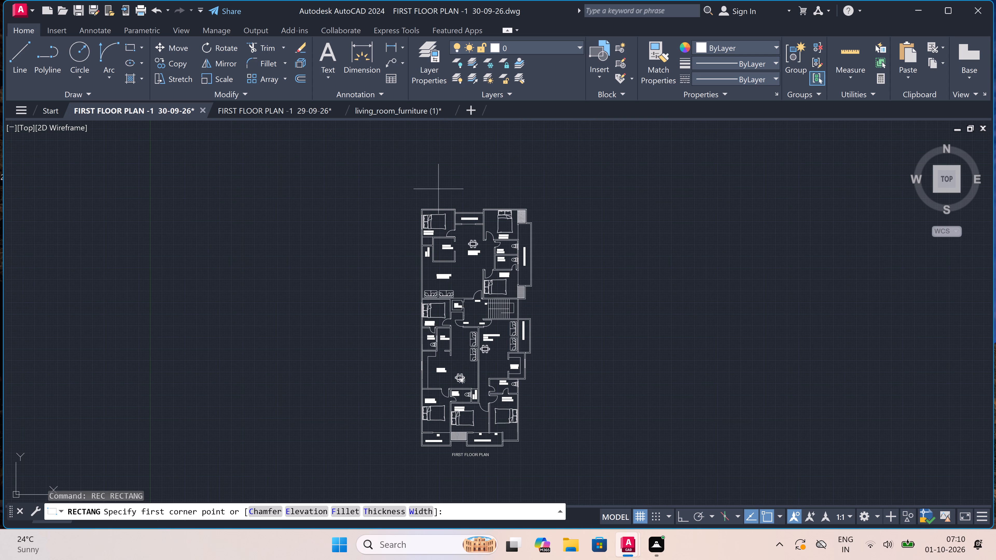
pyautogui.click(402, 193)
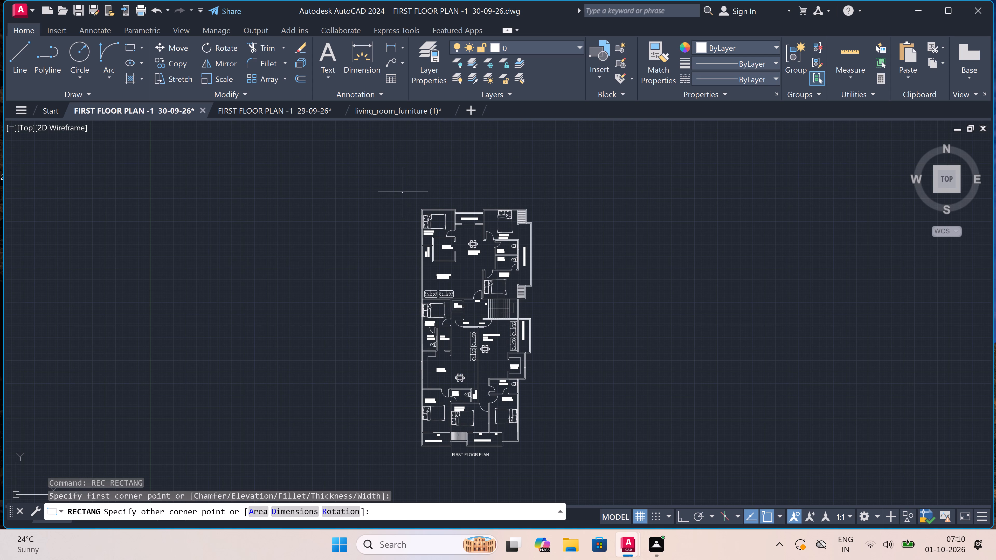
pyautogui.click(545, 472)
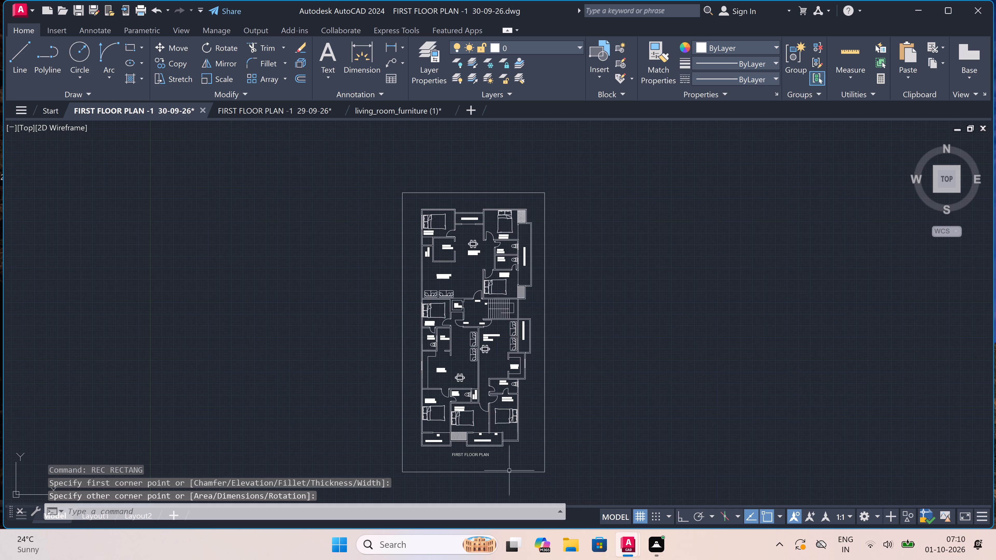
# Set the text height of the FIRST FLOOR PLAN title to 1.5'.
pyautogui.scroll(3, 501, 462)
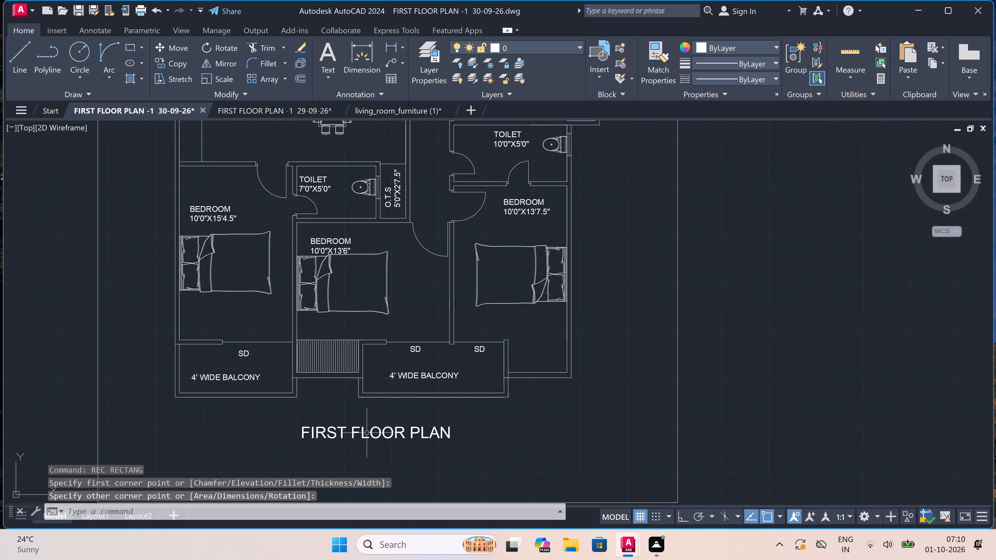
pyautogui.click(367, 433)
pyautogui.click(428, 437)
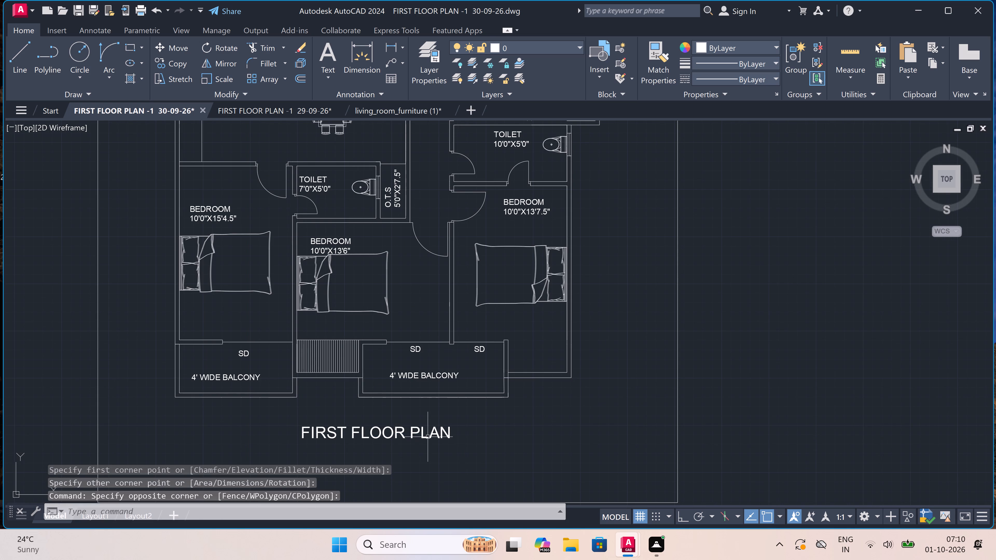
pyautogui.click(428, 436)
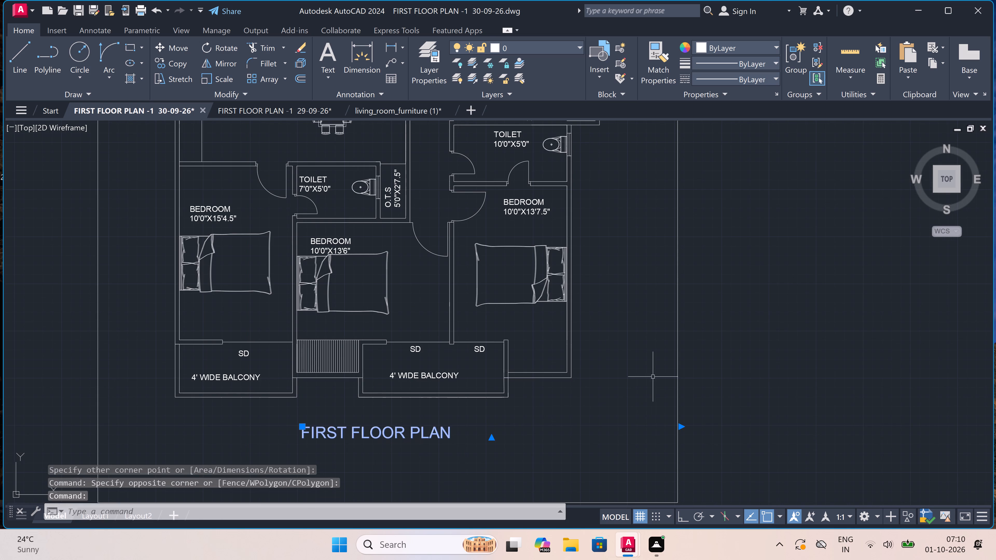
pyautogui.rightClick(647, 344)
pyautogui.click(672, 324)
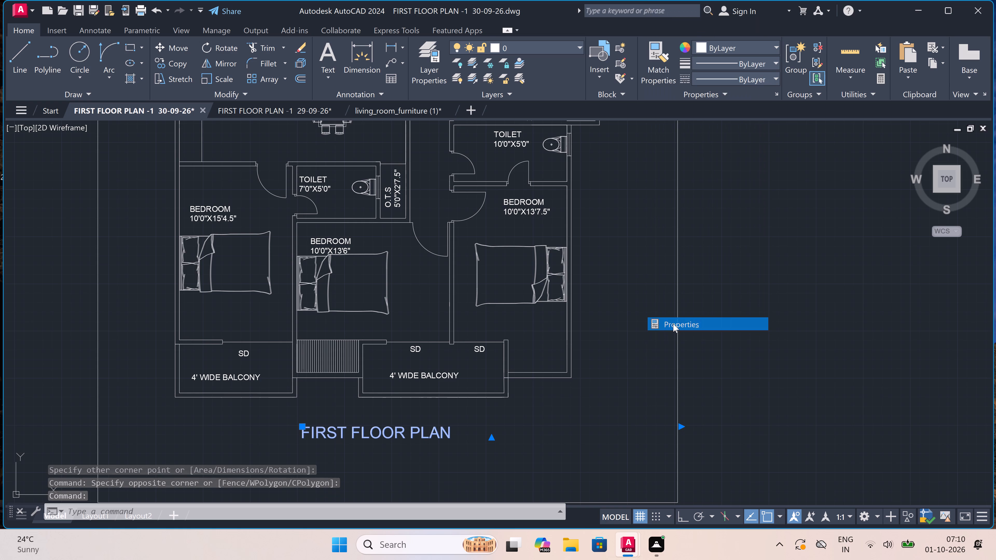
pyautogui.click(121, 298)
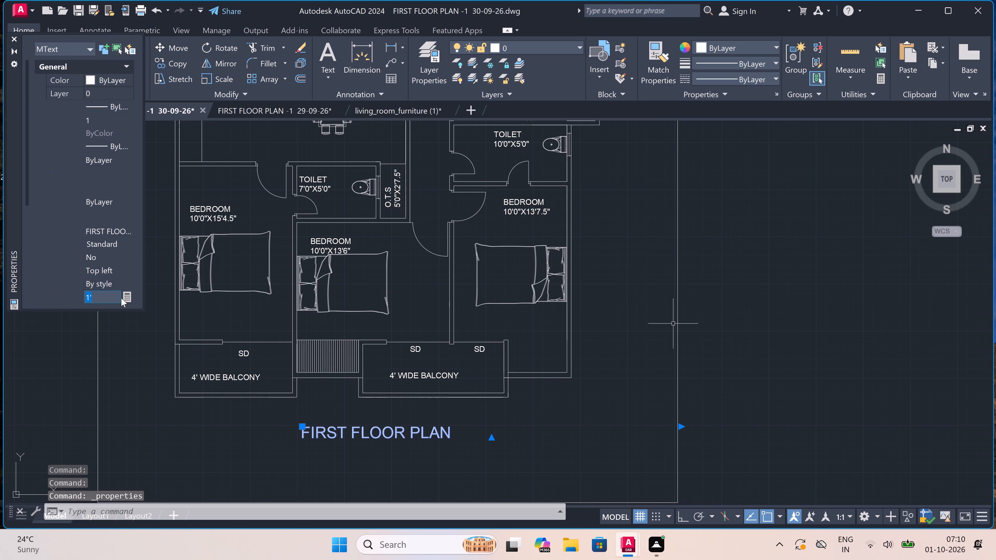
pyautogui.press('BackSpace')
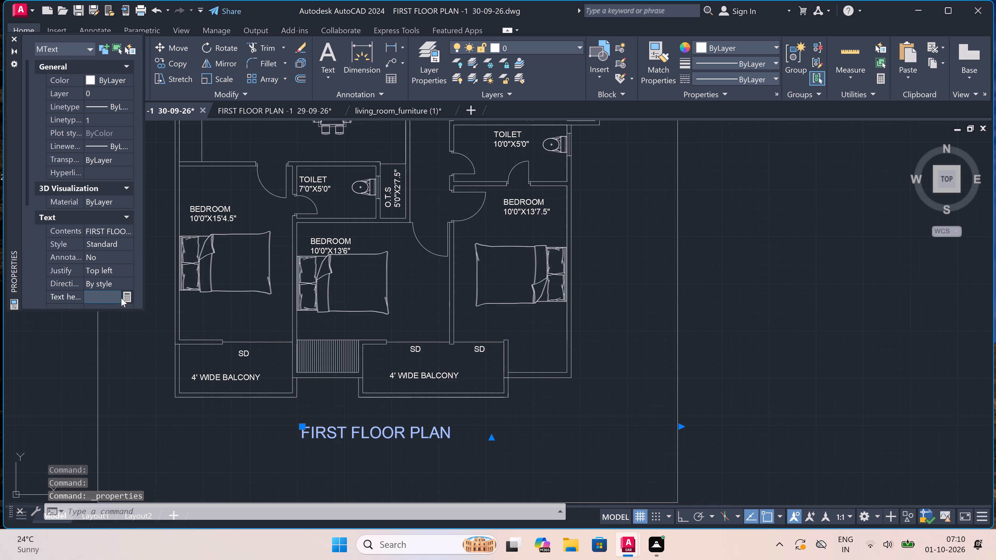
pyautogui.write("1.5'")
pyautogui.click(284, 416)
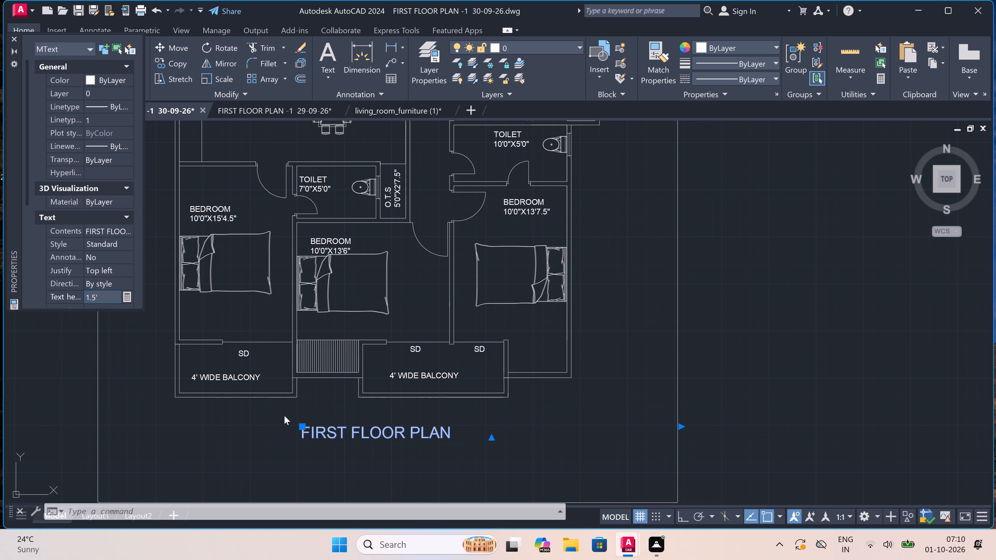
# Move the FIRST FLOOR PLAN title a few feet west so it sits roughly centred below the plan.
pyautogui.click(301, 425)
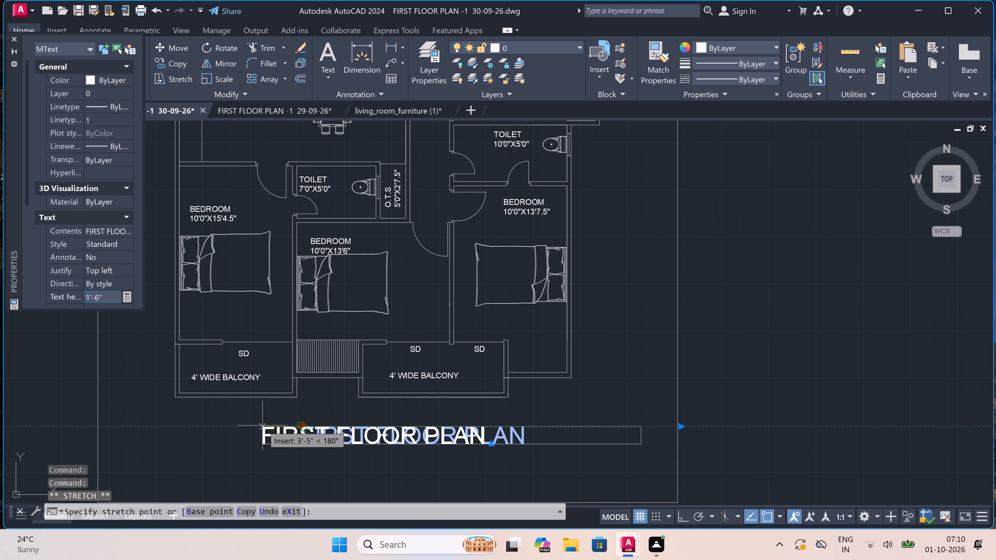
pyautogui.scroll(2, 259, 422)
pyautogui.click(249, 417)
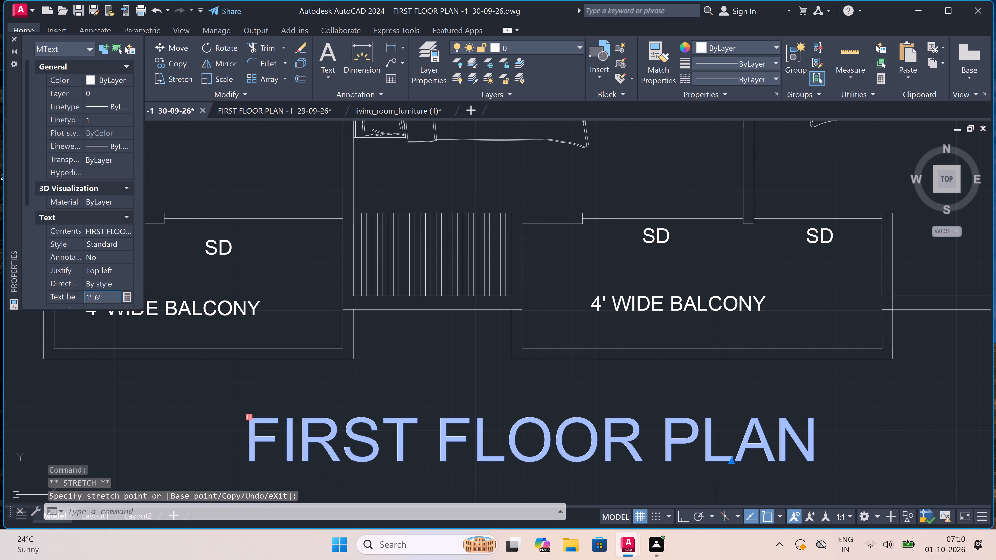
pyautogui.press('Escape')
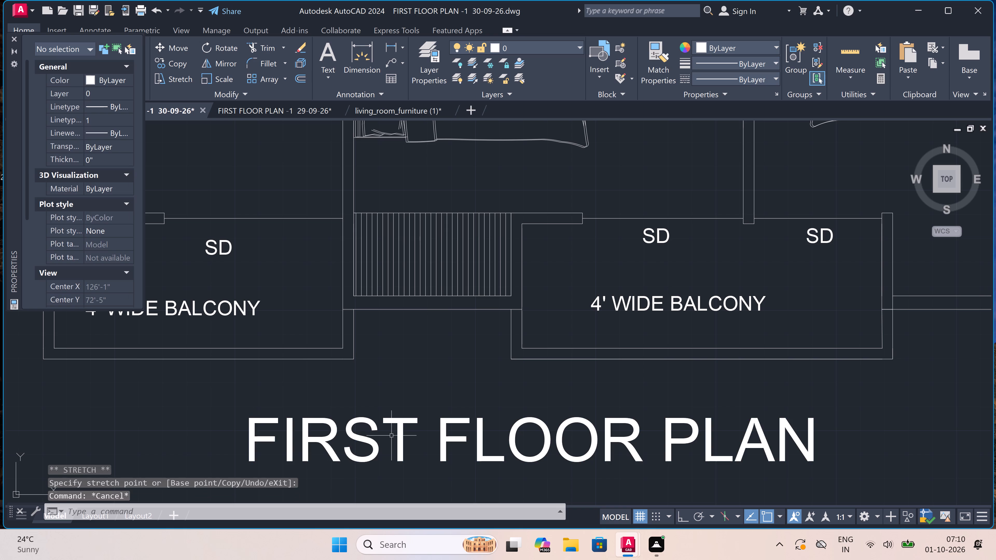
# Check the title's placement and the overall plan within its rectangular border.
pyautogui.scroll(-5, 391, 436)
pyautogui.scroll(1, 389, 438)
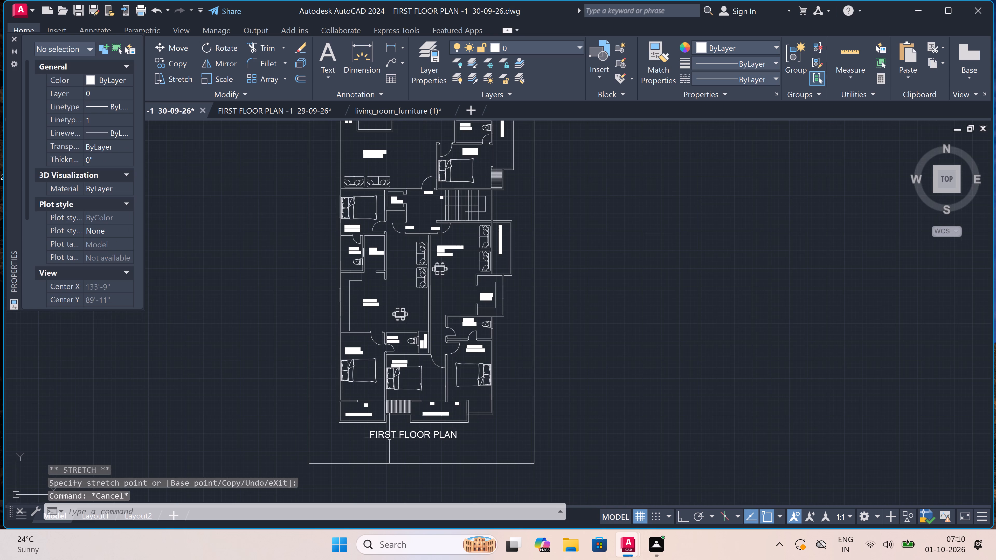
pyautogui.scroll(-1, 389, 439)
pyautogui.scroll(1, 418, 286)
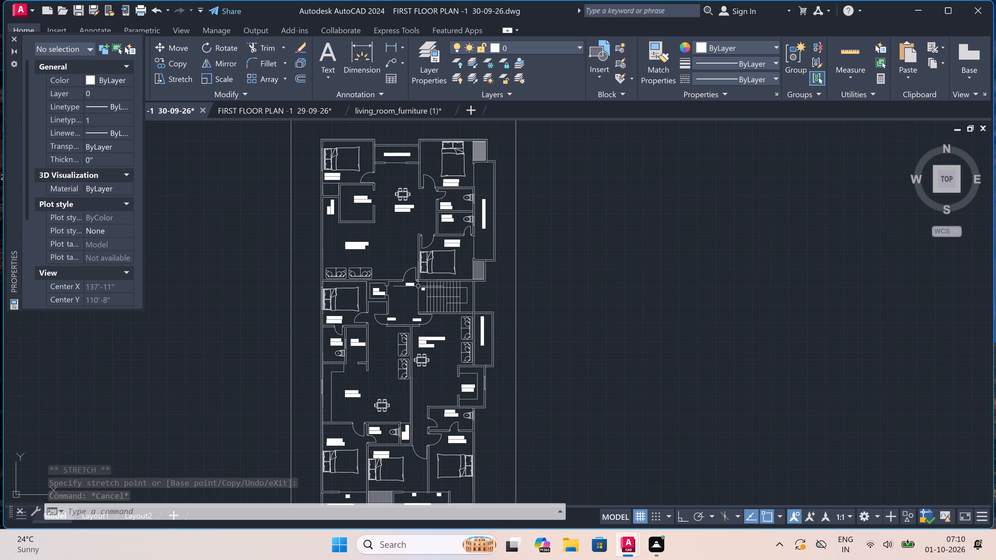
pyautogui.scroll(2, 418, 286)
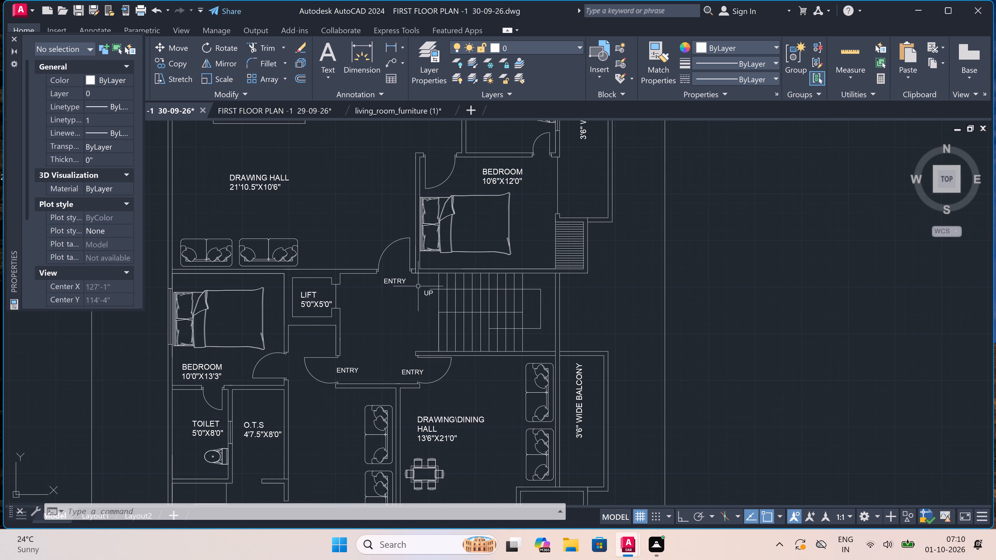
pyautogui.scroll(-2, 418, 287)
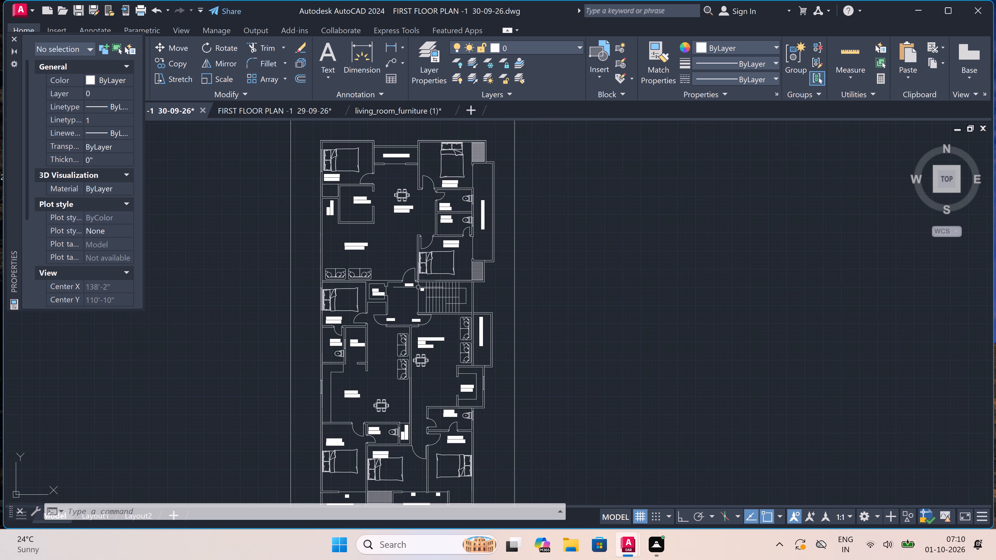
pyautogui.scroll(-1, 418, 287)
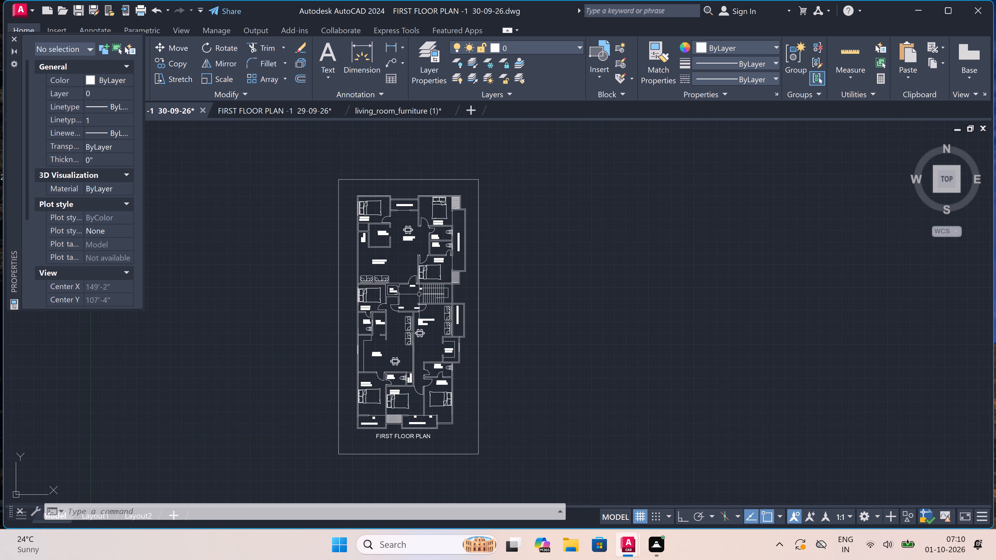
# Delete the westernmost vertical line inside the hatched strip between the two south 4' WIDE BALCONY areas.
pyautogui.scroll(5, 402, 426)
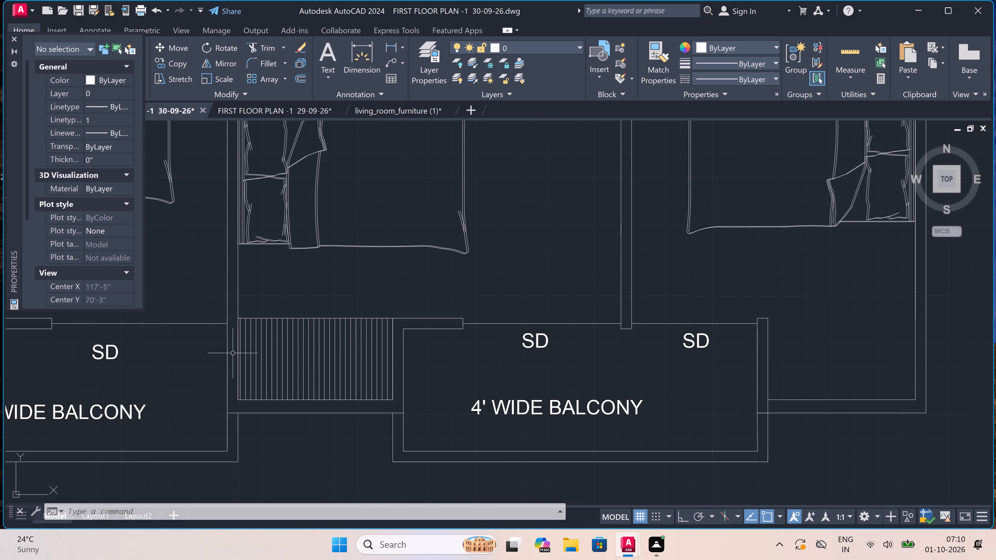
pyautogui.scroll(1, 185, 337)
pyautogui.scroll(3, 225, 348)
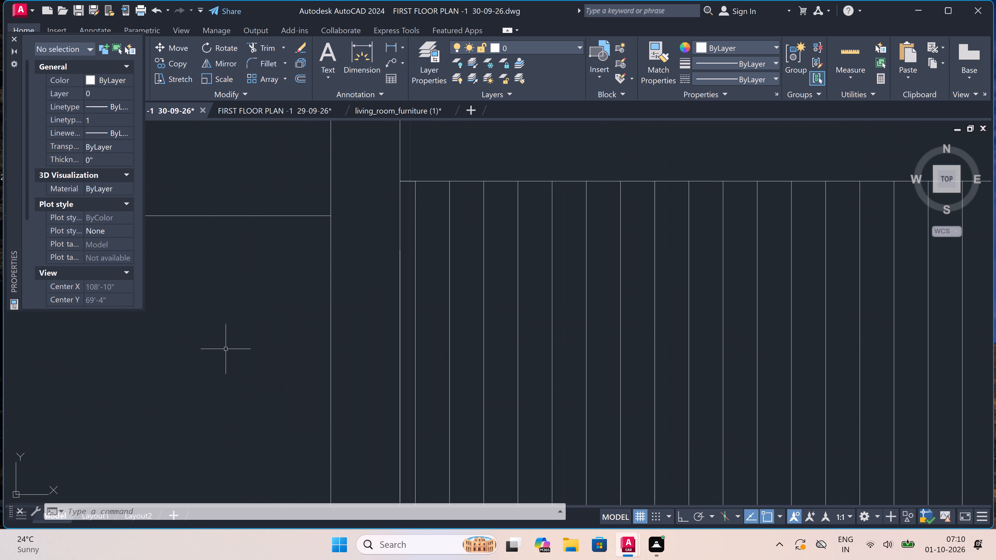
pyautogui.scroll(-2, 228, 347)
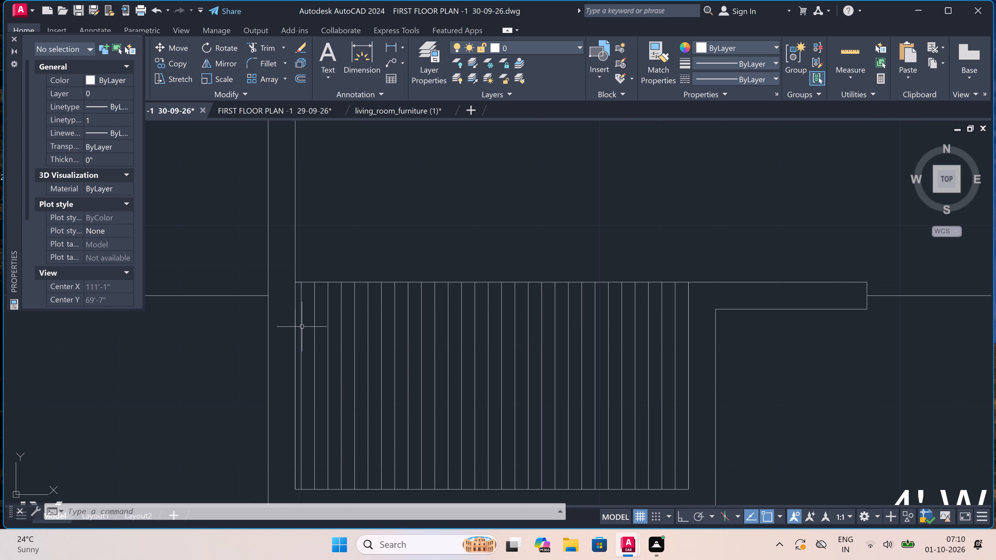
pyautogui.click(302, 327)
pyautogui.press('Delete')
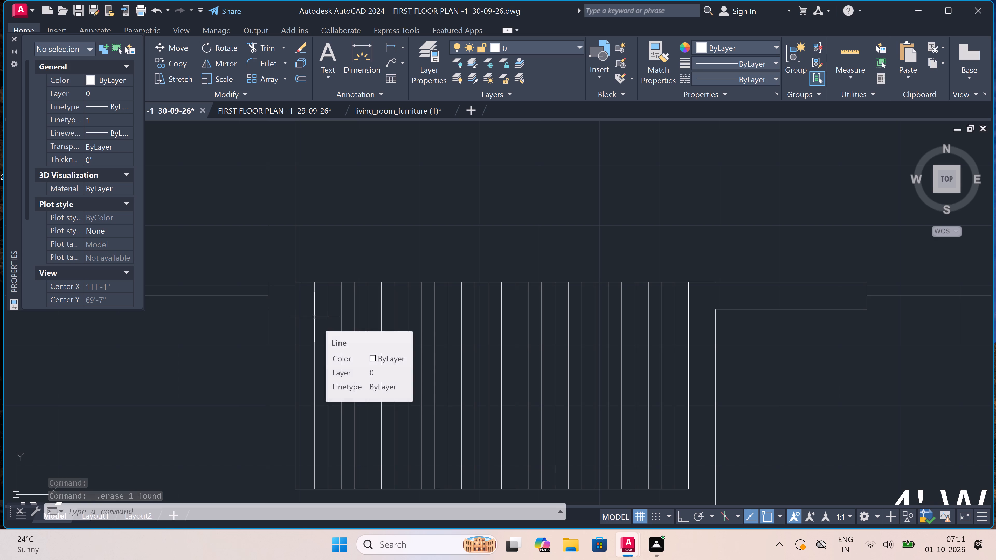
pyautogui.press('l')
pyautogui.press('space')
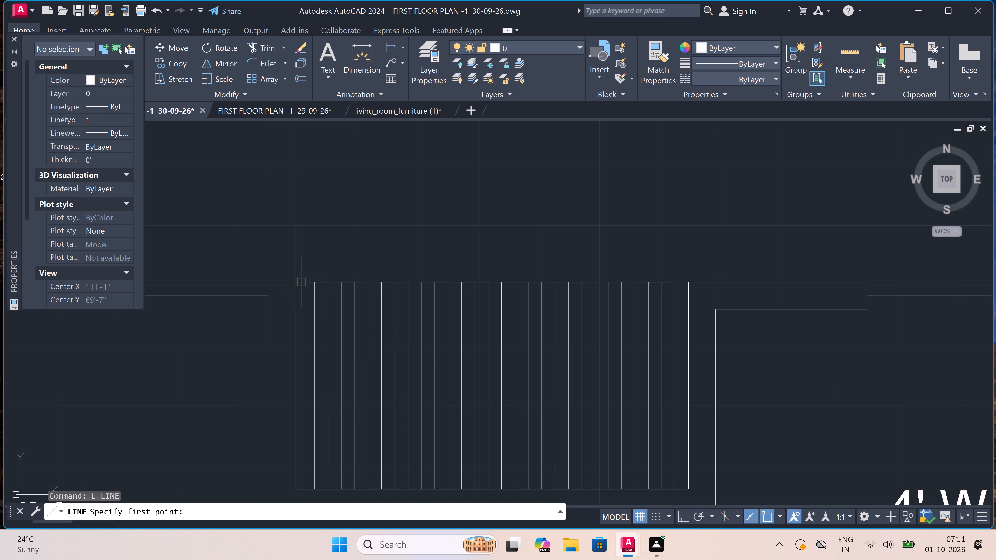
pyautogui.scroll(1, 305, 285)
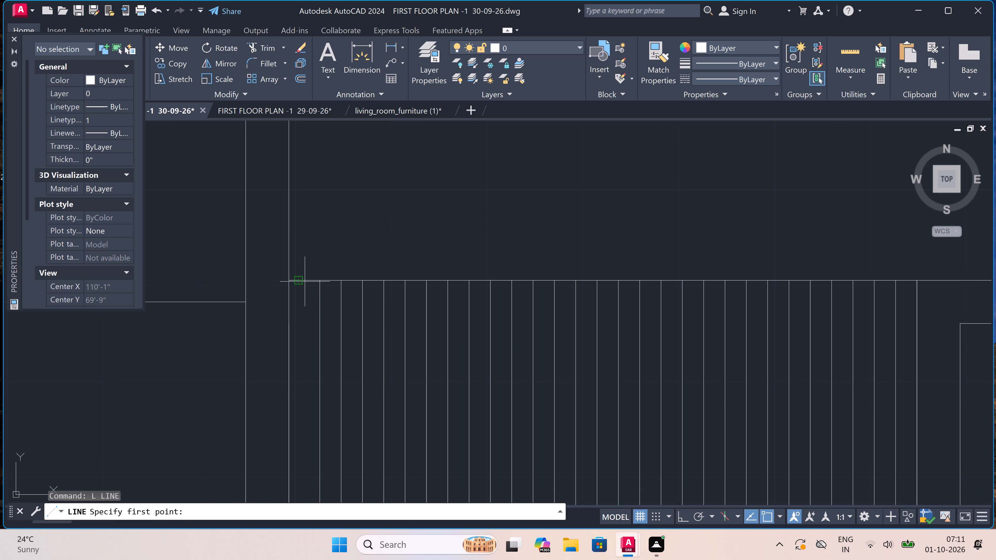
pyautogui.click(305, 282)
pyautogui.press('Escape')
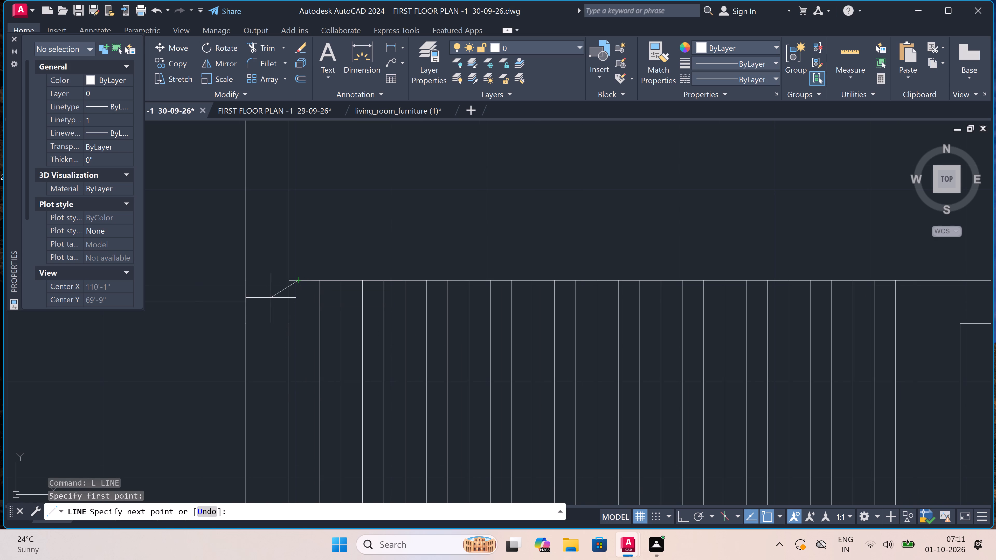
# With Ortho on, draw a vertical line spanning the hatched strip's full height, midway between its west edge and the first remaining line.
pyautogui.scroll(3, 277, 275)
pyautogui.press('space')
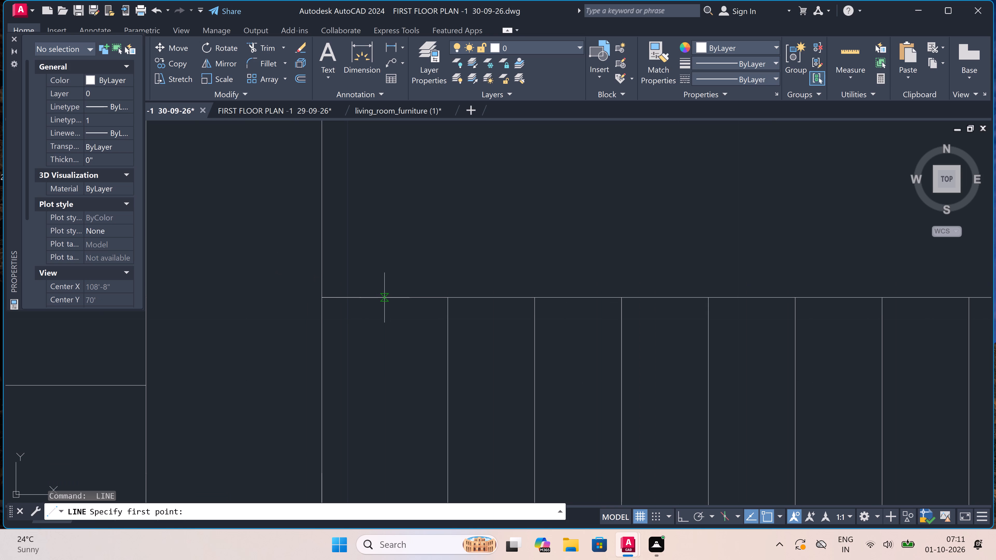
pyautogui.click(384, 297)
pyautogui.scroll(-3, 384, 297)
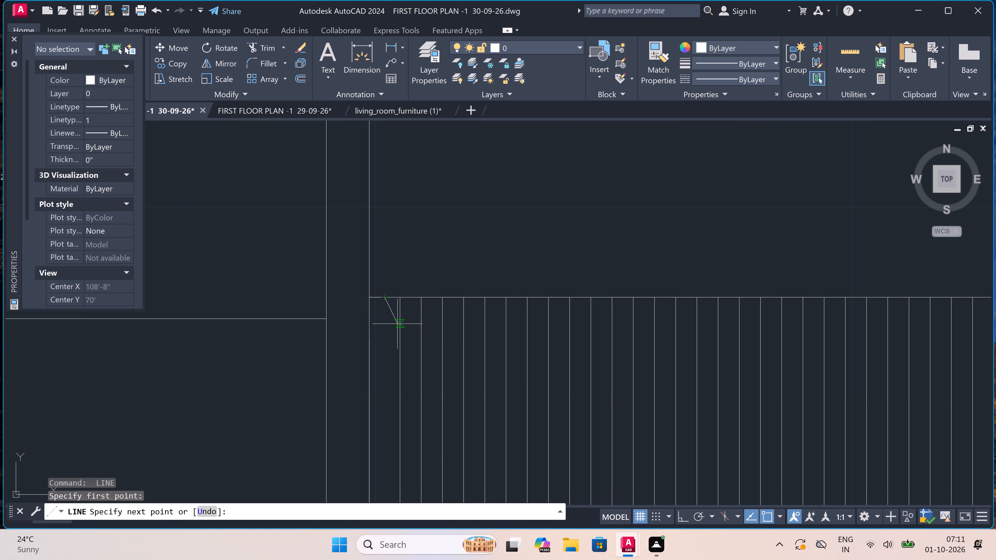
pyautogui.press('F8')
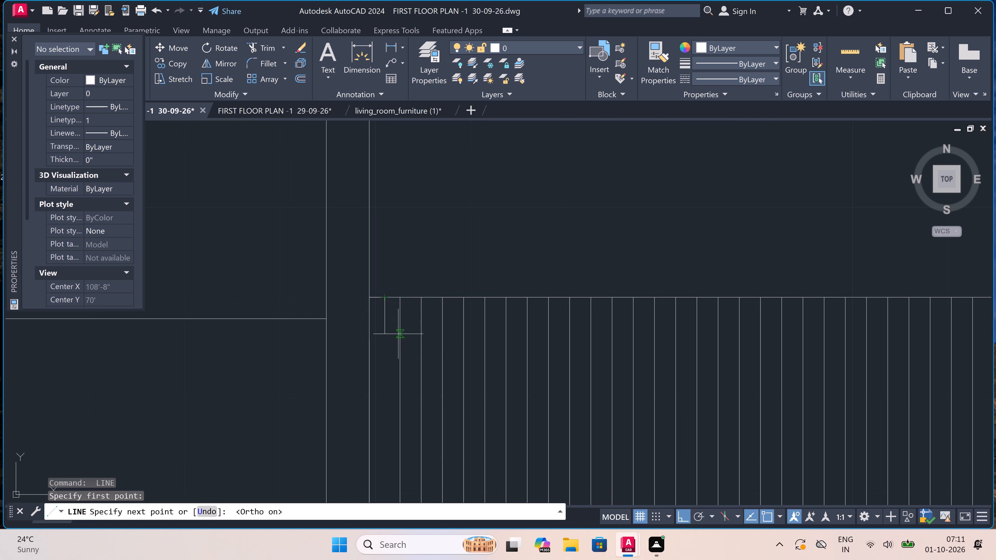
pyautogui.scroll(-3, 398, 334)
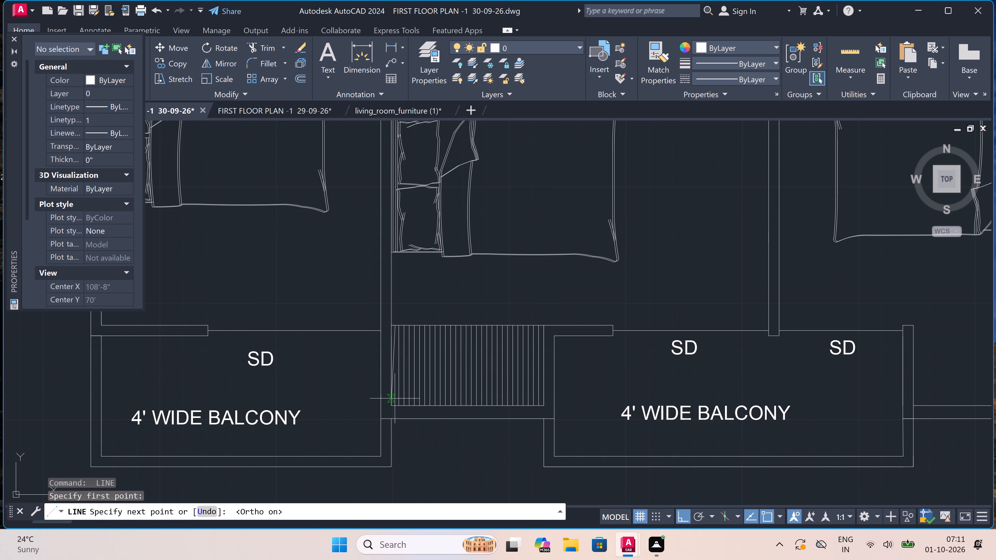
pyautogui.scroll(5, 395, 410)
pyautogui.click(386, 392)
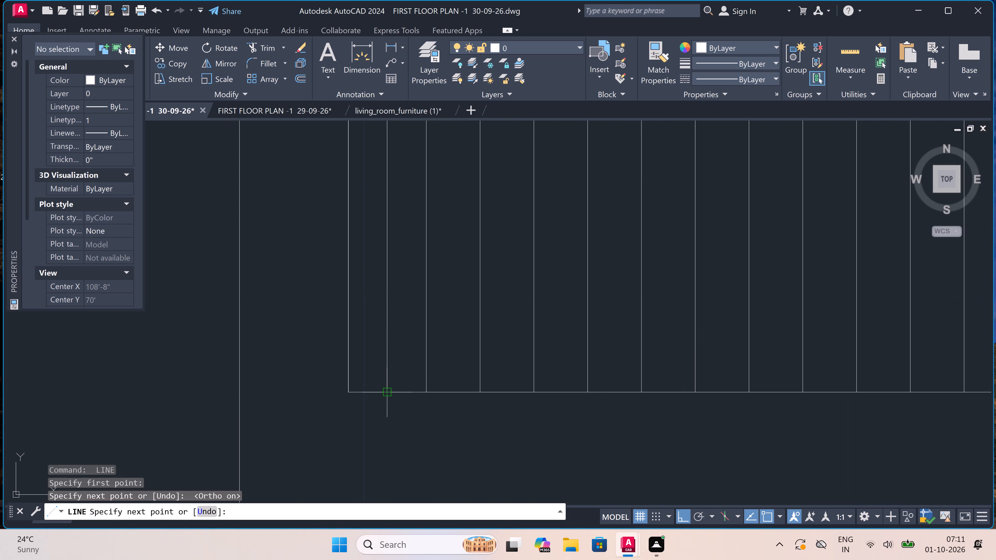
pyautogui.press('Escape')
# Review the complete first floor plan with its furniture, title and rectangular border.
pyautogui.scroll(-4, 386, 392)
pyautogui.scroll(-2, 409, 318)
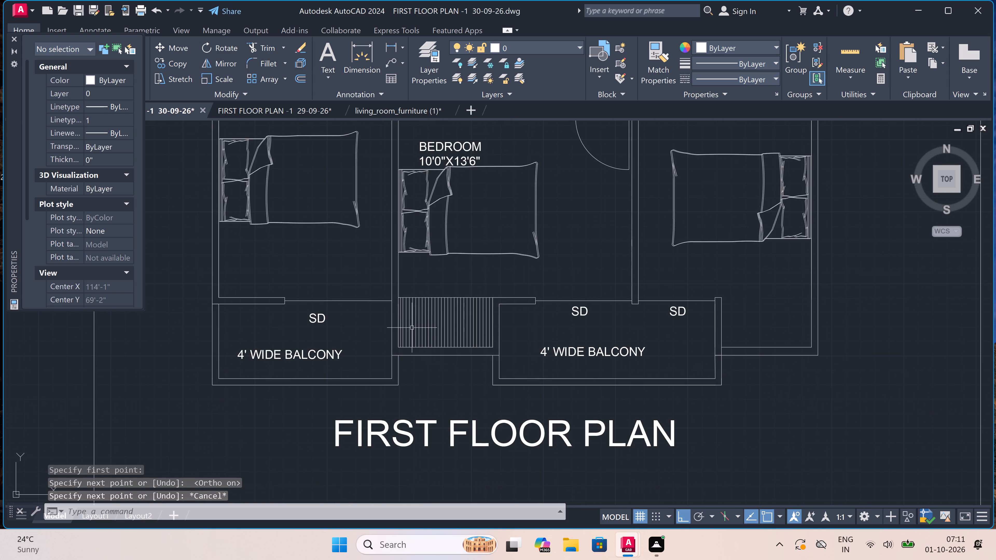
pyautogui.scroll(-6, 412, 328)
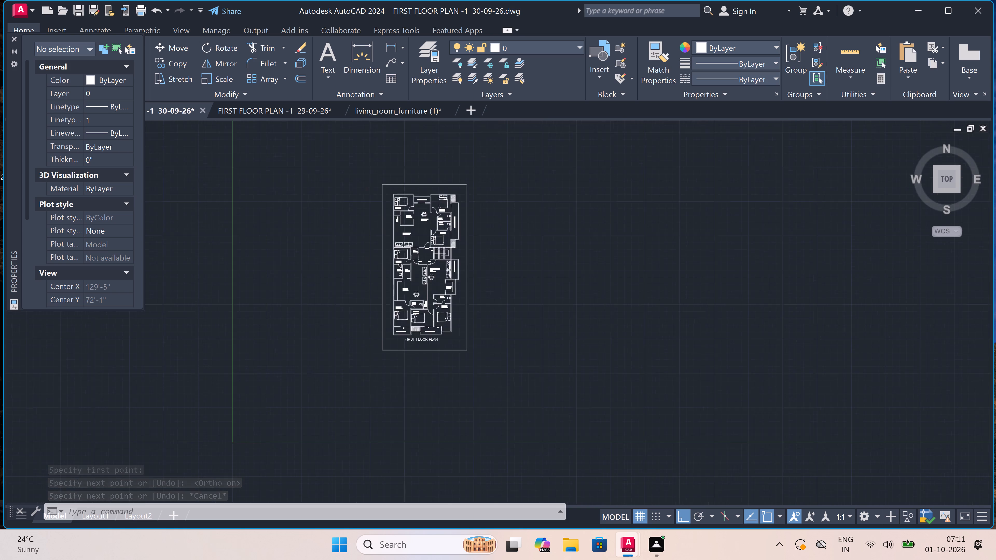
pyautogui.scroll(3, 413, 294)
pyautogui.scroll(-3, 413, 294)
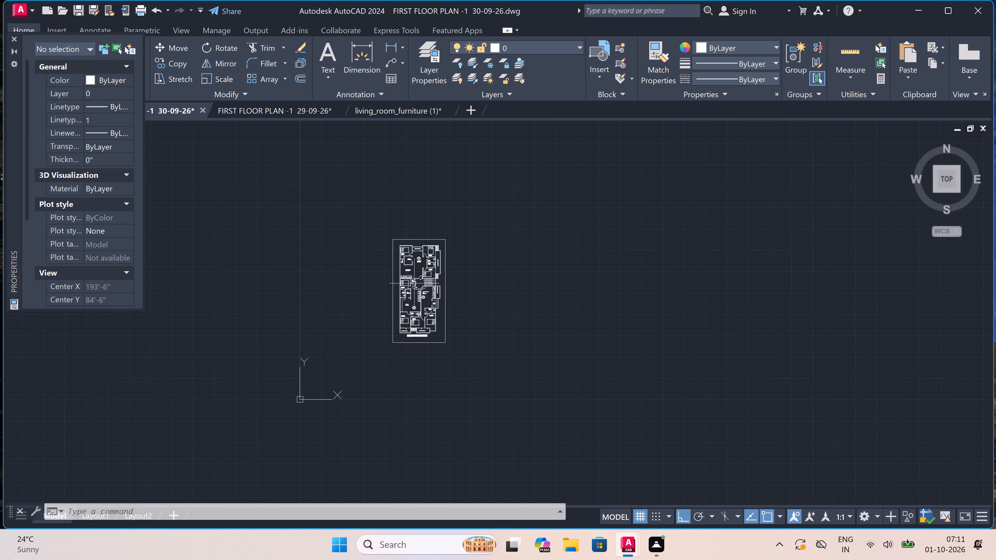
pyautogui.scroll(3, 416, 267)
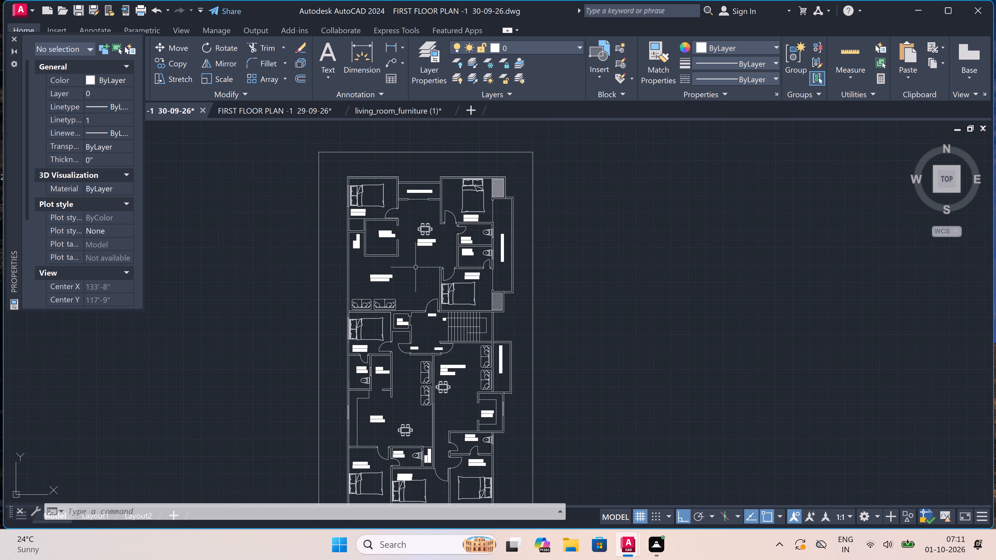
pyautogui.scroll(3, 416, 267)
pyautogui.scroll(-2, 416, 268)
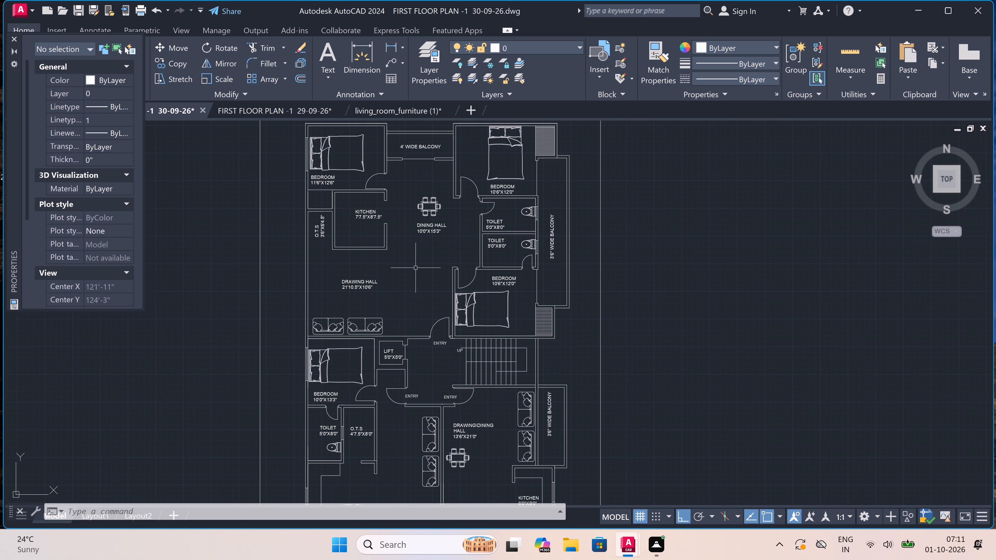
pyautogui.scroll(-2, 416, 268)
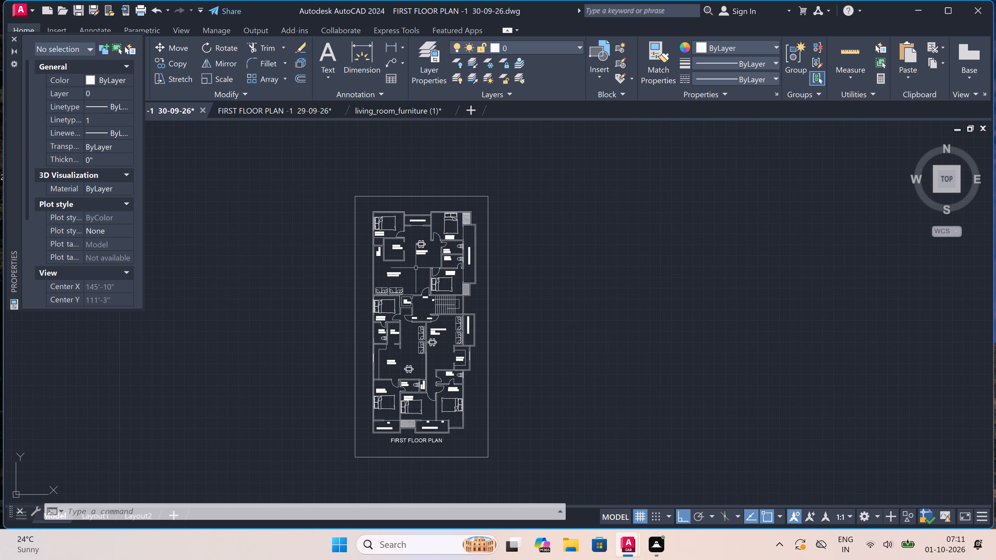
pyautogui.scroll(-1, 416, 268)
pyautogui.scroll(2, 416, 268)
pyautogui.scroll(-2, 416, 268)
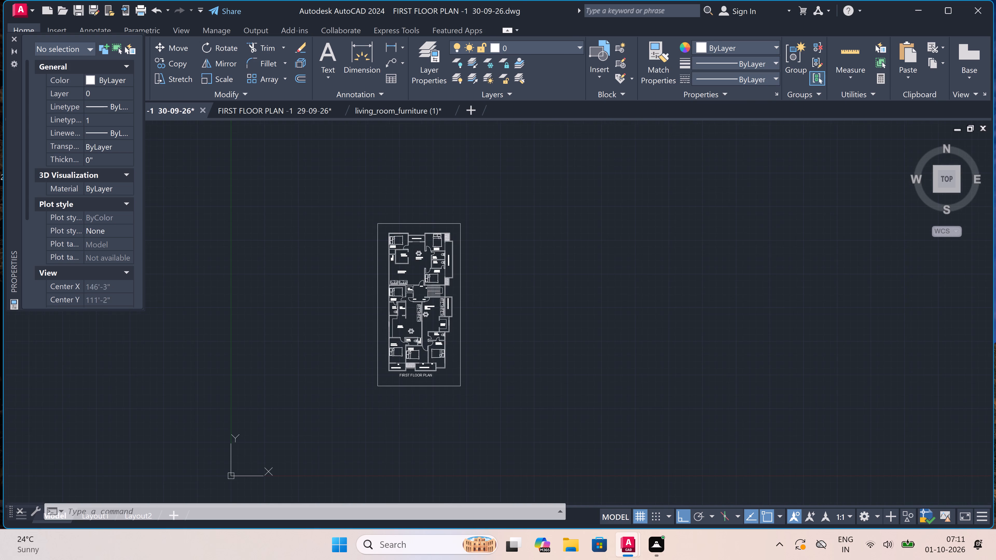
pyautogui.scroll(2, 472, 300)
pyautogui.scroll(-3, 472, 300)
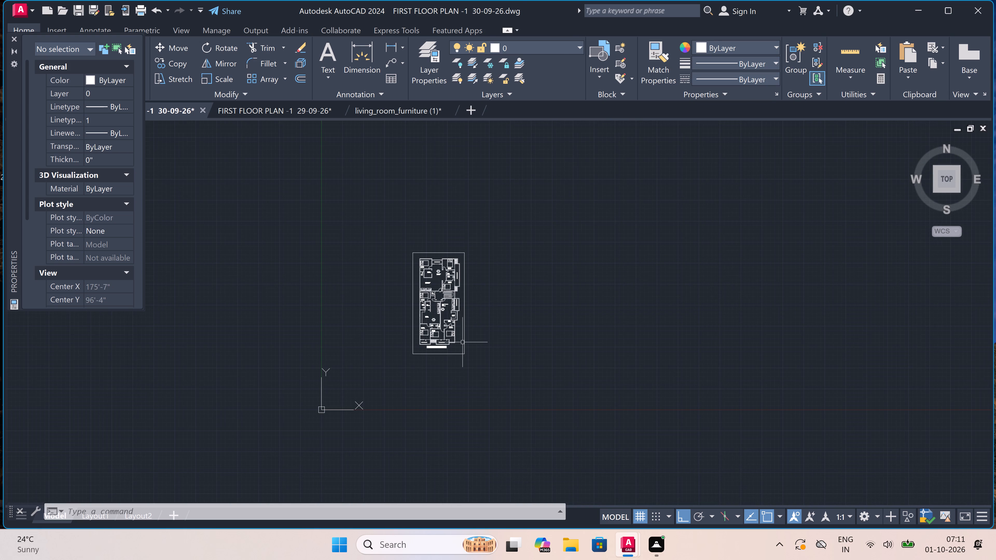
pyautogui.scroll(3, 462, 342)
pyautogui.scroll(-2, 462, 342)
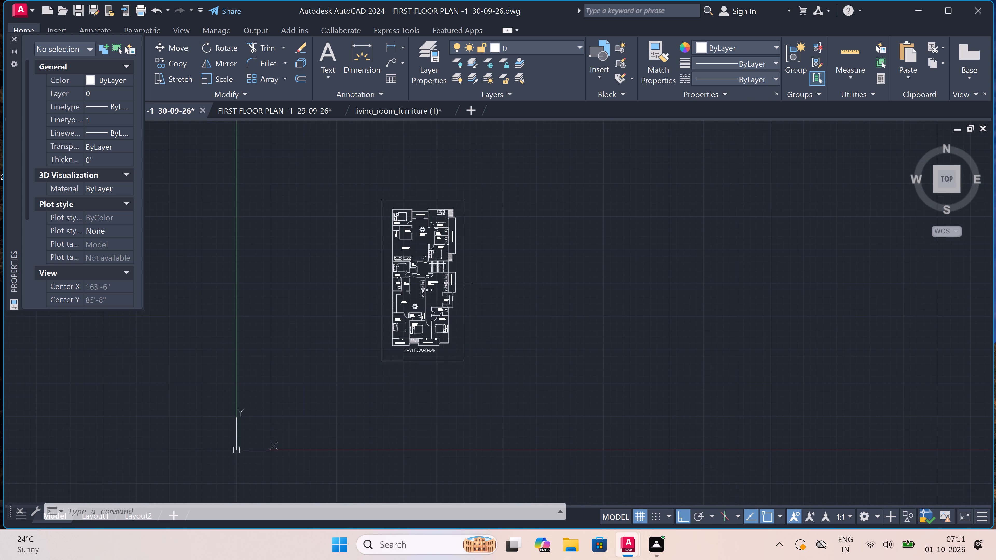
pyautogui.scroll(2, 444, 271)
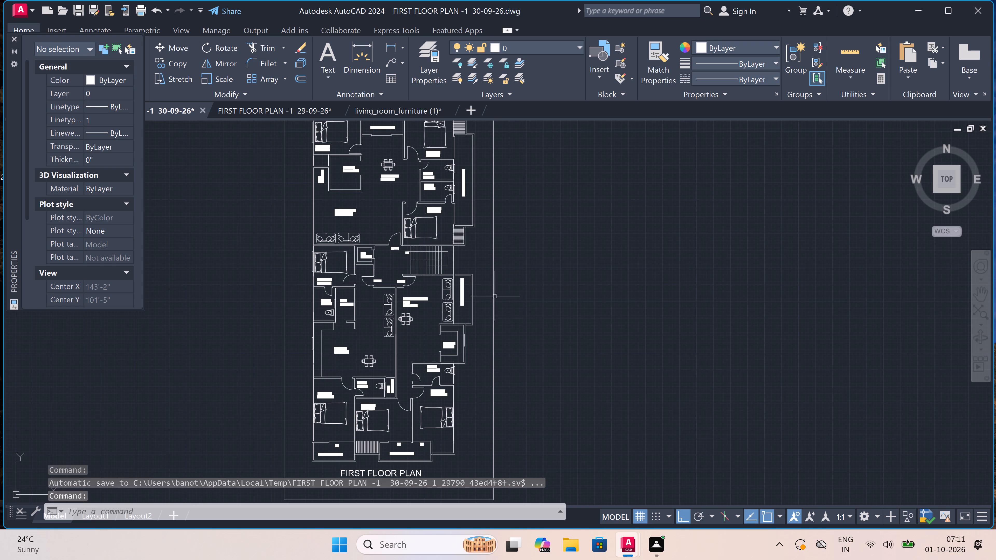
pyautogui.scroll(-1, 499, 302)
pyautogui.scroll(1, 509, 189)
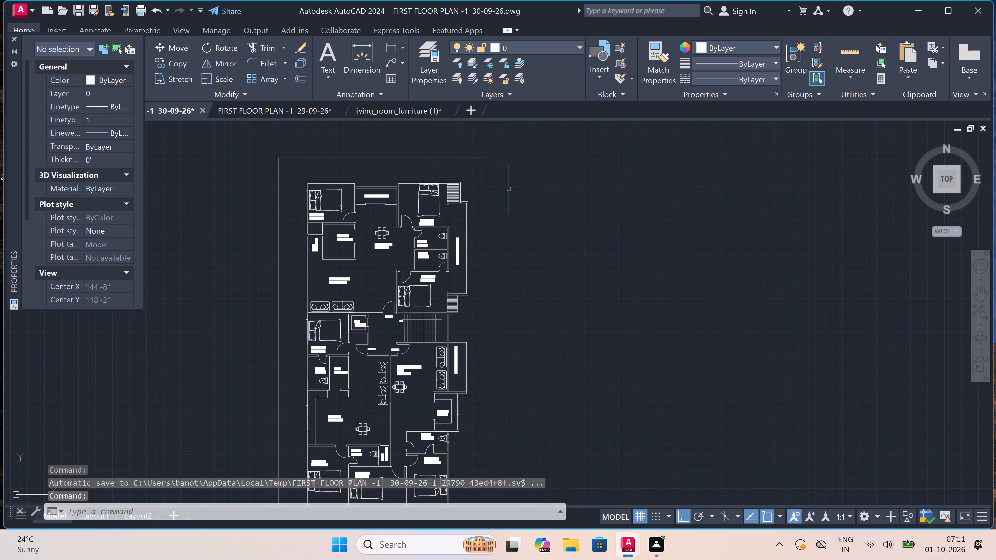
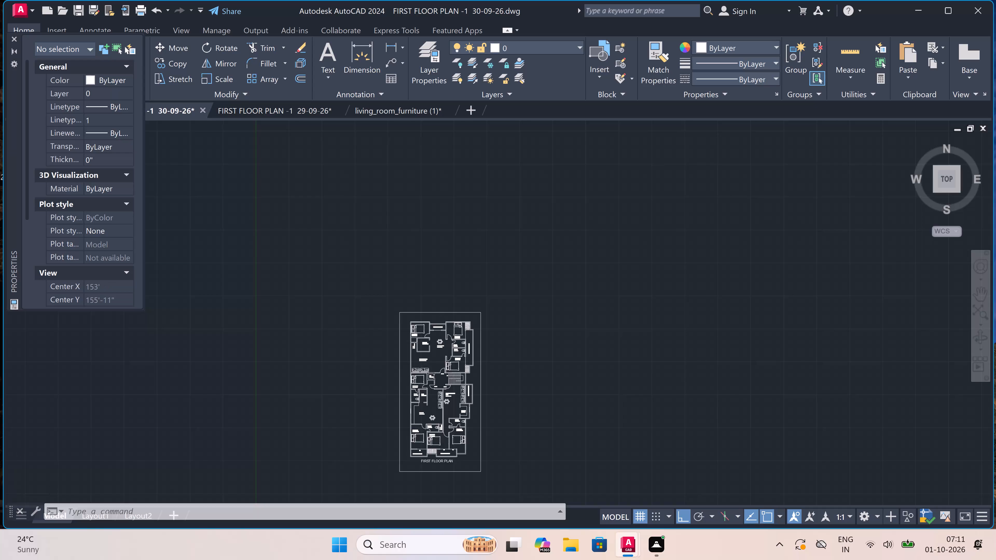
# Inspect the bordered first floor plan as a whole, including the central staircase area, for missing linework.
pyautogui.scroll(6, 442, 369)
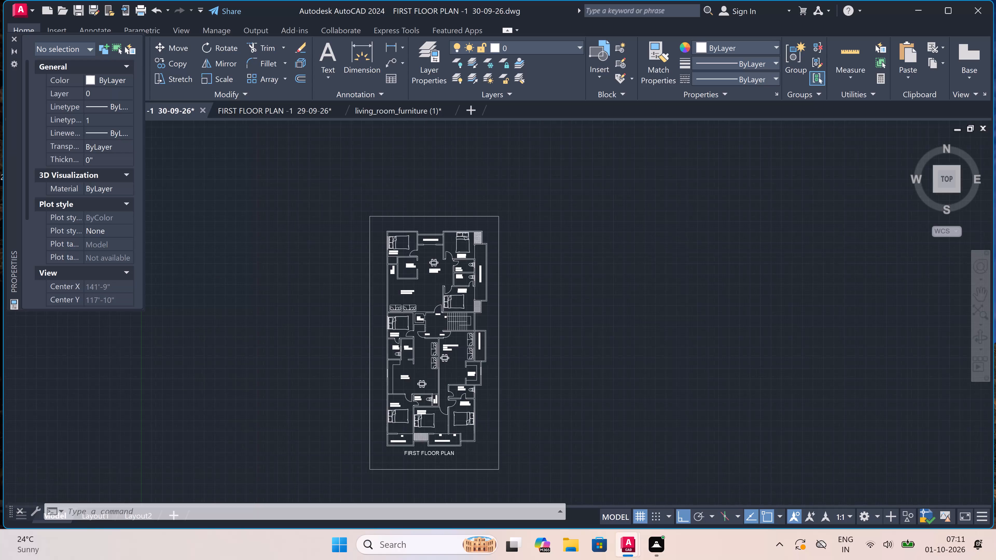
pyautogui.scroll(-4, 442, 369)
pyautogui.scroll(1, 446, 344)
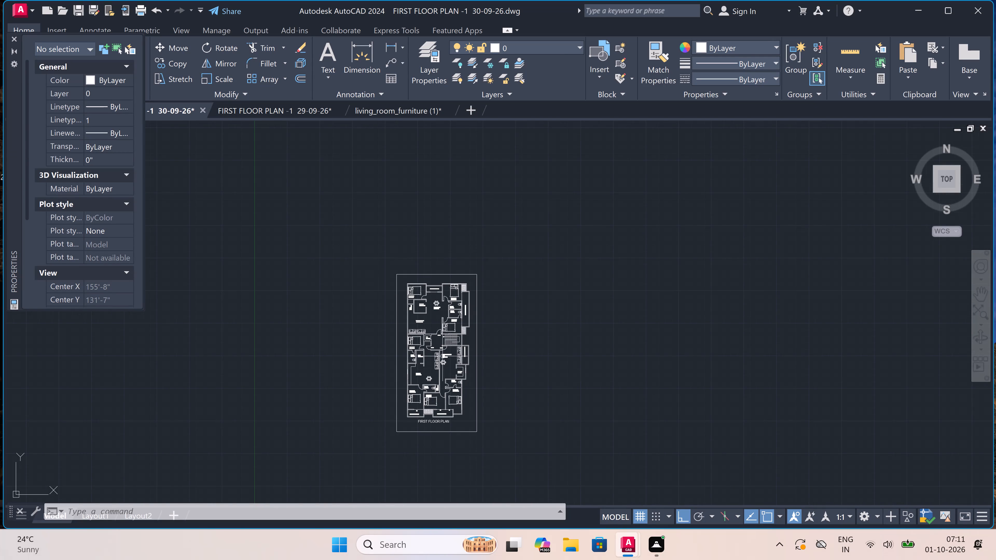
pyautogui.scroll(3, 446, 344)
pyautogui.scroll(-3, 446, 344)
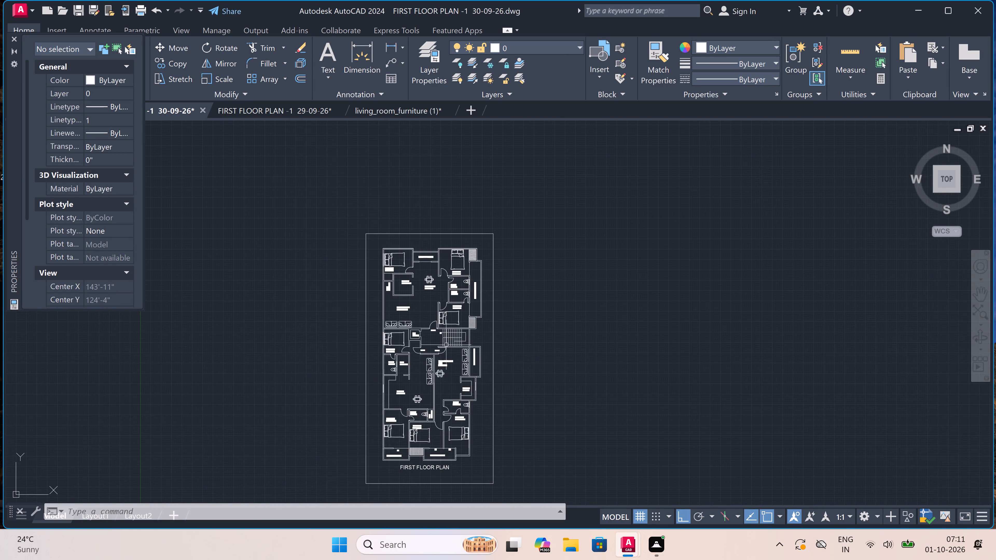
pyautogui.scroll(4, 446, 345)
pyautogui.scroll(-2, 446, 345)
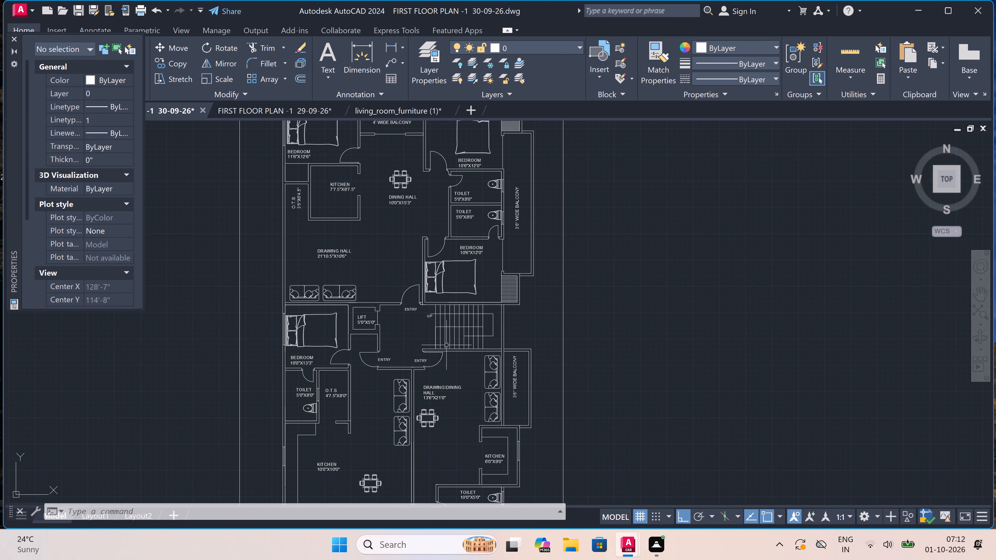
# Draw a 3' window in the wall east of the staircase, with a line along the wall's middle and a line across the wall at each end.
pyautogui.scroll(2, 480, 325)
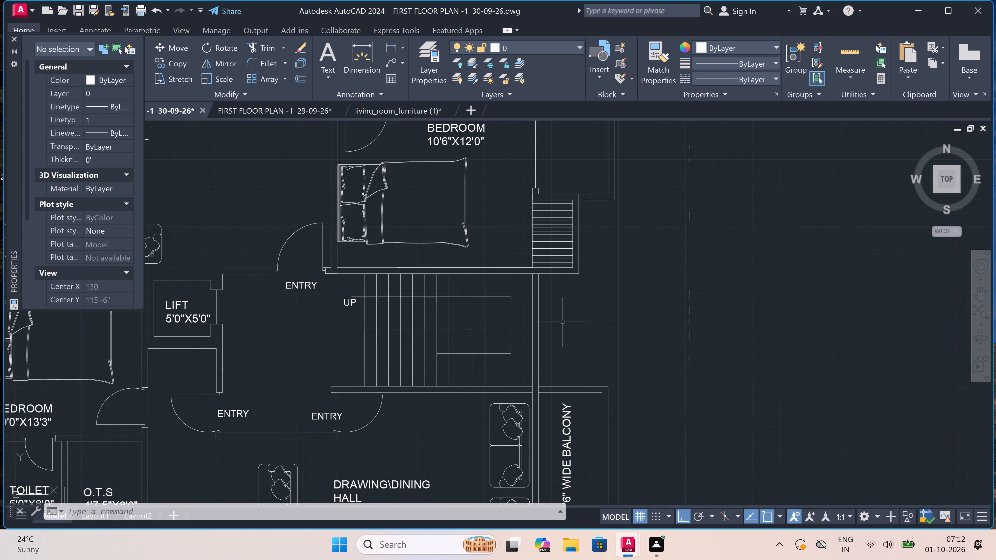
pyautogui.scroll(2, 553, 314)
pyautogui.scroll(-1, 553, 314)
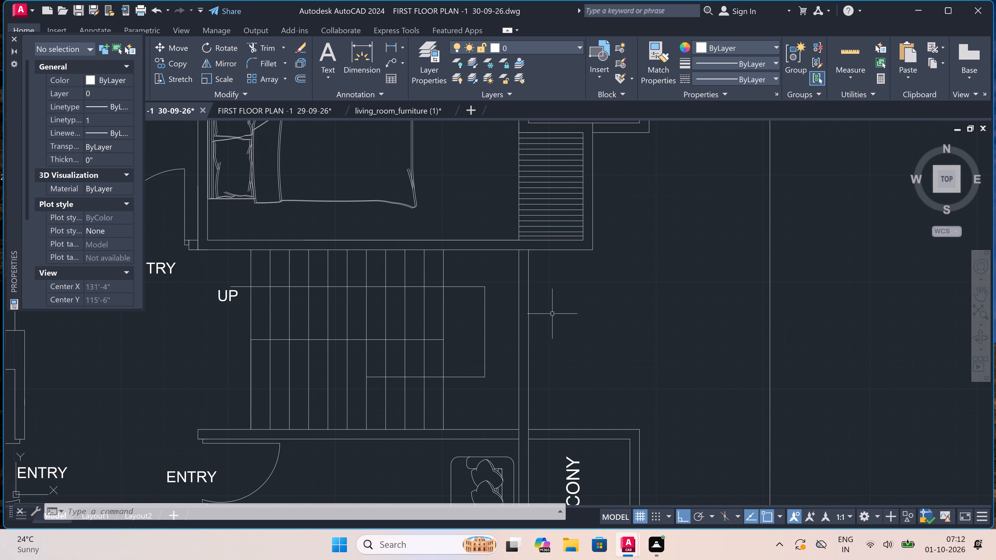
pyautogui.press('l')
pyautogui.press('space')
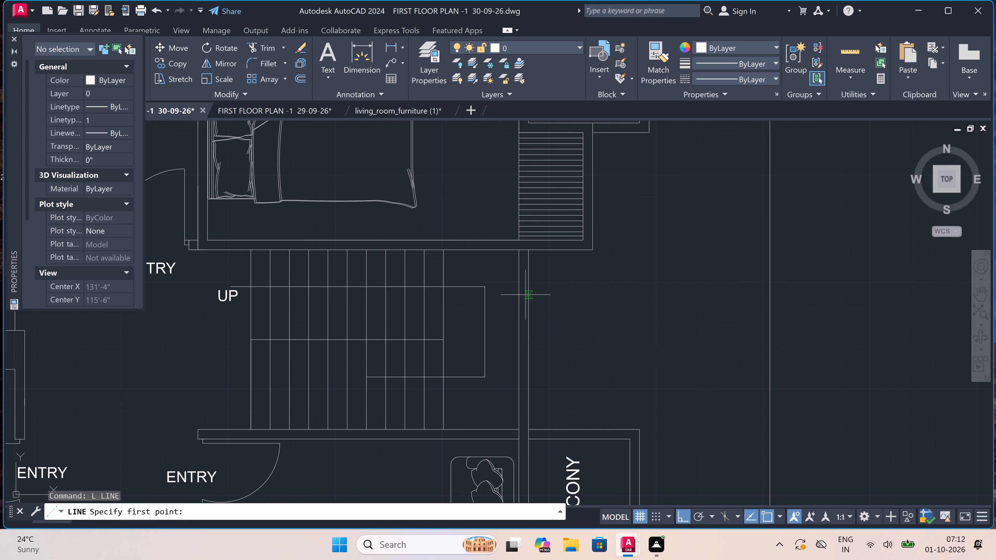
pyautogui.click(517, 289)
pyautogui.click(528, 288)
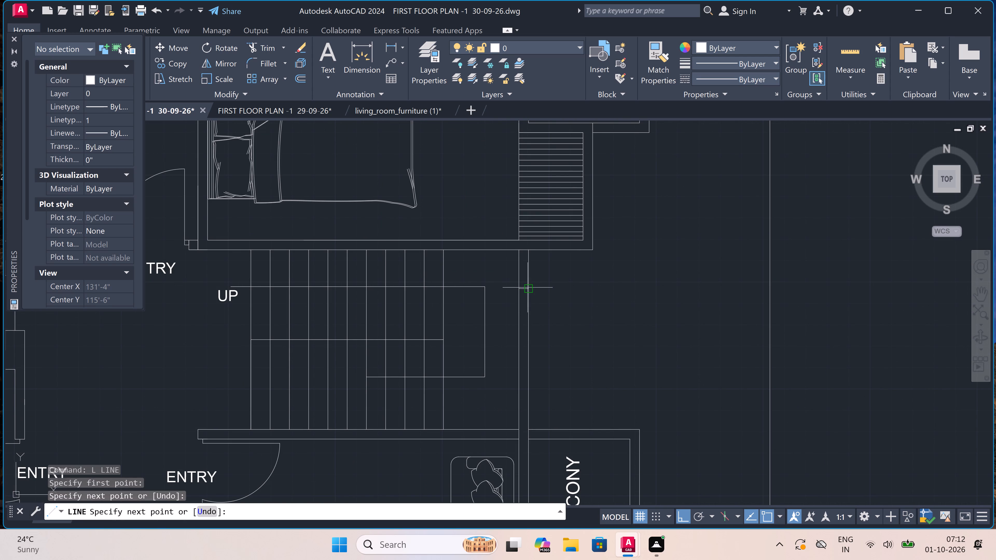
pyautogui.click(523, 288)
pyautogui.write("3'")
pyautogui.press('space')
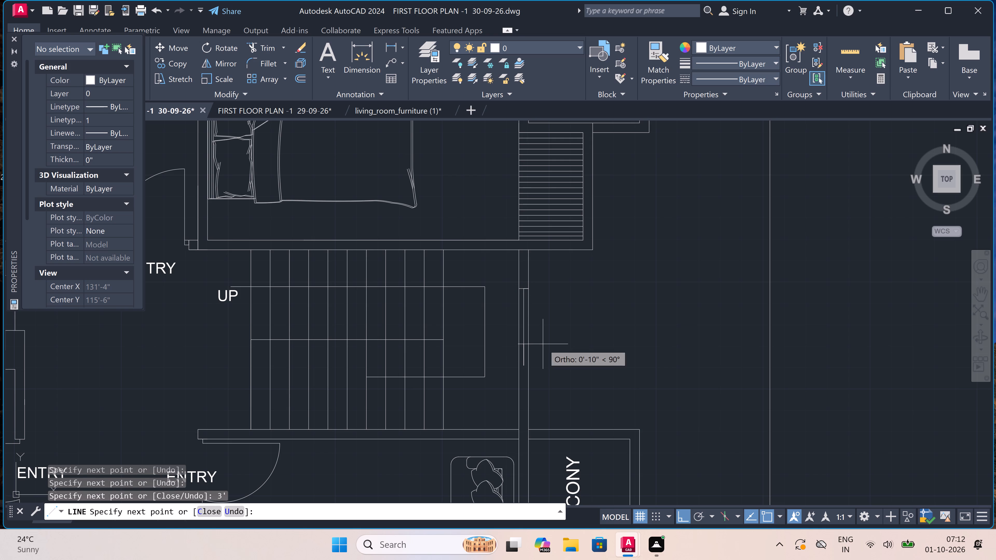
pyautogui.scroll(2, 525, 371)
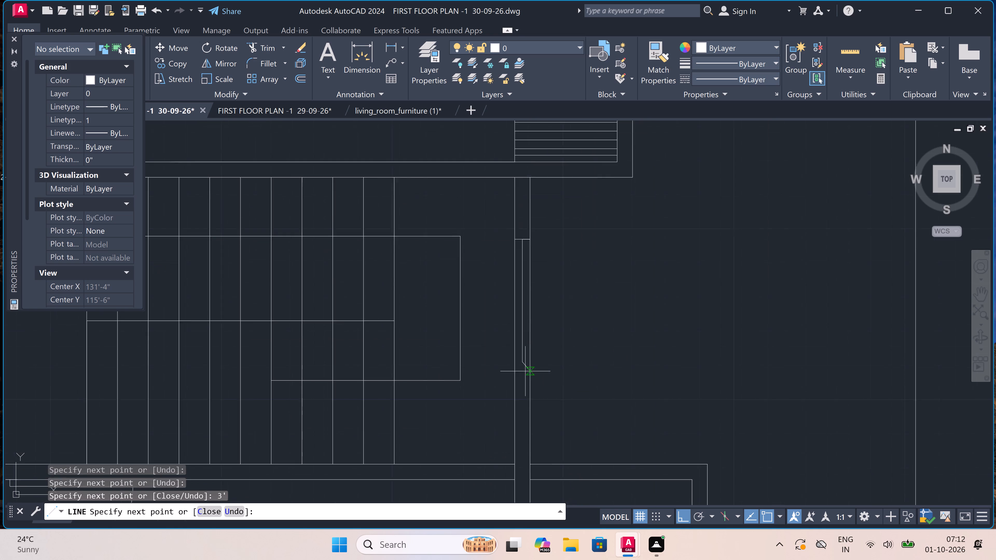
pyautogui.click(536, 357)
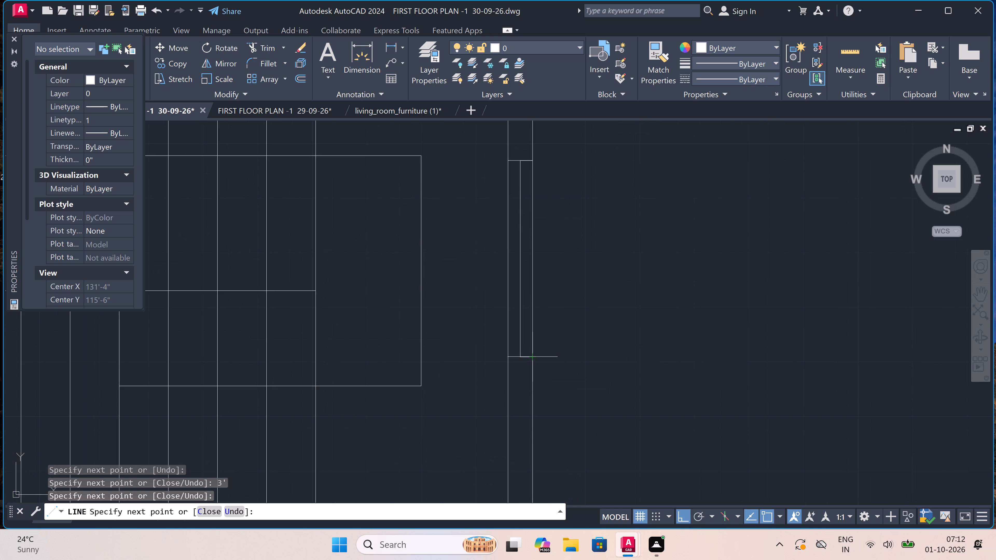
pyautogui.click(510, 356)
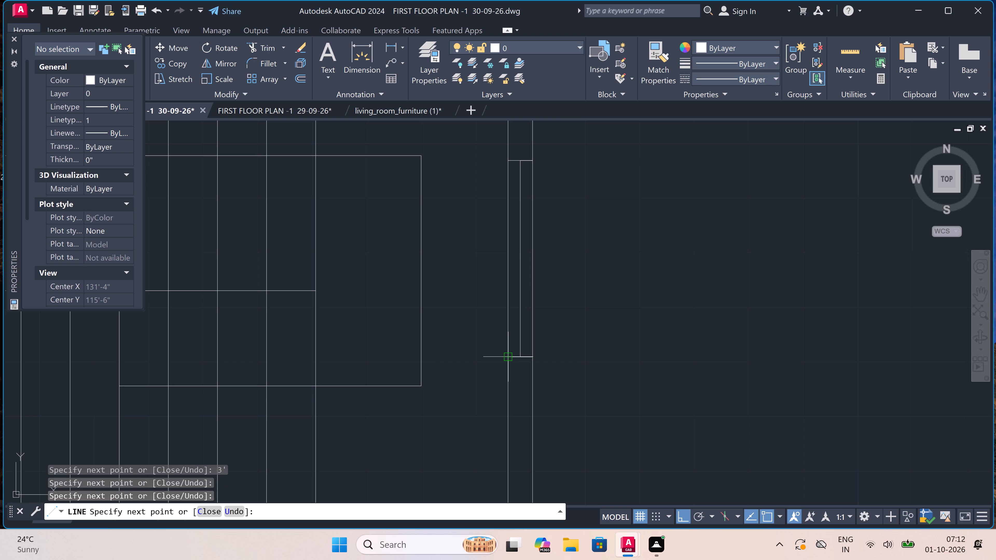
pyautogui.press('Escape')
# Review the whole plan around the staircase, kitchens, bedrooms and balconies for remaining linework gaps.
pyautogui.scroll(-3, 492, 334)
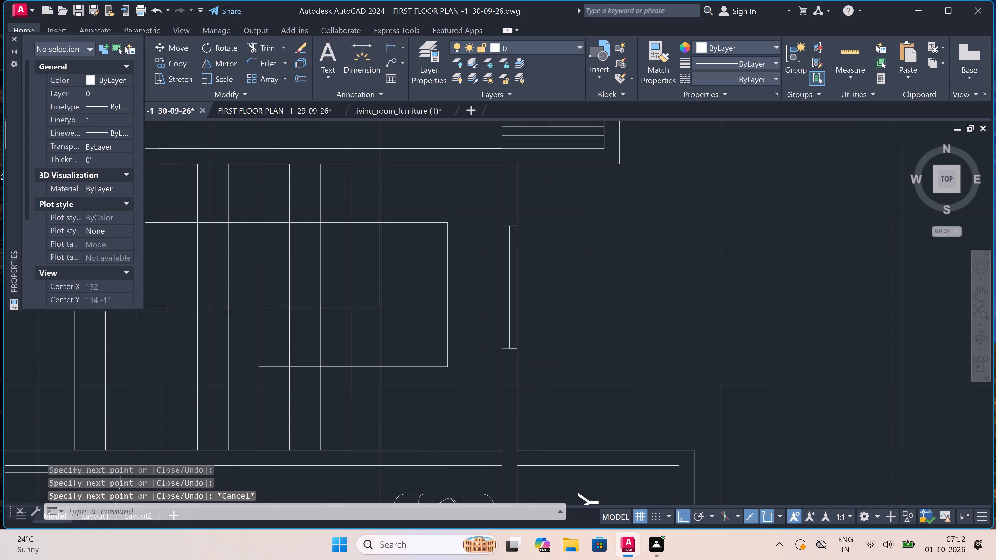
pyautogui.scroll(-4, 490, 334)
pyautogui.scroll(3, 469, 387)
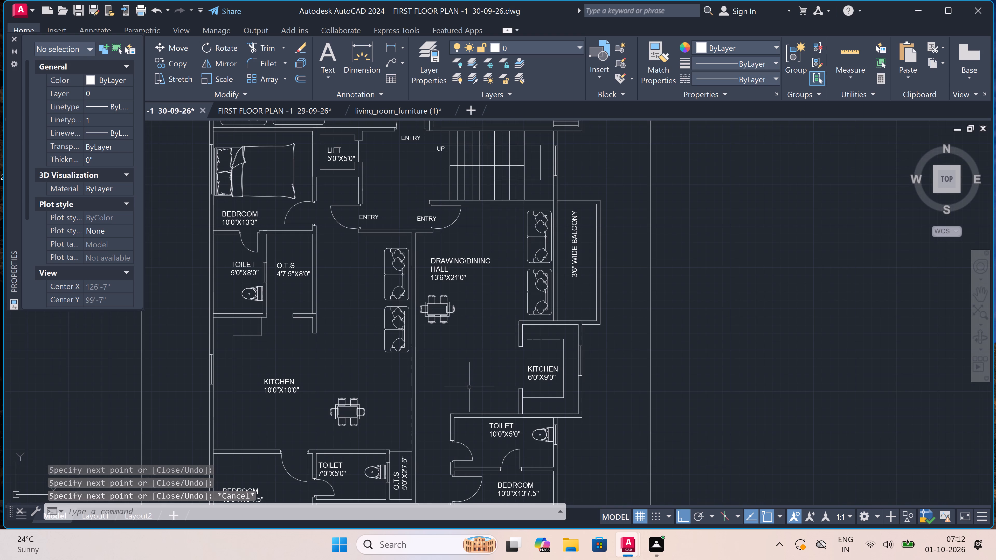
pyautogui.scroll(-2, 469, 387)
pyautogui.scroll(1, 469, 387)
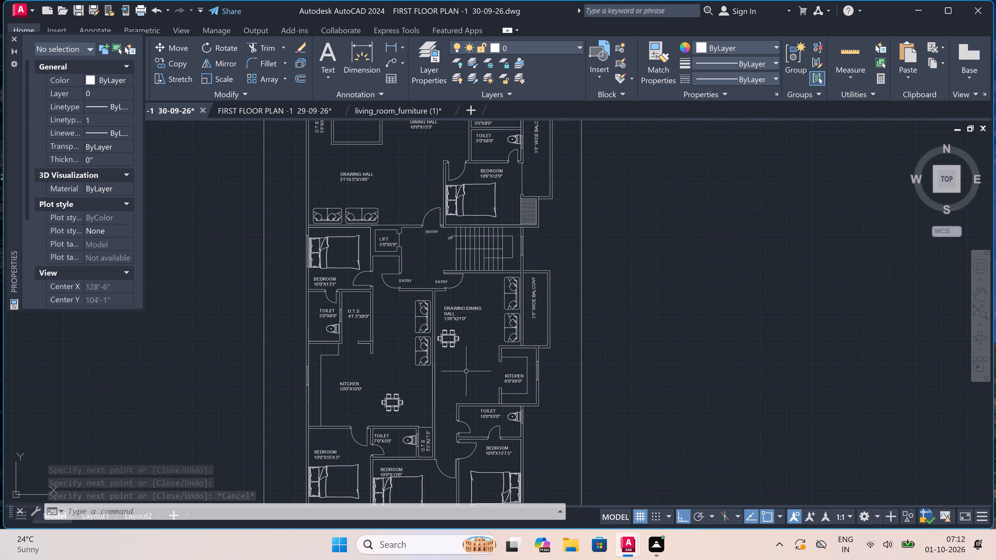
pyautogui.scroll(-2, 466, 368)
pyautogui.scroll(3, 465, 397)
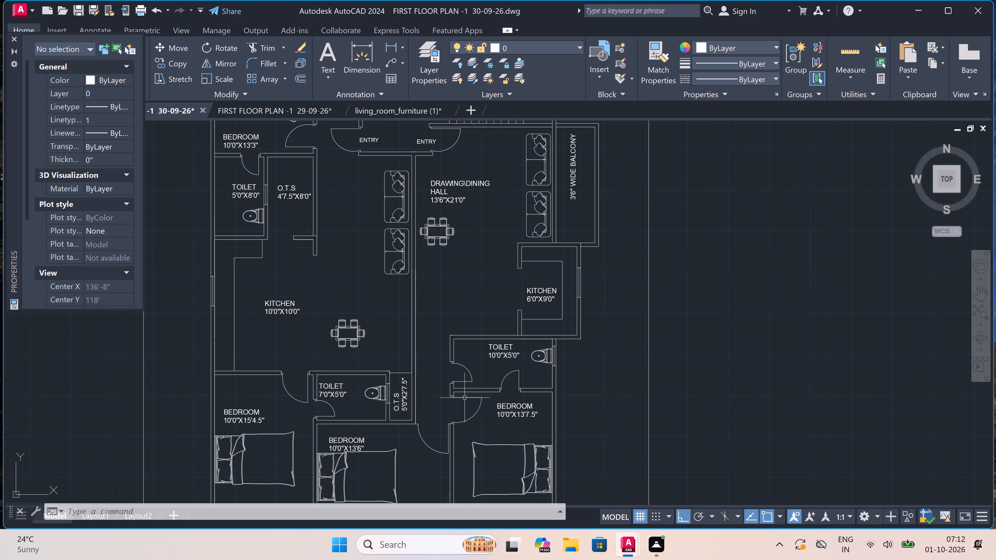
pyautogui.scroll(-1, 465, 398)
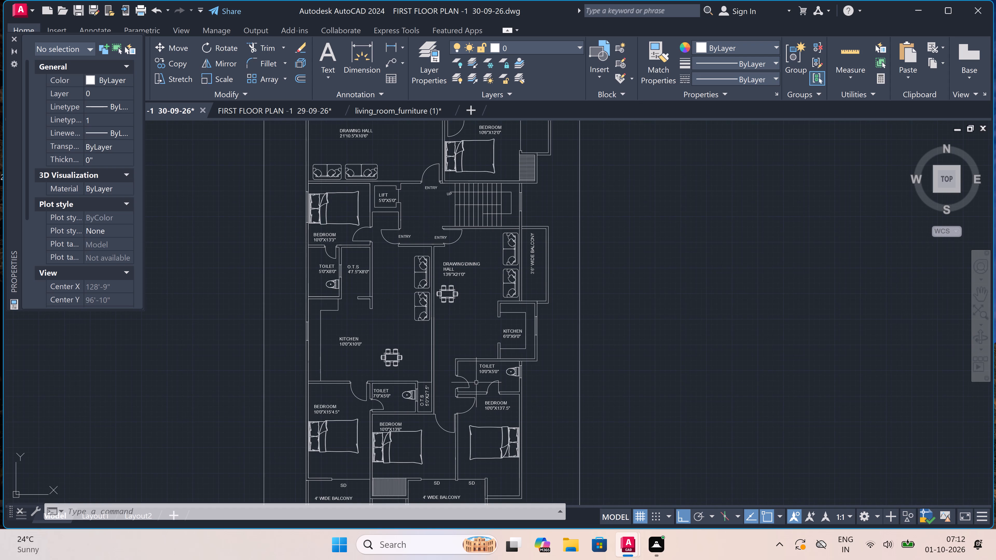
pyautogui.scroll(-2, 473, 344)
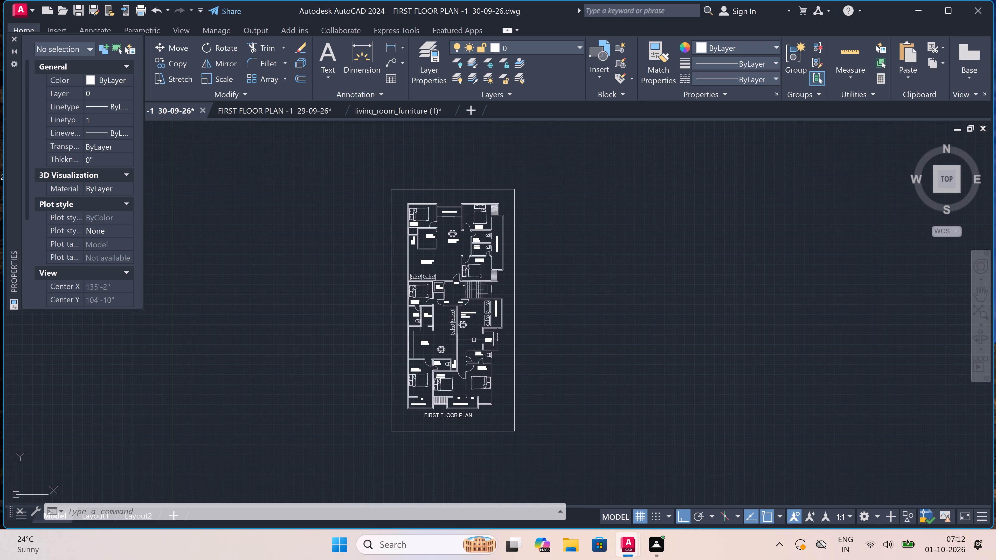
pyautogui.scroll(2, 486, 283)
pyautogui.scroll(-1, 486, 283)
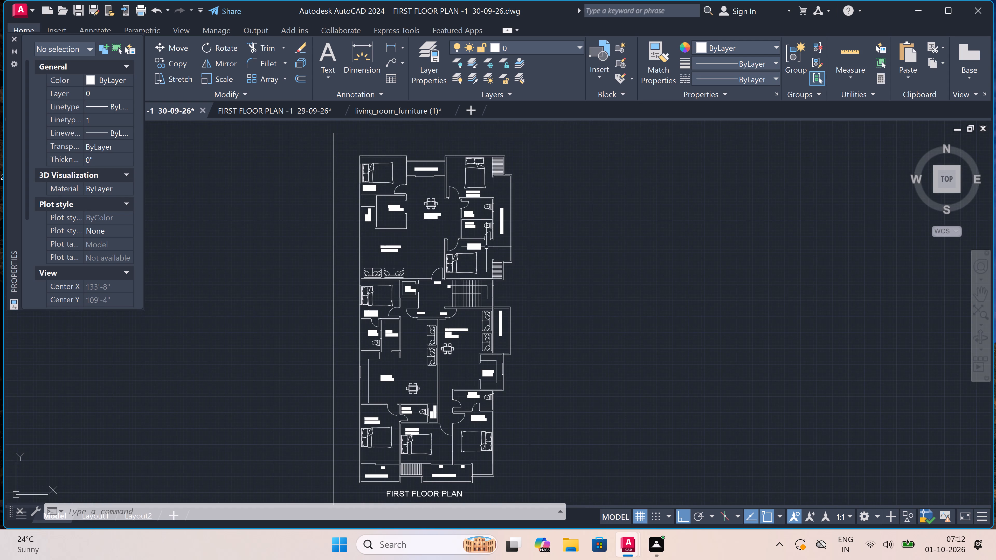
pyautogui.scroll(1, 478, 200)
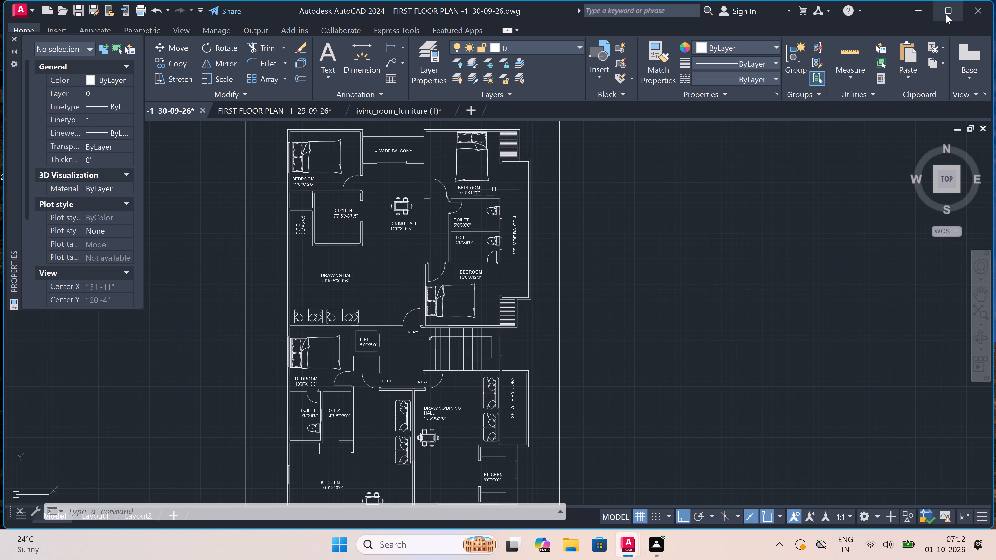
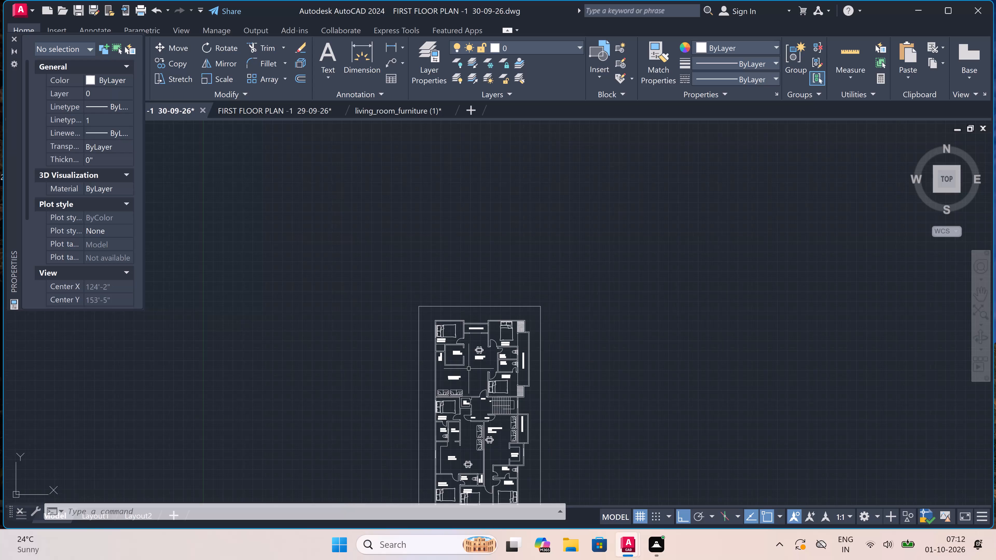
# Trim the stray line segment crossing the wall corner beside the drawing hall's entry door, southwest of the 10'6"X12'0" bedroom above the stairs.
pyautogui.scroll(3, 472, 438)
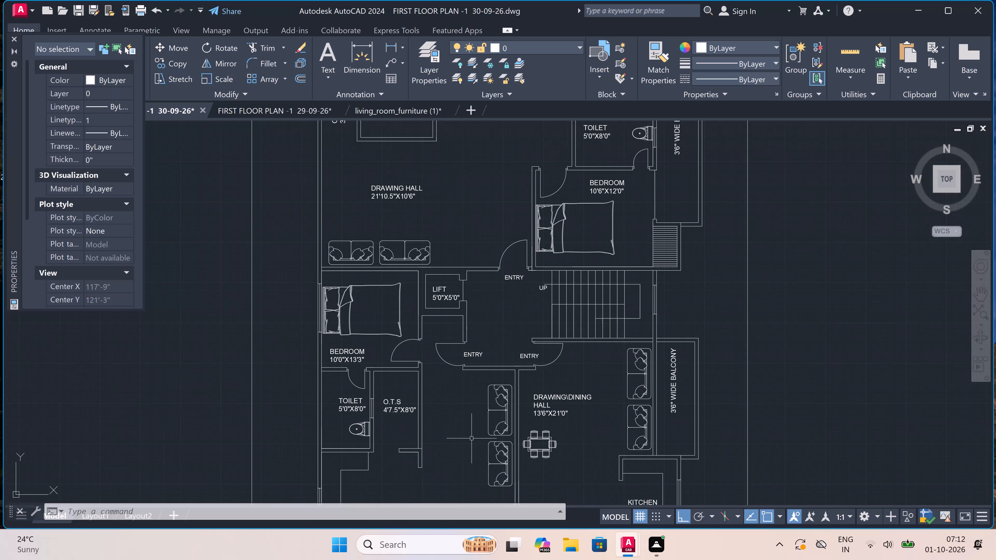
pyautogui.scroll(-3, 470, 393)
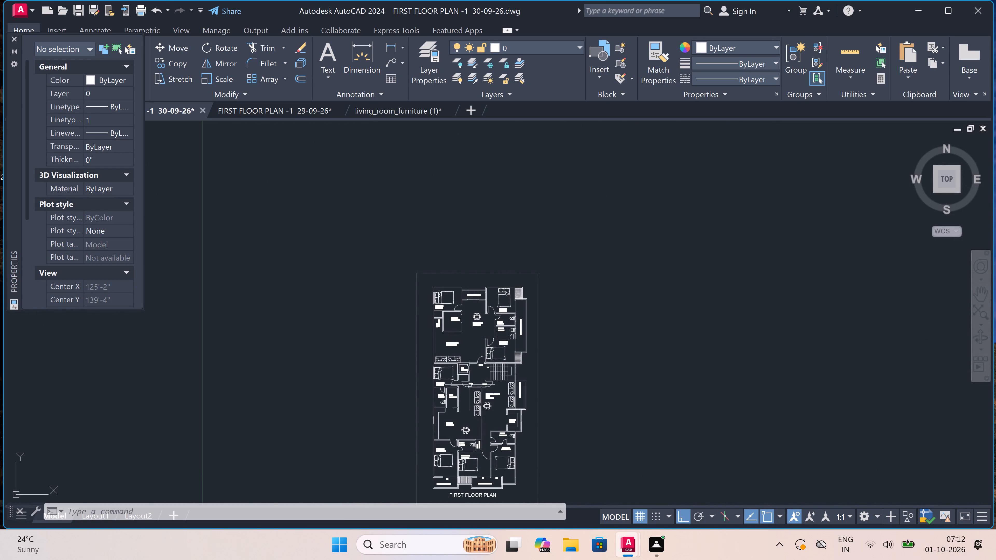
pyautogui.scroll(3, 462, 372)
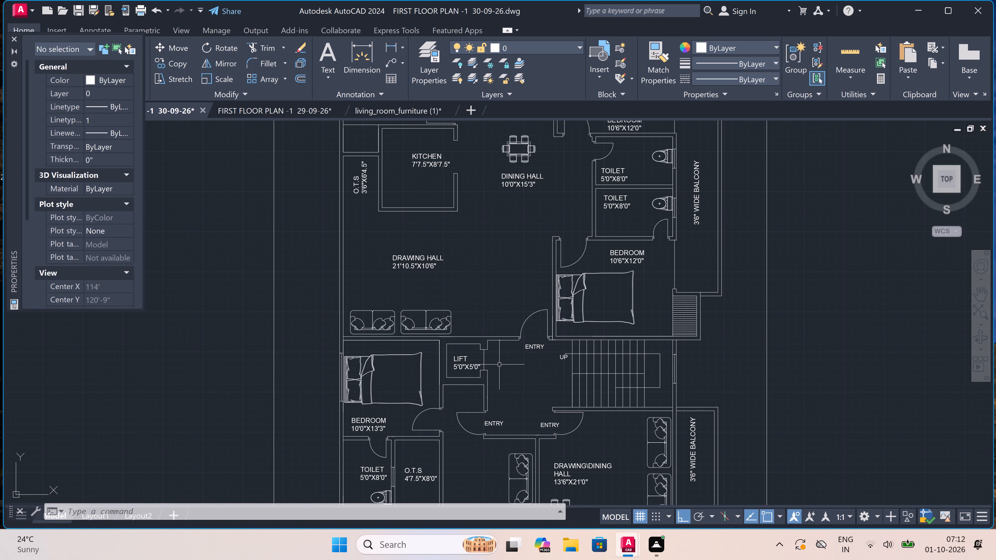
pyautogui.scroll(2, 548, 339)
pyautogui.scroll(3, 570, 326)
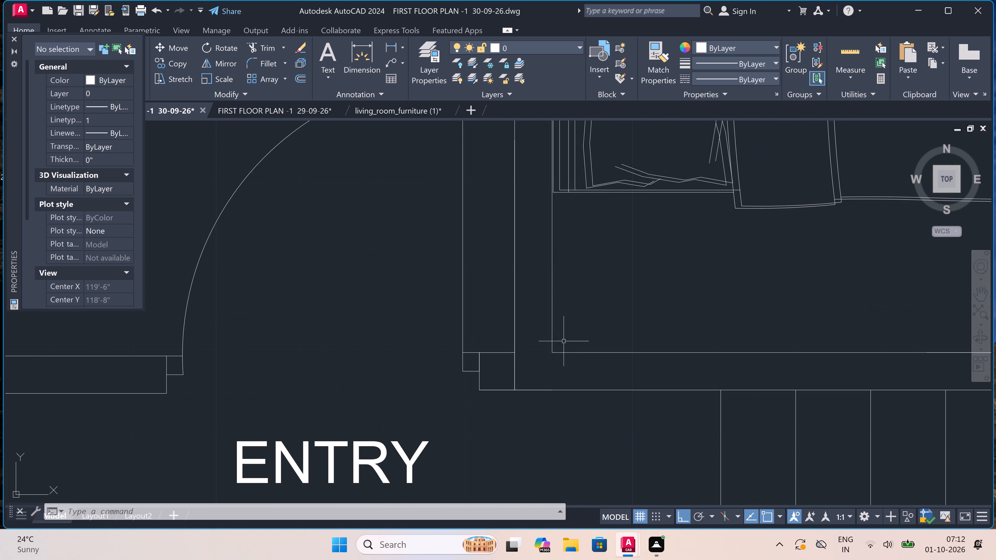
pyautogui.write('TR')
pyautogui.press('space')
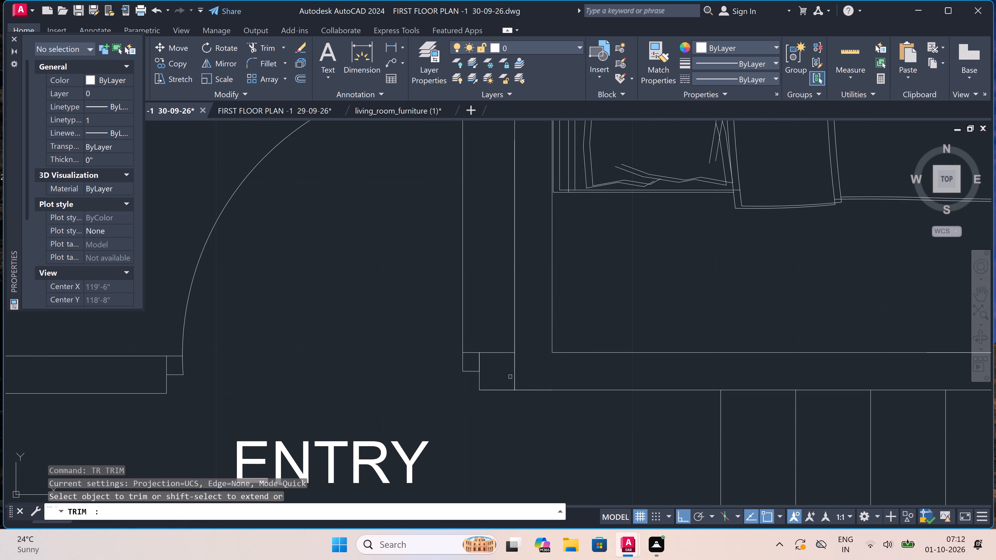
pyautogui.tripleClick(515, 375)
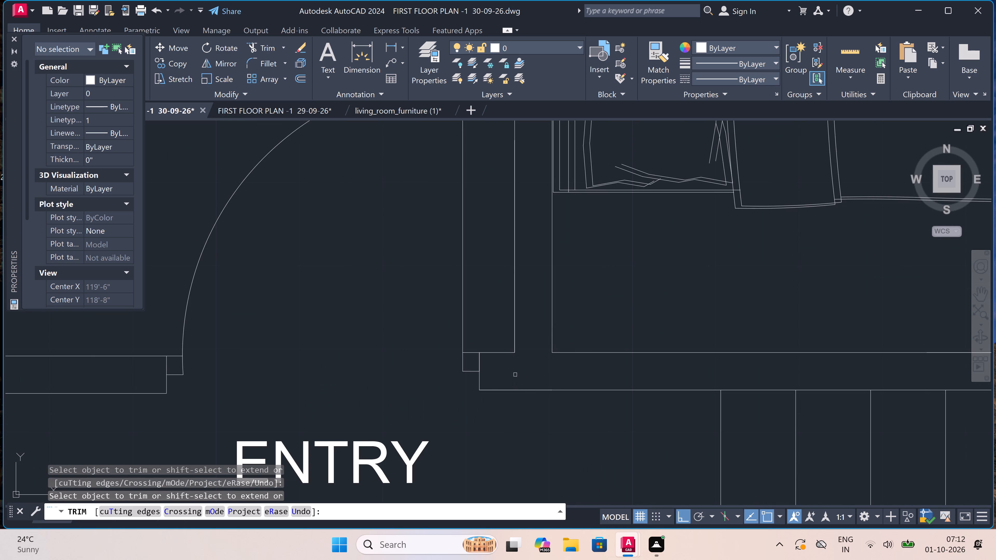
pyautogui.press('Escape')
# Trim the line closing the junction of the west outer wall and the wall between the 10'0"X10'0" kitchen and the 10'0"X15'4.5" bedroom.
pyautogui.scroll(-6, 510, 367)
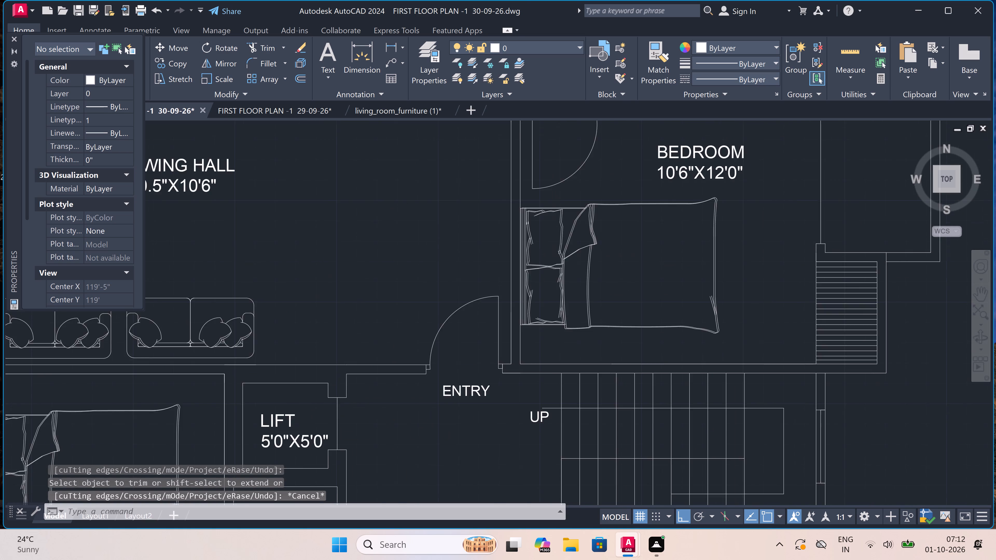
pyautogui.scroll(-3, 505, 328)
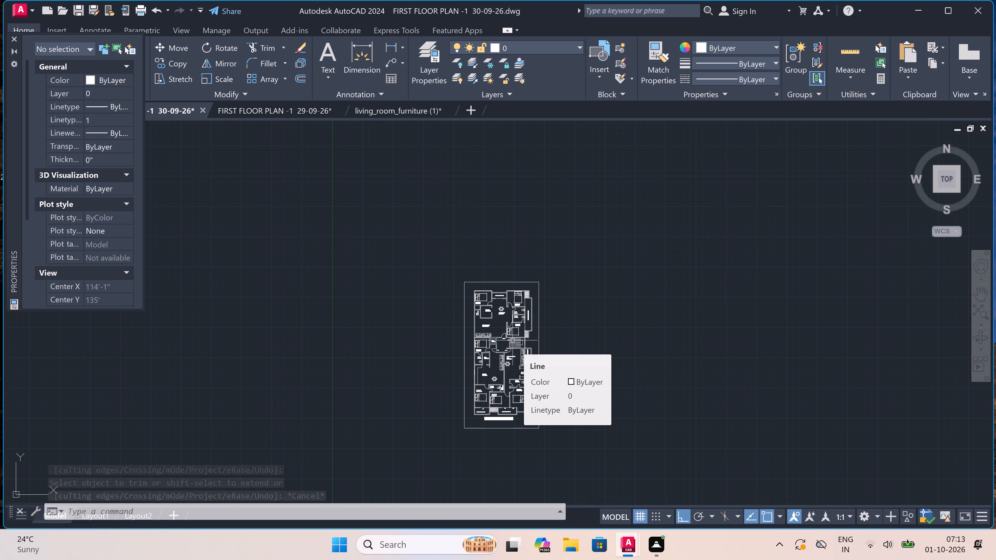
pyautogui.scroll(-2, 513, 340)
pyautogui.scroll(2, 511, 357)
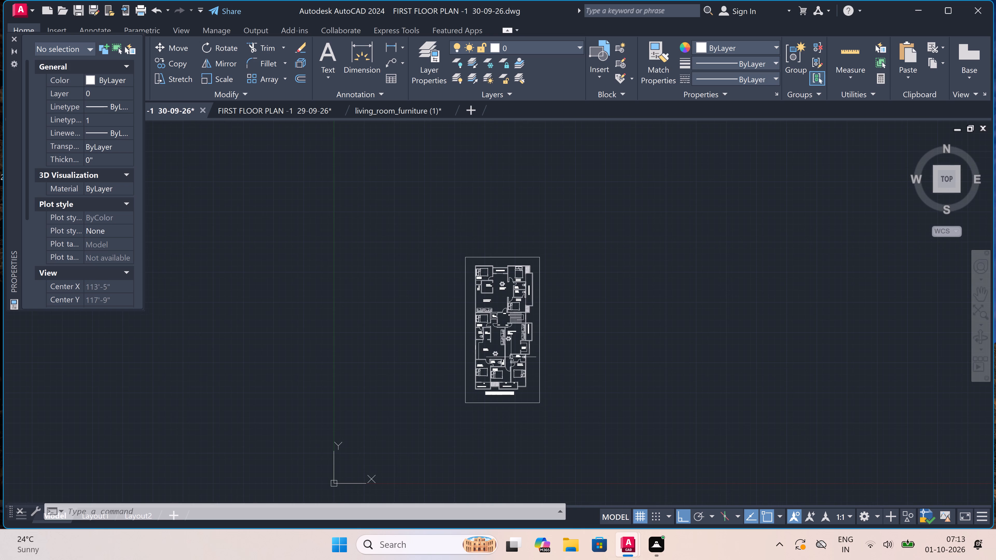
pyautogui.scroll(3, 511, 357)
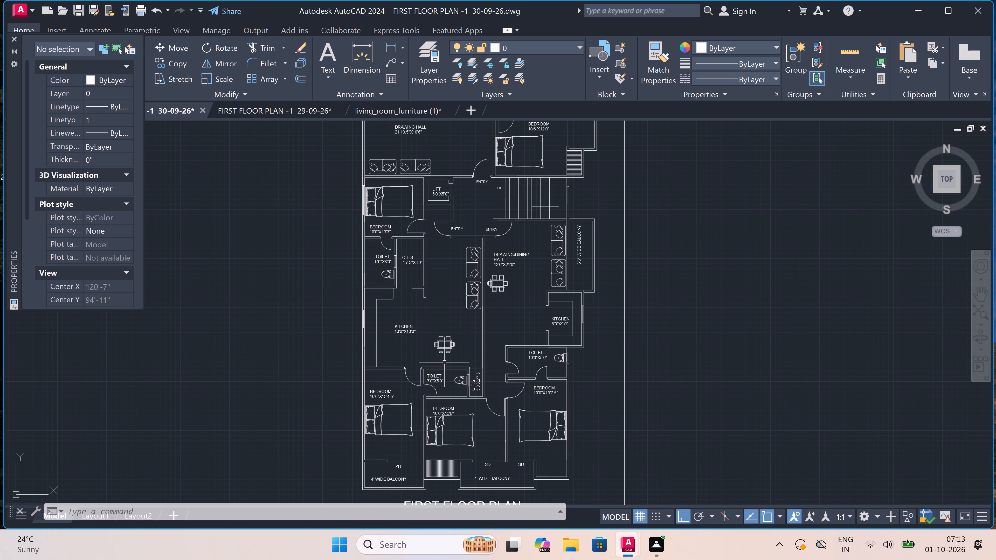
pyautogui.scroll(2, 431, 363)
pyautogui.scroll(1, 367, 375)
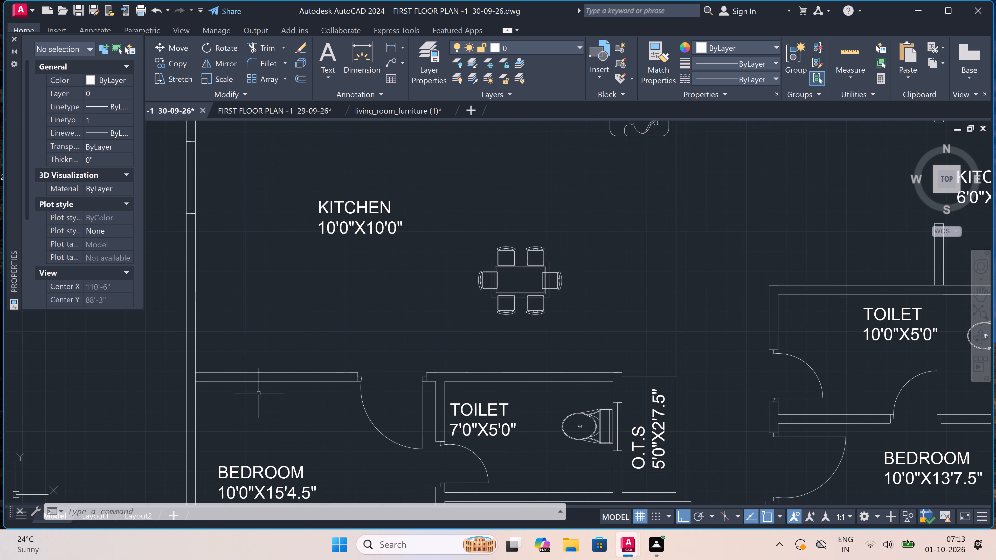
pyautogui.scroll(1, 179, 387)
pyautogui.press('space')
pyautogui.scroll(2, 185, 377)
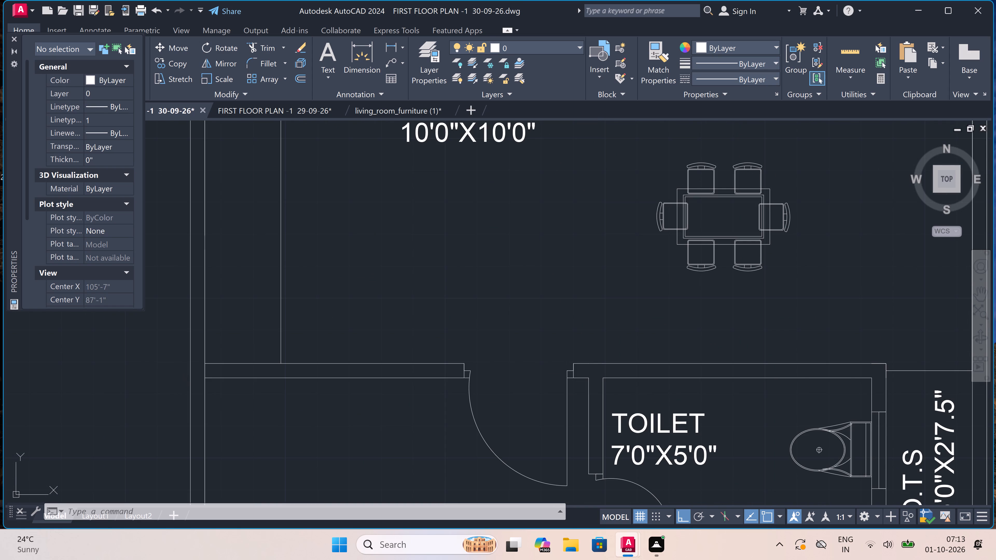
pyautogui.click(206, 369)
pyautogui.click(245, 371)
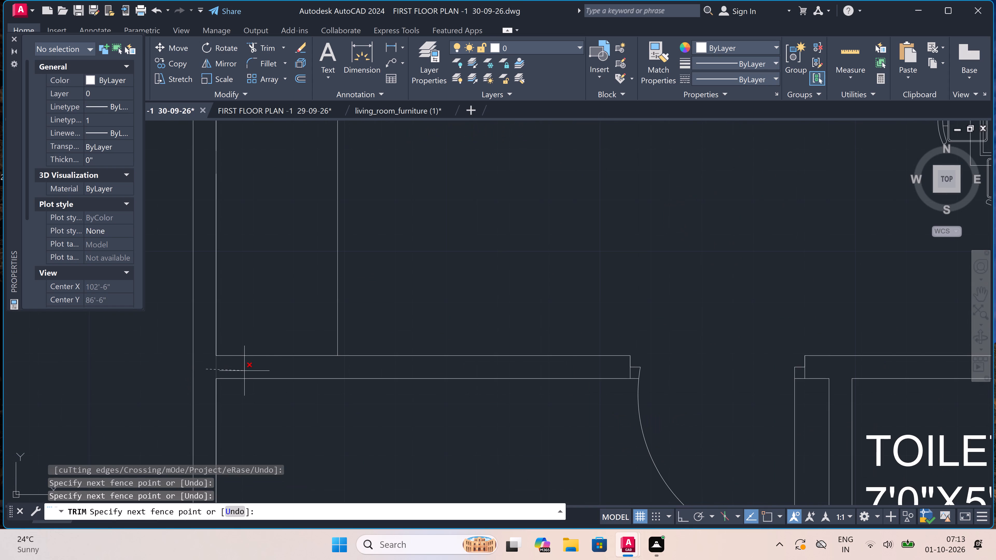
# Trim the line closing the junction of the west outer wall and the wall between the 10'0"X13'3" bedroom and its toilet.
pyautogui.scroll(-4, 314, 357)
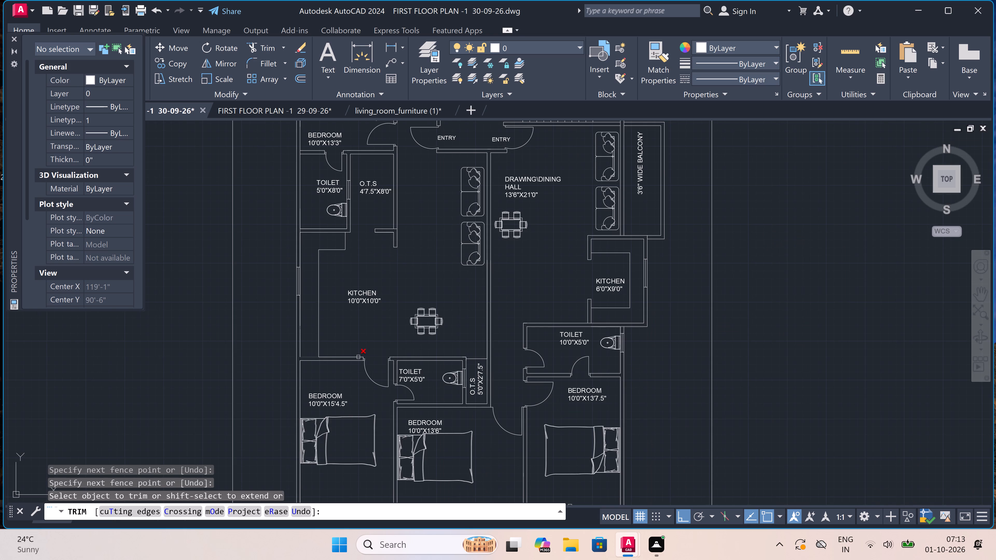
pyautogui.scroll(-2, 411, 366)
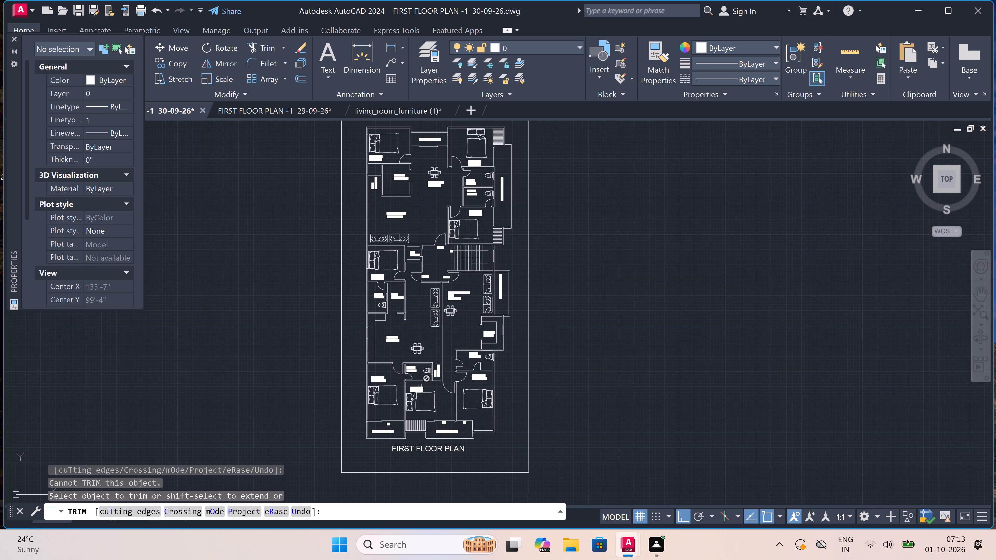
pyautogui.scroll(2, 465, 448)
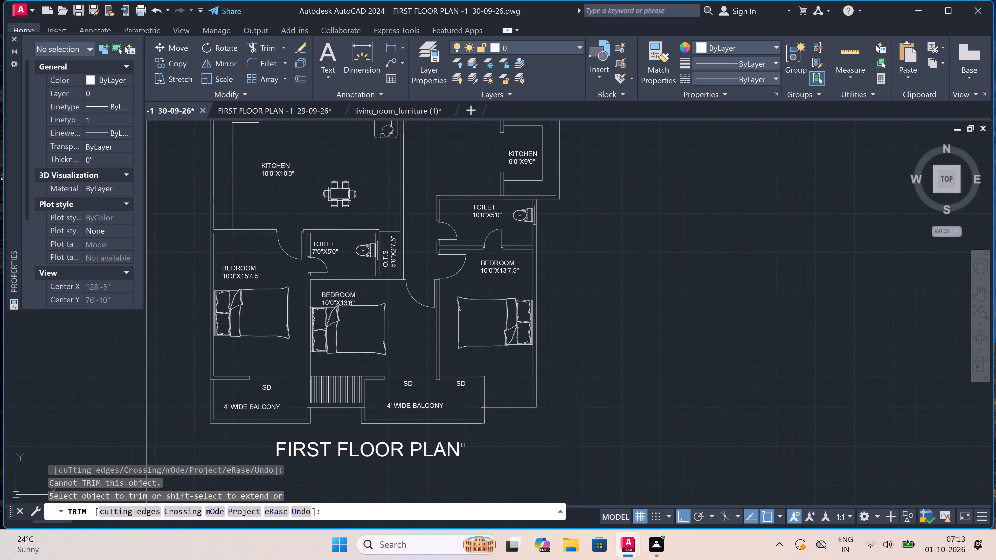
pyautogui.scroll(-1, 463, 445)
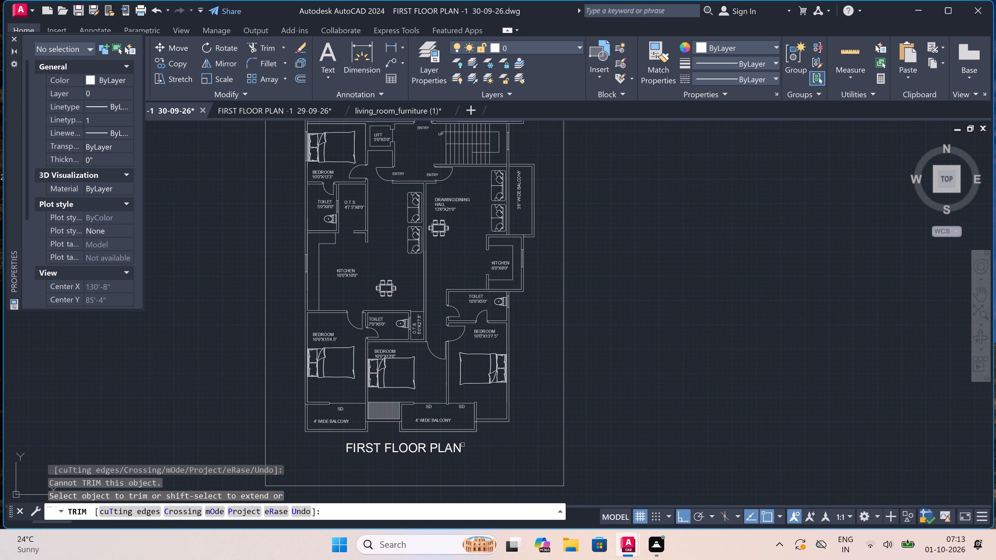
pyautogui.scroll(-1, 463, 445)
pyautogui.scroll(2, 446, 241)
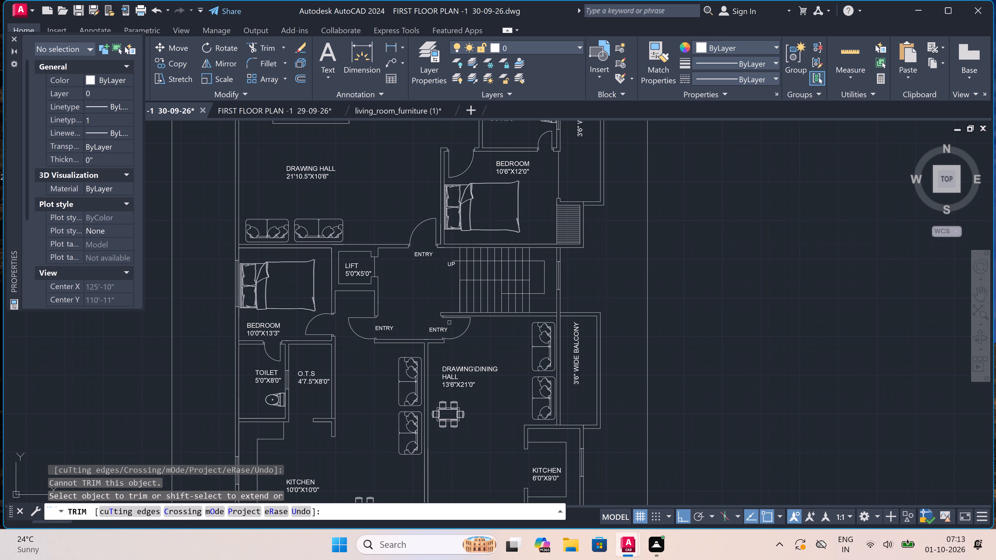
pyautogui.scroll(-1, 445, 369)
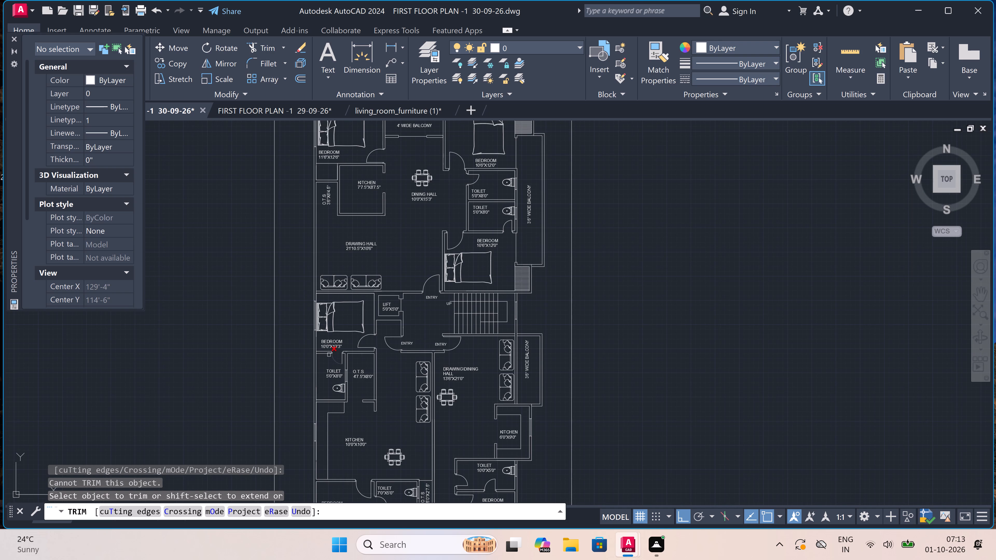
pyautogui.scroll(3, 318, 349)
pyautogui.scroll(2, 295, 370)
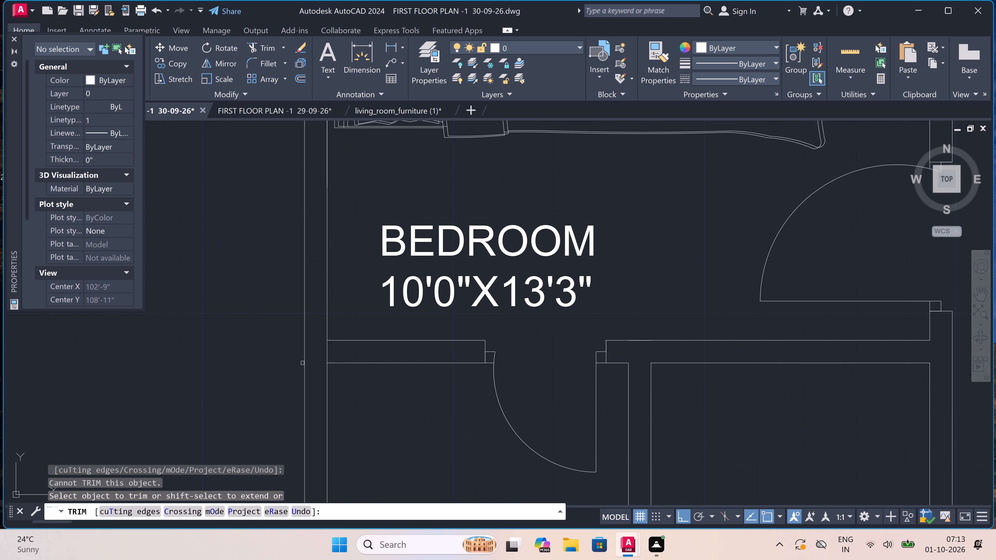
pyautogui.scroll(2, 311, 355)
pyautogui.click(315, 351)
pyautogui.click(425, 358)
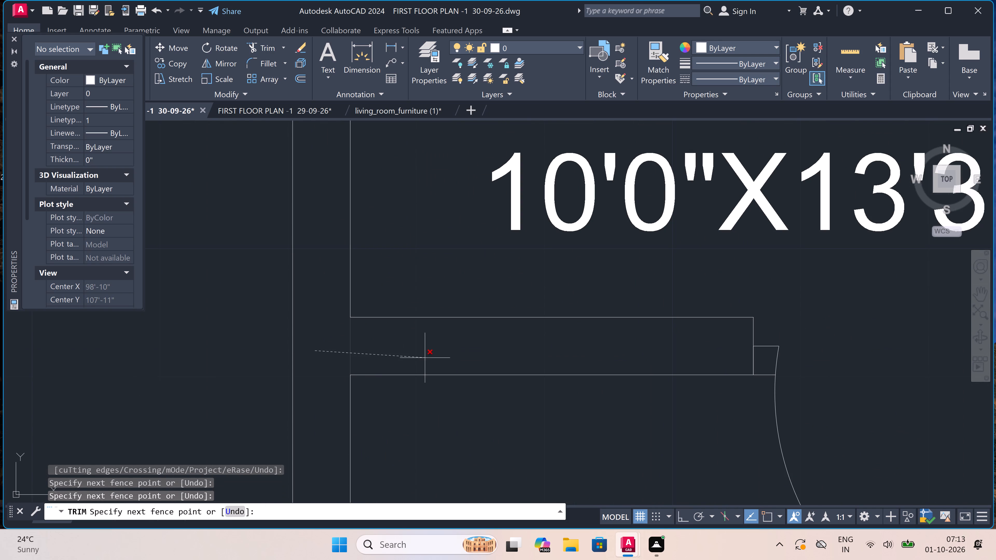
# Trim the line closing the junction of the west outer wall and the wall between the drawing hall and the 10'0"X13'3" bedroom.
pyautogui.scroll(-8, 426, 360)
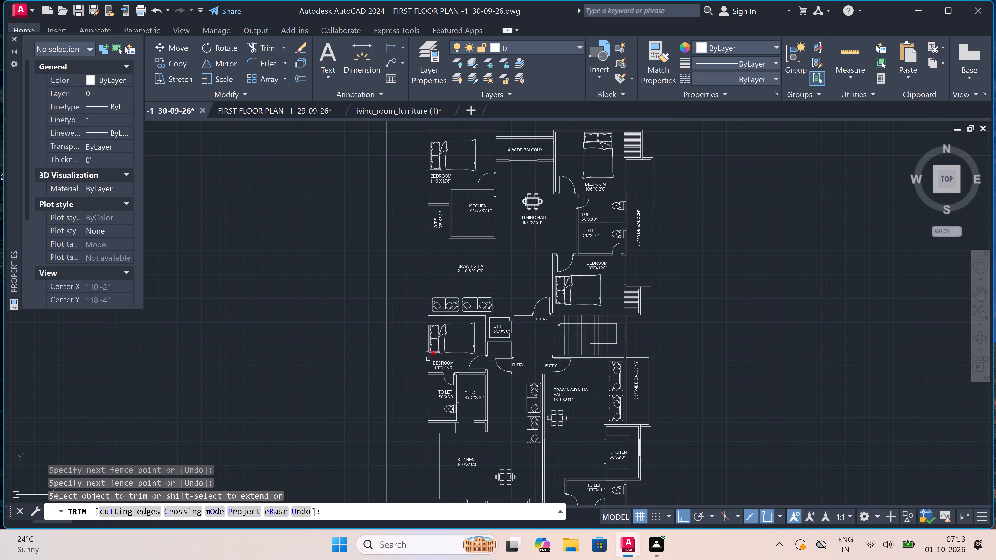
pyautogui.scroll(3, 428, 320)
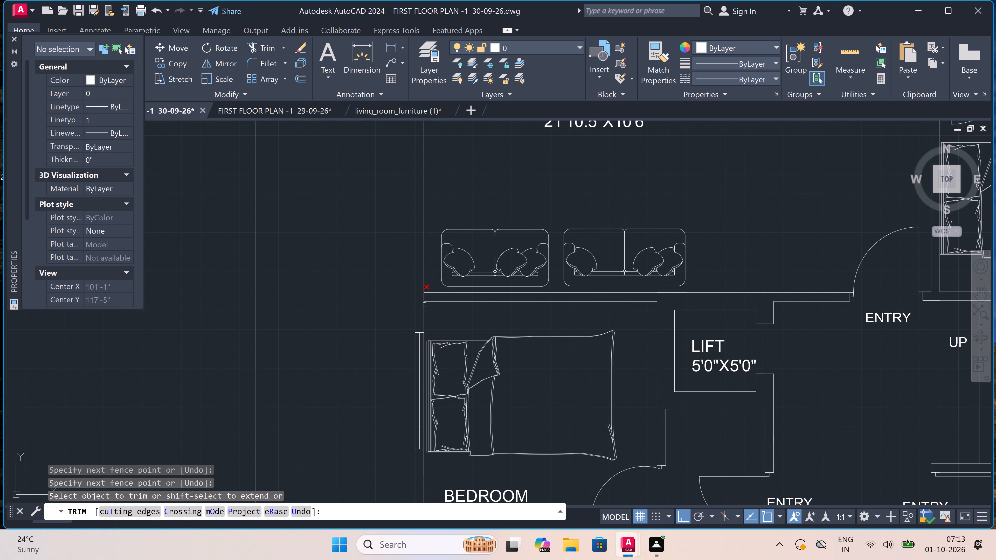
pyautogui.scroll(3, 421, 291)
pyautogui.click(426, 307)
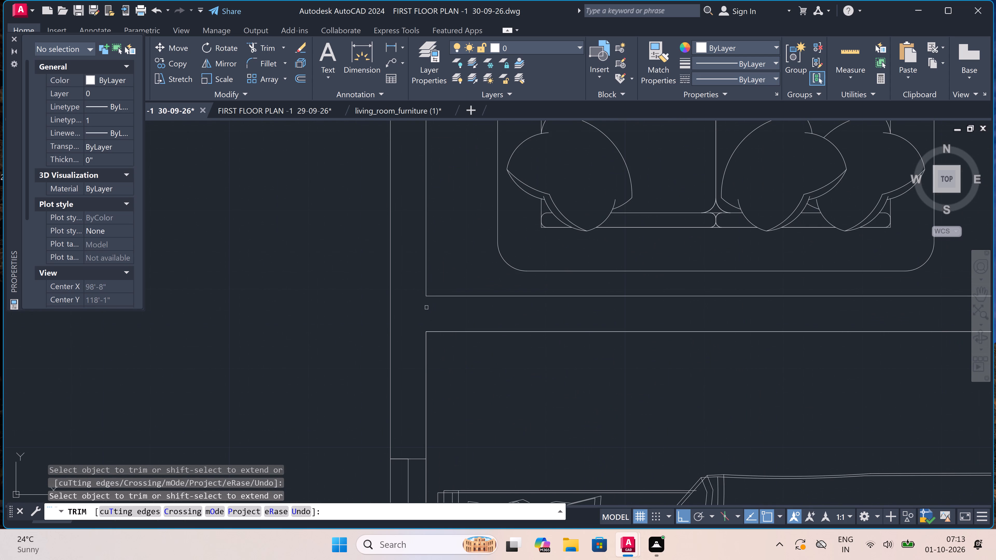
pyautogui.scroll(-6, 426, 356)
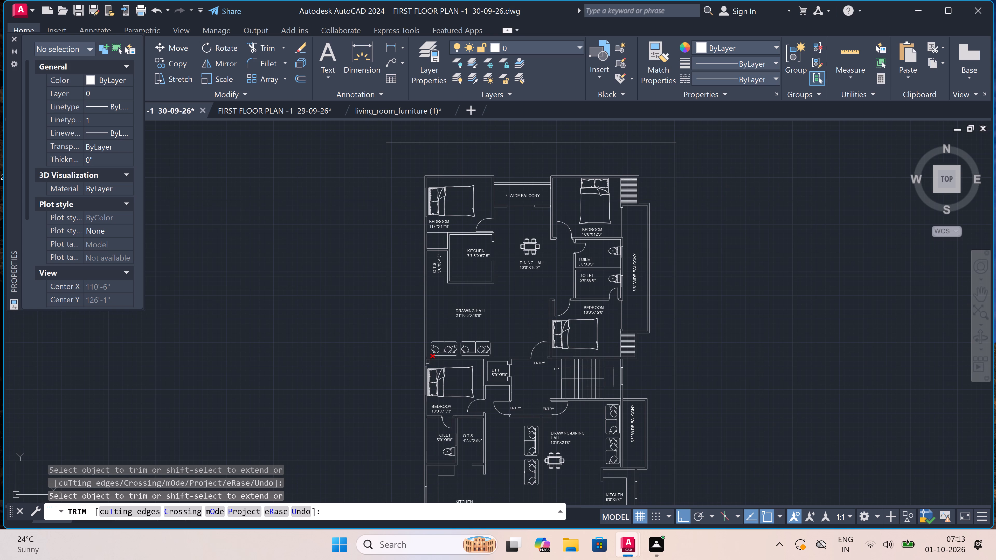
pyautogui.scroll(-1, 427, 362)
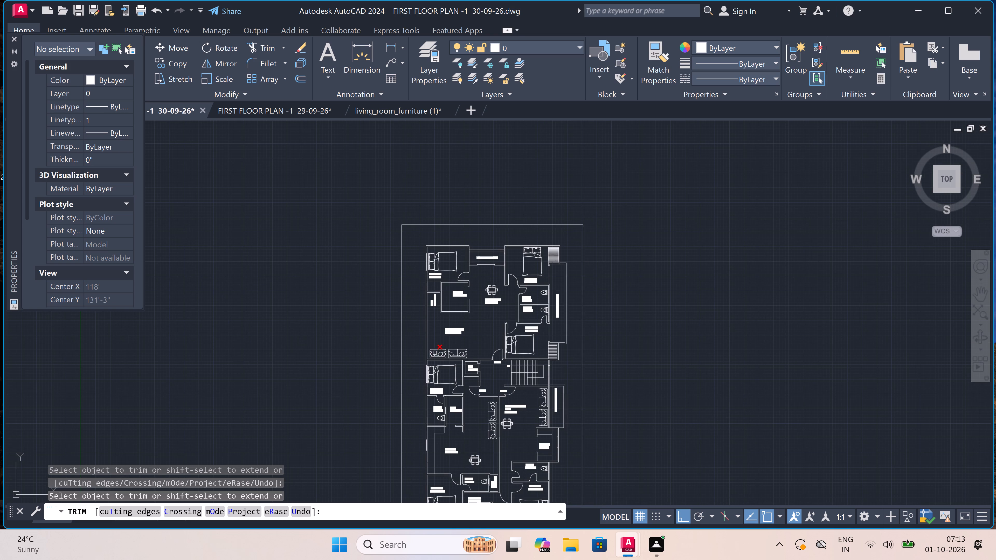
pyautogui.press('Escape')
pyautogui.scroll(-1, 442, 315)
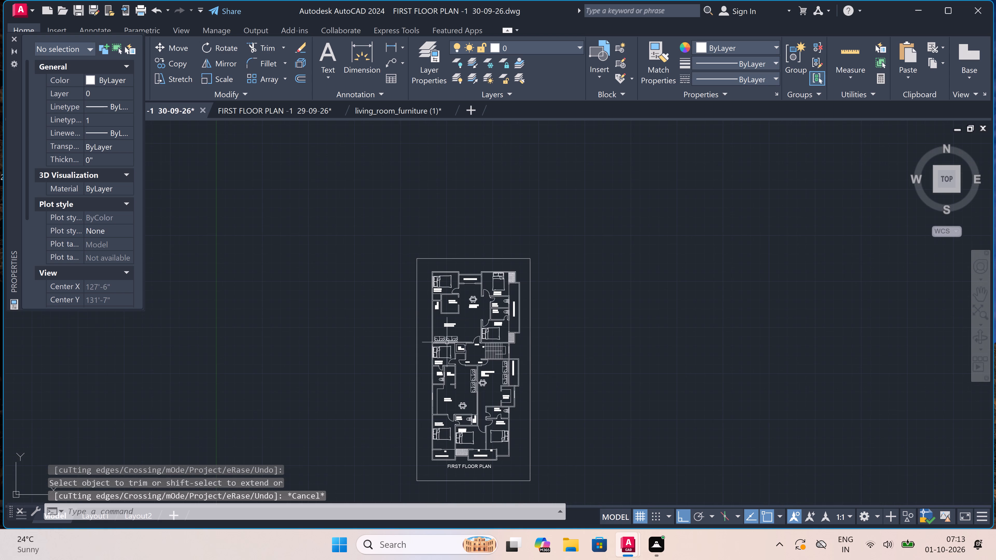
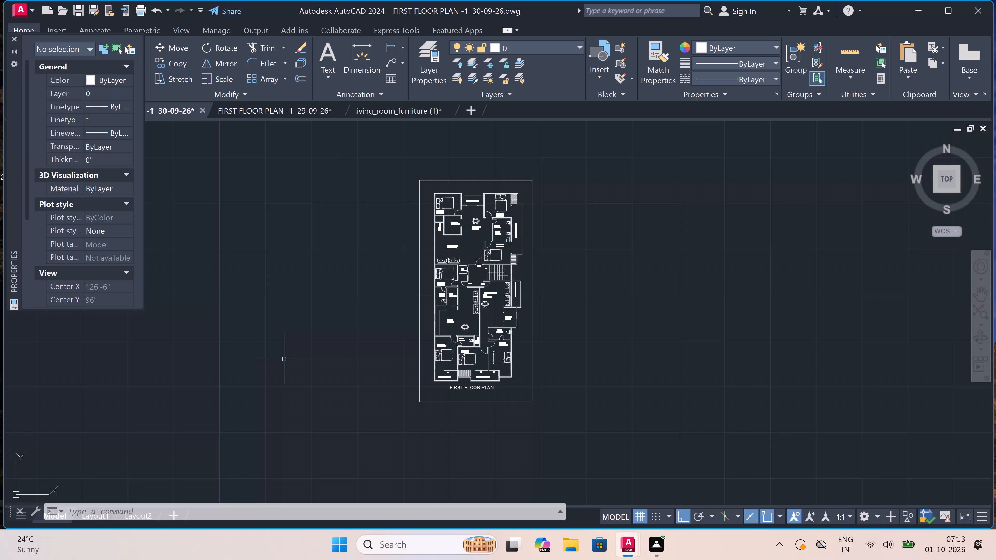
# Set up a single-sheet plot with the DWG To PDF.pc3 plotter and ISO A4 (297.00 x 210.00 MM) paper.
pyautogui.hotkey('ctrl', 'p')
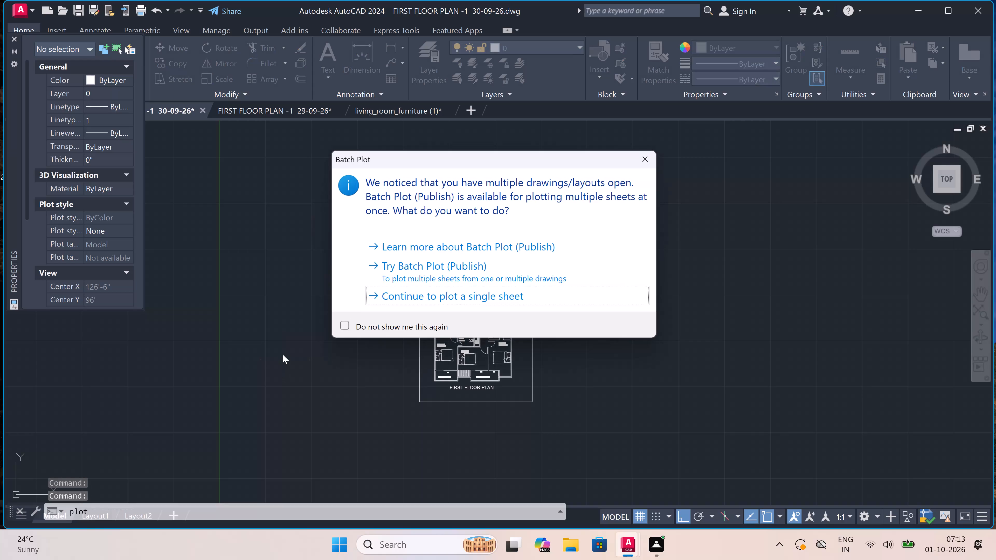
pyautogui.press('Escape')
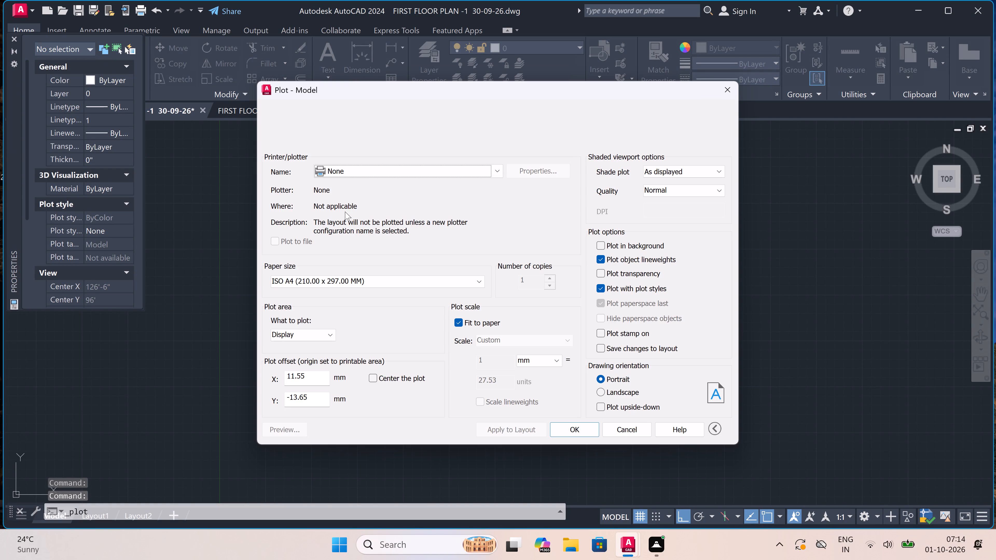
pyautogui.click(365, 169)
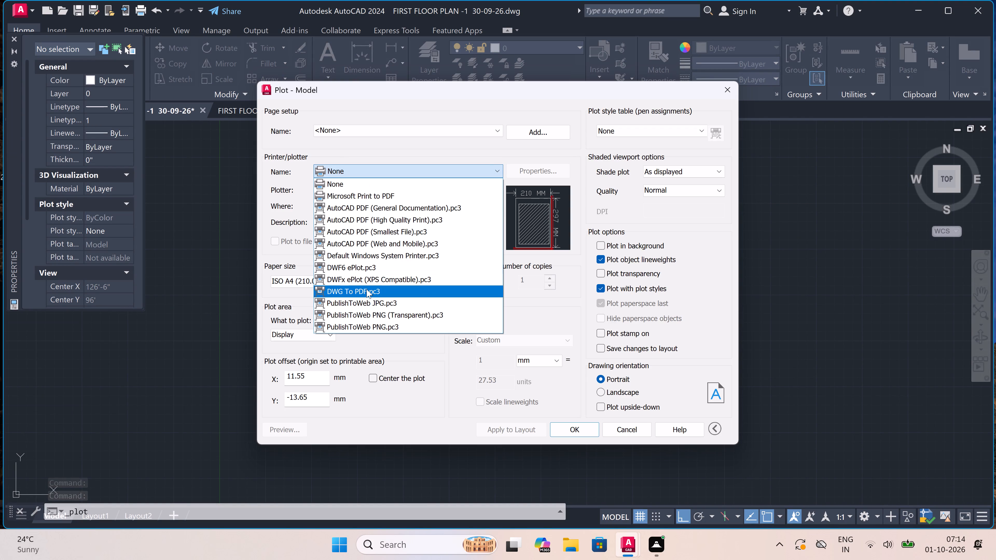
pyautogui.click(366, 289)
pyautogui.click(364, 282)
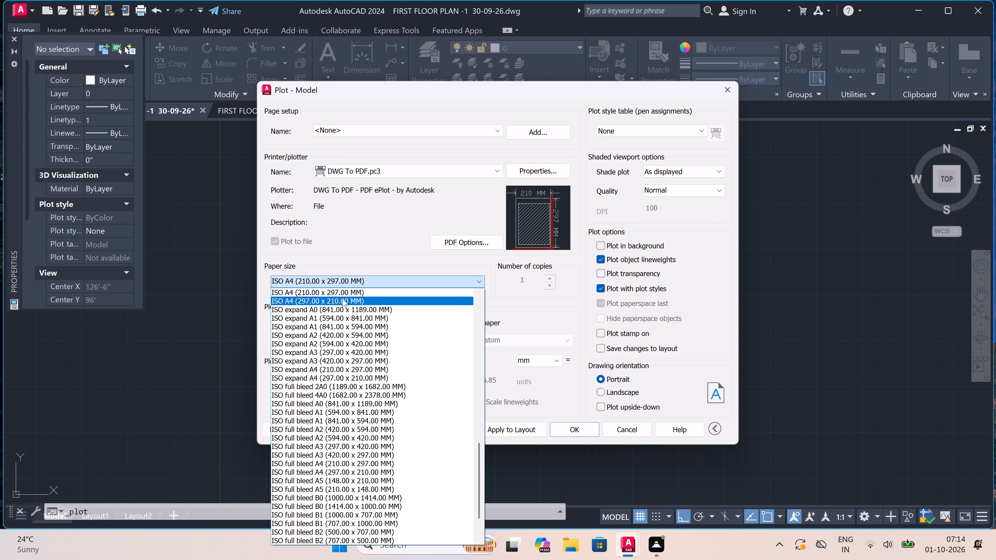
pyautogui.click(342, 298)
# Set the plot area to a window spanning opposite corners of the border around the first floor plan.
pyautogui.click(323, 335)
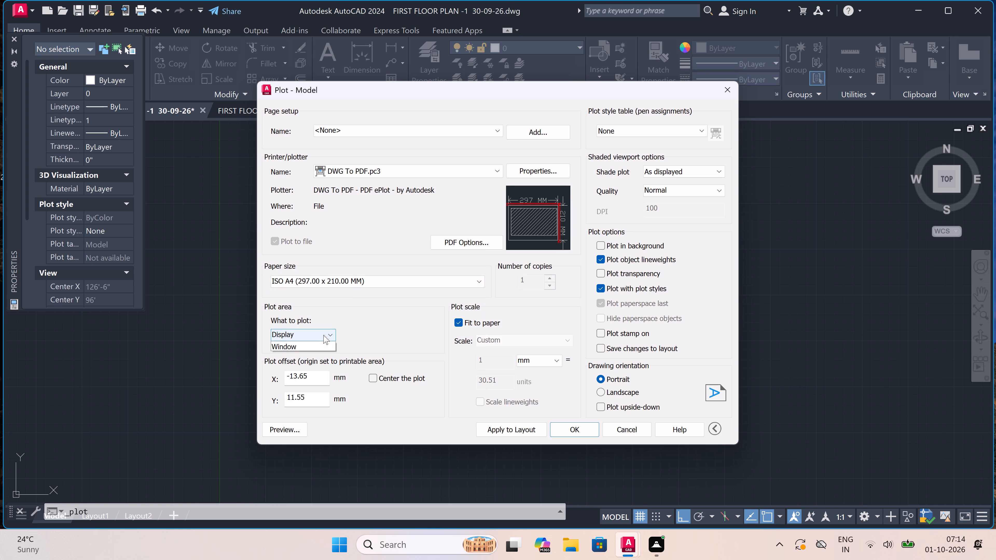
pyautogui.click(317, 372)
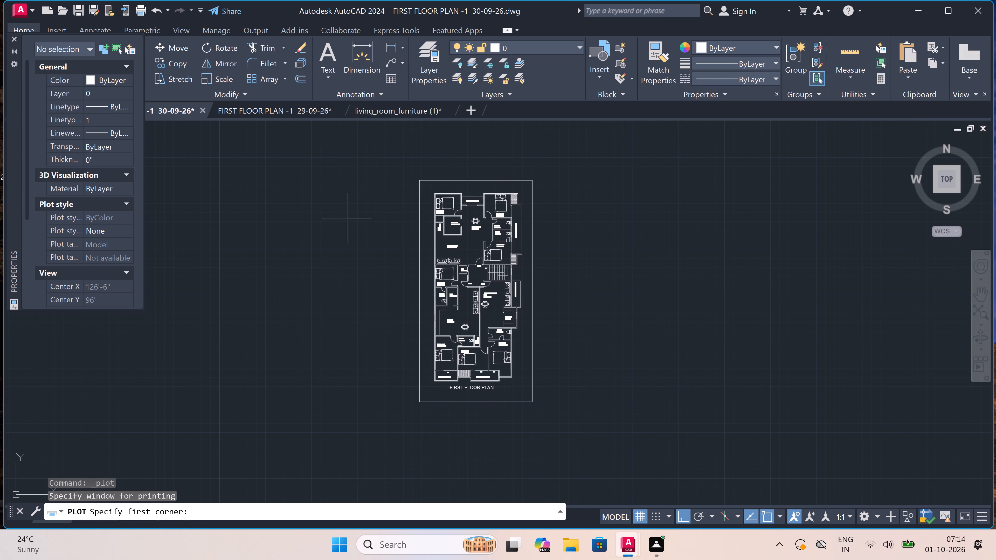
pyautogui.click(419, 179)
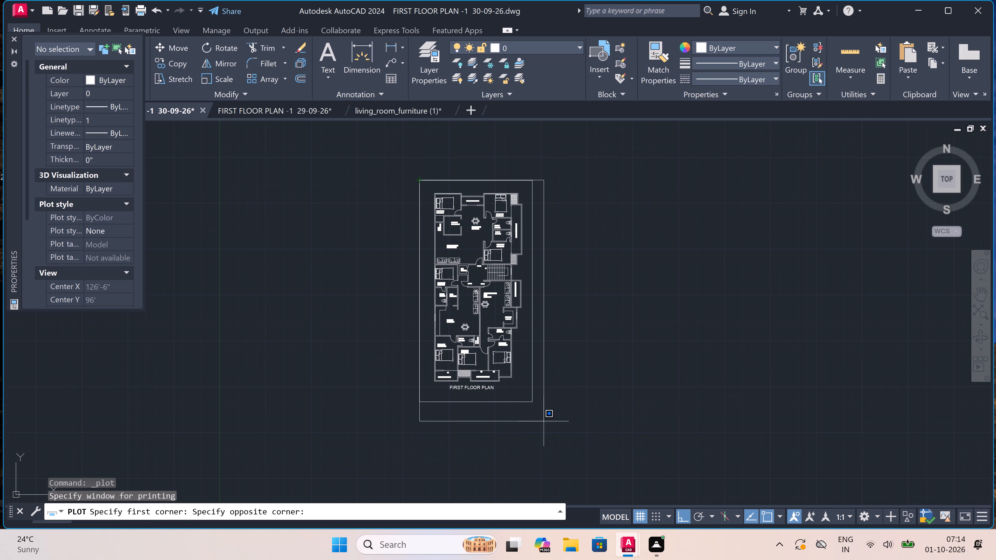
pyautogui.click(535, 403)
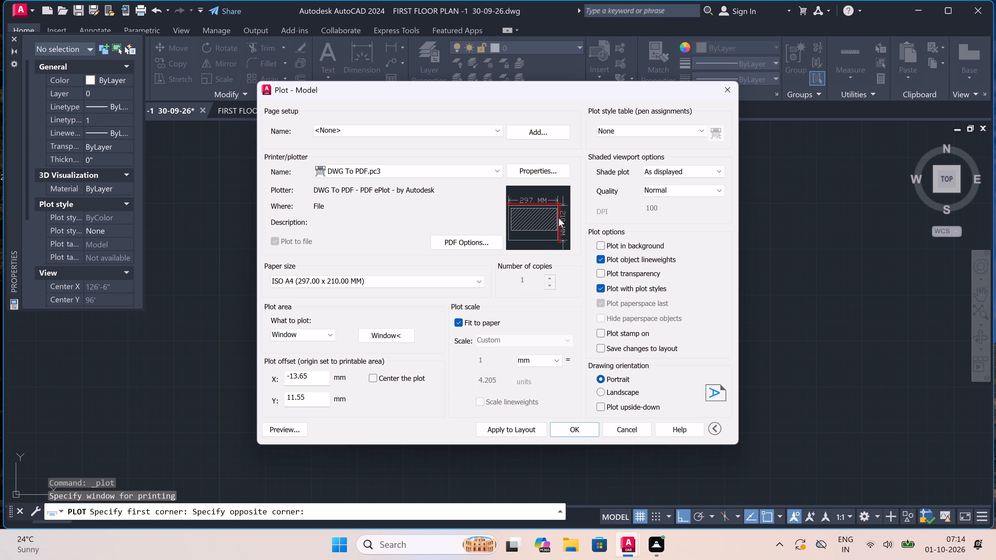
# Assign the acad.ctb plot style table, center the plot and apply the plot settings to the layout.
pyautogui.click(637, 127)
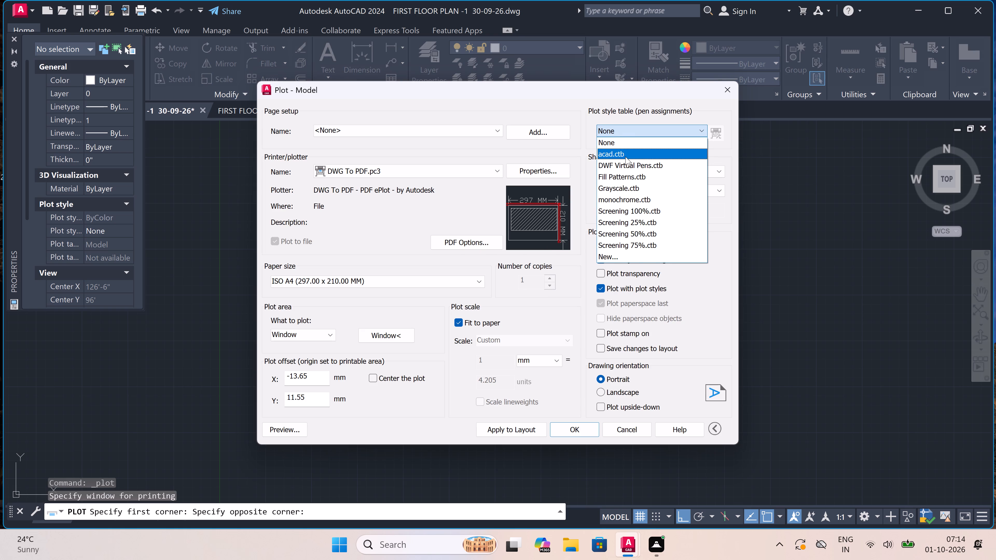
pyautogui.click(625, 156)
pyautogui.click(490, 298)
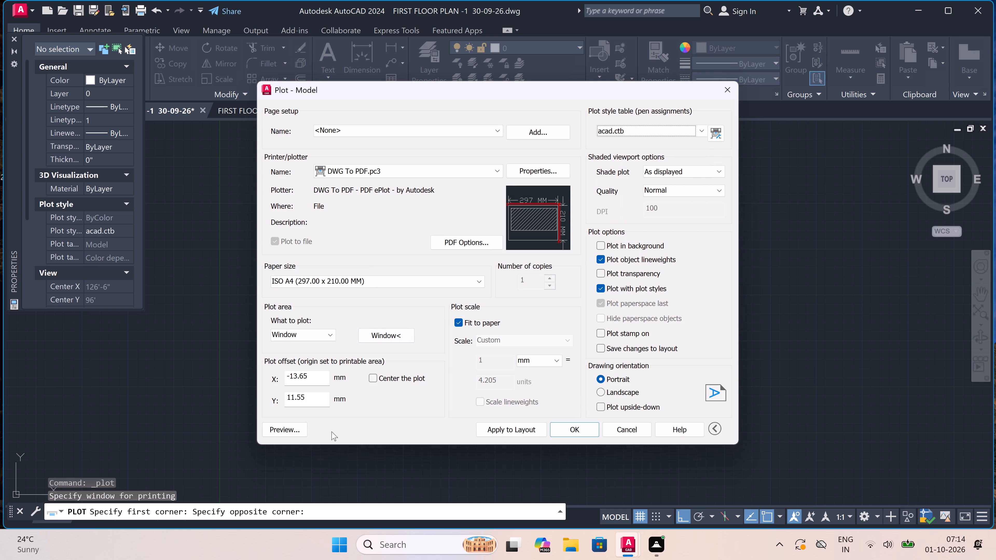
pyautogui.click(373, 375)
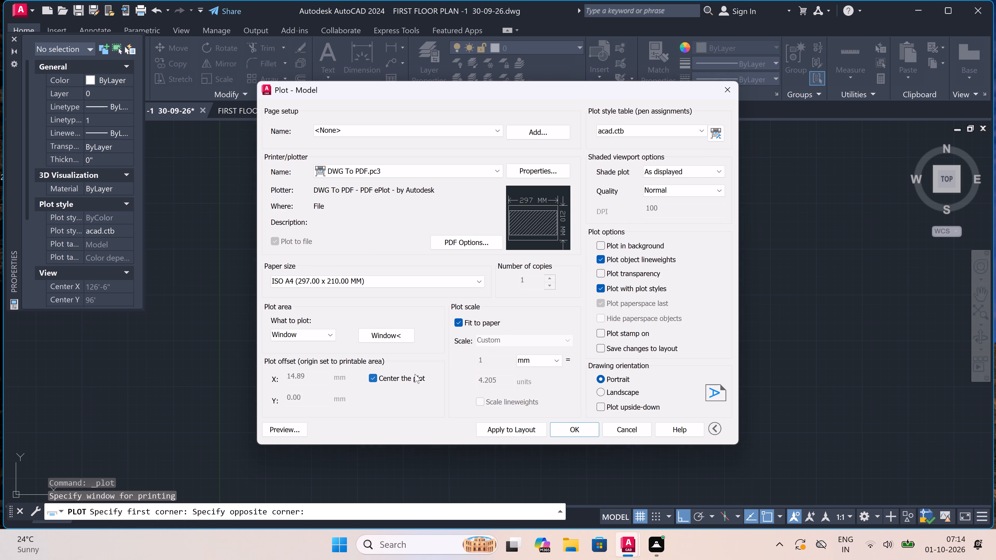
pyautogui.click(509, 425)
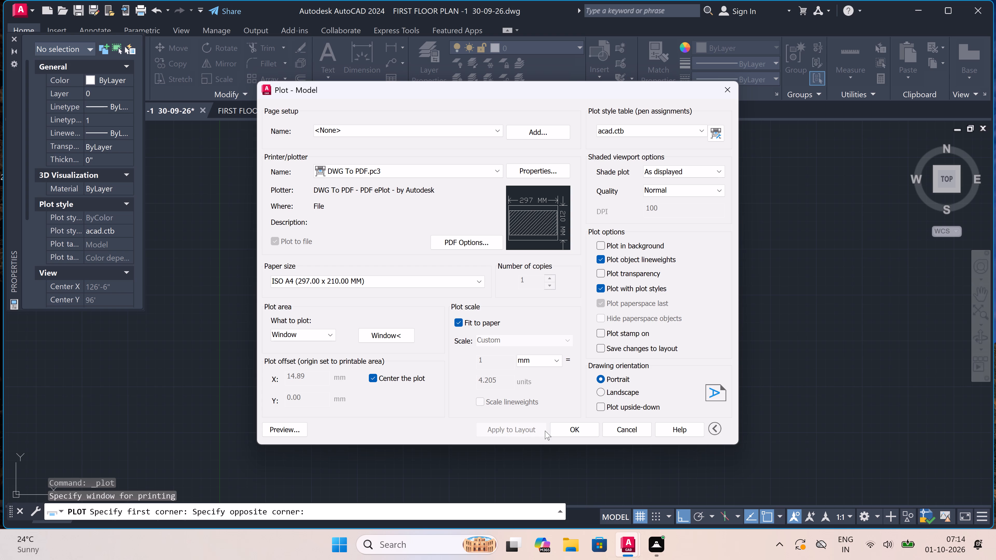
# Plot the sheet to a PDF in Documents named FIRST FLOOR PLAN -1 01-10-26.
pyautogui.click(565, 427)
pyautogui.press('BackSpace')
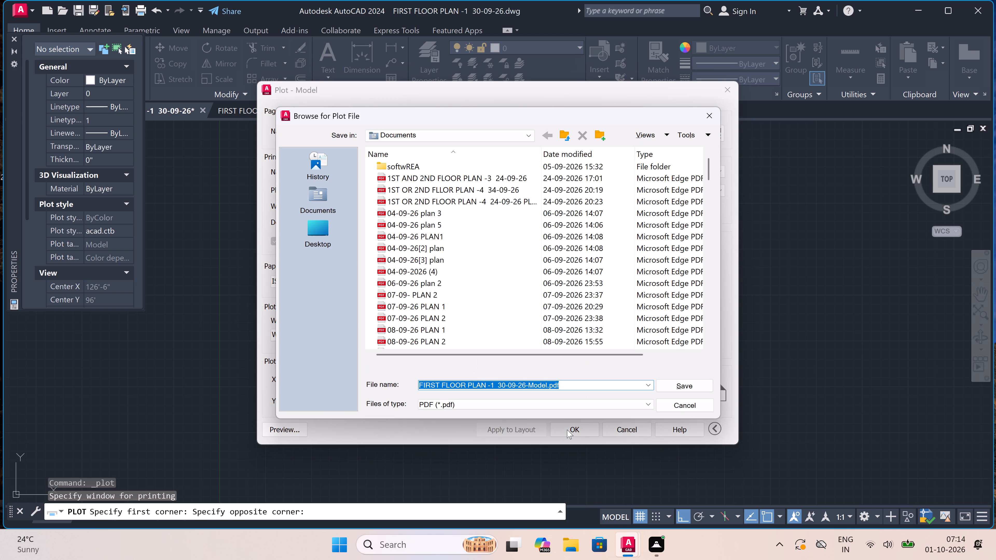
pyautogui.write('FO')
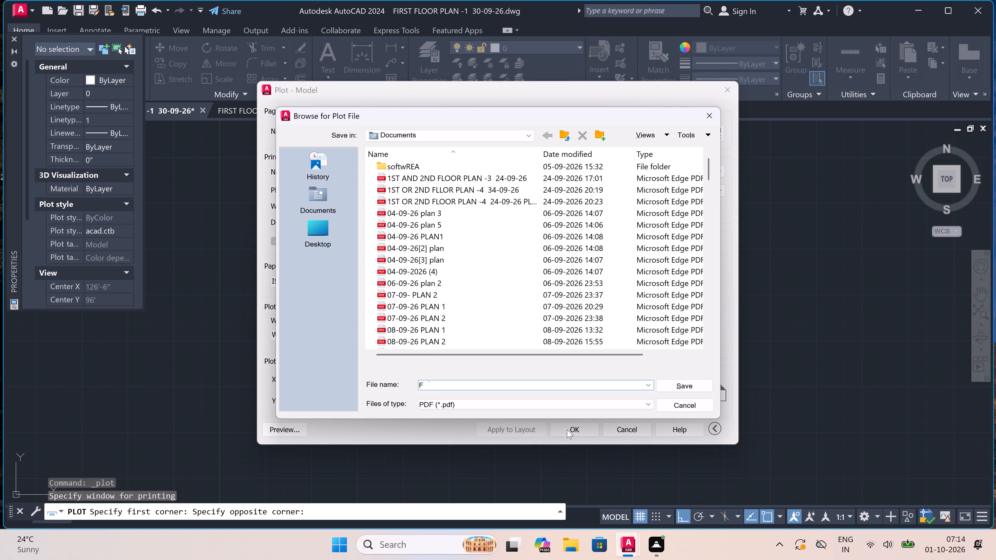
pyautogui.press('BackSpace')
pyautogui.write('IRST FLOOR PLAN -1')
pyautogui.press('space')
pyautogui.press('space')
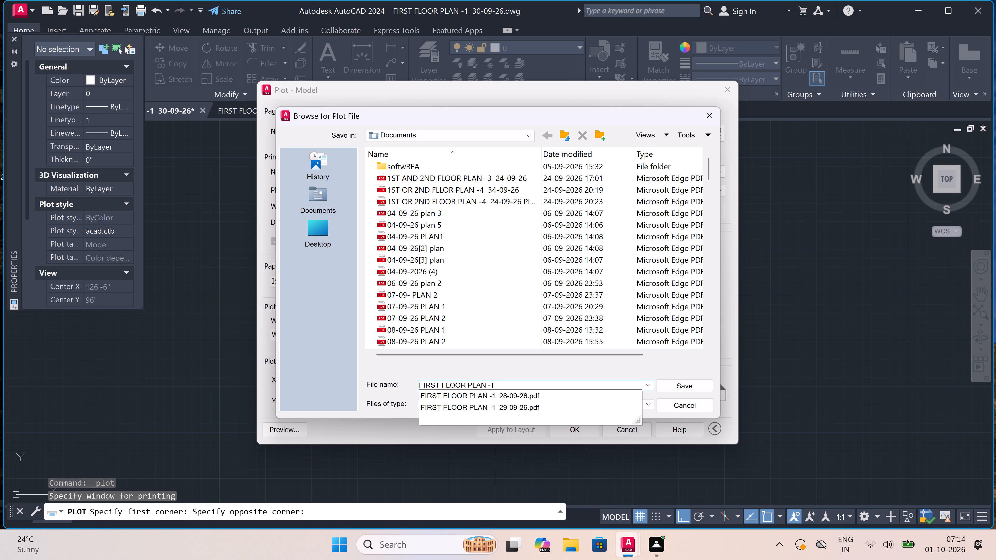
pyautogui.press('1')
pyautogui.press('-')
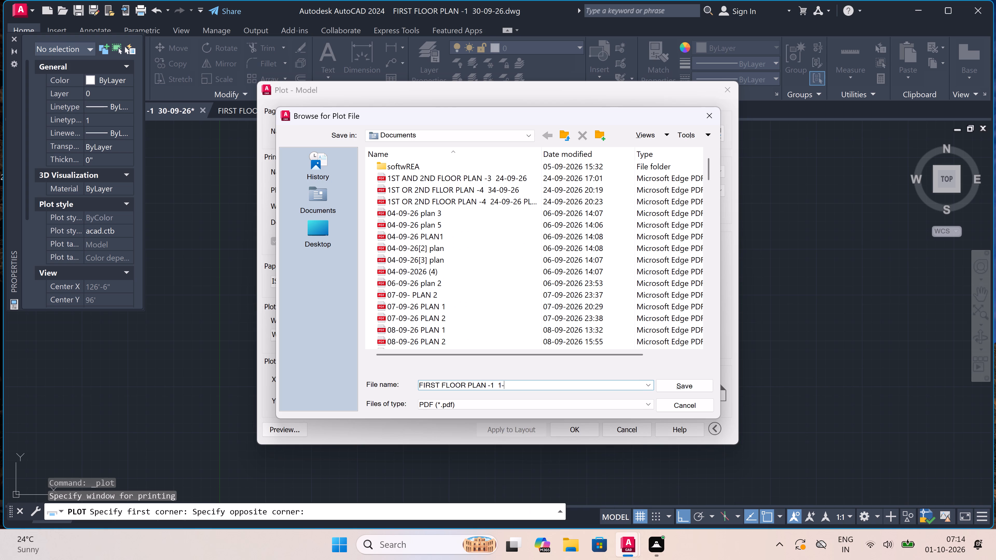
pyautogui.write('10-')
pyautogui.press('2')
pyautogui.press('6')
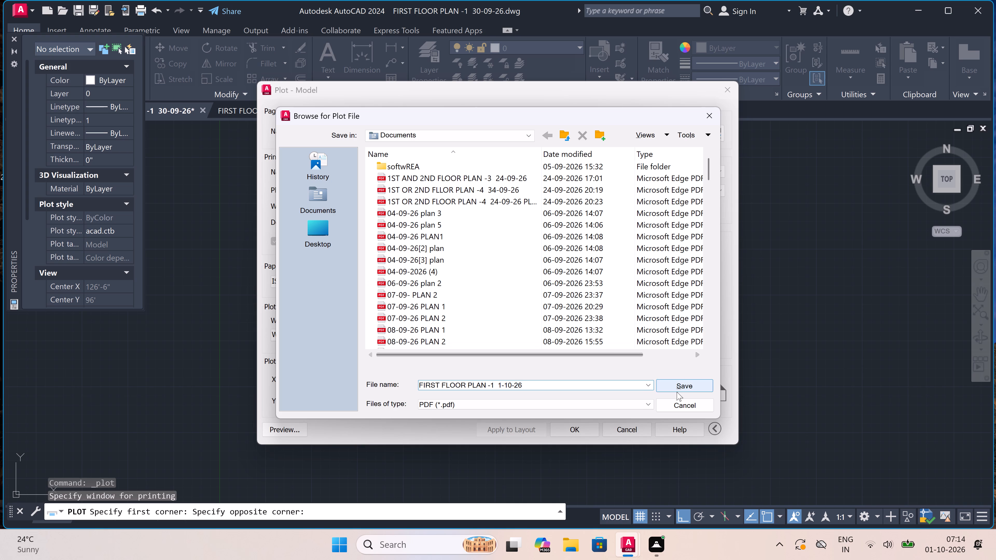
pyautogui.click(498, 383)
pyautogui.press('0')
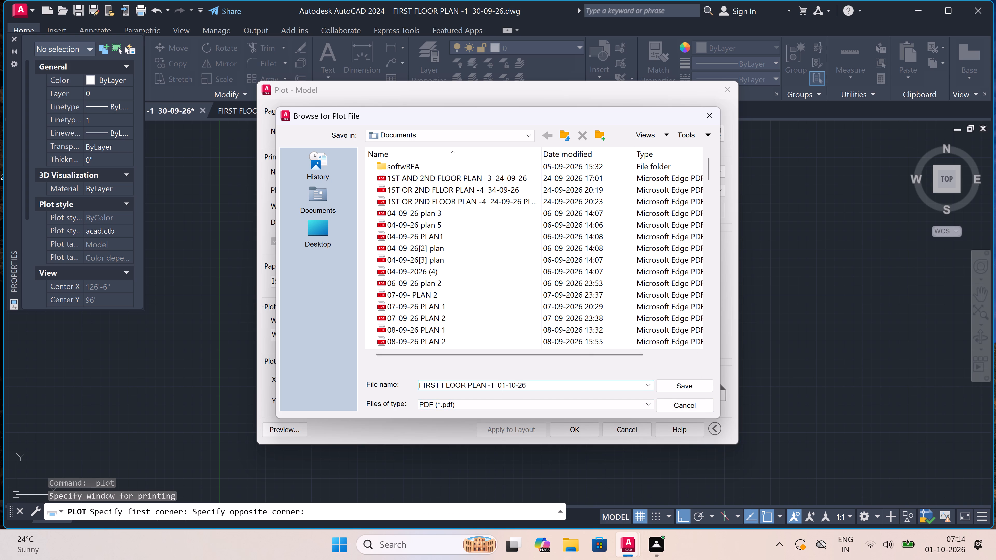
pyautogui.click(677, 383)
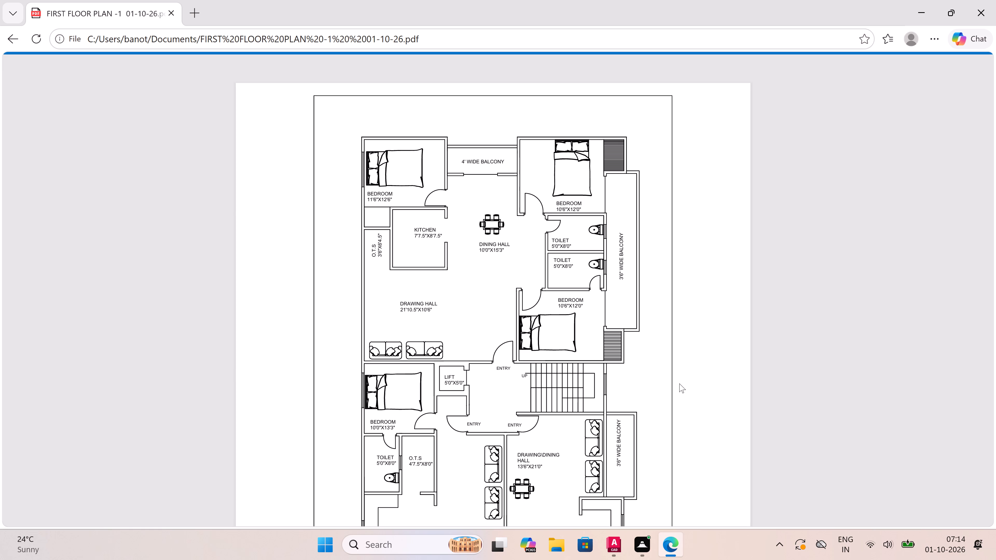
# Check the plotted PDF of the first floor plan from top to bottom in Microsoft Edge, and close it.
pyautogui.scroll(-3, 403, 327)
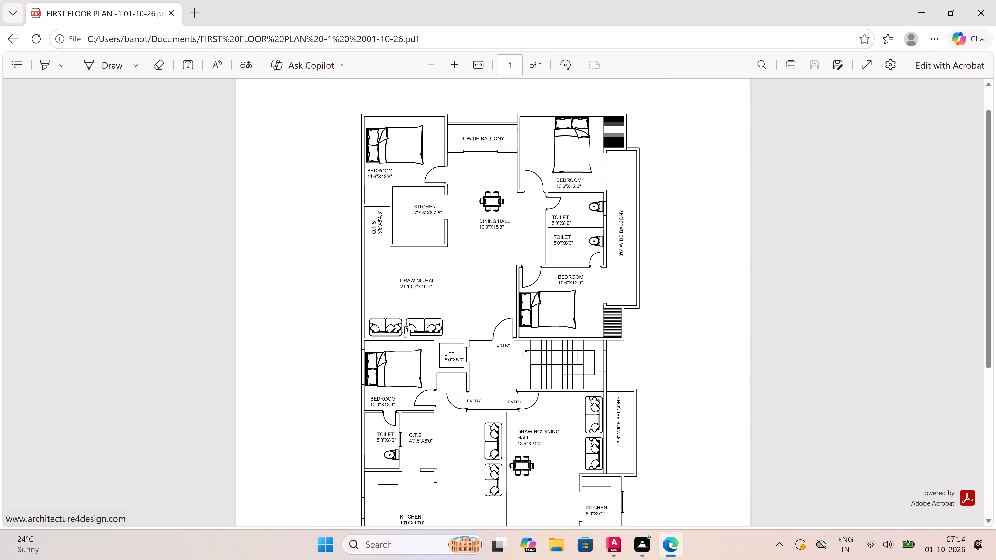
pyautogui.scroll(-5, 405, 326)
pyautogui.scroll(3, 406, 326)
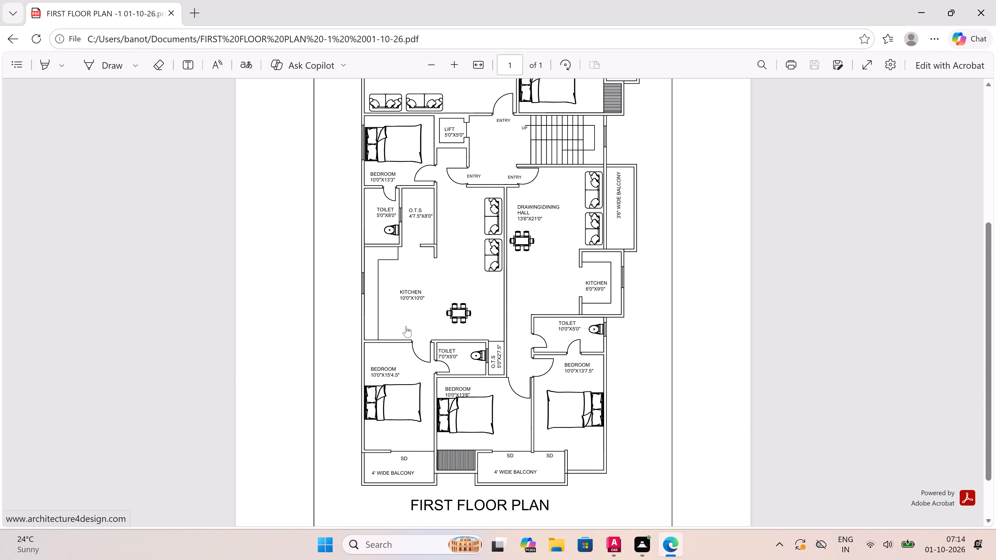
pyautogui.scroll(3, 406, 326)
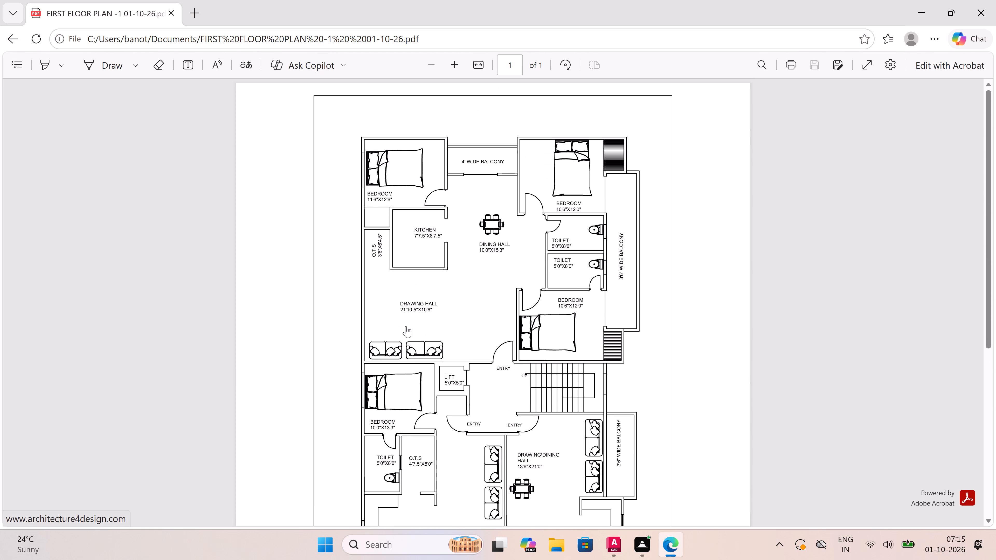
pyautogui.click(986, 7)
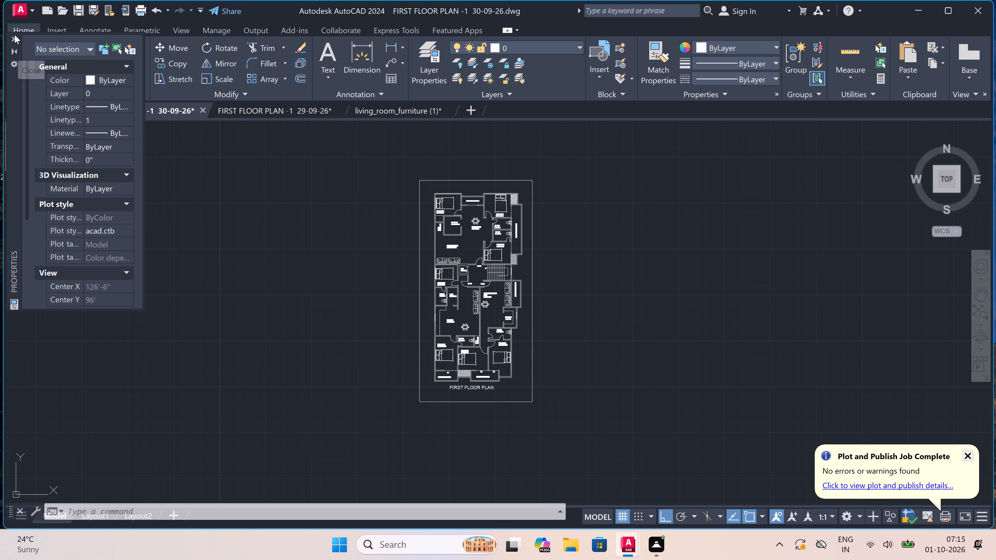
# Close the Properties palette in AutoCAD.
pyautogui.click(13, 34)
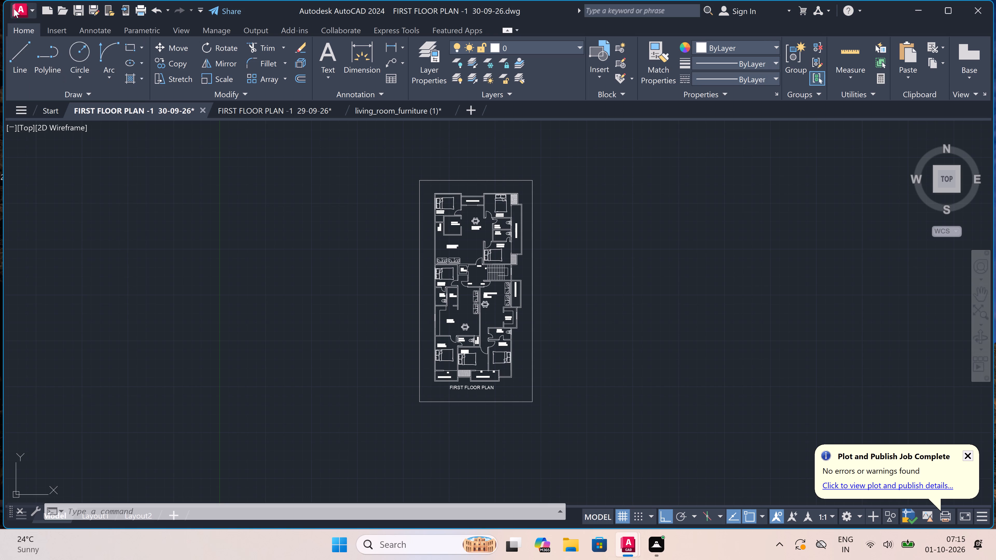
# Save the drawing in Documents under the new name FIRST FLOOR PLAN -1 01-10-26 as an AutoCAD 2018 drawing.
pyautogui.click(14, 9)
pyautogui.click(46, 167)
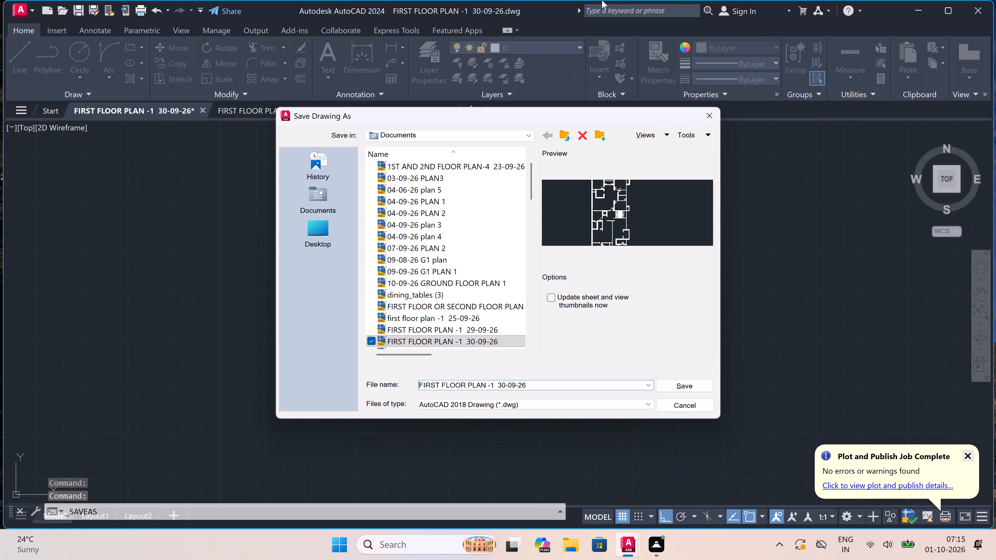
pyautogui.scroll(2, 499, 390)
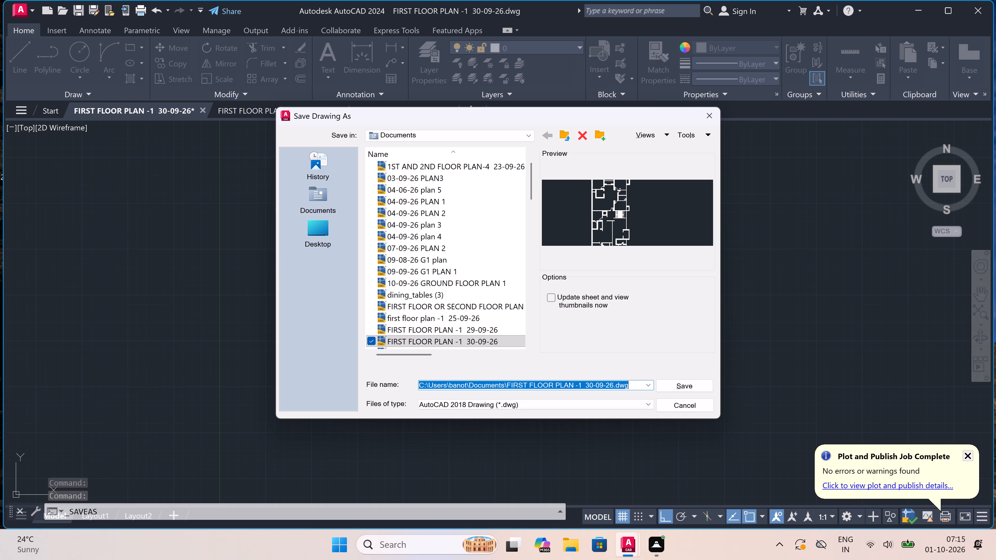
pyautogui.press('BackSpace')
pyautogui.press('f')
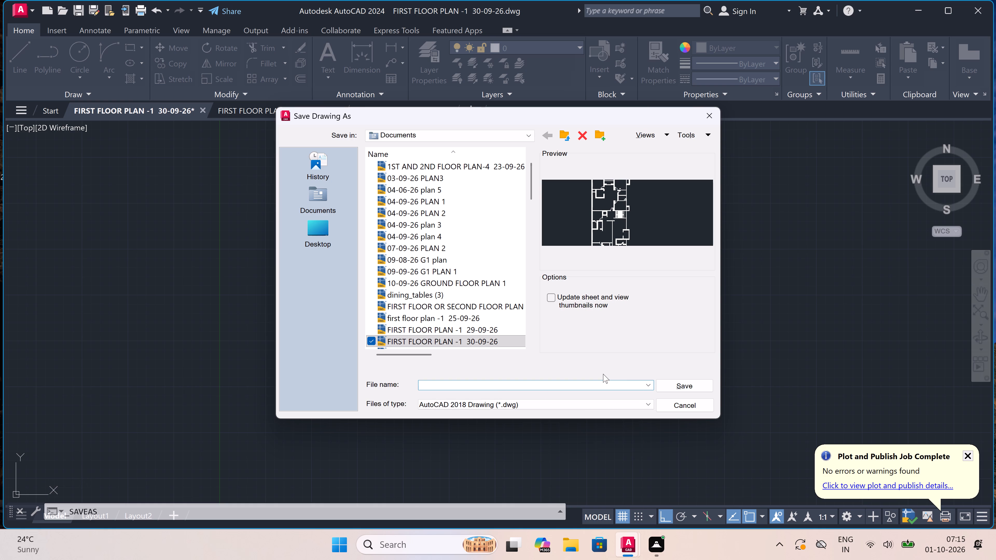
pyautogui.write('IRST FLOOR PLA')
pyautogui.press('space')
pyautogui.press('BackSpace')
pyautogui.write('N -1')
pyautogui.press('space')
pyautogui.press('space')
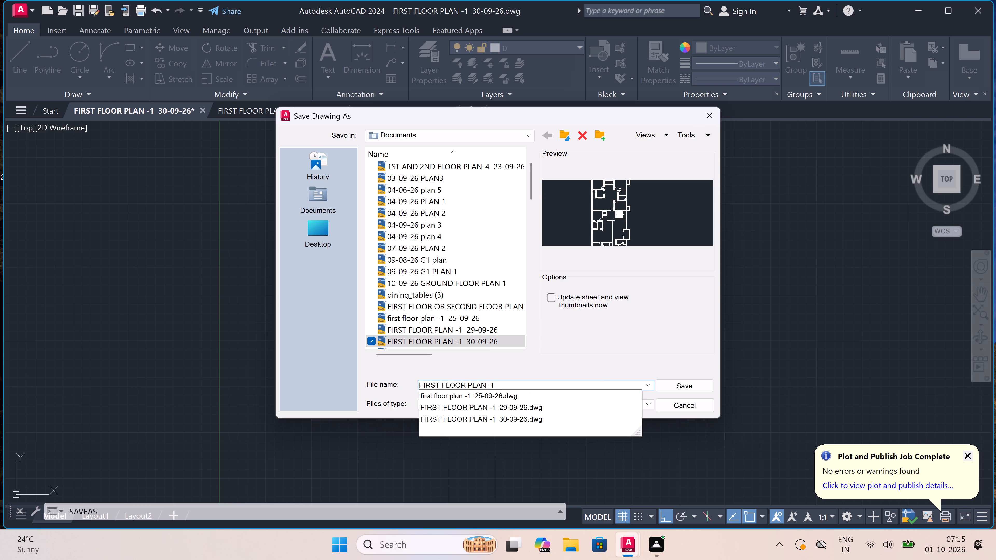
pyautogui.write('01-0')
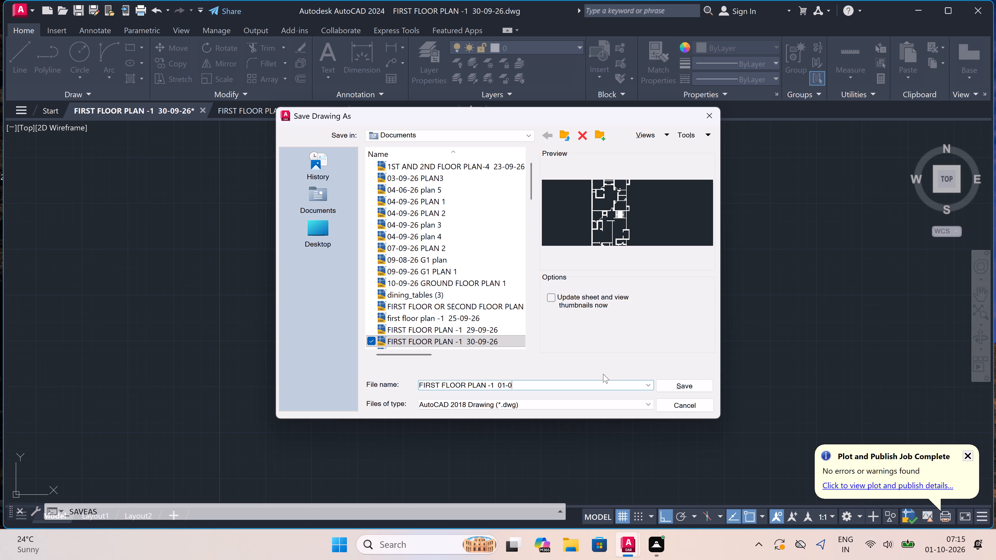
pyautogui.press('BackSpace')
pyautogui.write('10-')
pyautogui.write('26')
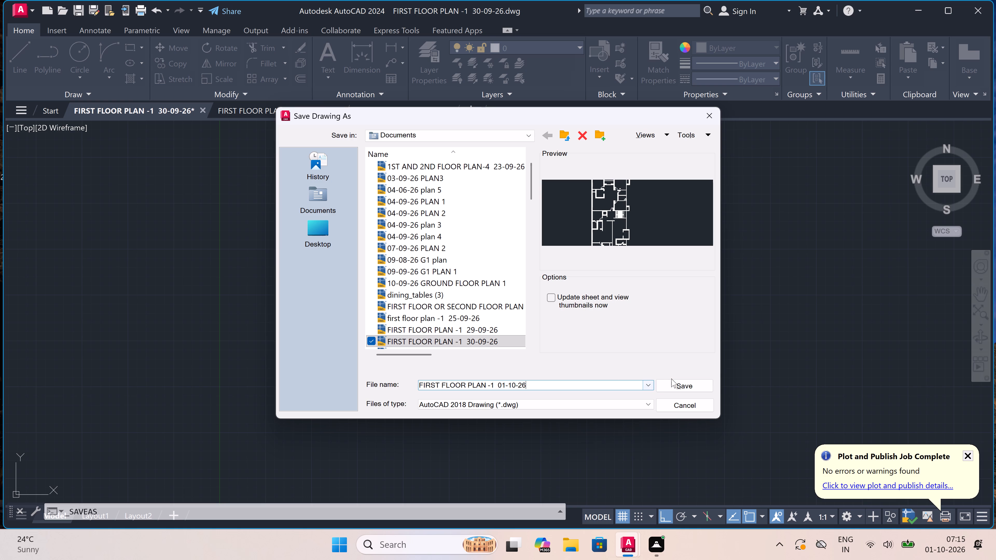
pyautogui.click(672, 379)
pyautogui.click(674, 383)
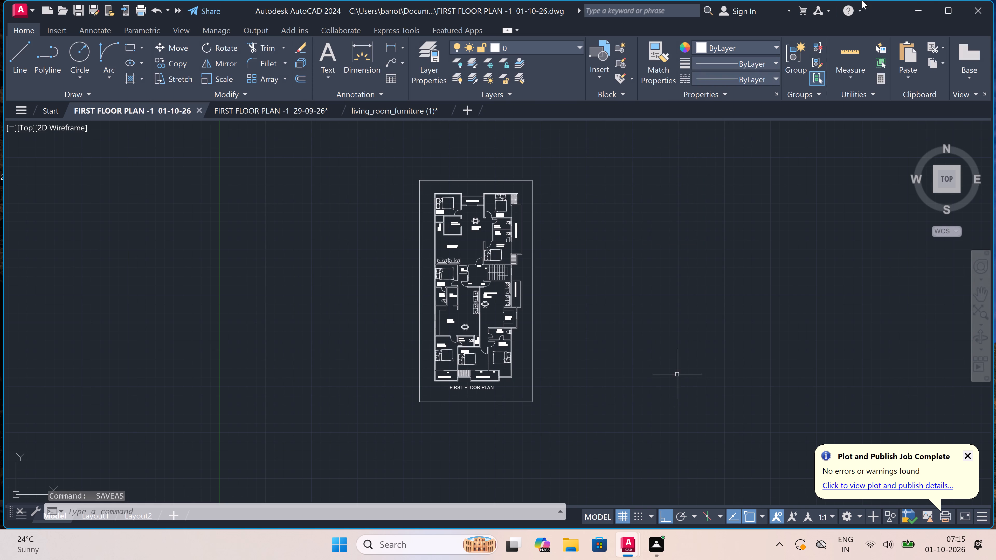
# Exit AutoCAD, saving the changes to FIRST FLOOR PLAN -1 29-09-26 and living_room_furniture (1).
pyautogui.click(970, 6)
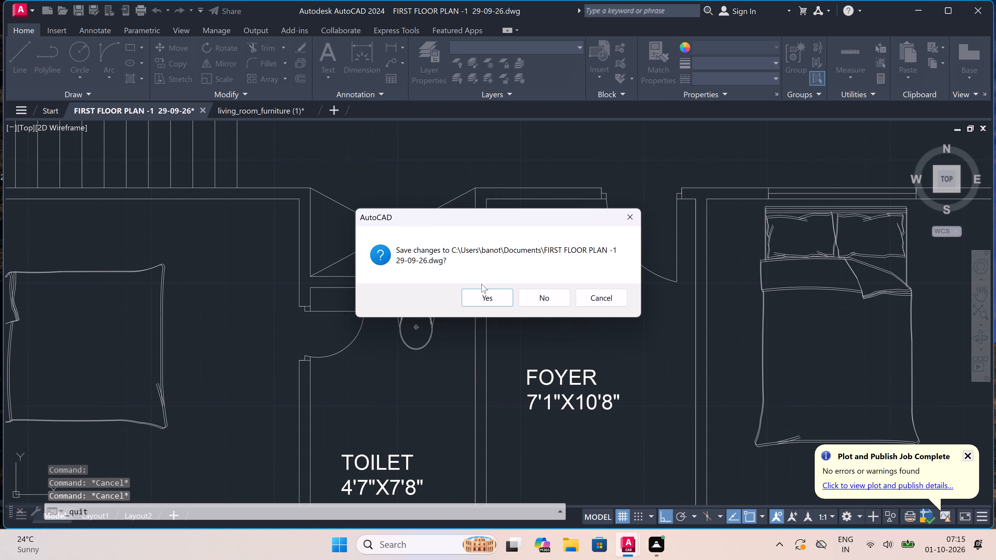
pyautogui.click(489, 293)
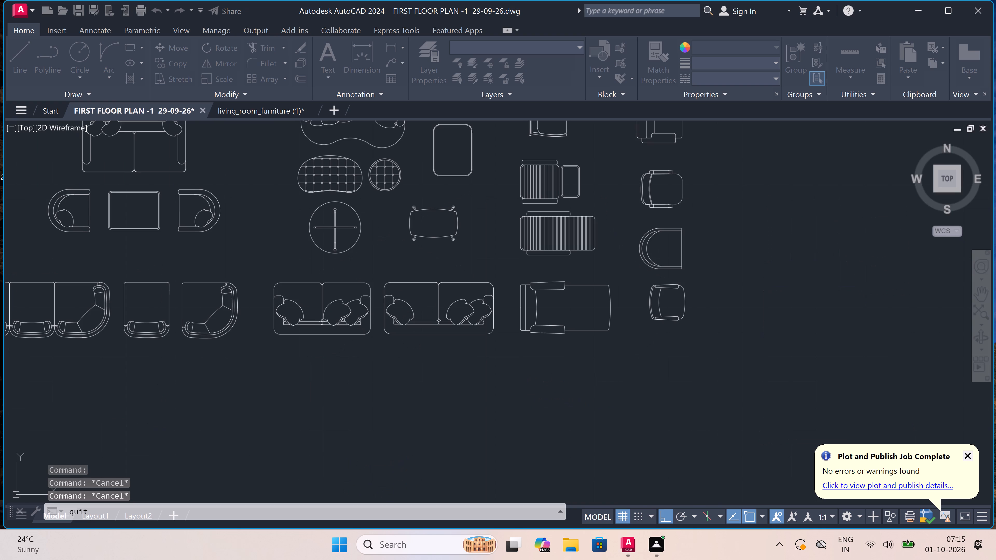
pyautogui.click(473, 292)
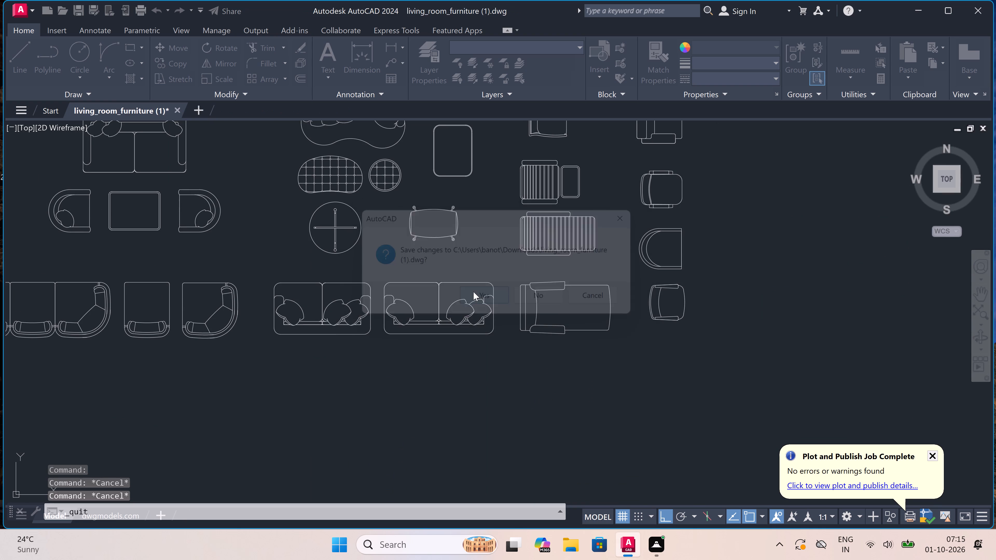